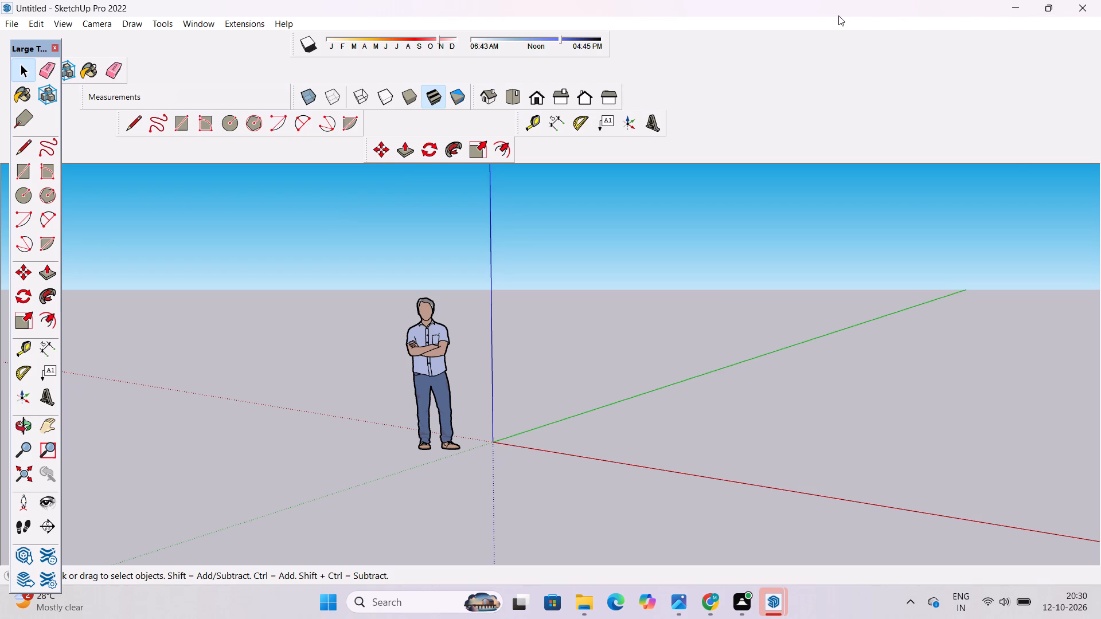
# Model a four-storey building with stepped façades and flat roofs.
# Switch the camera to the standard top view of the model.
pyautogui.click(514, 92)
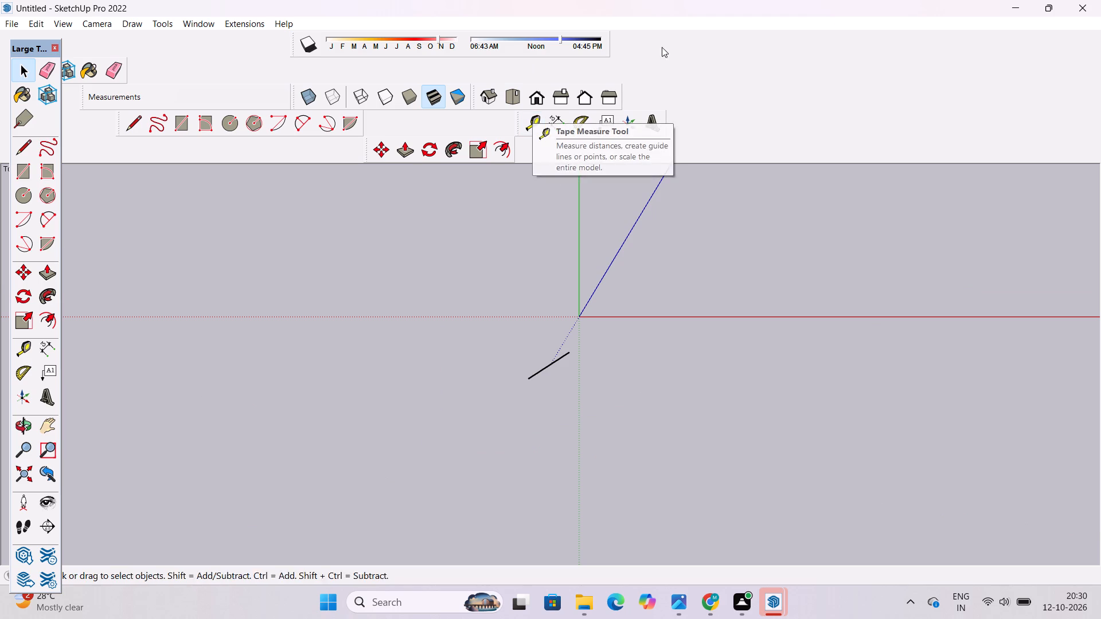
pyautogui.click(516, 101)
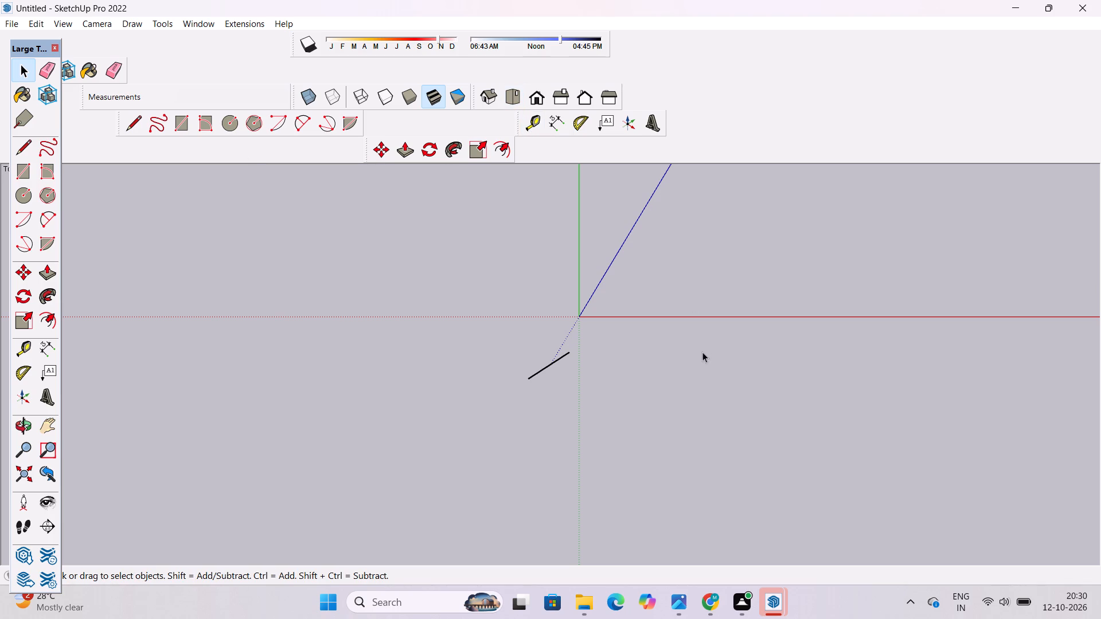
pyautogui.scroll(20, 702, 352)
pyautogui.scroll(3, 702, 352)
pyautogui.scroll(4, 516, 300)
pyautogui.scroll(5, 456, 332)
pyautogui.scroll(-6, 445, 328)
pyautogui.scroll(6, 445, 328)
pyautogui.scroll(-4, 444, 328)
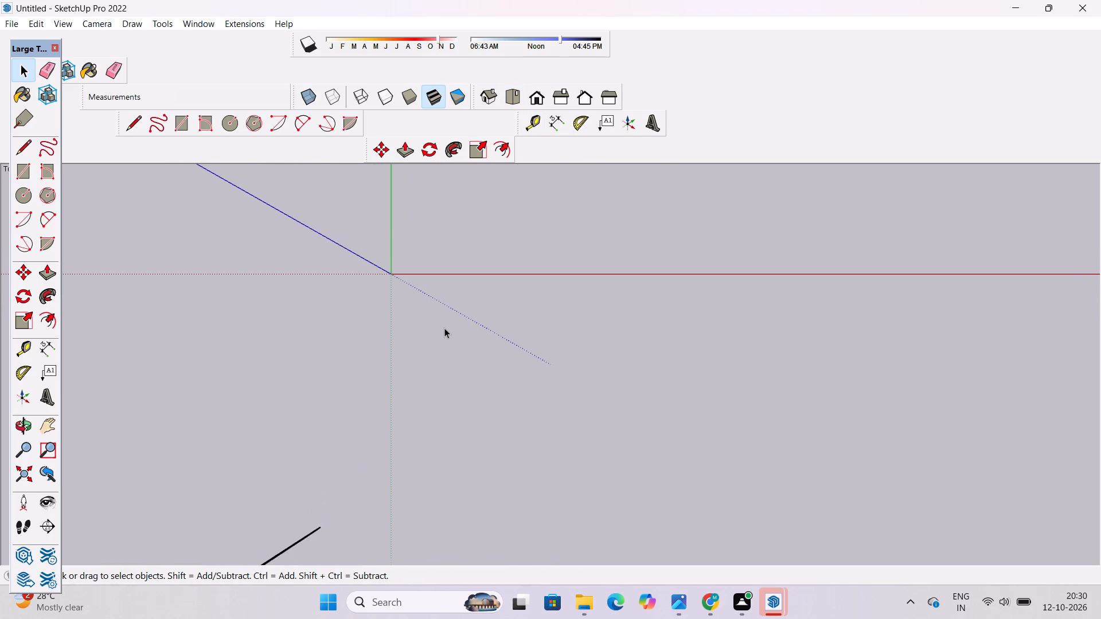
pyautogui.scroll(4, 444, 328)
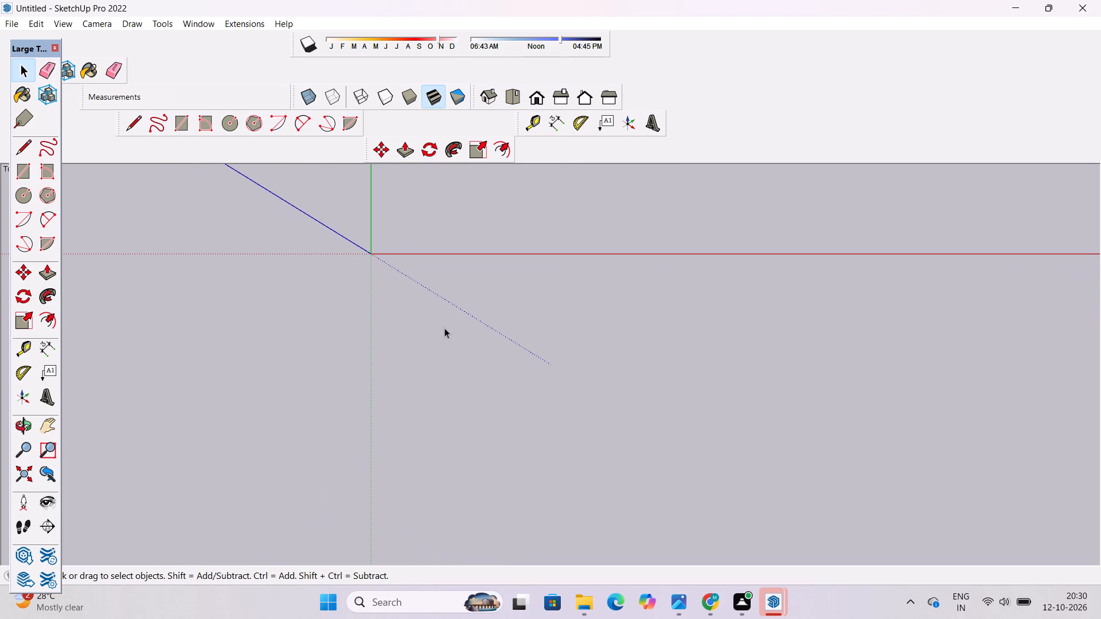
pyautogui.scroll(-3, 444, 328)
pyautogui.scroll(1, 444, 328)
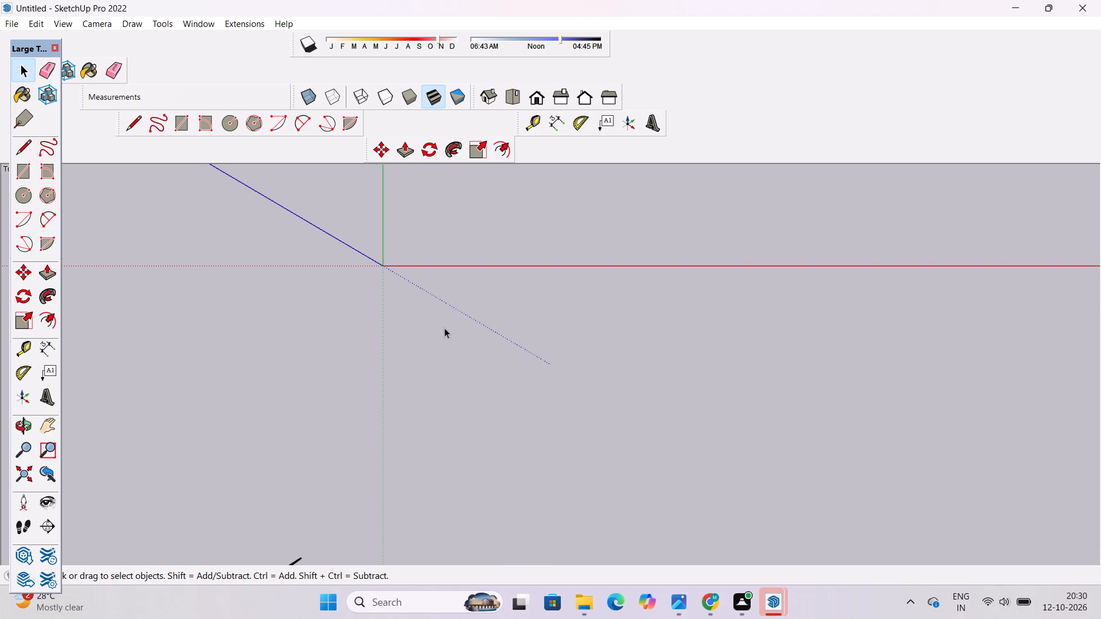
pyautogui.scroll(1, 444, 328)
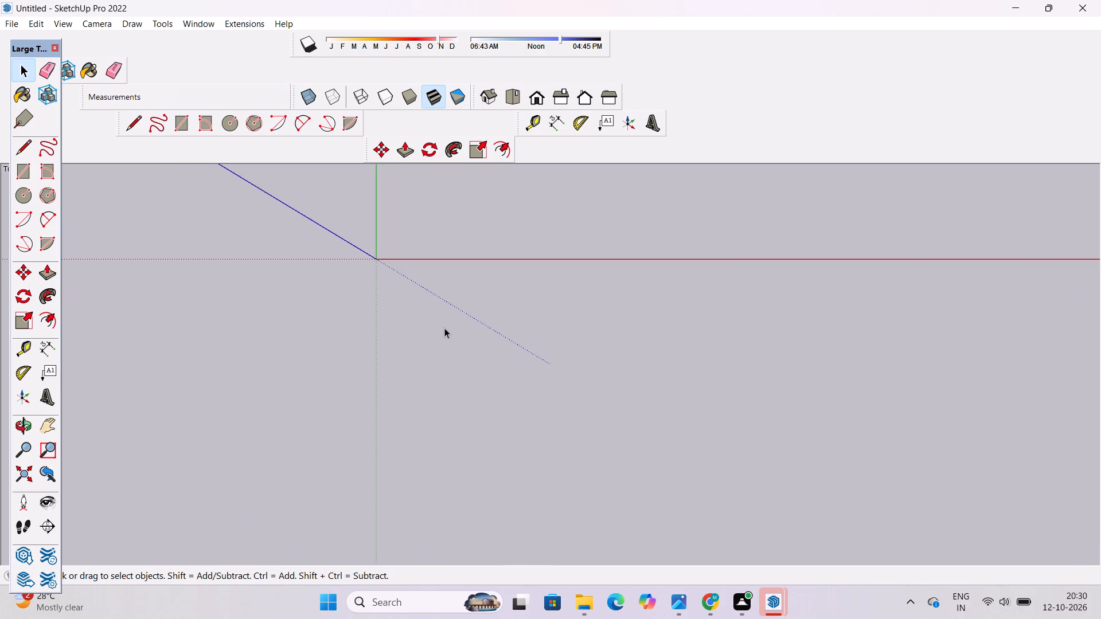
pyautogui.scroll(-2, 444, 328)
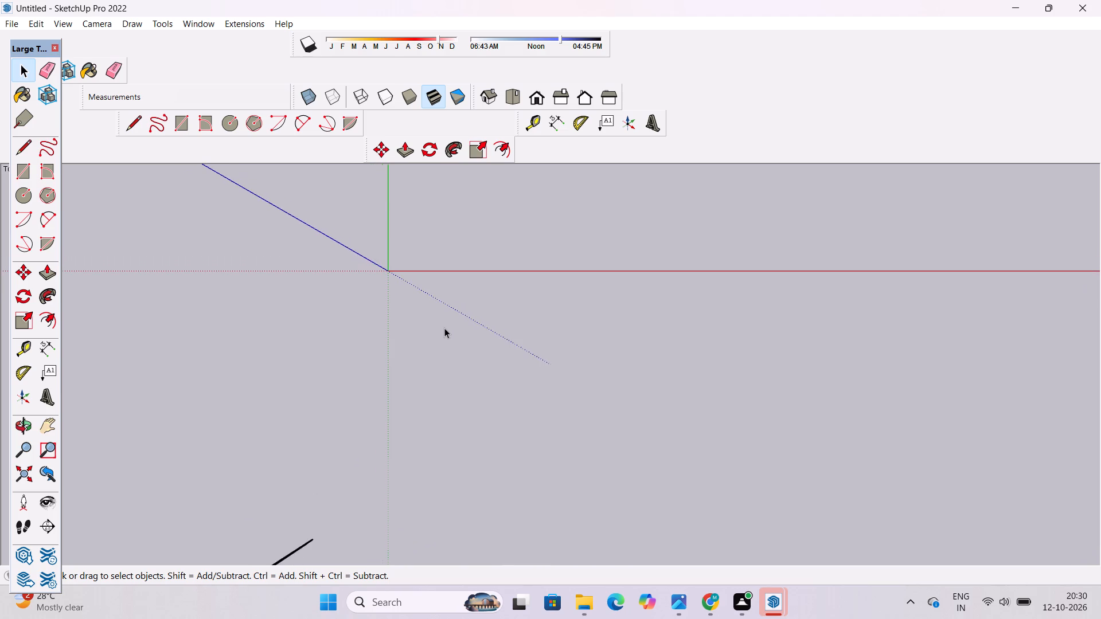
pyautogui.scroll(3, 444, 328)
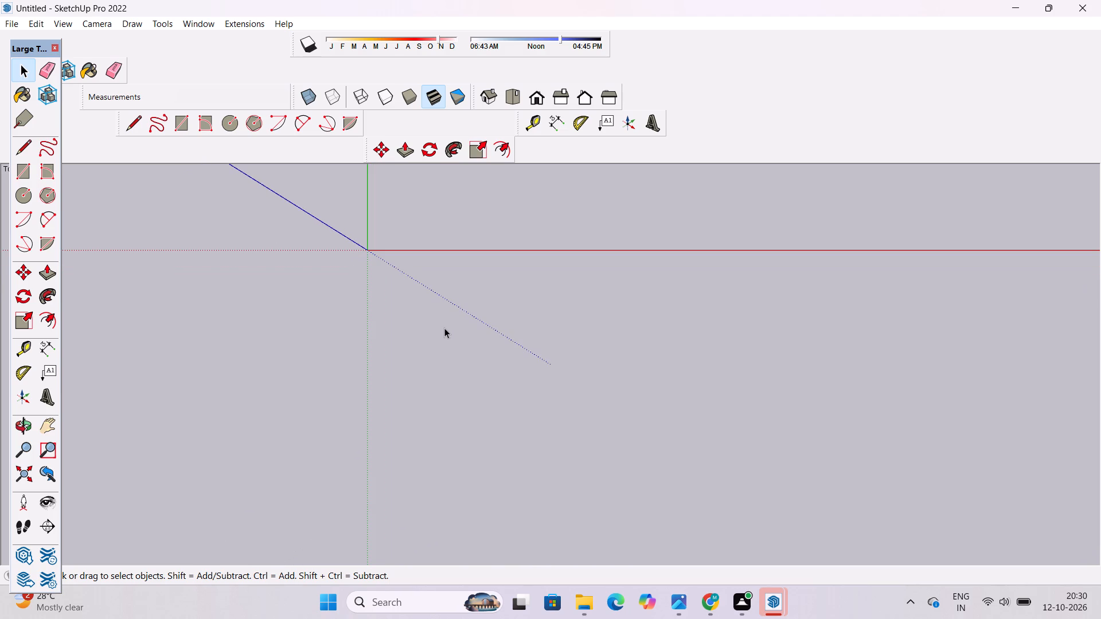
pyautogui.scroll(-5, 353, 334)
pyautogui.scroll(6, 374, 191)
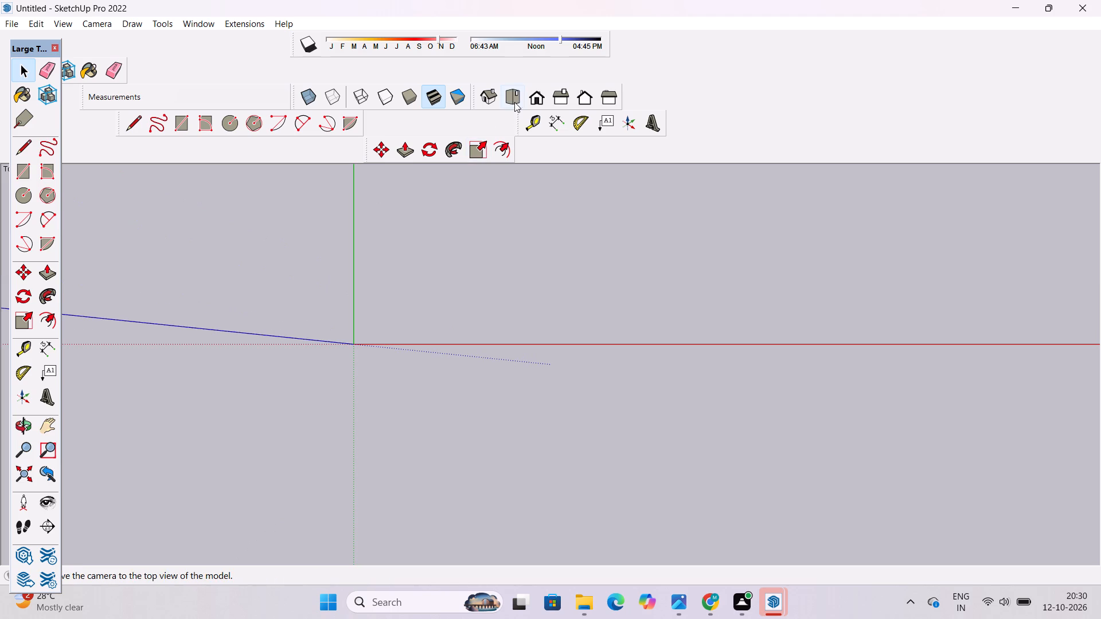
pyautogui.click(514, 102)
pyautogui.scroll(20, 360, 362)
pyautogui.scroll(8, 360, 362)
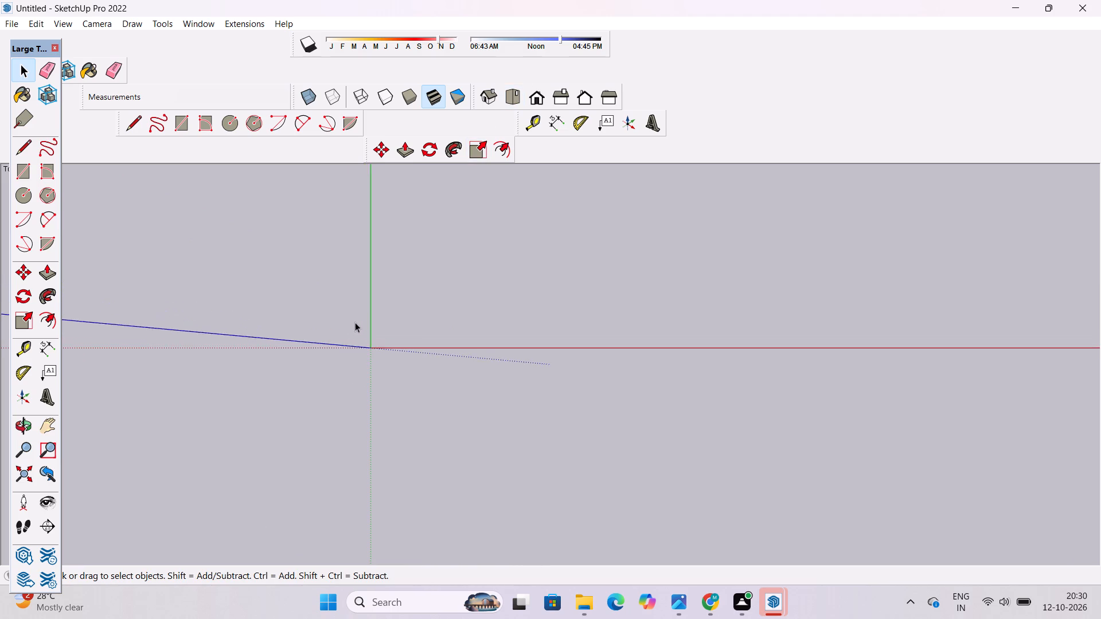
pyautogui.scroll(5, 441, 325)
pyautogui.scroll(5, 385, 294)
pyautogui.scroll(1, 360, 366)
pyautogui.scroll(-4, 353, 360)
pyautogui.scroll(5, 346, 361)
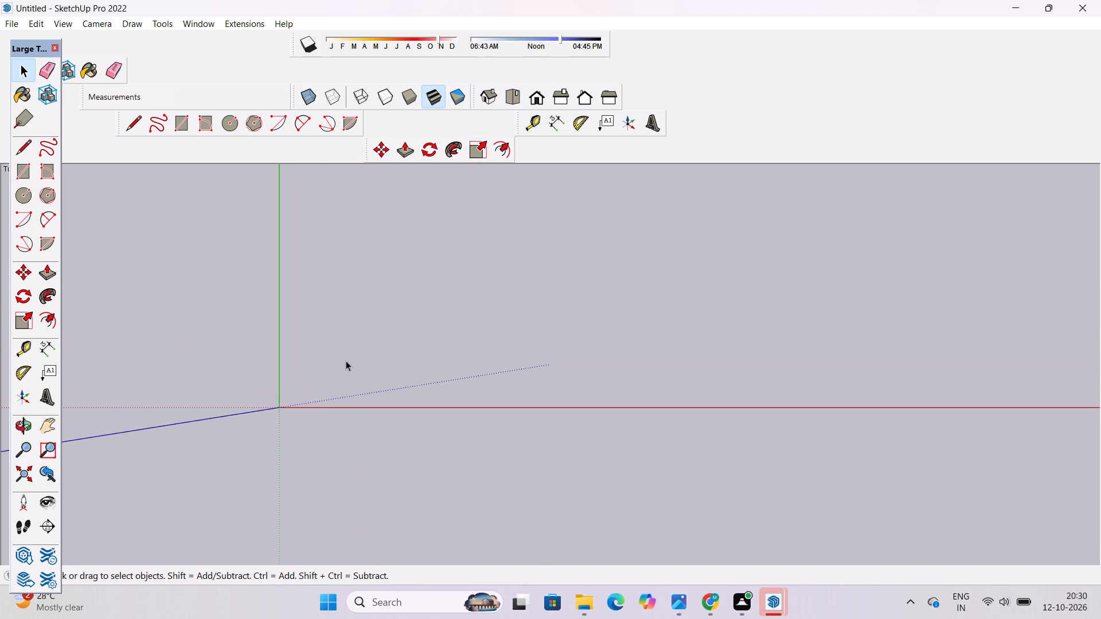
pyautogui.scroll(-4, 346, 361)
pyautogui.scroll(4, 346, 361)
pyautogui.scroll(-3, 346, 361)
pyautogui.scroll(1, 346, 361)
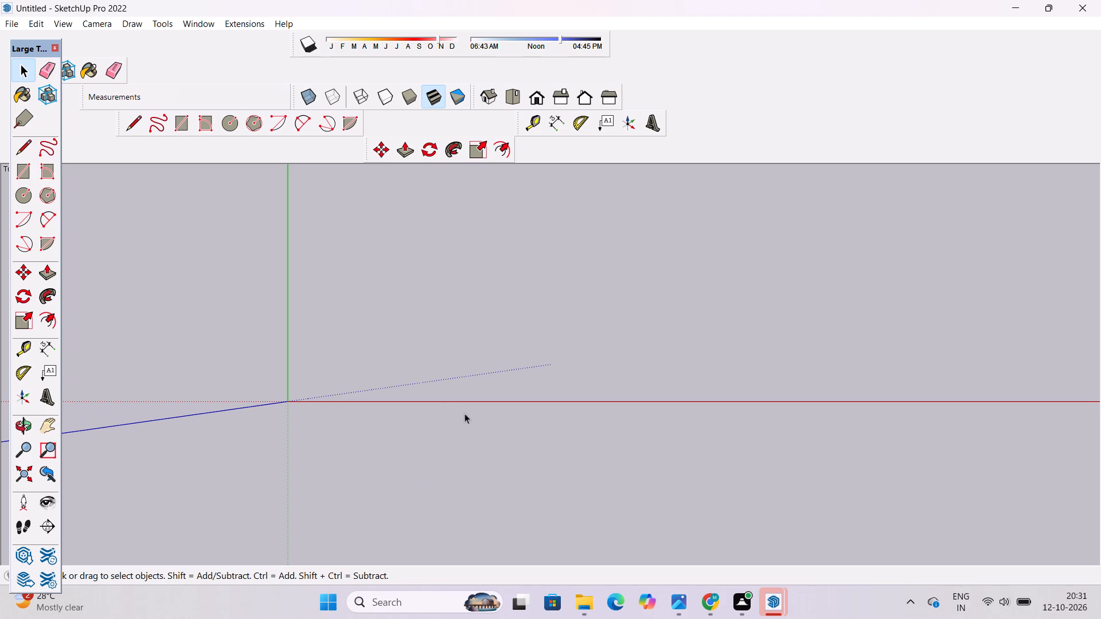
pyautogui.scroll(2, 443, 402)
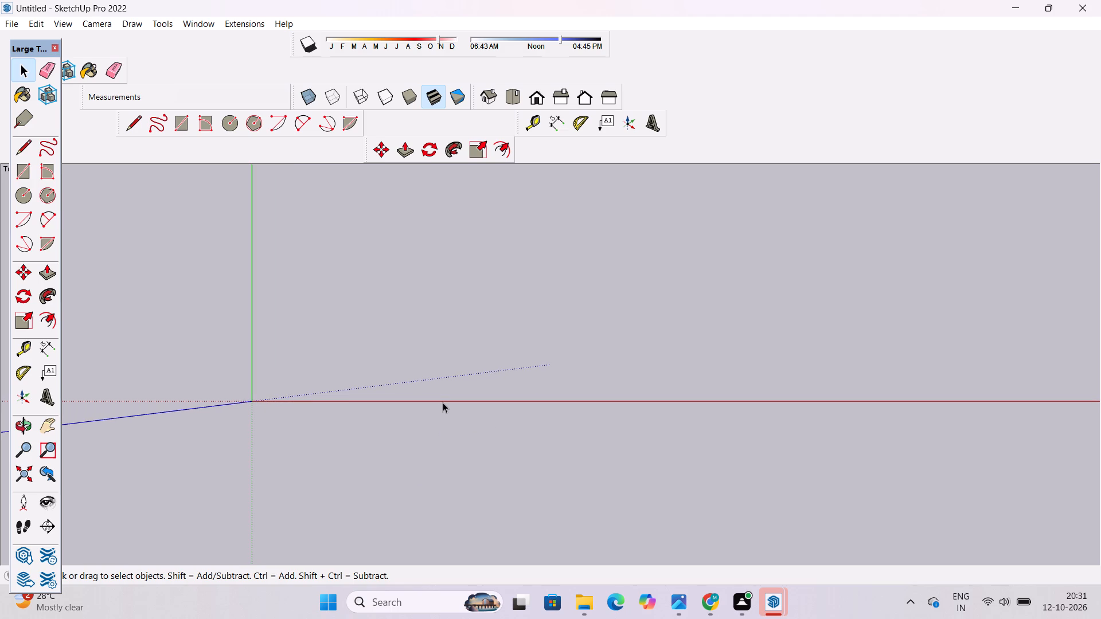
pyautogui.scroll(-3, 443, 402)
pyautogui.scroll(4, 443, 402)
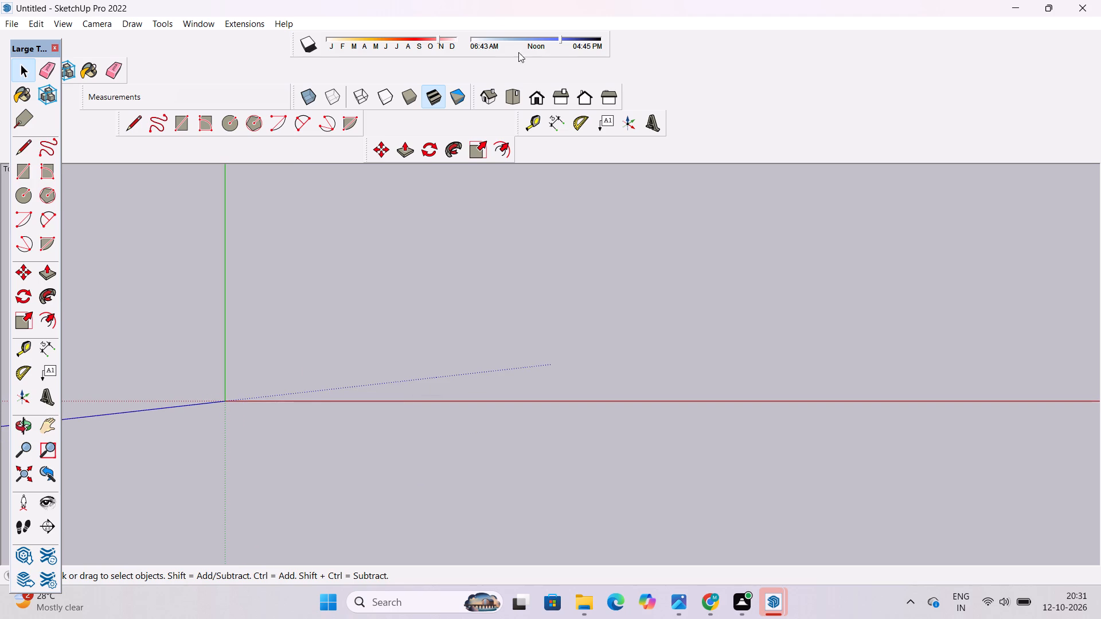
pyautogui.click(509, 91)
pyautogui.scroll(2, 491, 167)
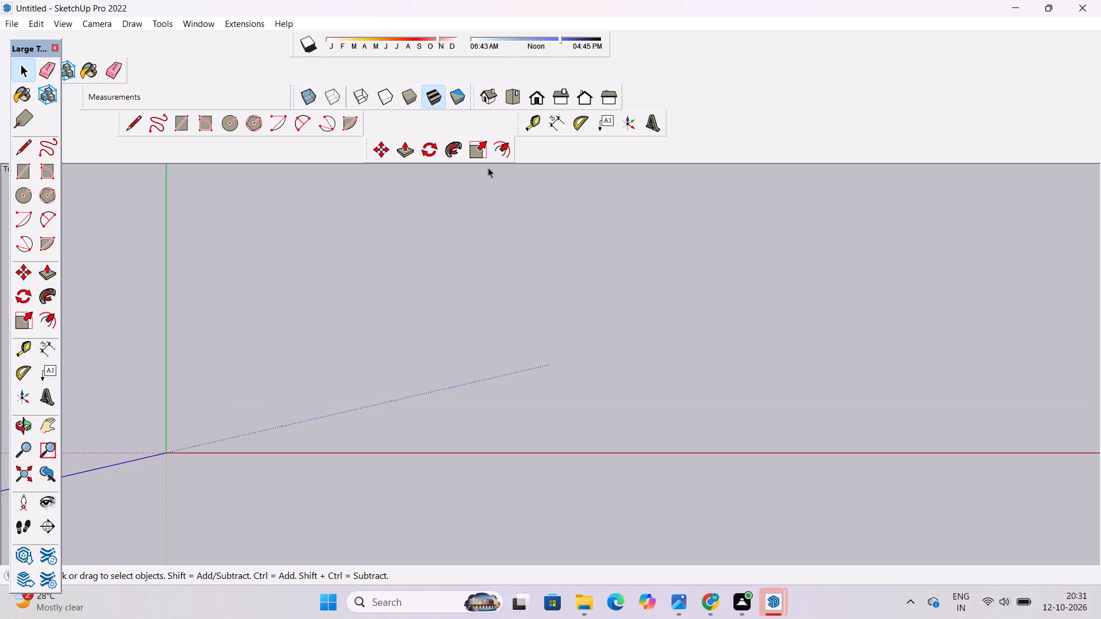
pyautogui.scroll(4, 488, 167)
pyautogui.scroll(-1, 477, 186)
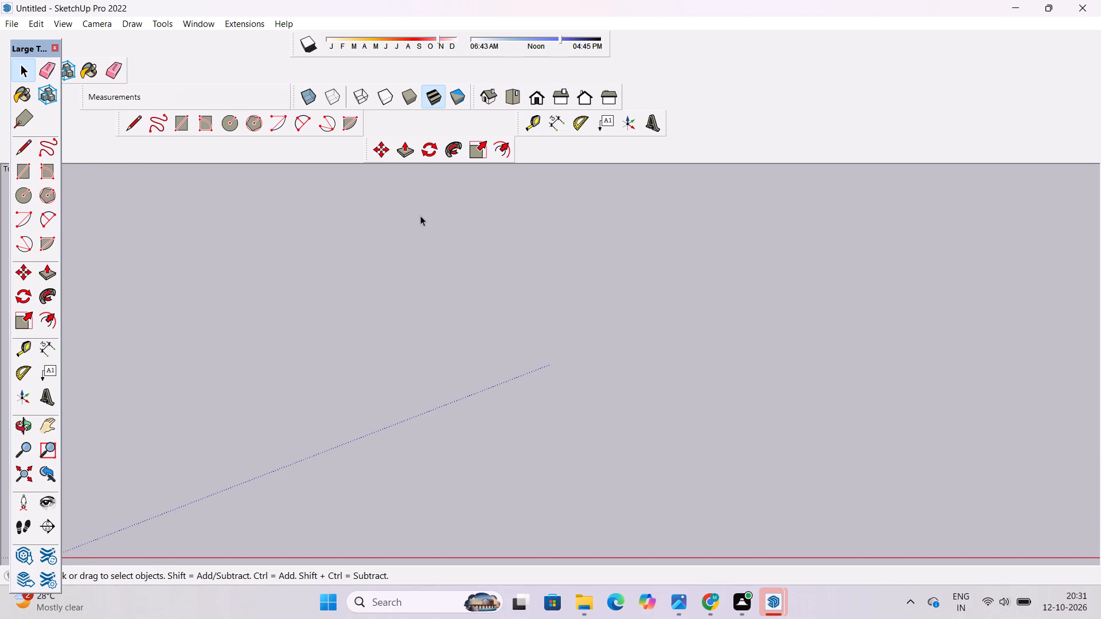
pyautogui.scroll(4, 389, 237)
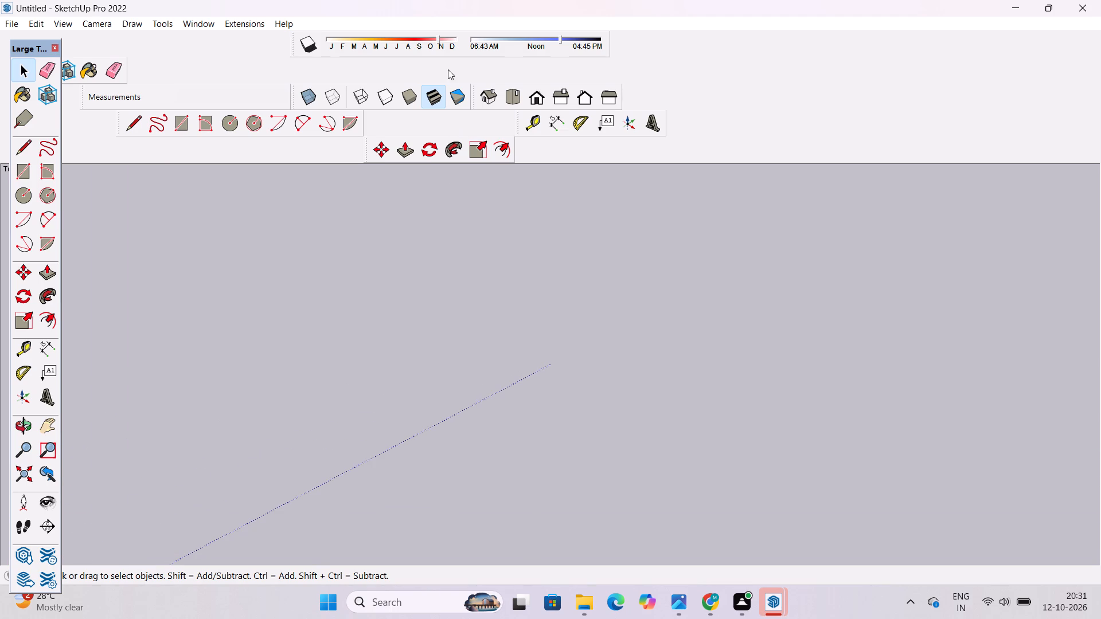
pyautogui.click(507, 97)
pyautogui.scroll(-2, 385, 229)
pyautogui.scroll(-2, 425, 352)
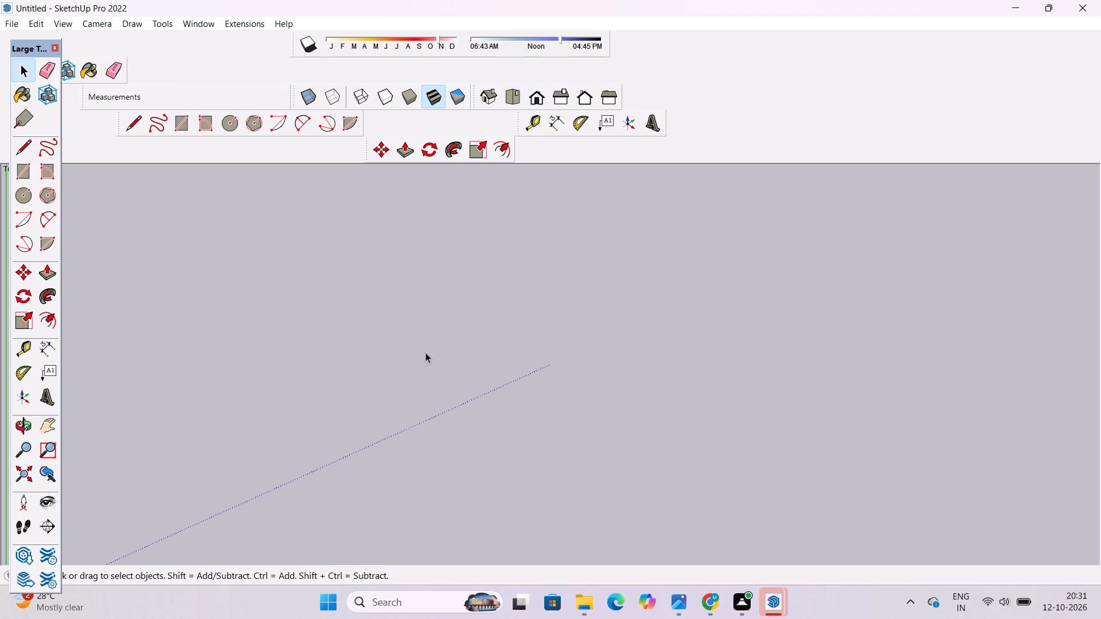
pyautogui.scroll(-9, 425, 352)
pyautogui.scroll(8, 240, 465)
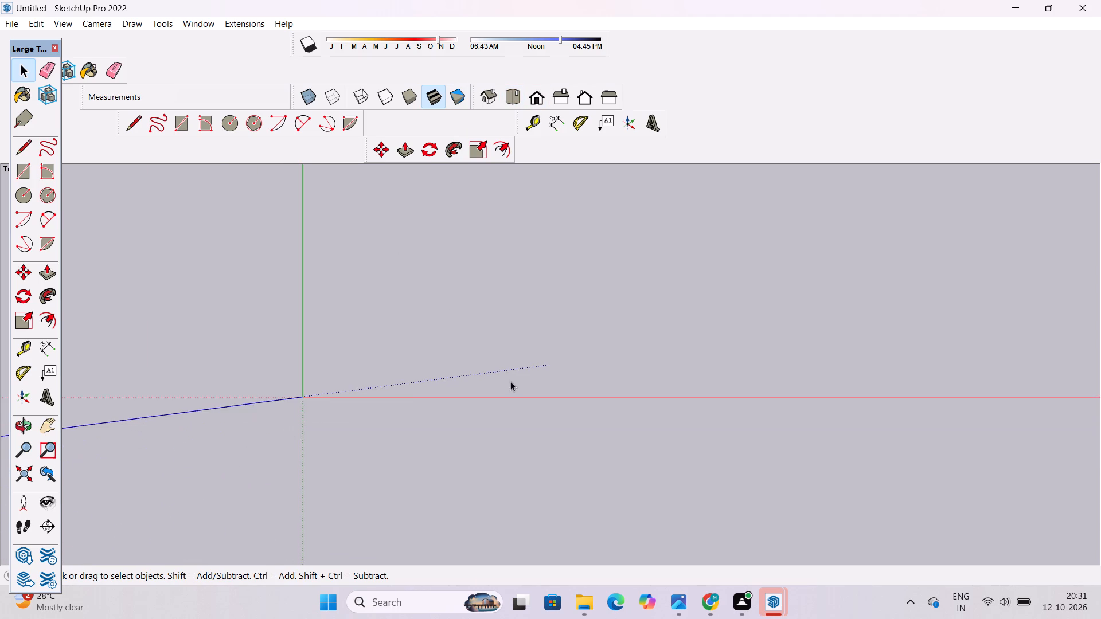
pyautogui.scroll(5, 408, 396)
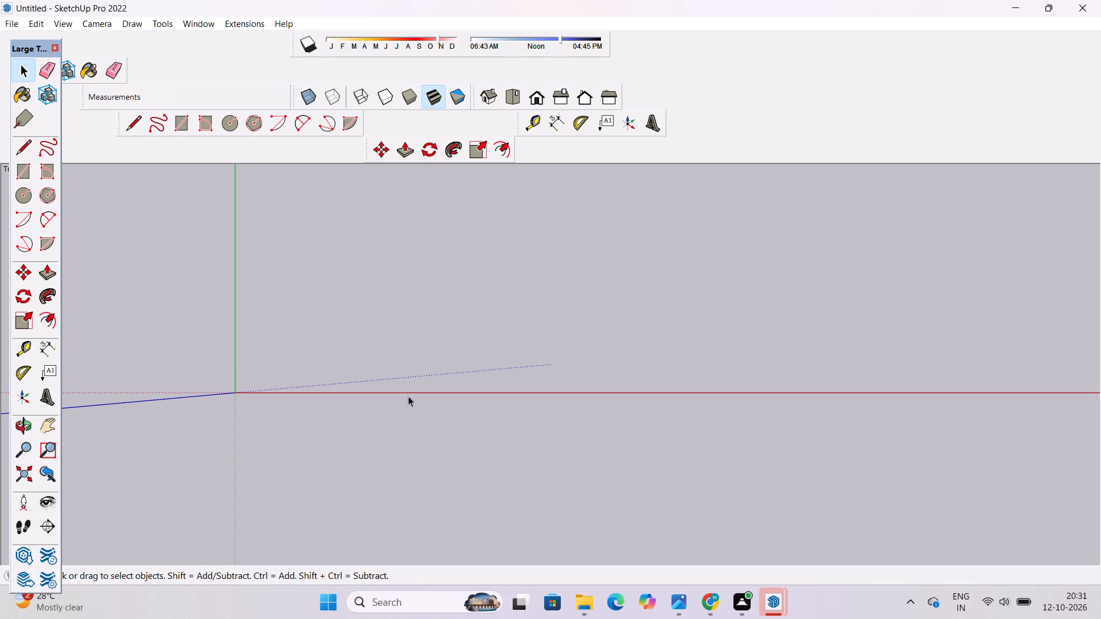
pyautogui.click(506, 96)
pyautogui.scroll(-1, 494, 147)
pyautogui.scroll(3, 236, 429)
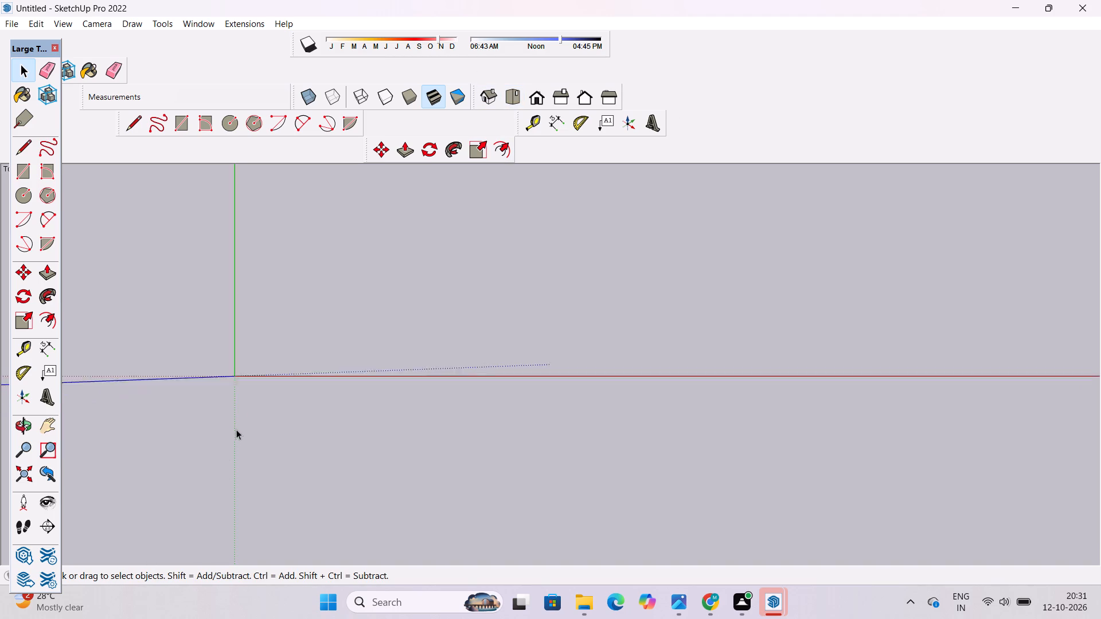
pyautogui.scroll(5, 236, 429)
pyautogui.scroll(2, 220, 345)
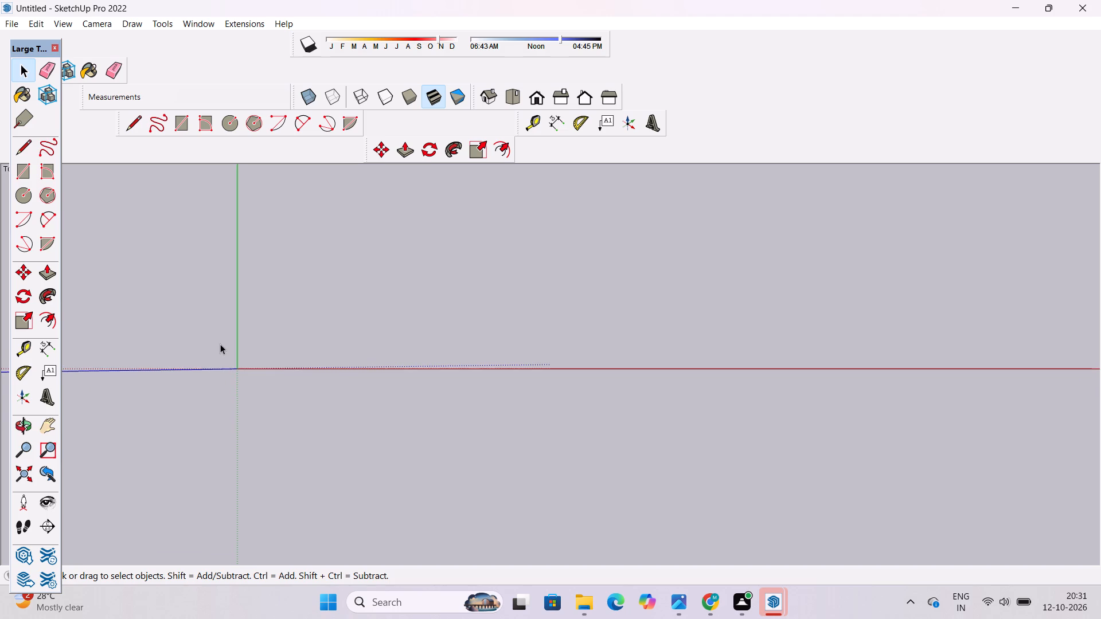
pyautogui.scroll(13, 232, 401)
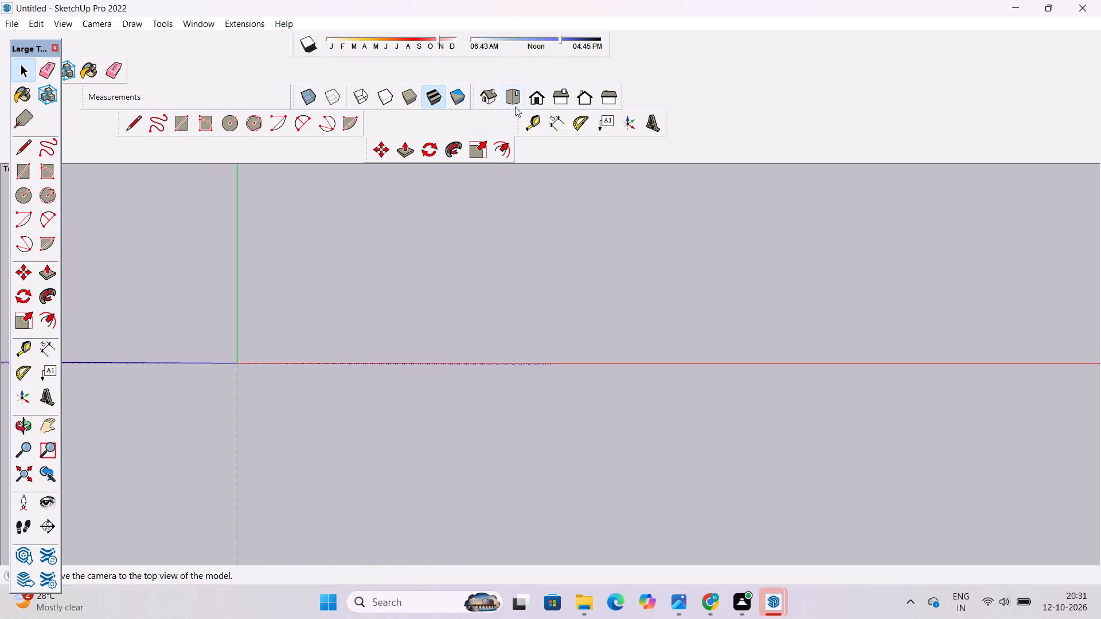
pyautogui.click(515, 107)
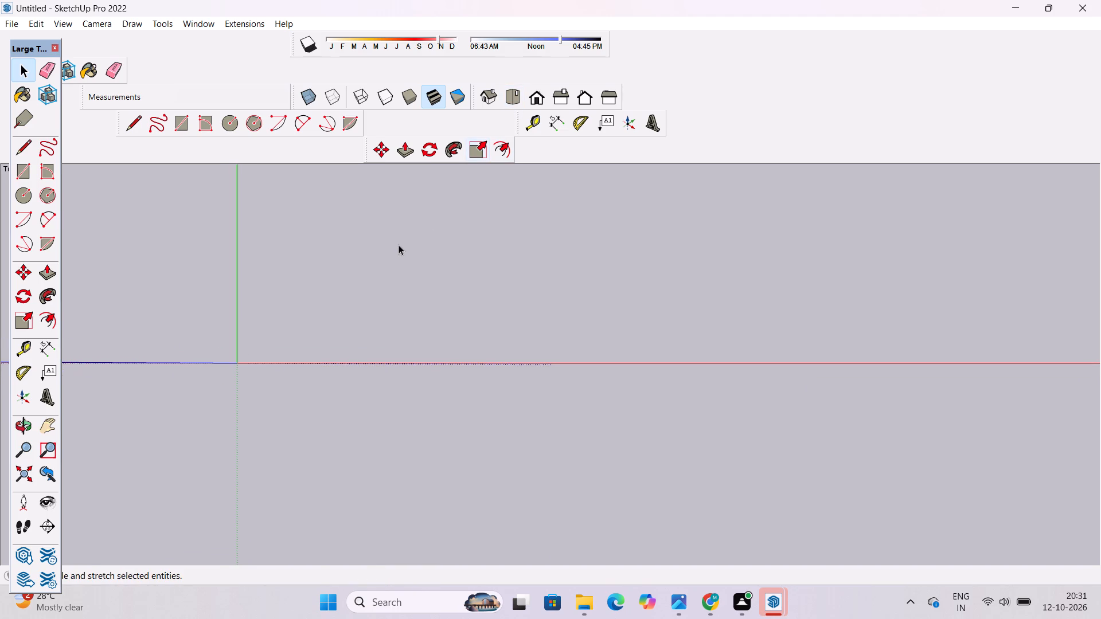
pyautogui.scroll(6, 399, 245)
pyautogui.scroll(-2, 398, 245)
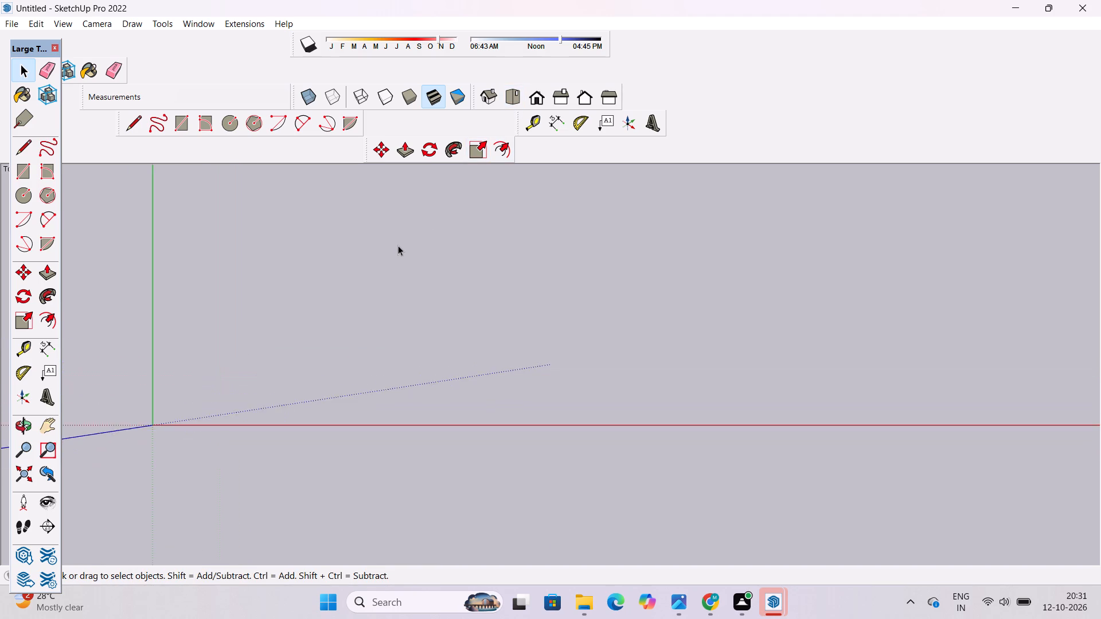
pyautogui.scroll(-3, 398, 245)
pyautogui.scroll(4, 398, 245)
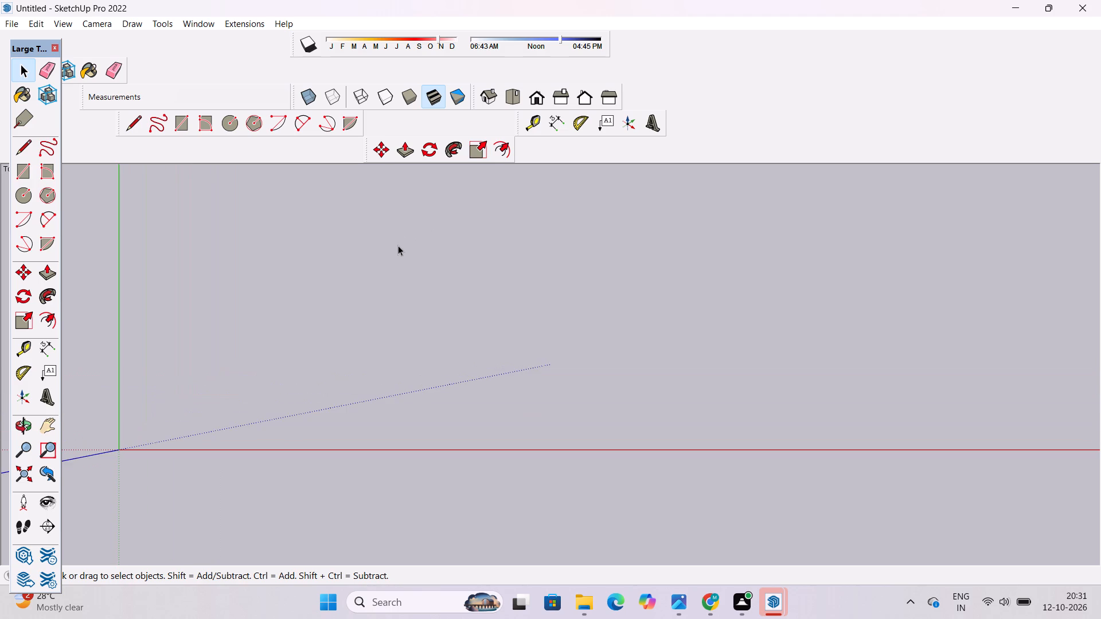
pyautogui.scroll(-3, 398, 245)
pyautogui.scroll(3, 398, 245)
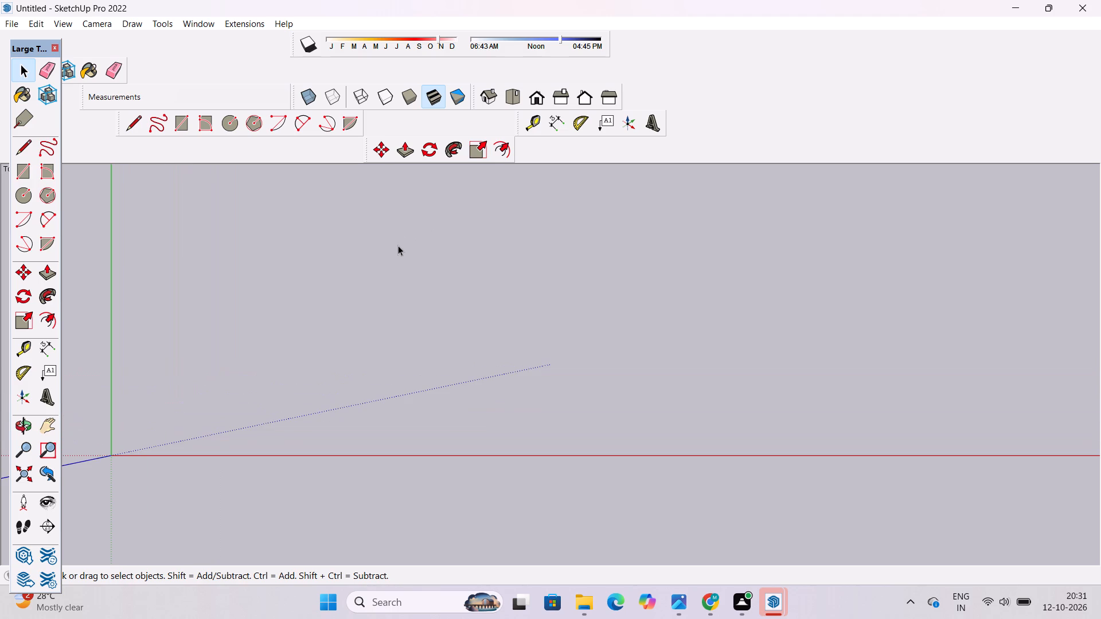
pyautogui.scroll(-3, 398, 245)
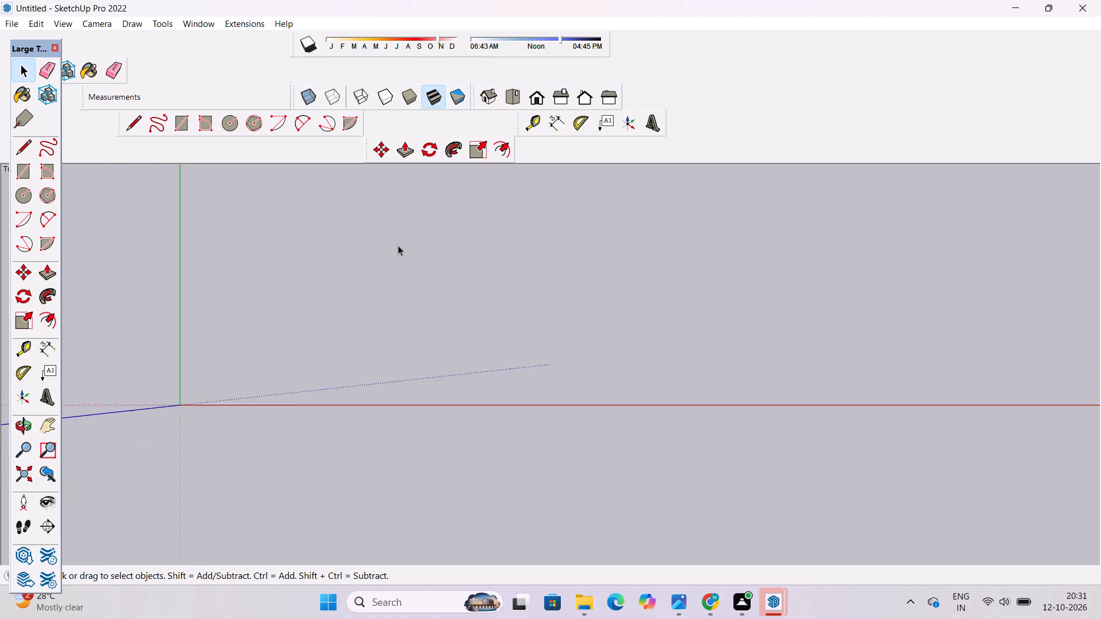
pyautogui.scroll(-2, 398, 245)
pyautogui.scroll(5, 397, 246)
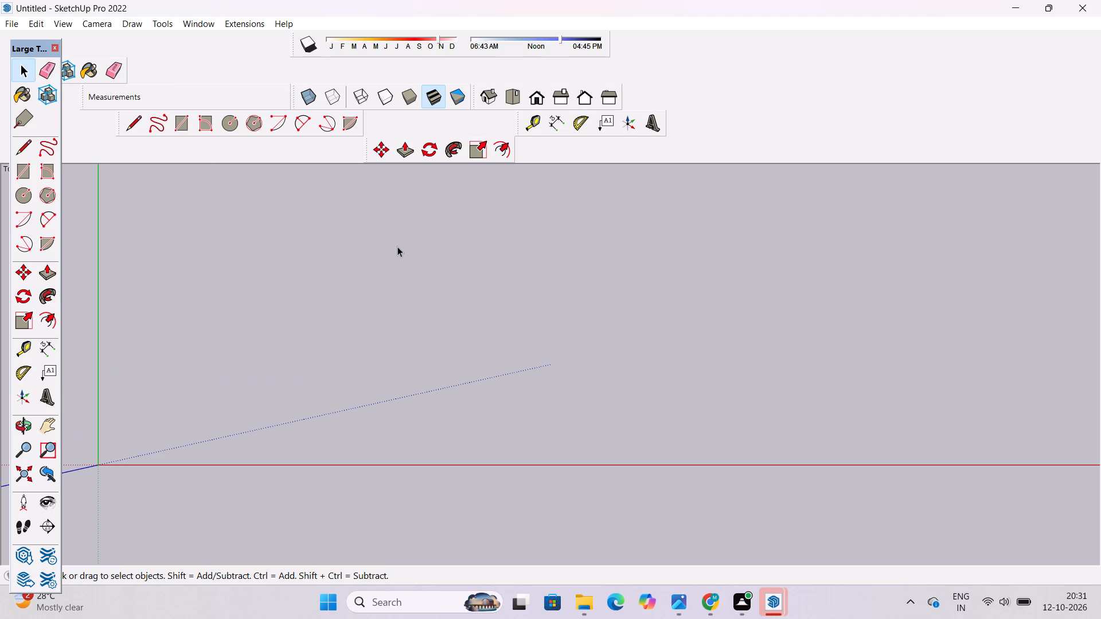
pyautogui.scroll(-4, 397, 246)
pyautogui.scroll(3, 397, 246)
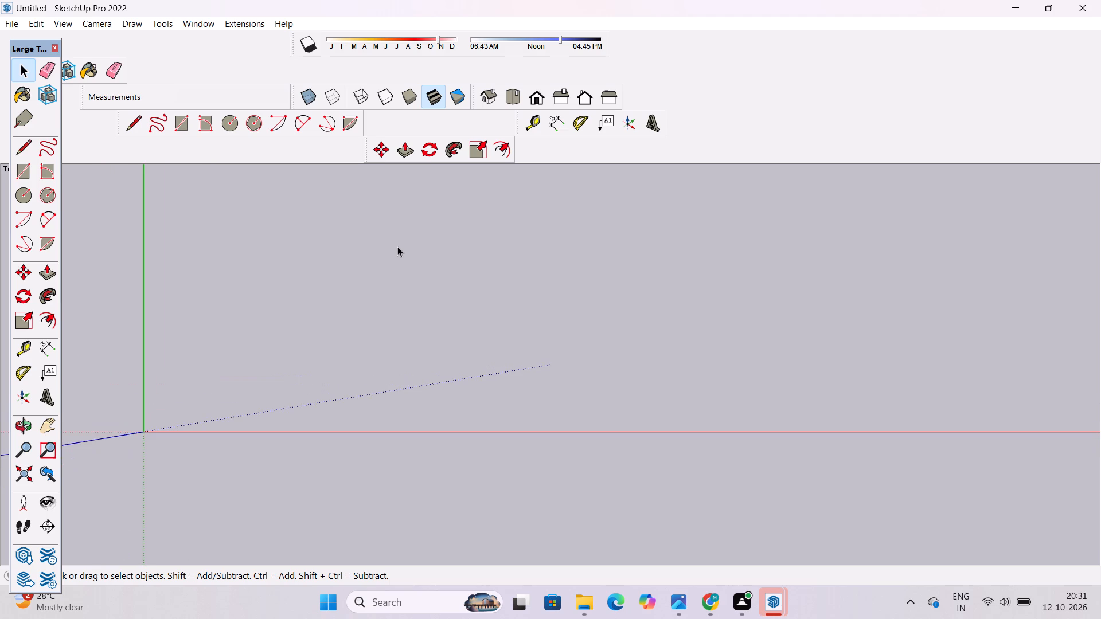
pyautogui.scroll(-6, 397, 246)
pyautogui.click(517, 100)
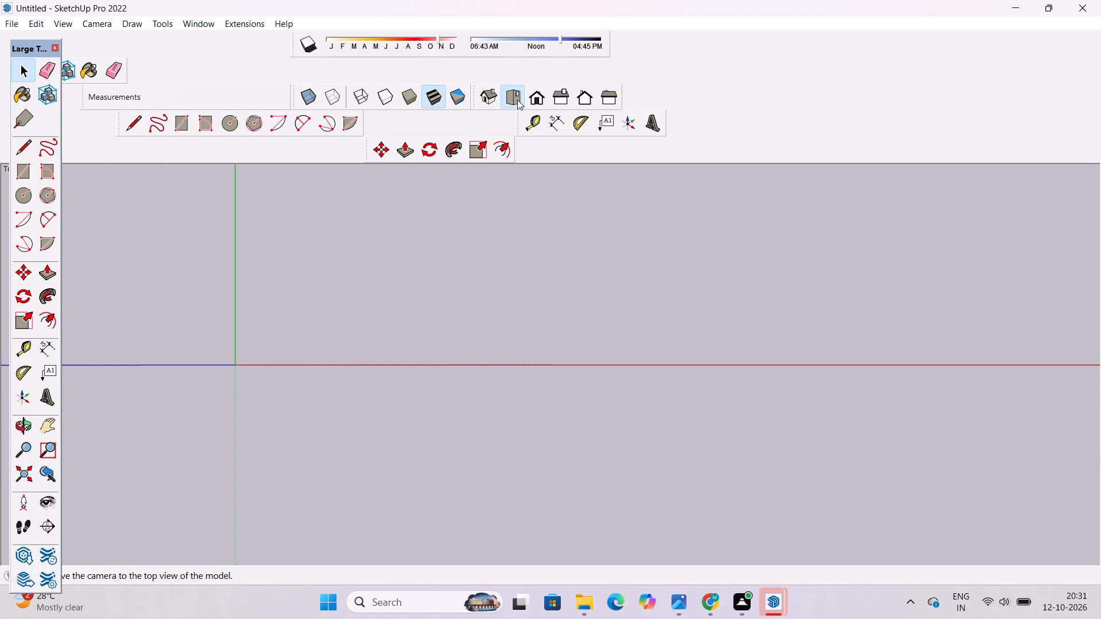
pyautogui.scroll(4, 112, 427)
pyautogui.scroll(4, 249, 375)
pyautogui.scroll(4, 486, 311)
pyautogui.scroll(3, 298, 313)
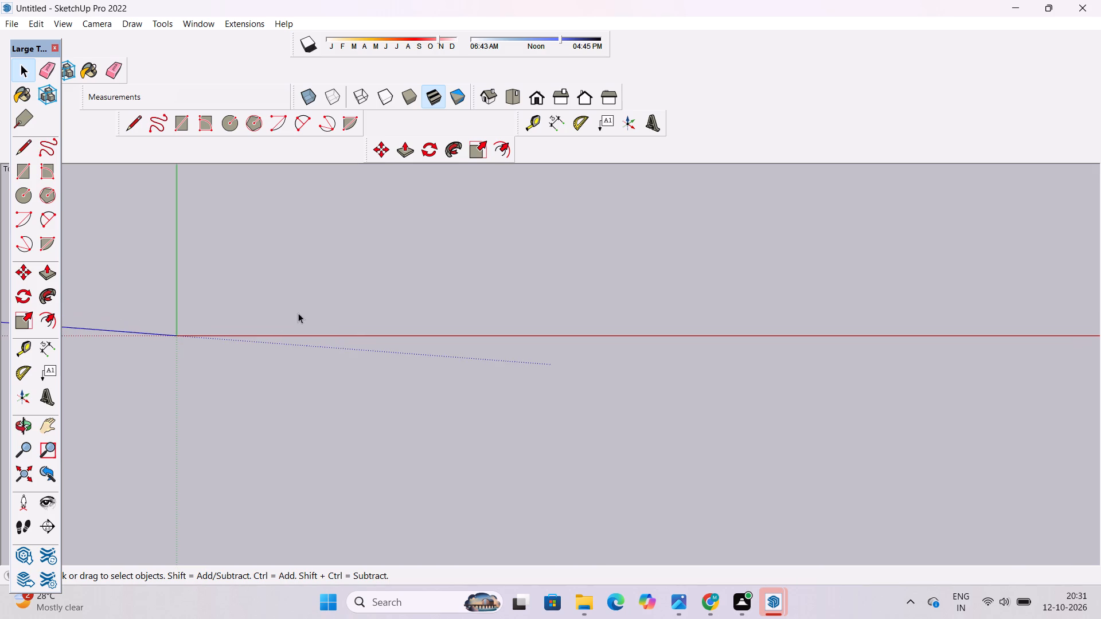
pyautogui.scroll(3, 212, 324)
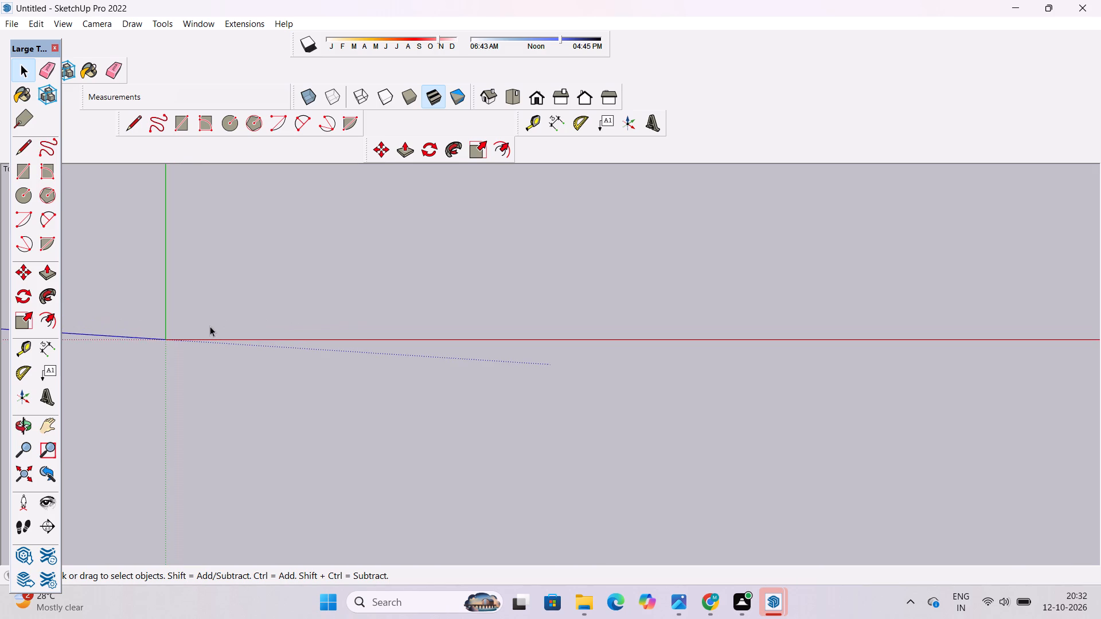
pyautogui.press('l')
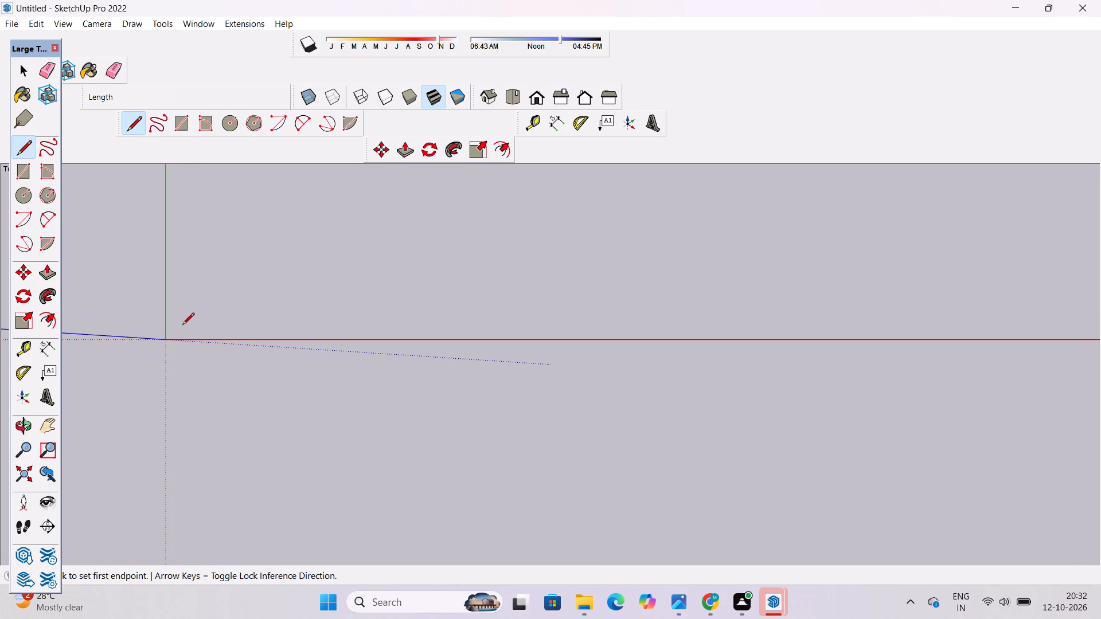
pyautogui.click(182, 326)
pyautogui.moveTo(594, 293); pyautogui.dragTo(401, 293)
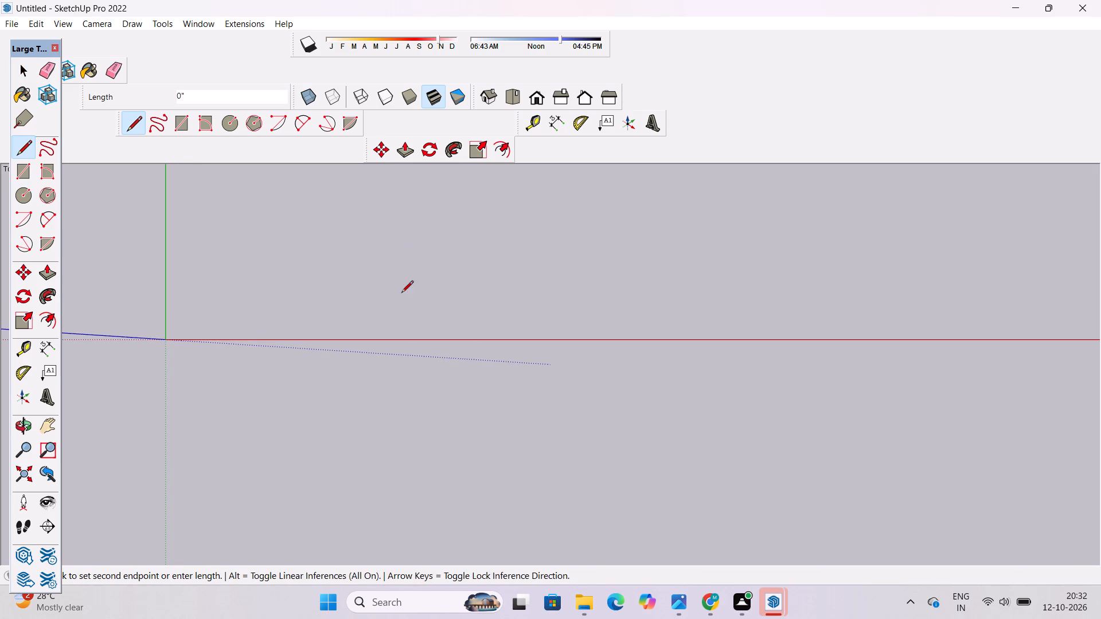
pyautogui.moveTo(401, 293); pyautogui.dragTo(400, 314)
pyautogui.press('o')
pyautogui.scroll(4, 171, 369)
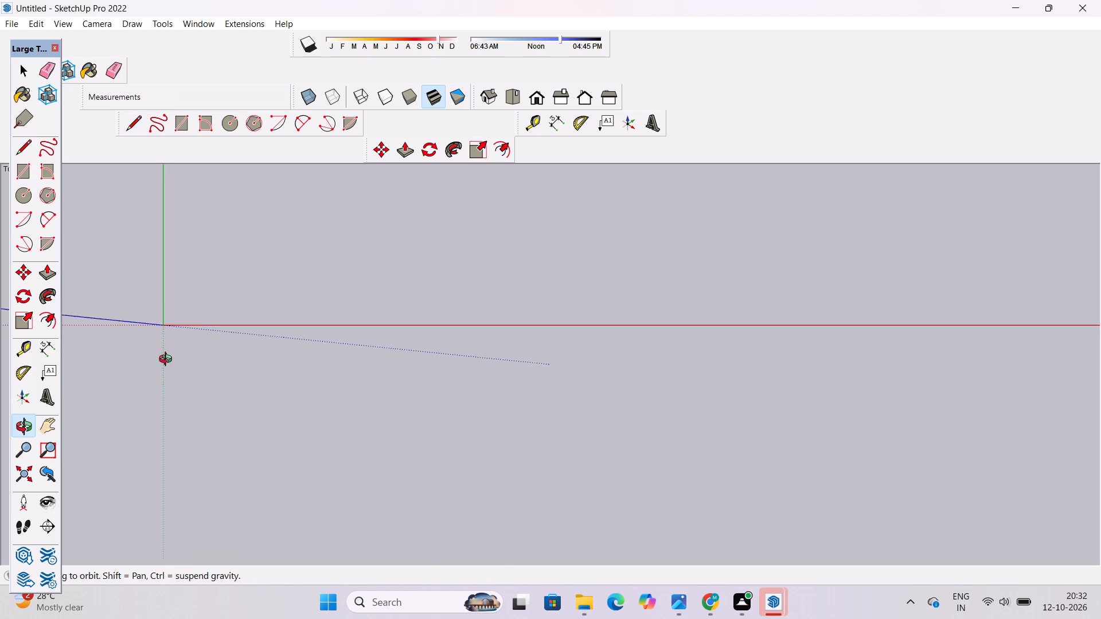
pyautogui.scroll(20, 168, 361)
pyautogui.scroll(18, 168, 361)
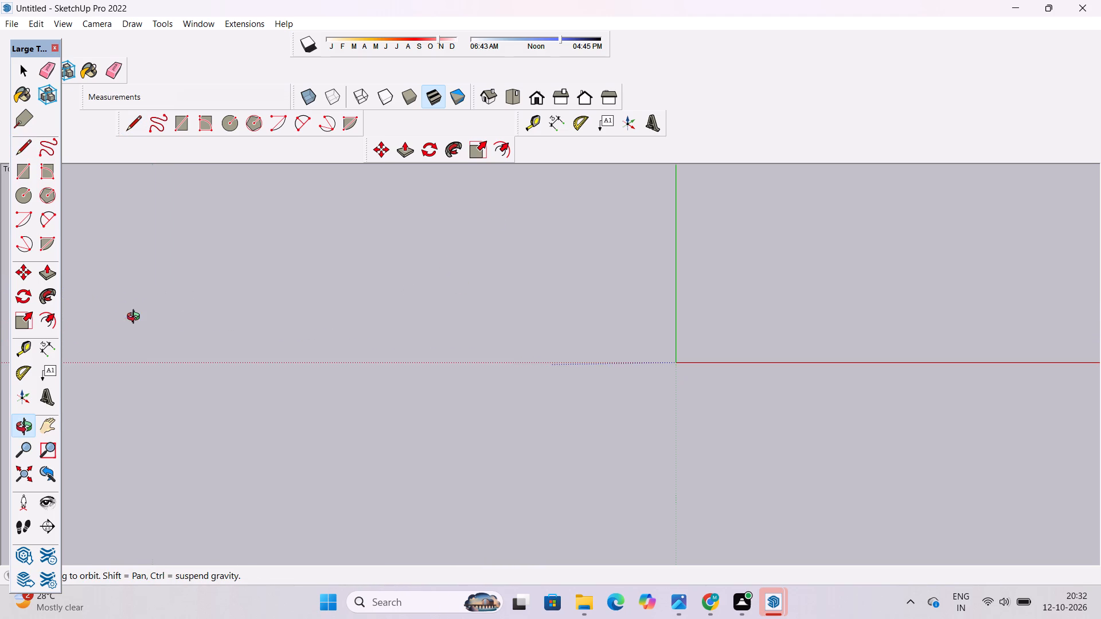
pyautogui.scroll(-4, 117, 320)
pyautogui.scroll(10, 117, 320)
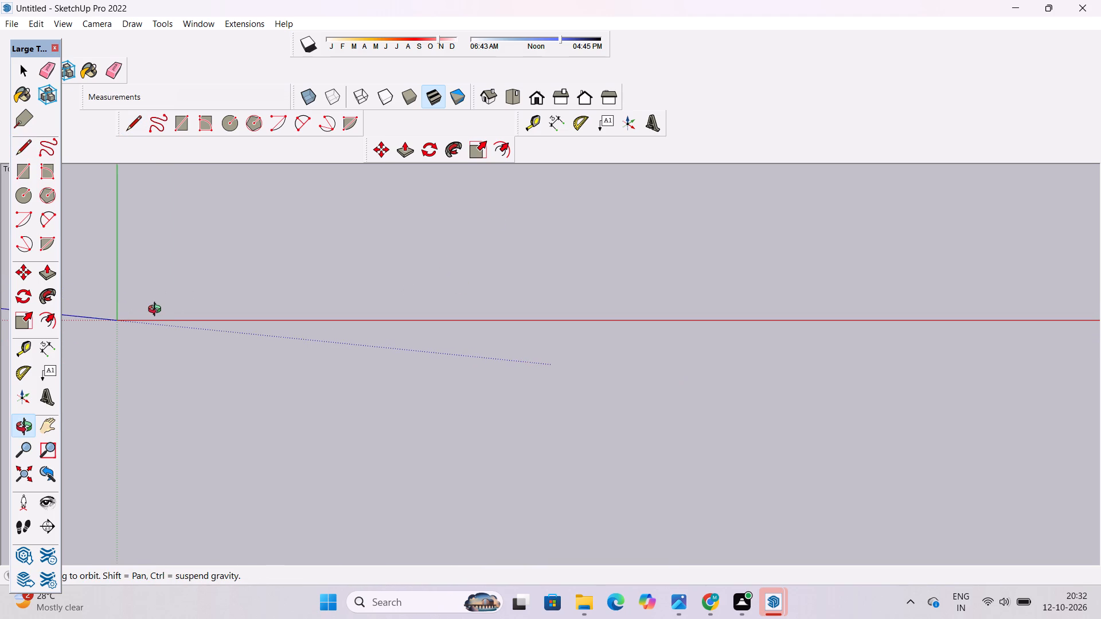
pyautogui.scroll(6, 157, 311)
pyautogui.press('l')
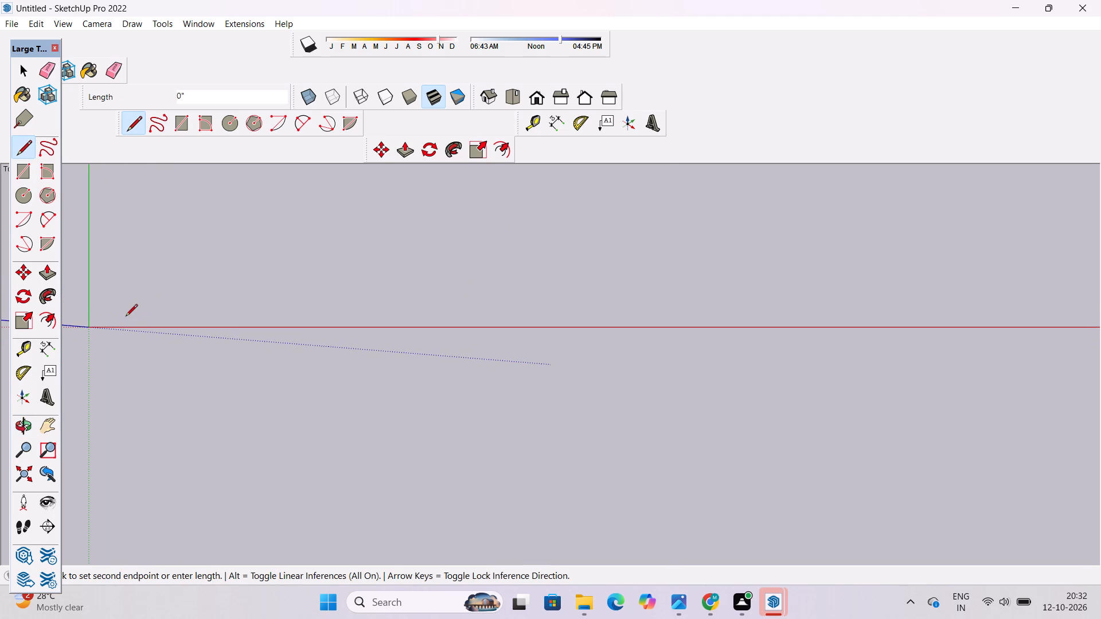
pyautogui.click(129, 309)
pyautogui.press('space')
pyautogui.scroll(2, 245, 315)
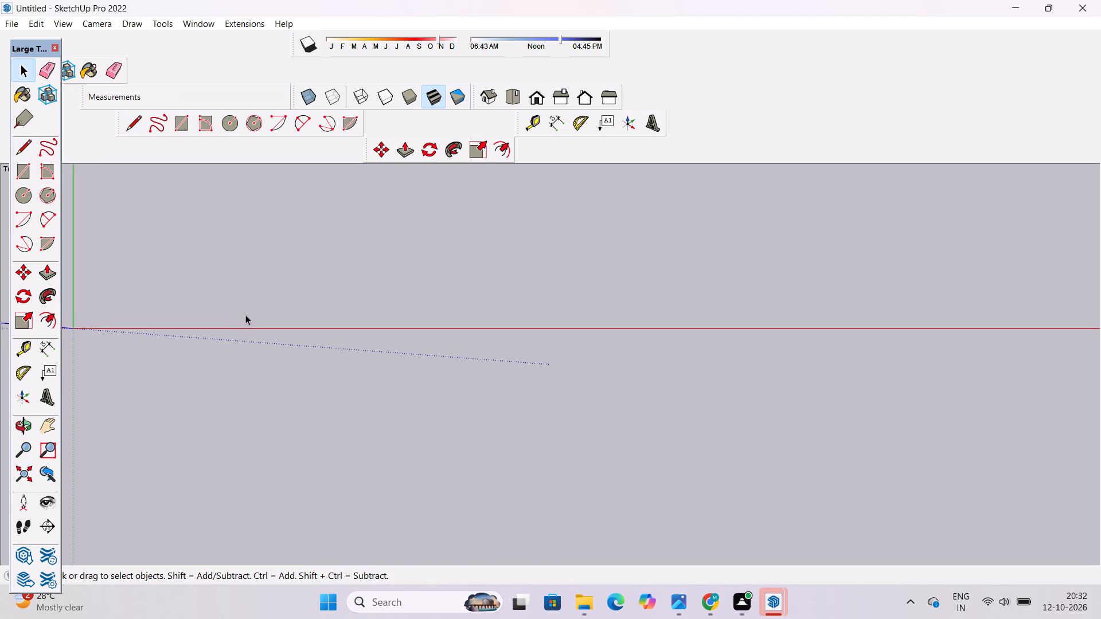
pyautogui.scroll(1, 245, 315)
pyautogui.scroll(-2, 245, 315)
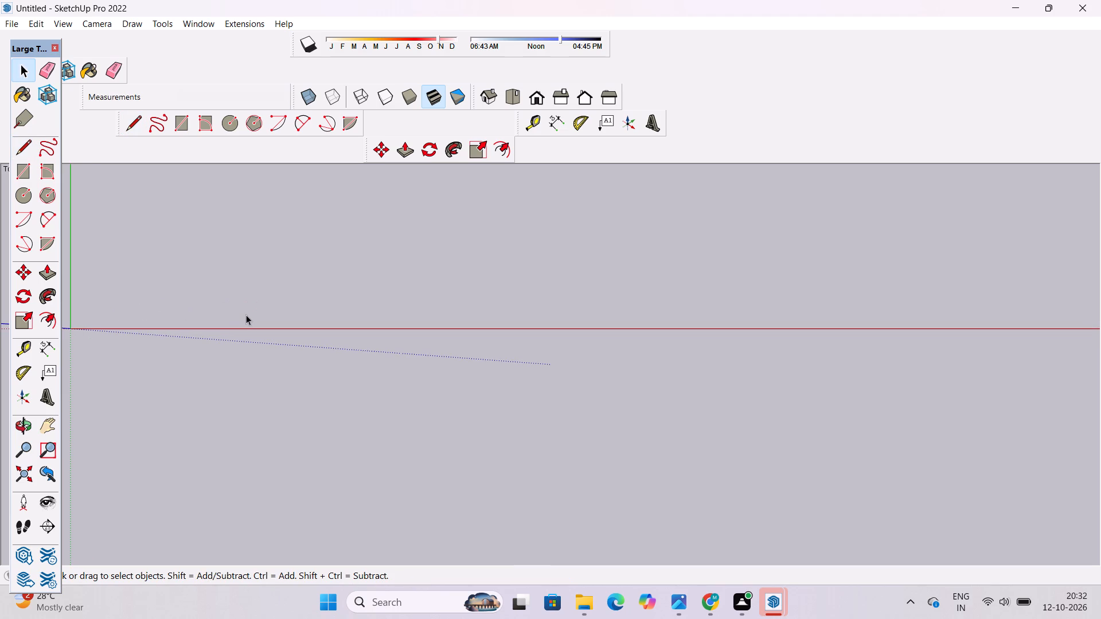
# Draw a 50' line parallel to the red axis, starting just beside the origin.
pyautogui.press('l')
pyautogui.click(118, 307)
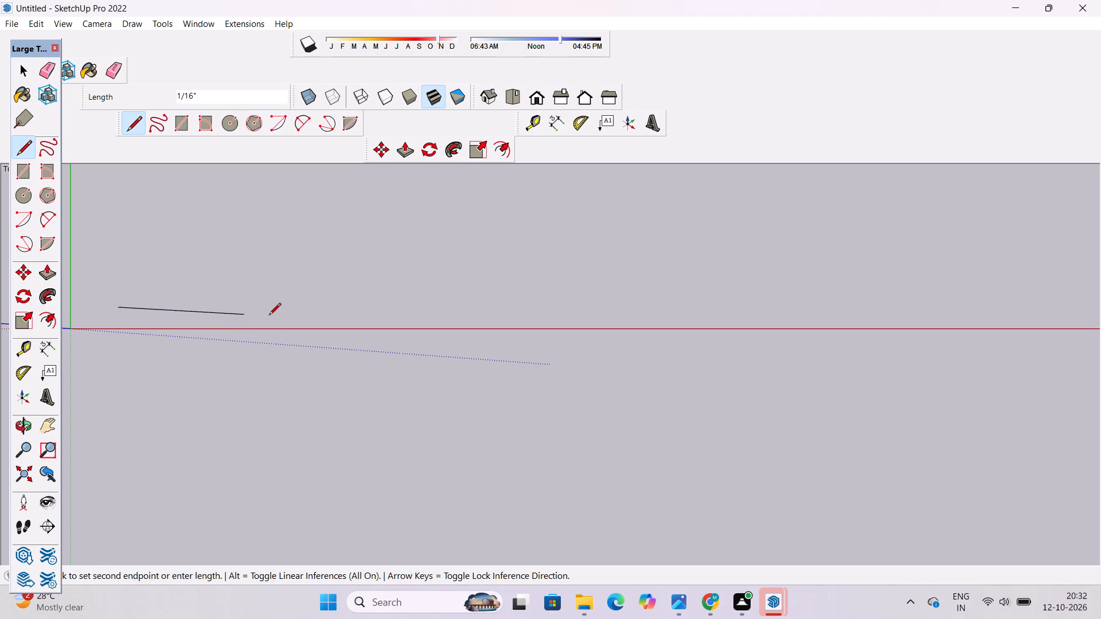
pyautogui.scroll(3, 269, 316)
pyautogui.scroll(-1, 269, 316)
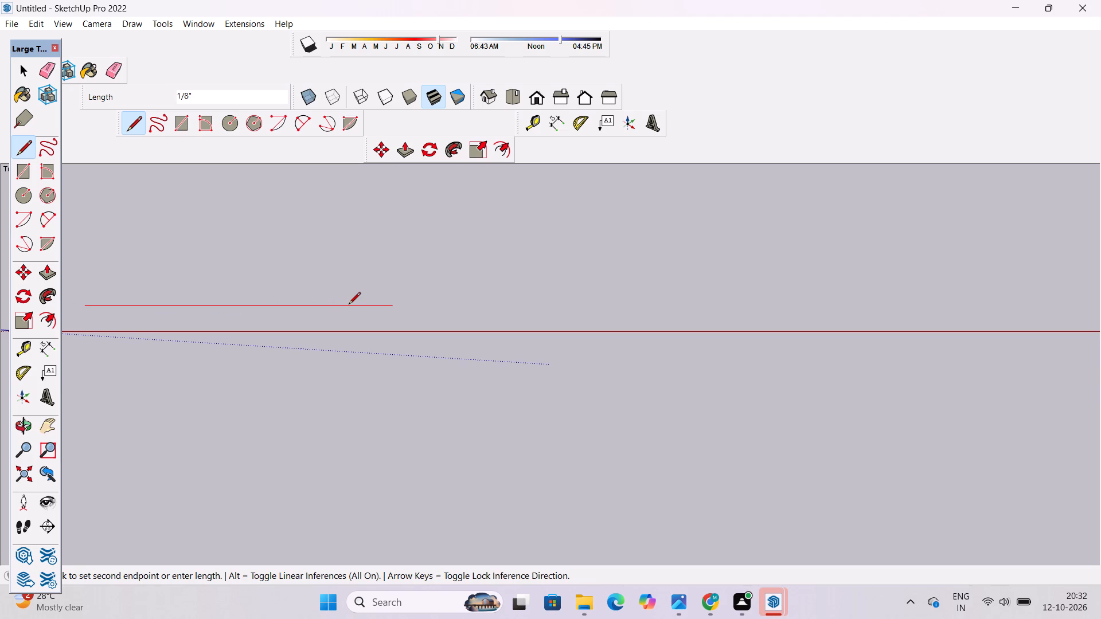
pyautogui.scroll(1, 349, 305)
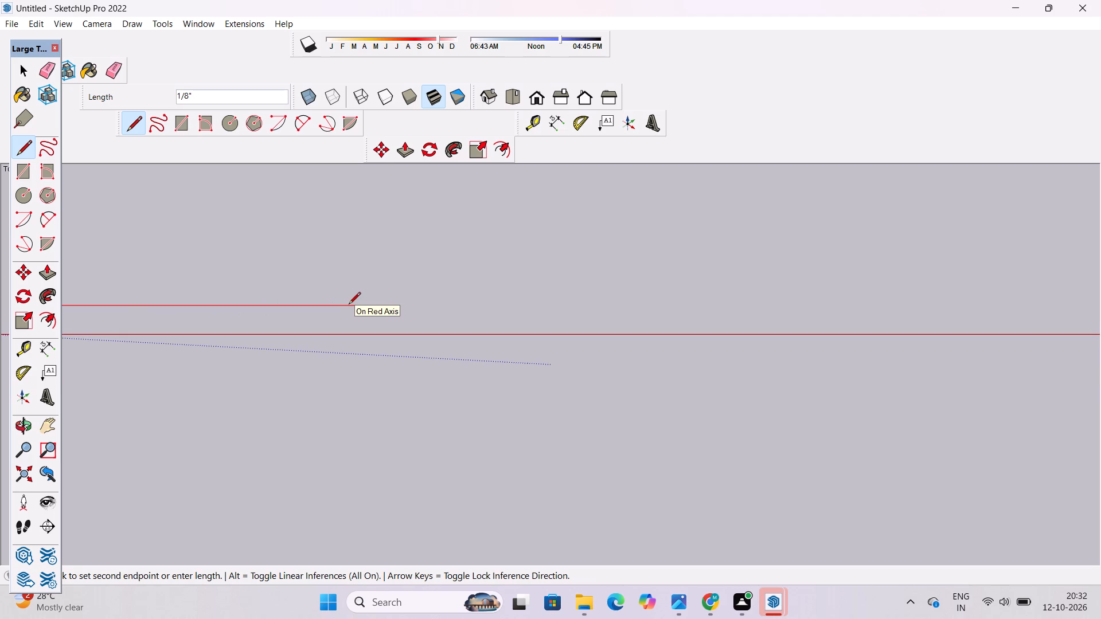
pyautogui.scroll(-1, 349, 305)
pyautogui.scroll(1, 349, 305)
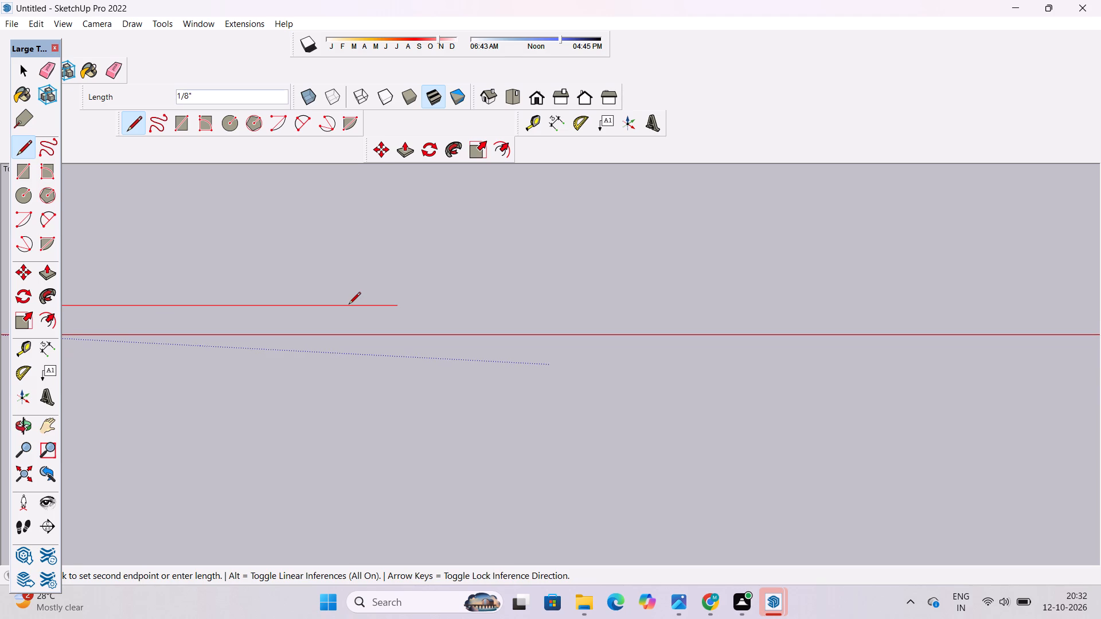
pyautogui.scroll(-3, 349, 305)
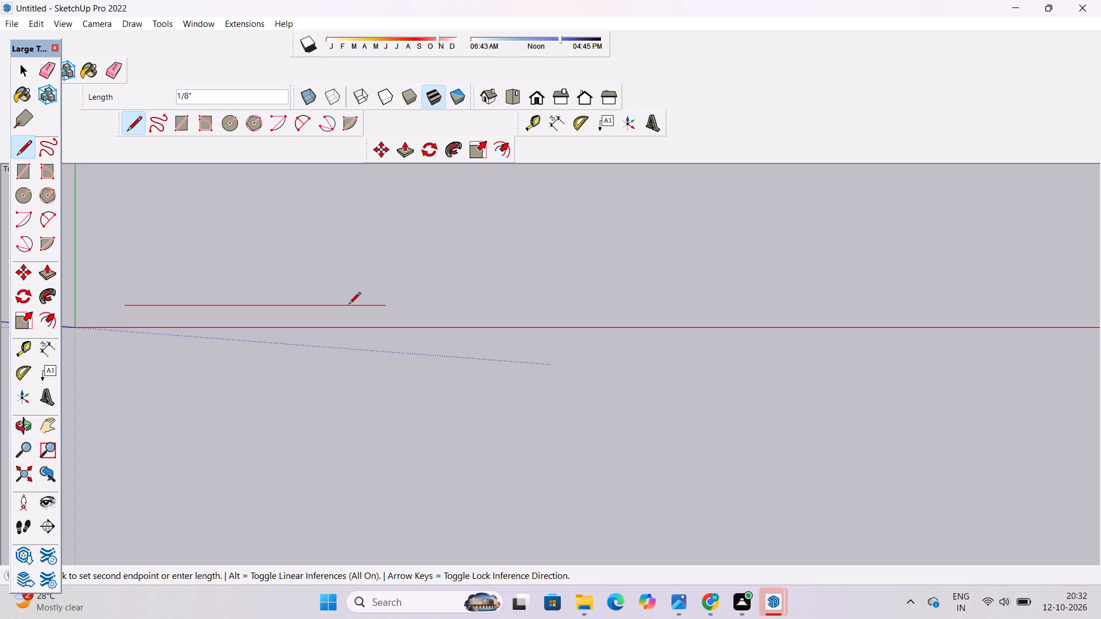
pyautogui.scroll(1, 349, 305)
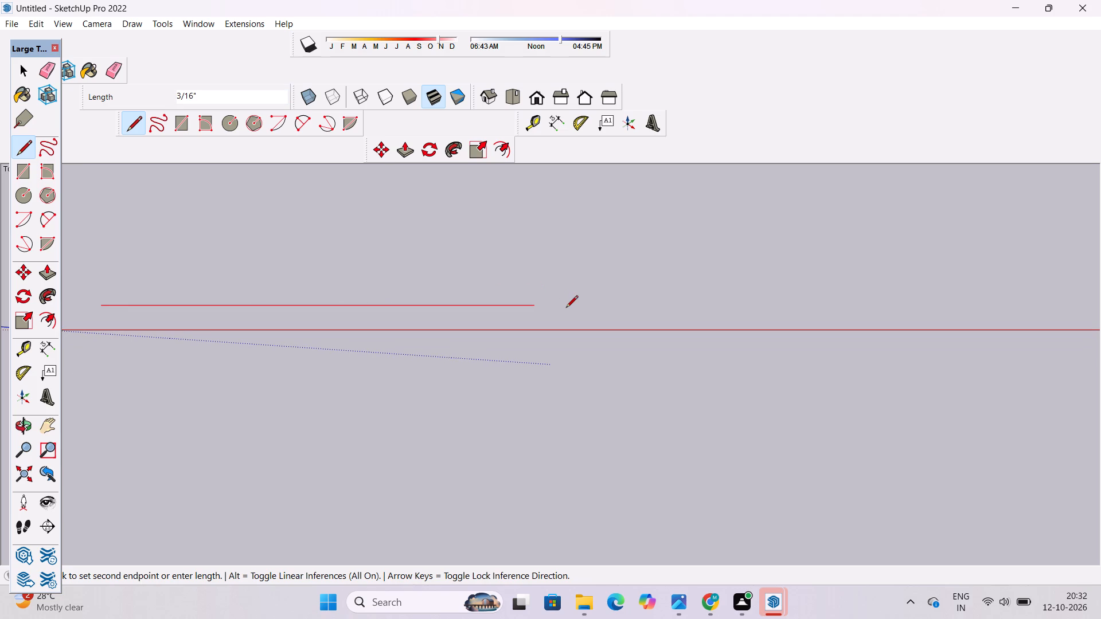
pyautogui.write("50'")
pyautogui.press('Return')
pyautogui.press('space')
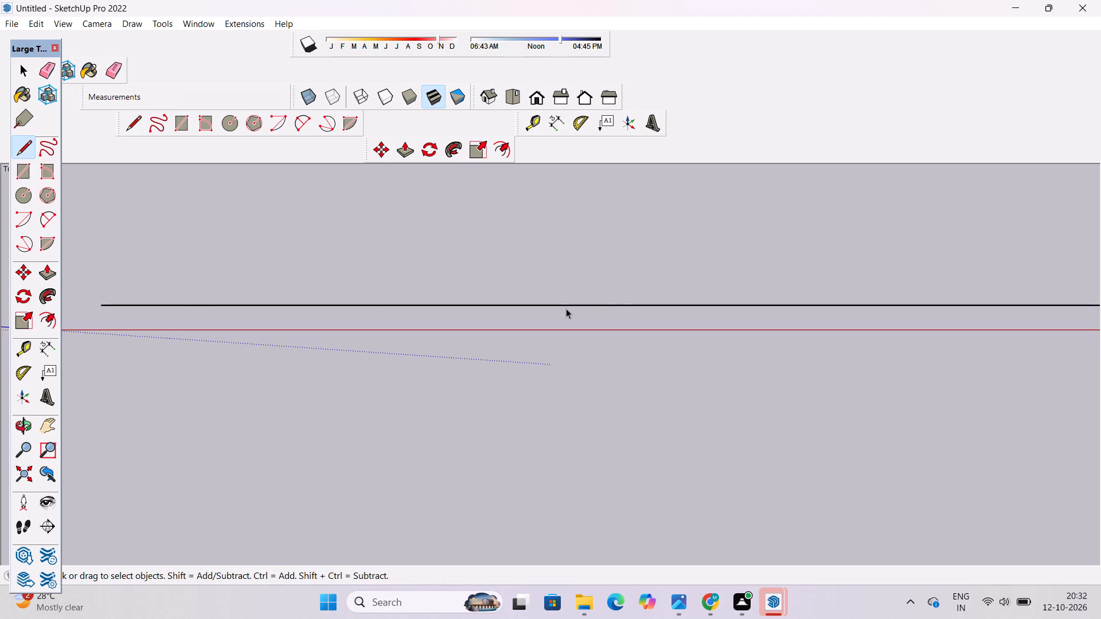
# Inspect the 50' line along its length, from its start near the origin toward its far end.
pyautogui.write('o')
pyautogui.scroll(-19, 503, 324)
pyautogui.keyDown('shift'); pyautogui.moveTo(866, 283); pyautogui.dragTo(374, 288); pyautogui.keyUp('shift')
pyautogui.keyDown('shift'); pyautogui.scroll(-20, 354, 300); pyautogui.keyUp('shift')
pyautogui.keyDown('shift'); pyautogui.scroll(-1, 354, 300); pyautogui.keyUp('shift')
pyautogui.keyDown('shift'); pyautogui.moveTo(1011, 350); pyautogui.dragTo(214, 338); pyautogui.keyUp('shift')
pyautogui.keyDown('shift'); pyautogui.moveTo(1020, 342); pyautogui.dragTo(511, 336); pyautogui.keyUp('shift')
pyautogui.keyDown('shift'); pyautogui.moveTo(1096, 334); pyautogui.dragTo(610, 330); pyautogui.keyUp('shift')
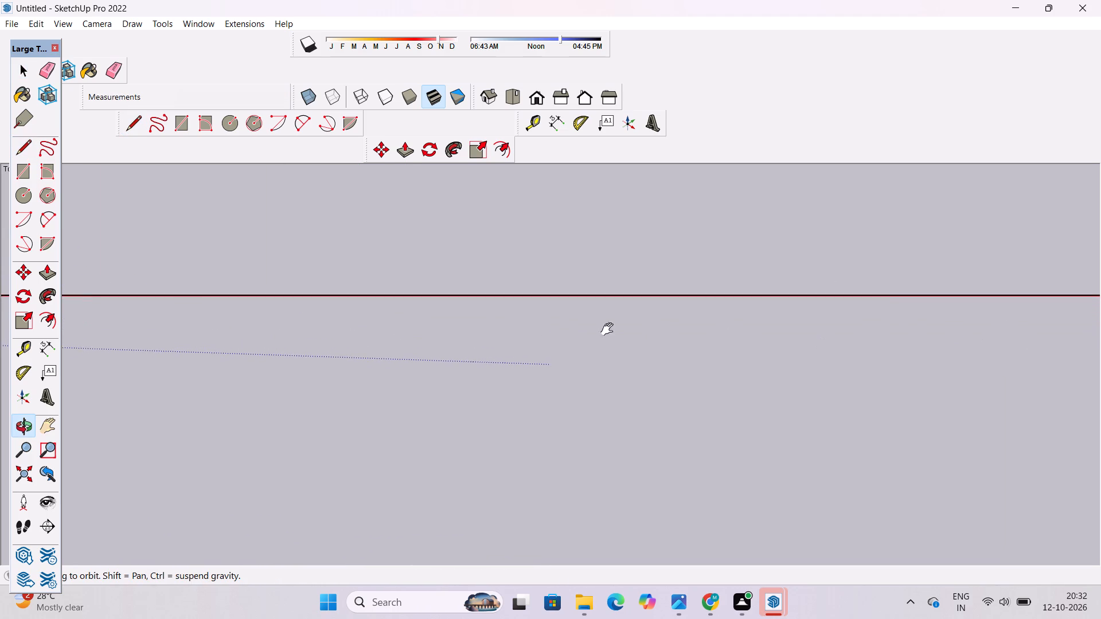
pyautogui.keyDown('shift'); pyautogui.moveTo(610, 330); pyautogui.dragTo(403, 332); pyautogui.keyUp('shift')
pyautogui.keyDown('shift'); pyautogui.moveTo(990, 301); pyautogui.dragTo(486, 305); pyautogui.keyUp('shift')
pyautogui.keyDown('shift'); pyautogui.moveTo(1052, 312); pyautogui.dragTo(560, 319); pyautogui.keyUp('shift')
pyautogui.keyDown('shift'); pyautogui.moveTo(1064, 324); pyautogui.dragTo(594, 331); pyautogui.keyUp('shift')
pyautogui.keyDown('shift'); pyautogui.moveTo(1009, 334); pyautogui.dragTo(469, 355); pyautogui.keyUp('shift')
pyautogui.keyDown('shift'); pyautogui.scroll(-7, 603, 350); pyautogui.keyUp('shift')
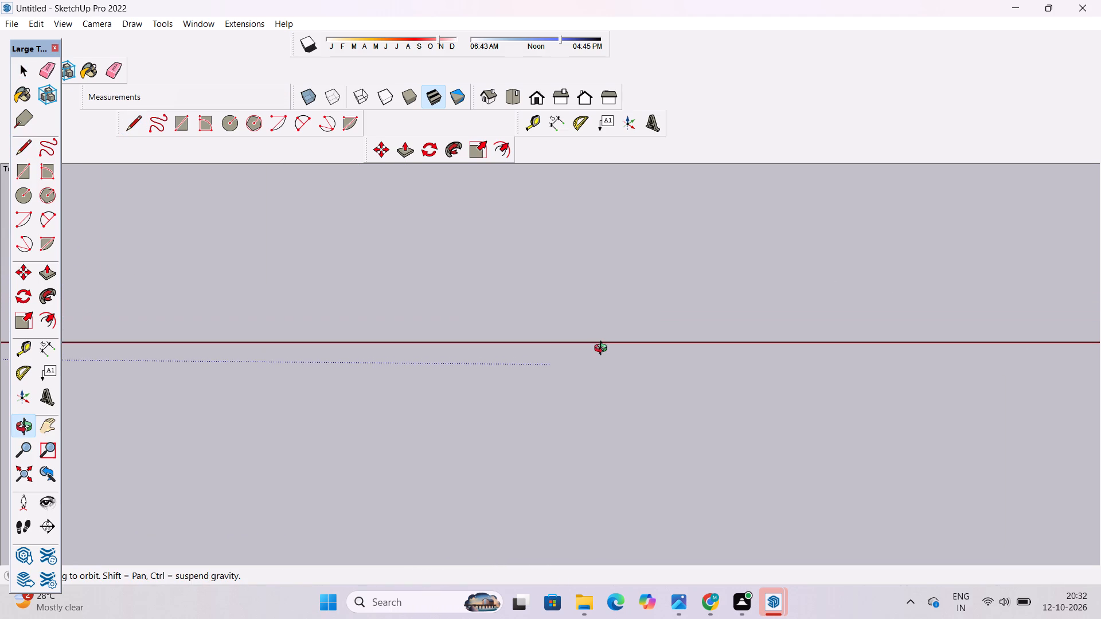
pyautogui.keyDown('shift'); pyautogui.scroll(-16, 603, 350); pyautogui.keyUp('shift')
pyautogui.moveTo(641, 391); pyautogui.dragTo(637, 372)
pyautogui.scroll(-2, 637, 369)
pyautogui.scroll(3, 637, 369)
pyautogui.scroll(-2, 637, 369)
pyautogui.scroll(1, 637, 369)
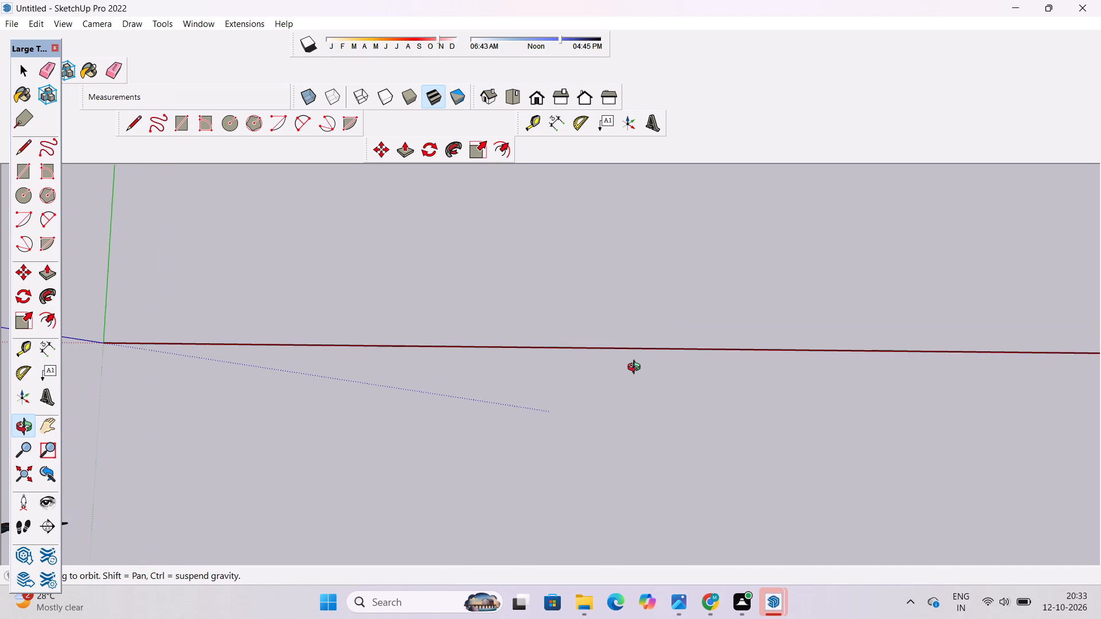
pyautogui.scroll(-2, 637, 369)
pyautogui.scroll(1, 637, 369)
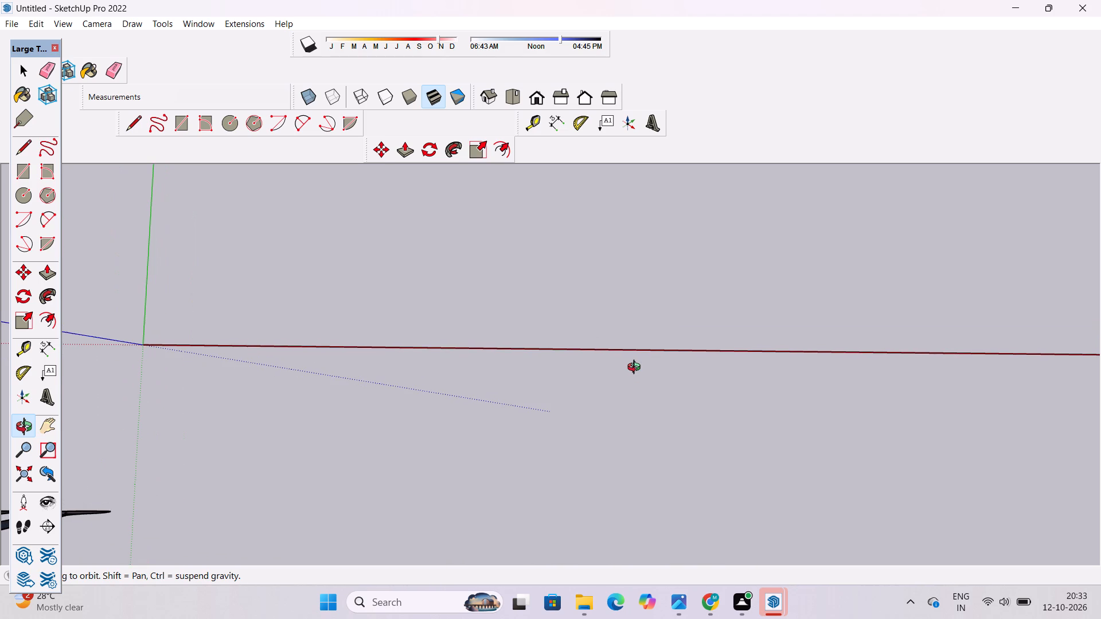
pyautogui.scroll(1, 637, 369)
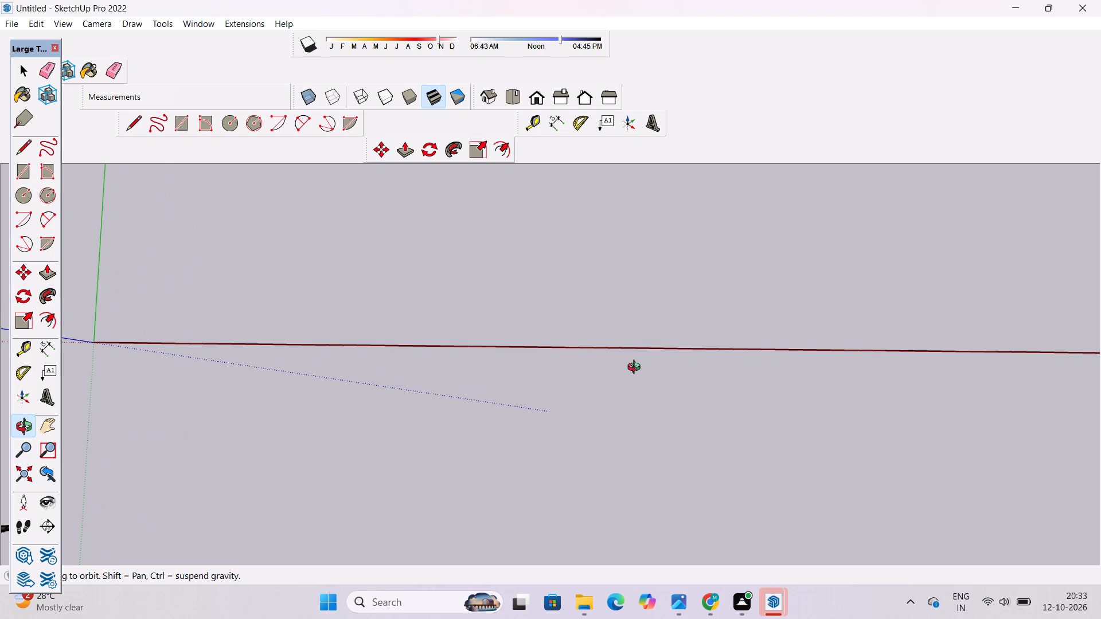
pyautogui.scroll(-1, 637, 369)
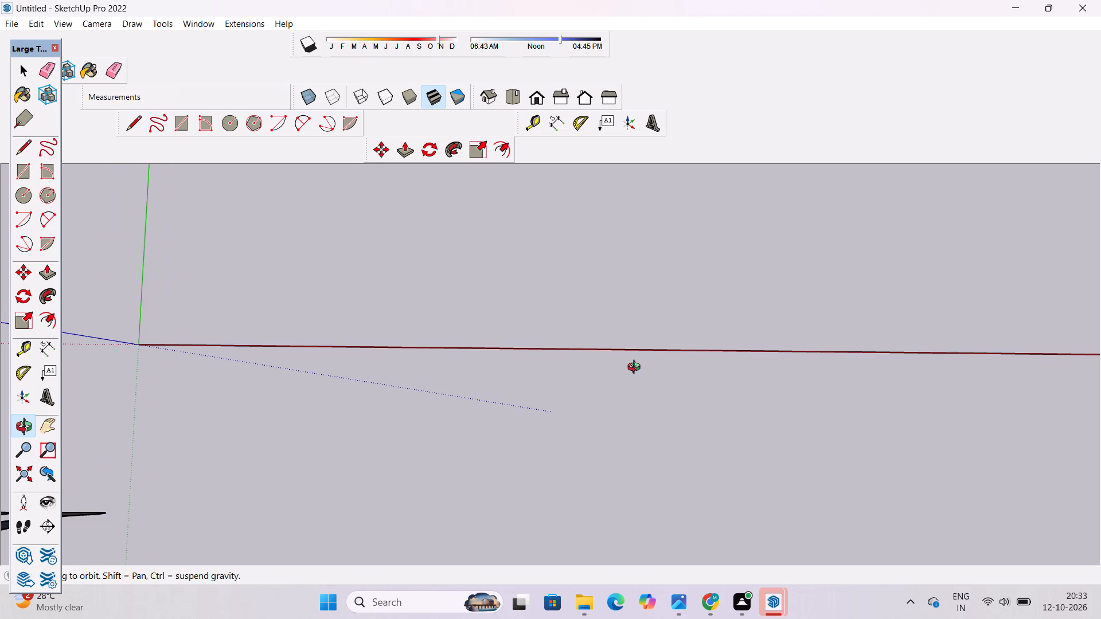
pyautogui.scroll(-3, 594, 366)
pyautogui.keyDown('shift'); pyautogui.moveTo(644, 362); pyautogui.dragTo(503, 372); pyautogui.keyUp('shift')
pyautogui.keyDown('shift'); pyautogui.scroll(-7, 407, 366); pyautogui.keyUp('shift')
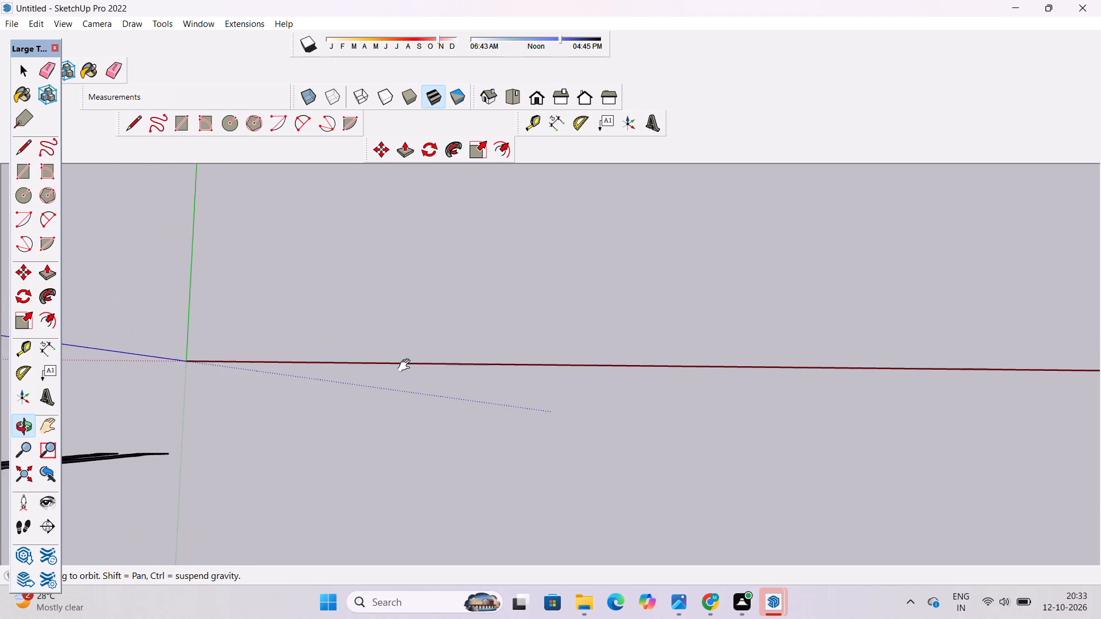
# In the standard top view, draw a 40' line along the green direction from the 50' line's endpoint near the origin.
pyautogui.click(503, 95)
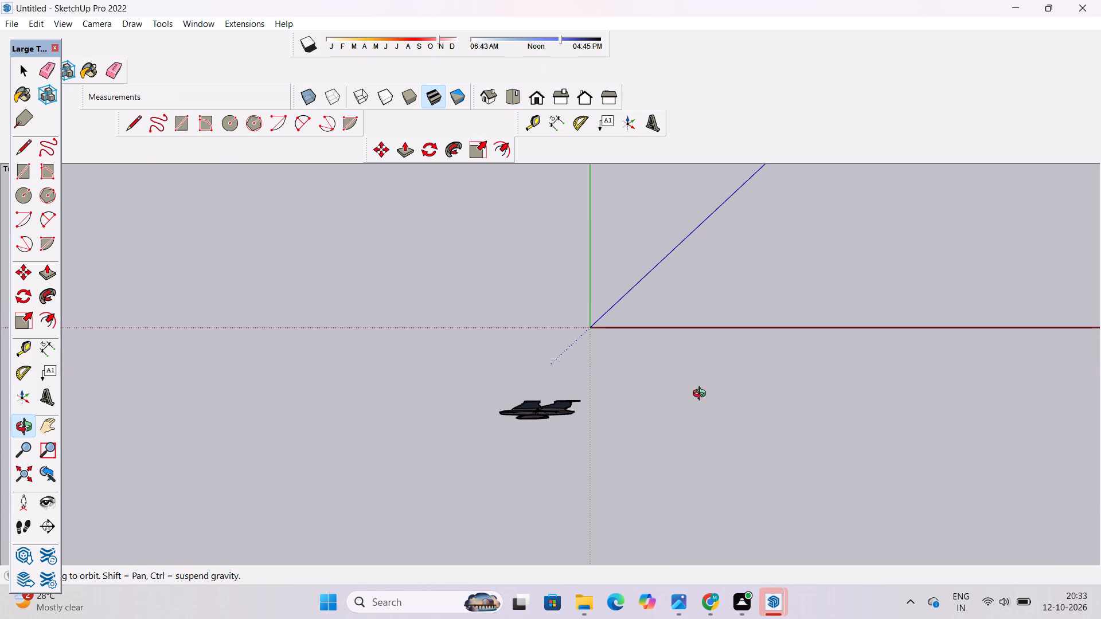
pyautogui.scroll(5, 685, 373)
pyautogui.scroll(5, 606, 323)
pyautogui.scroll(3, 543, 281)
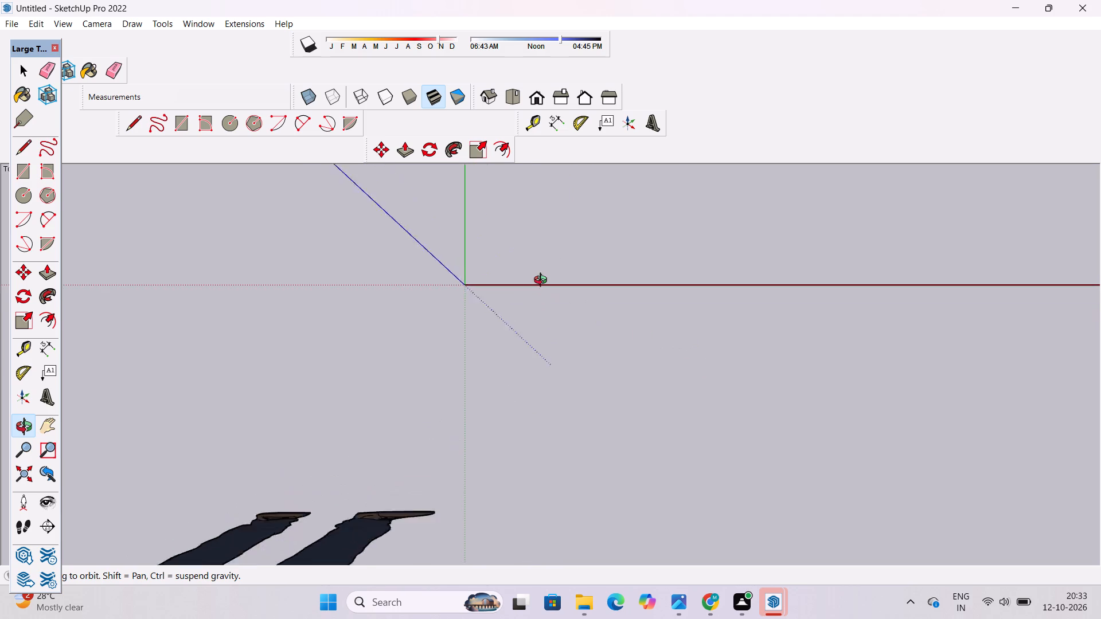
pyautogui.scroll(7, 543, 281)
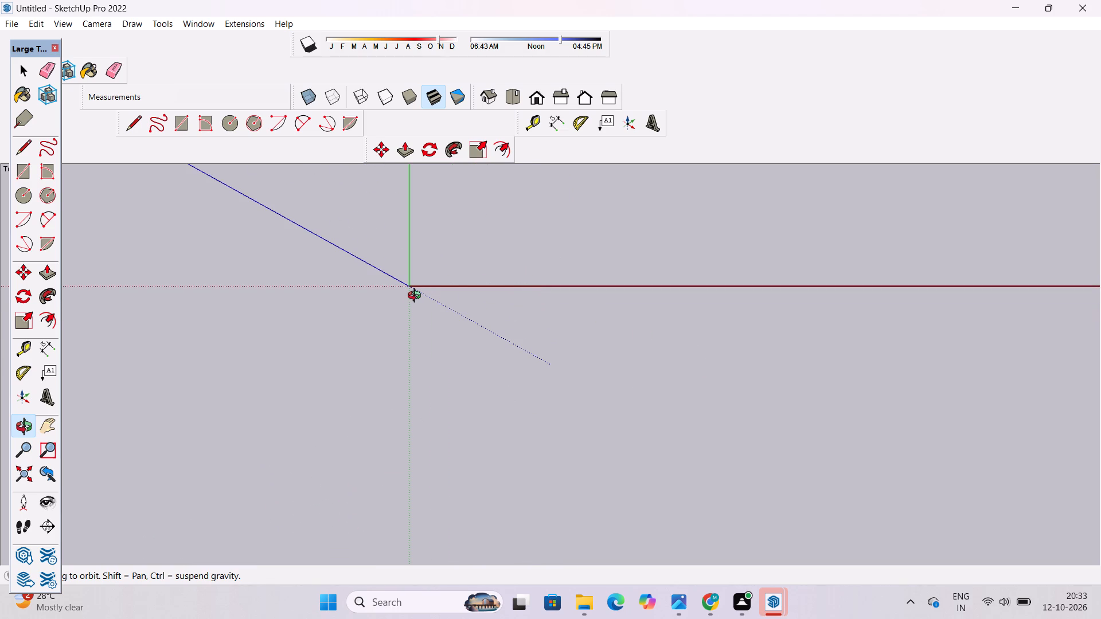
pyautogui.scroll(5, 416, 297)
pyautogui.scroll(5, 370, 292)
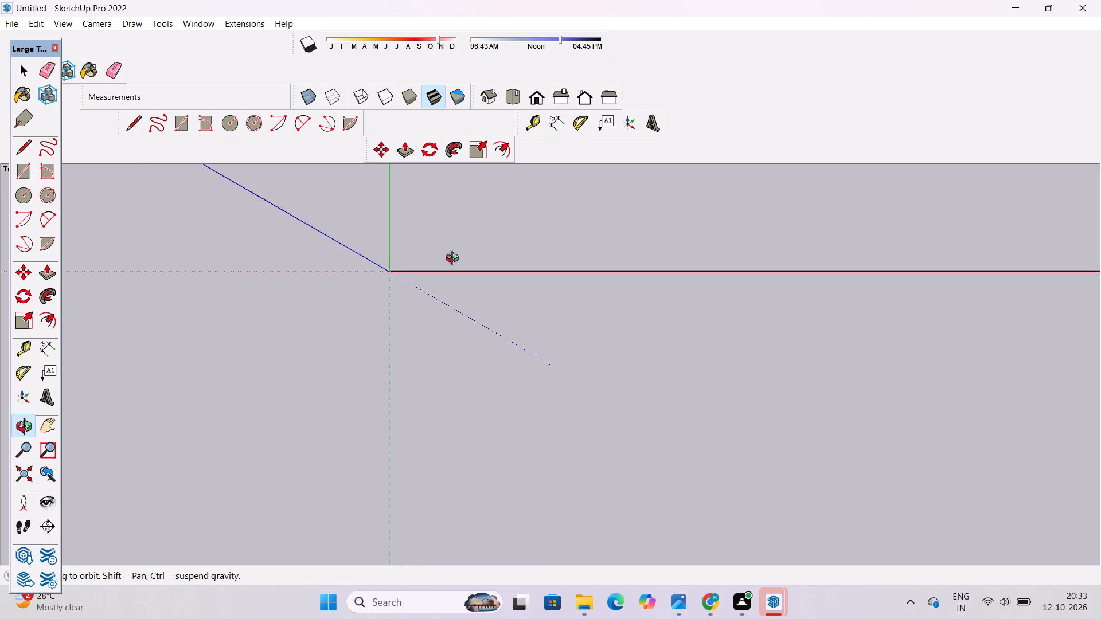
pyautogui.scroll(12, 396, 284)
pyautogui.keyDown('shift'); pyautogui.moveTo(450, 250); pyautogui.dragTo(295, 283); pyautogui.keyUp('shift')
pyautogui.keyDown('shift'); pyautogui.scroll(5, 214, 287); pyautogui.keyUp('shift')
pyautogui.scroll(1, 214, 286)
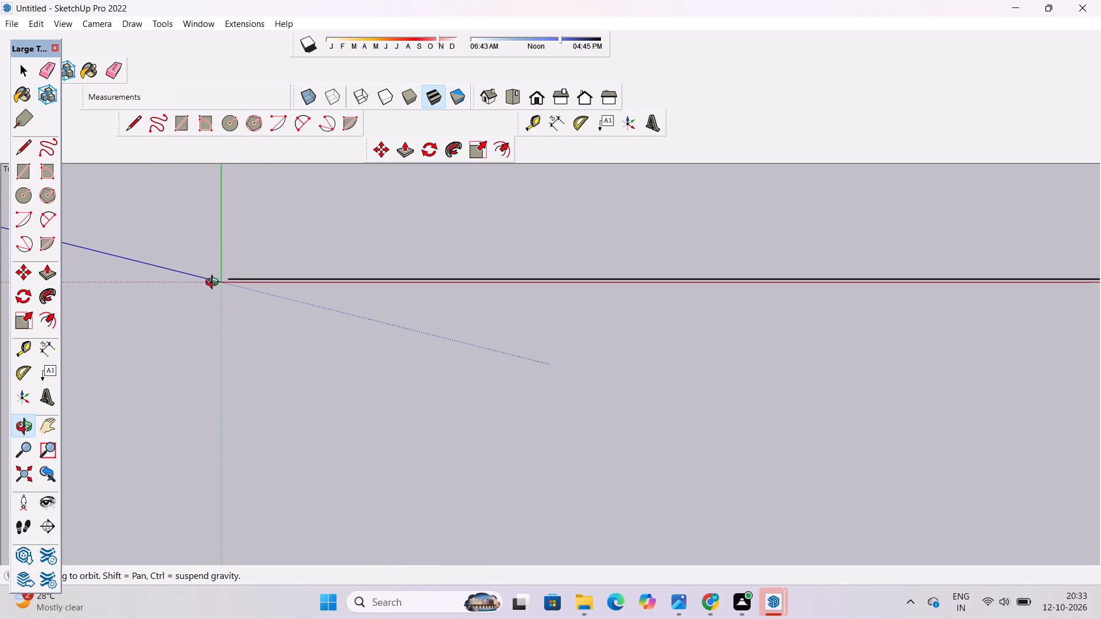
pyautogui.press('l')
pyautogui.scroll(2, 221, 274)
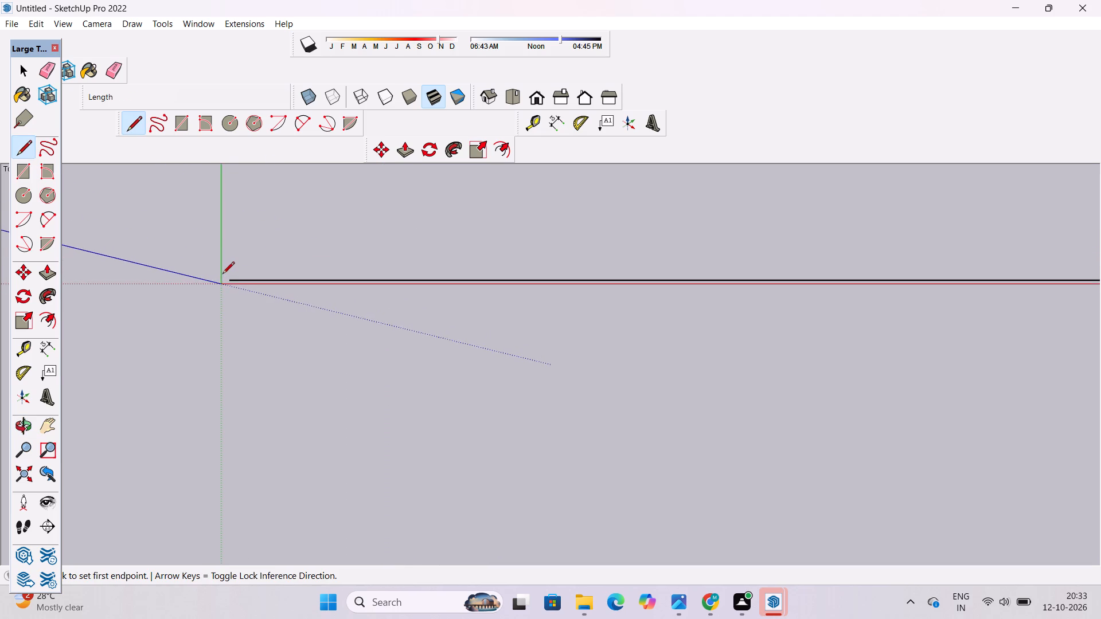
pyautogui.scroll(8, 222, 276)
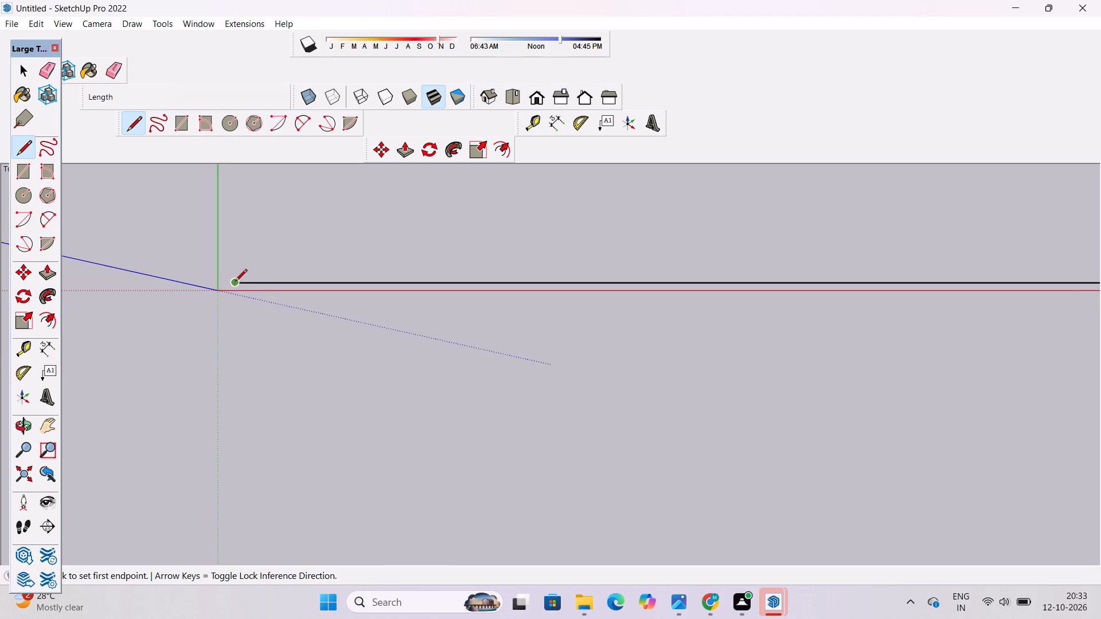
pyautogui.click(235, 282)
pyautogui.scroll(1, 242, 222)
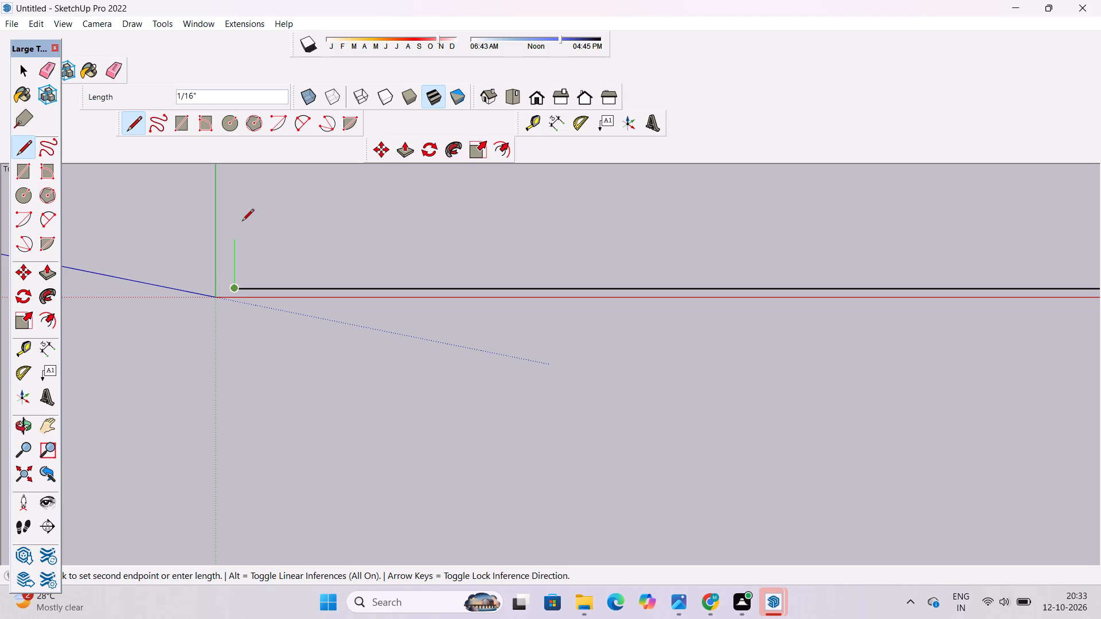
pyautogui.scroll(-4, 243, 227)
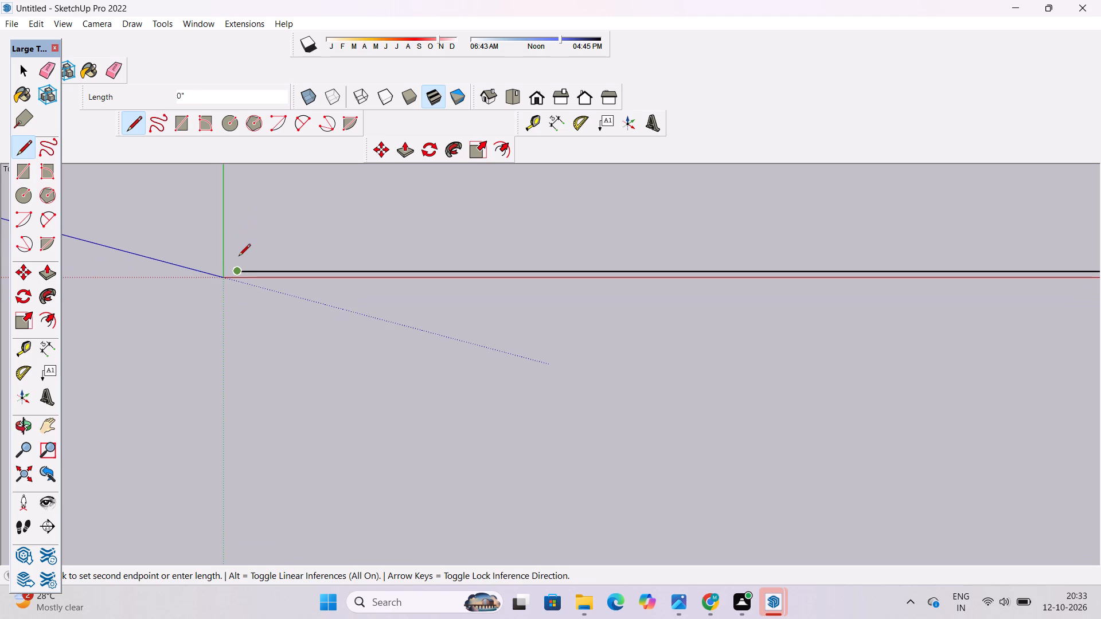
pyautogui.scroll(-2, 239, 257)
pyautogui.scroll(11, 265, 203)
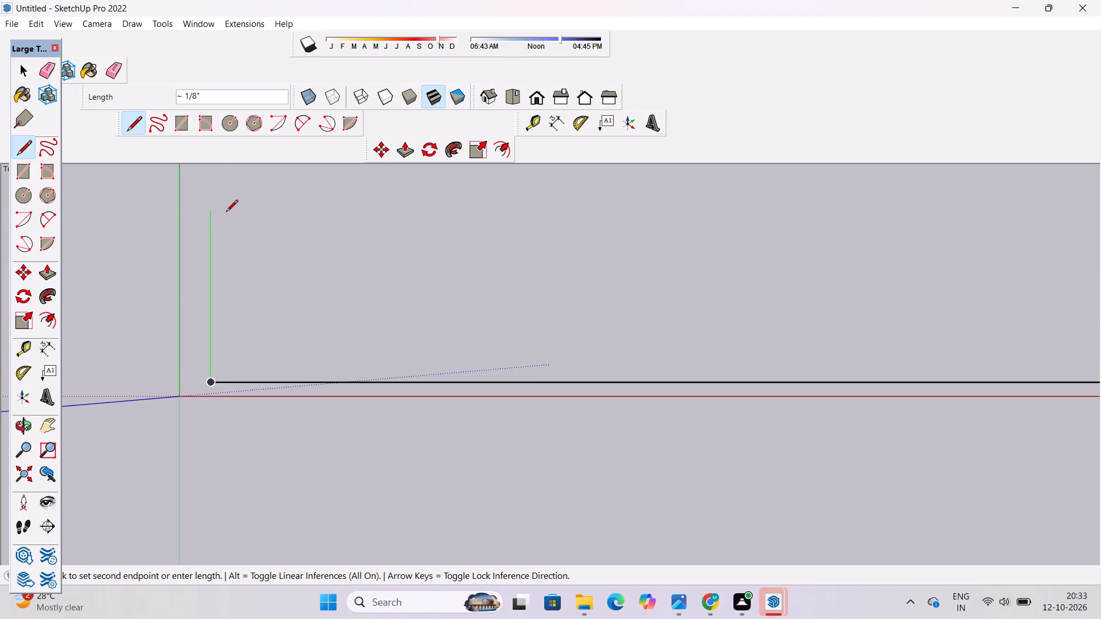
pyautogui.write("40'")
pyautogui.press('Return')
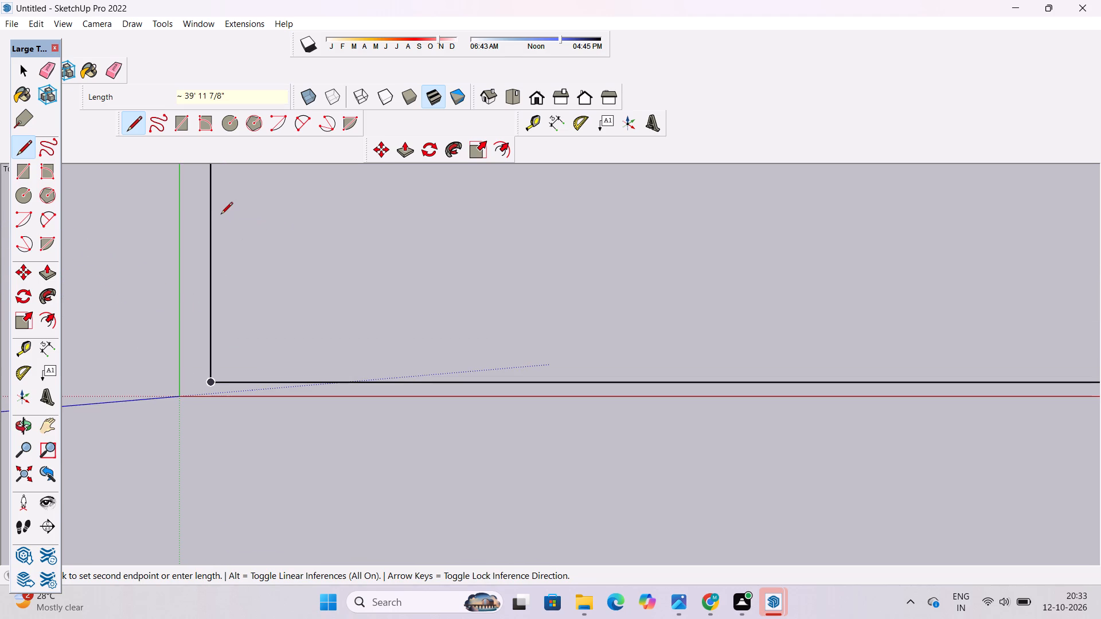
# Inspect the 40' line along its length, from the corner near the origin toward its far end.
pyautogui.press('o')
pyautogui.scroll(-18, 221, 229)
pyautogui.keyDown('shift'); pyautogui.moveTo(579, 354); pyautogui.dragTo(210, 419); pyautogui.keyUp('shift')
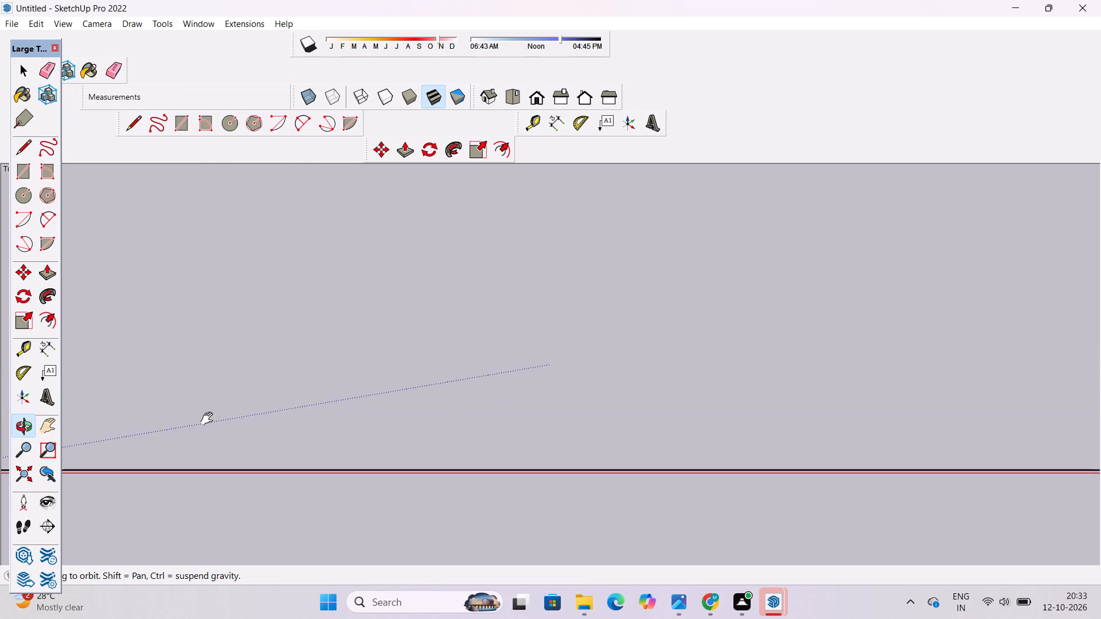
pyautogui.keyDown('shift'); pyautogui.scroll(-20, 211, 411); pyautogui.keyUp('shift')
pyautogui.keyDown('shift'); pyautogui.scroll(-3, 211, 411); pyautogui.keyUp('shift')
pyautogui.scroll(-8, 362, 372)
pyautogui.keyDown('shift'); pyautogui.moveTo(439, 356); pyautogui.dragTo(379, 485); pyautogui.keyUp('shift')
pyautogui.scroll(-11, 353, 438)
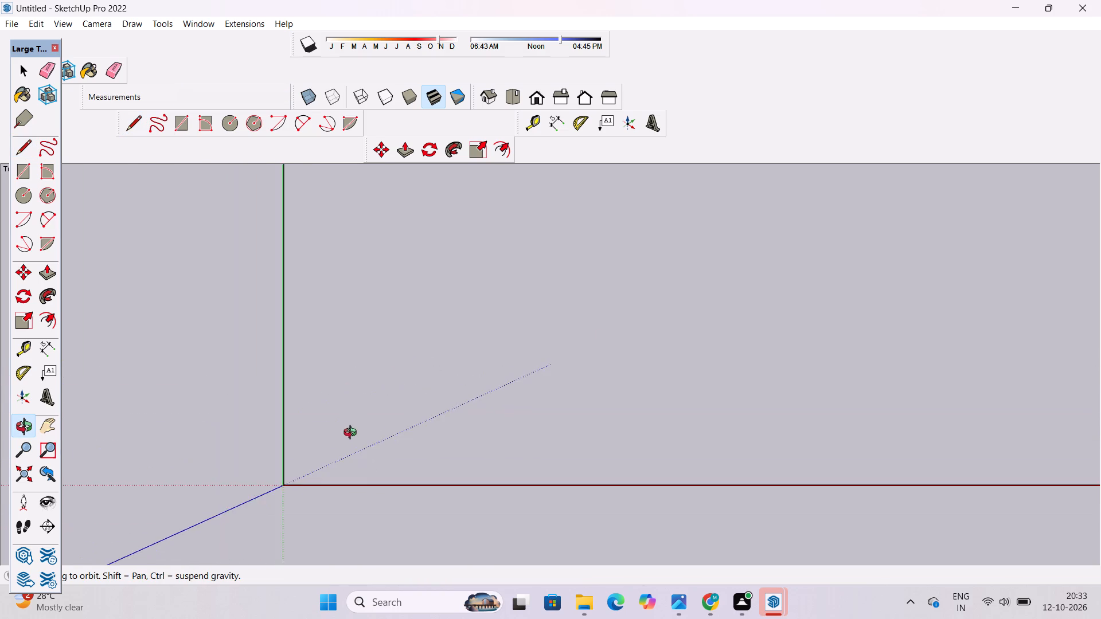
pyautogui.scroll(-5, 353, 434)
pyautogui.keyDown('shift'); pyautogui.moveTo(387, 403); pyautogui.dragTo(337, 598); pyautogui.keyUp('shift')
pyautogui.scroll(-14, 358, 497)
pyautogui.keyDown('shift'); pyautogui.moveTo(424, 436); pyautogui.dragTo(399, 526); pyautogui.keyUp('shift')
pyautogui.scroll(-15, 371, 472)
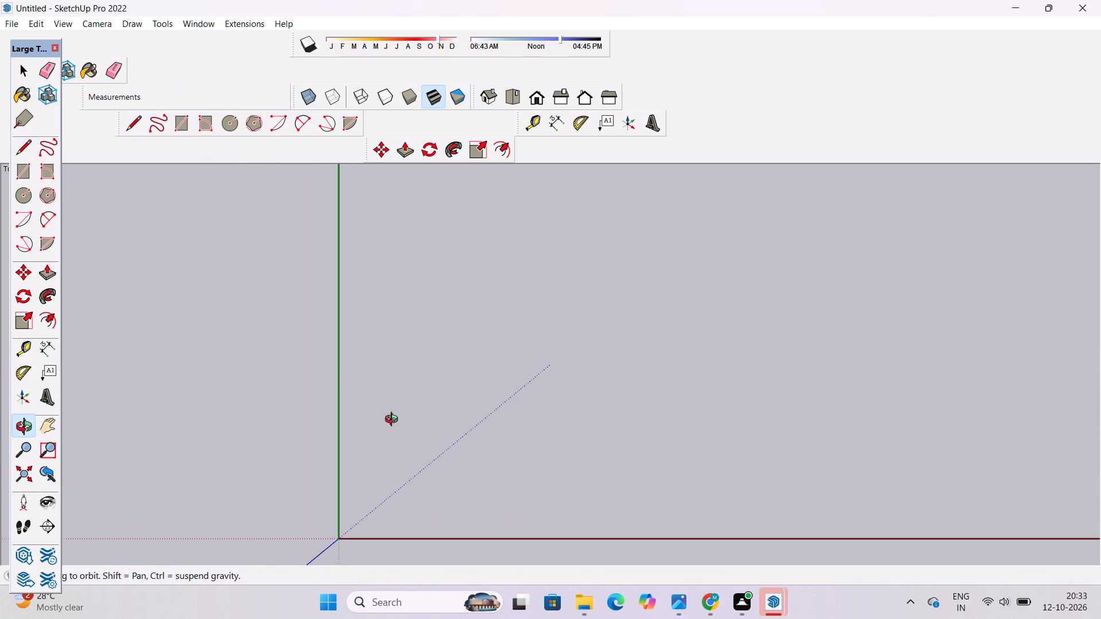
pyautogui.keyDown('shift'); pyautogui.moveTo(417, 394); pyautogui.dragTo(321, 455); pyautogui.keyUp('shift')
pyautogui.scroll(-8, 321, 446)
pyautogui.keyDown('shift'); pyautogui.moveTo(384, 378); pyautogui.dragTo(323, 504); pyautogui.keyUp('shift')
pyautogui.scroll(-7, 325, 476)
pyautogui.moveTo(324, 519); pyautogui.dragTo(307, 432)
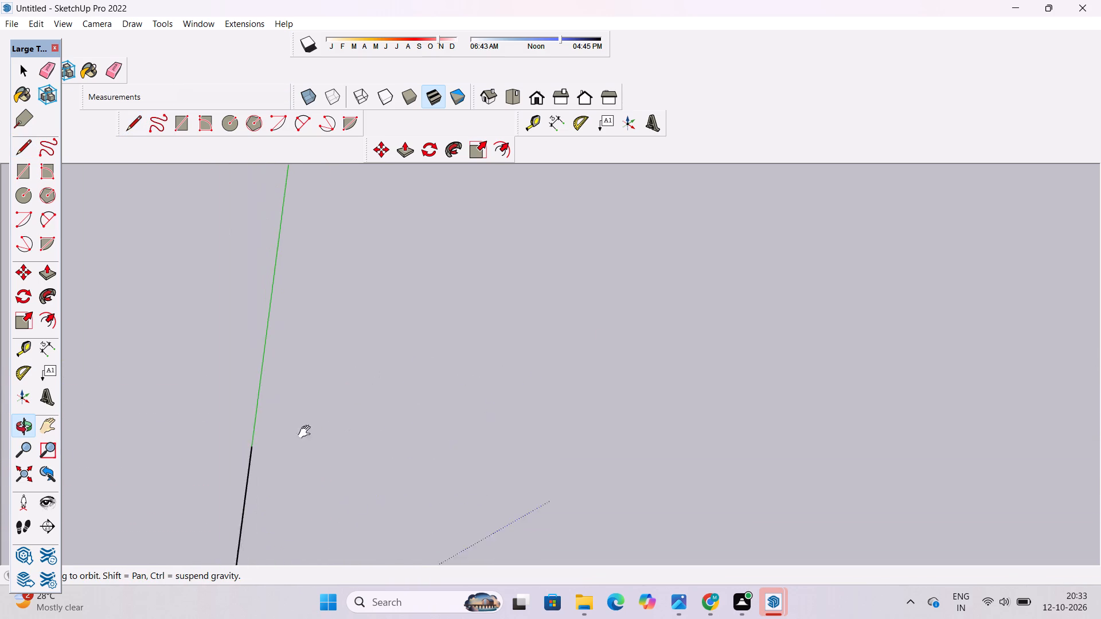
pyautogui.moveTo(307, 432); pyautogui.dragTo(302, 398)
pyautogui.scroll(-1, 302, 398)
# In the standard top view, extend the 50' line by 10' along the red direction from its far endpoint.
pyautogui.click(513, 101)
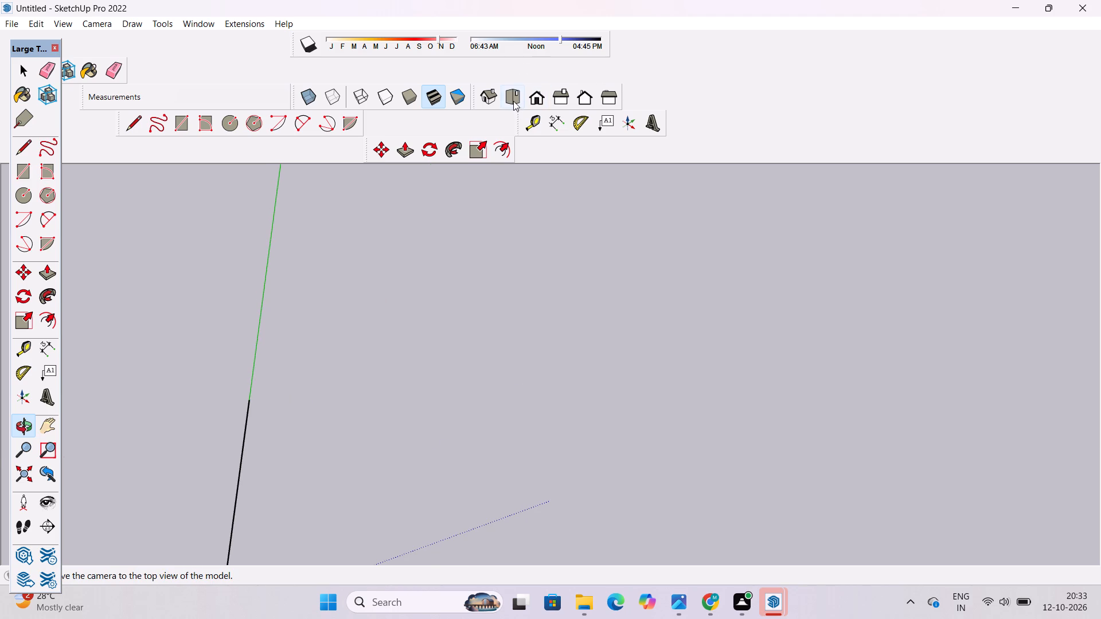
pyautogui.scroll(-3, 470, 198)
pyautogui.keyDown('shift'); pyautogui.moveTo(552, 319); pyautogui.dragTo(478, 328); pyautogui.keyUp('shift')
pyautogui.keyDown('shift'); pyautogui.scroll(2, 467, 377); pyautogui.keyUp('shift')
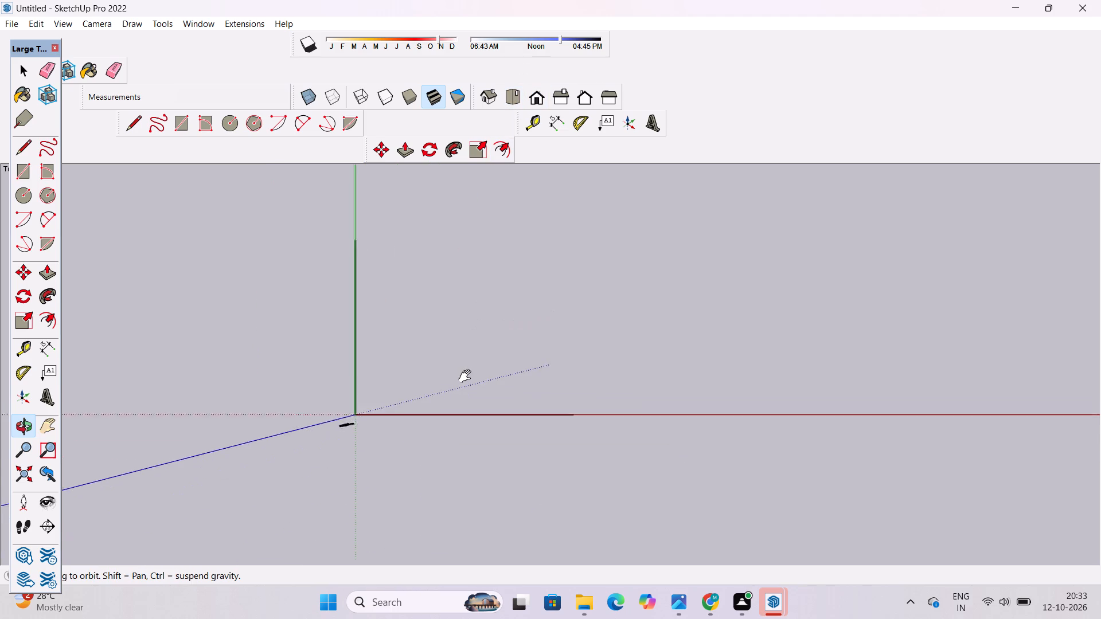
pyautogui.keyDown('shift'); pyautogui.scroll(1, 467, 377); pyautogui.keyUp('shift')
pyautogui.keyDown('shift'); pyautogui.moveTo(467, 376); pyautogui.dragTo(452, 367); pyautogui.keyUp('shift')
pyautogui.keyDown('shift'); pyautogui.scroll(2, 452, 367); pyautogui.keyUp('shift')
pyautogui.keyDown('shift'); pyautogui.moveTo(428, 362); pyautogui.dragTo(389, 362); pyautogui.keyUp('shift')
pyautogui.keyDown('shift'); pyautogui.moveTo(501, 398); pyautogui.dragTo(401, 334); pyautogui.keyUp('shift')
pyautogui.keyDown('shift'); pyautogui.moveTo(467, 373); pyautogui.dragTo(465, 351); pyautogui.keyUp('shift')
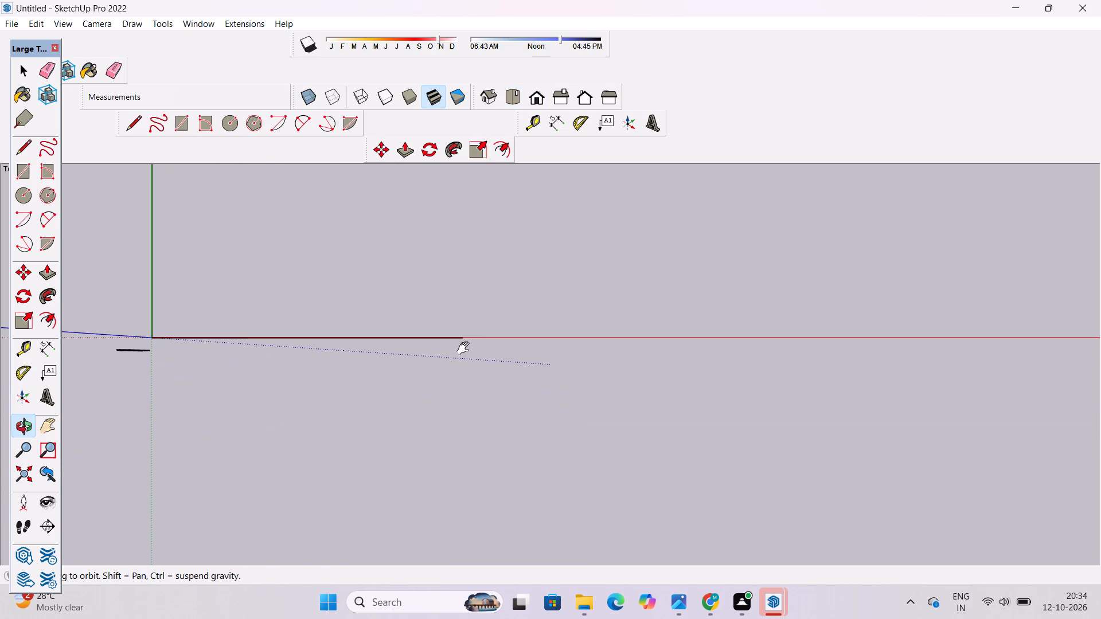
pyautogui.keyDown('shift'); pyautogui.scroll(16, 467, 347); pyautogui.keyUp('shift')
pyautogui.keyDown('shift'); pyautogui.moveTo(464, 324); pyautogui.dragTo(464, 348); pyautogui.keyUp('shift')
pyautogui.keyDown('shift'); pyautogui.scroll(12, 446, 335); pyautogui.keyUp('shift')
pyautogui.keyDown('shift'); pyautogui.moveTo(445, 335); pyautogui.dragTo(381, 312); pyautogui.keyUp('shift')
pyautogui.press('l')
pyautogui.press('space')
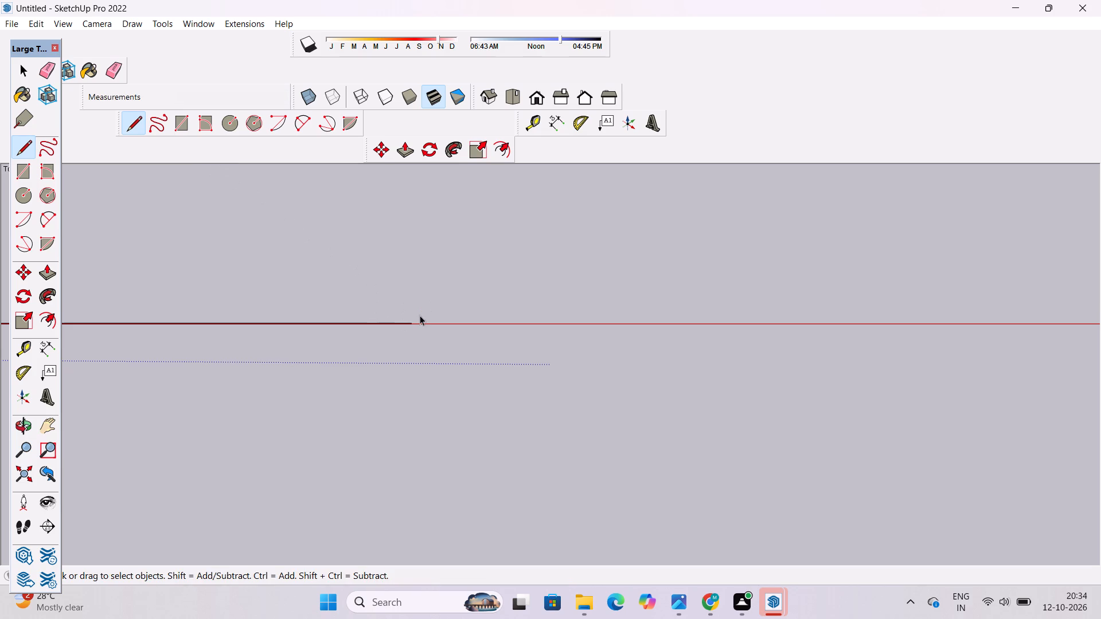
pyautogui.write('l')
pyautogui.scroll(11, 394, 343)
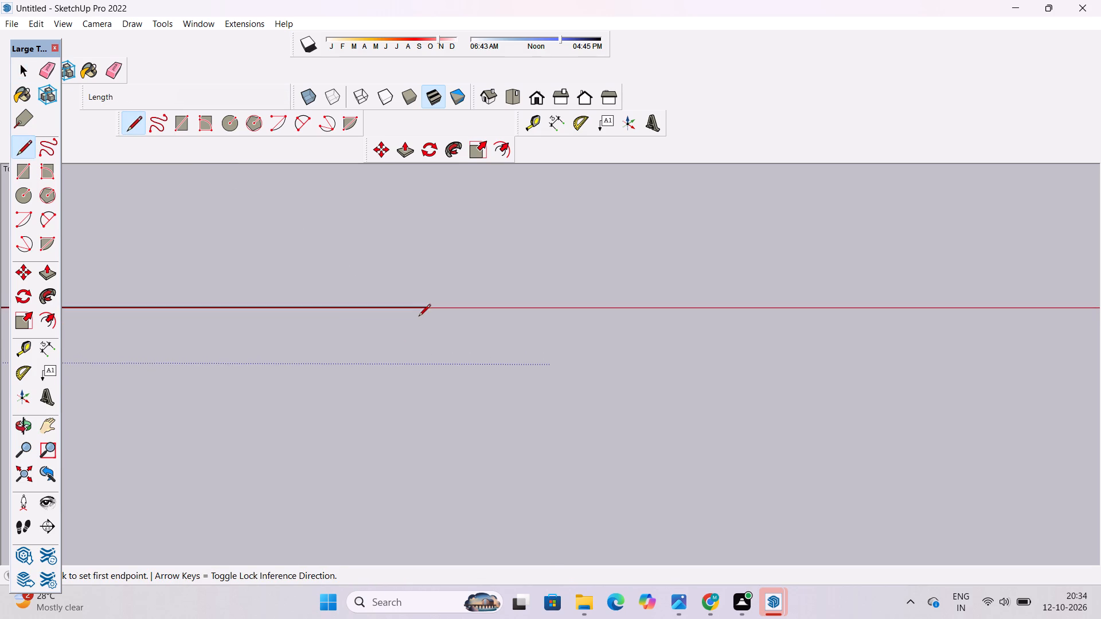
pyautogui.scroll(13, 419, 317)
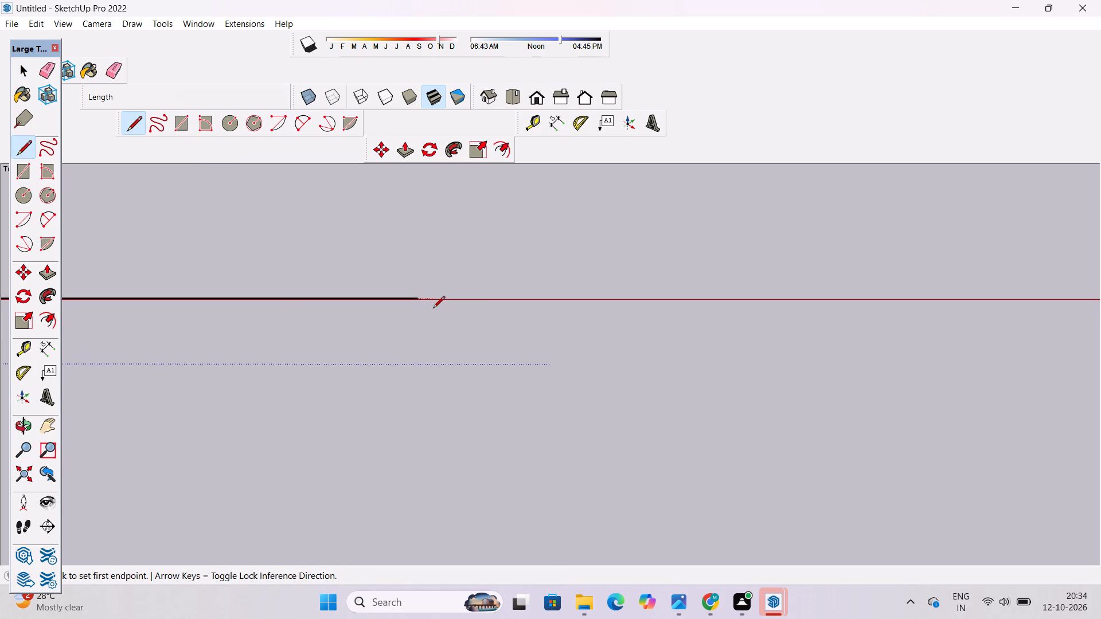
pyautogui.scroll(17, 417, 305)
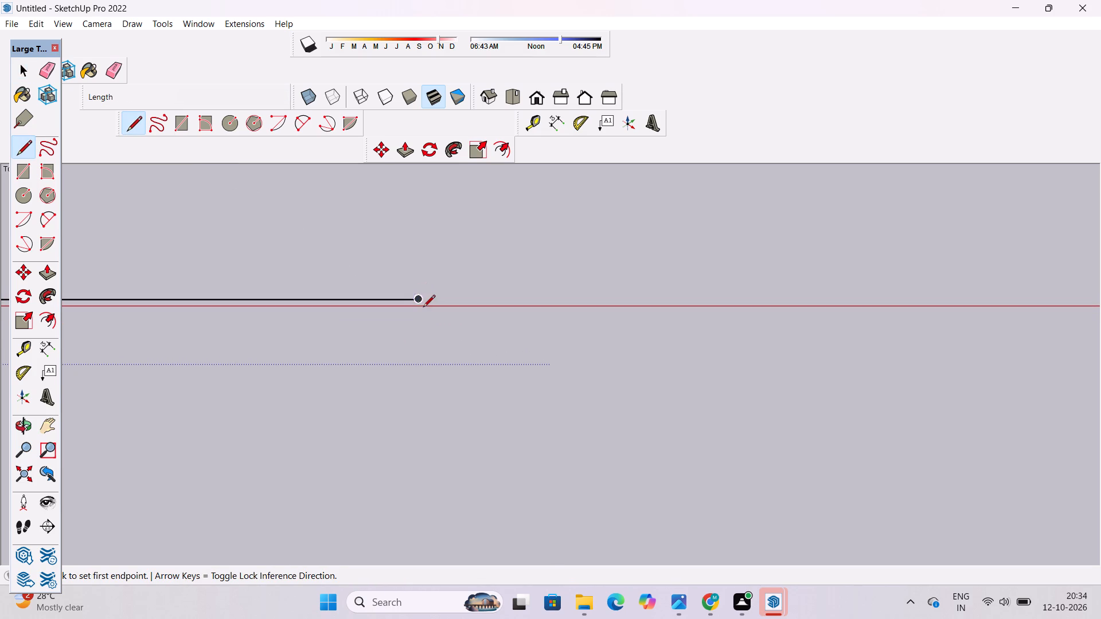
pyautogui.click(417, 299)
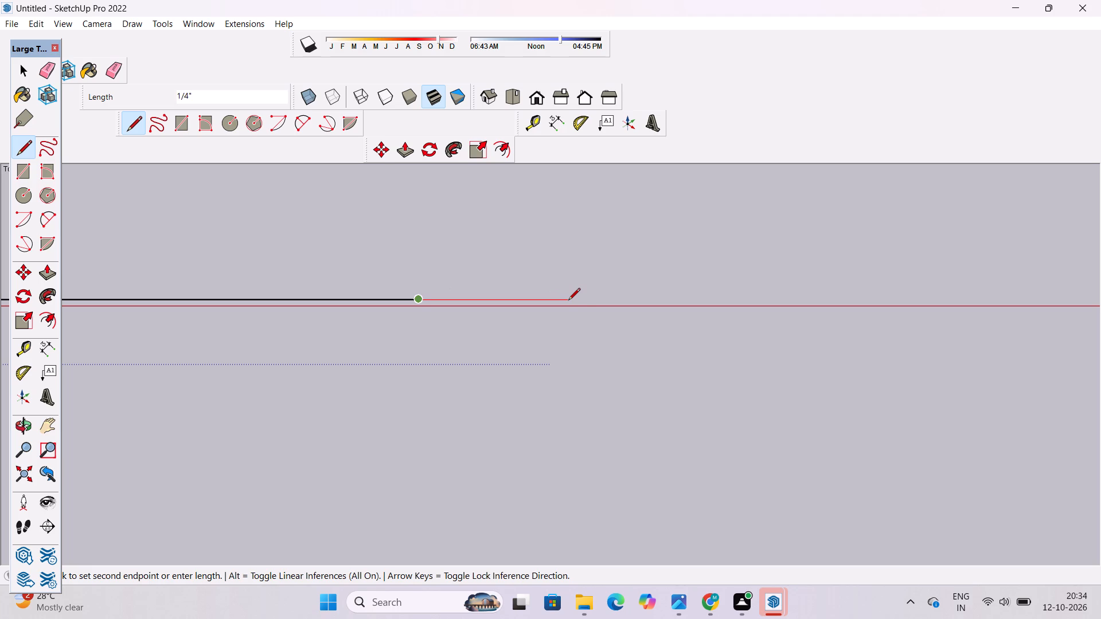
pyautogui.write("10'")
pyautogui.press('Return')
pyautogui.press('space')
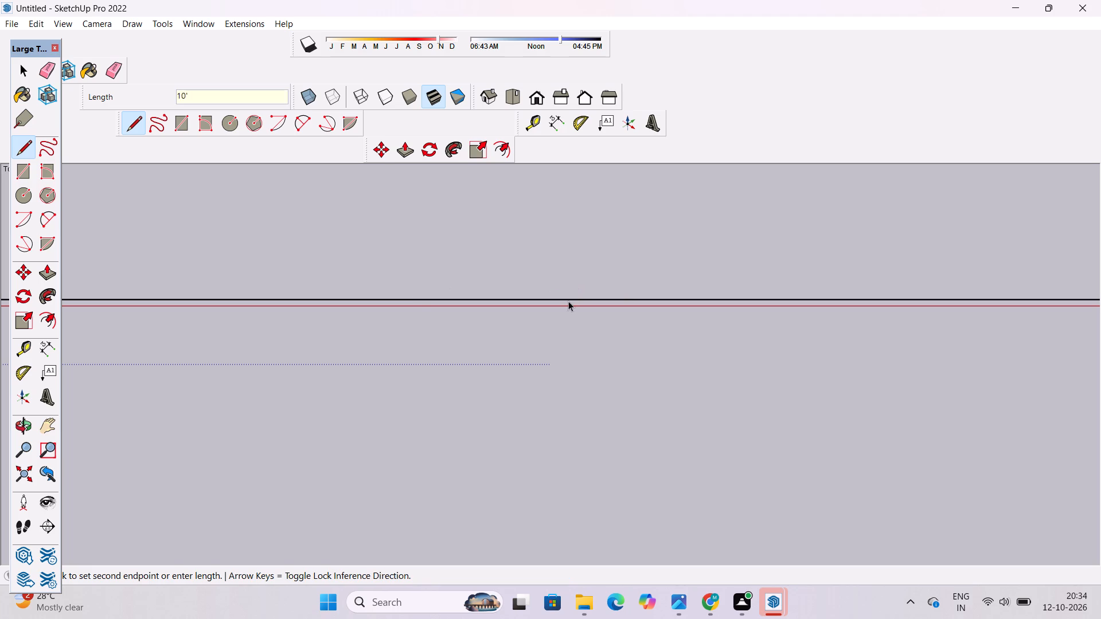
# Examine the extended base line from its new far end back to the corner at the origin.
pyautogui.write('o')
pyautogui.scroll(-20, 568, 301)
pyautogui.scroll(-10, 568, 301)
pyautogui.scroll(1, 566, 312)
pyautogui.scroll(-8, 566, 312)
pyautogui.keyDown('shift'); pyautogui.moveTo(1005, 265); pyautogui.dragTo(543, 325); pyautogui.keyUp('shift')
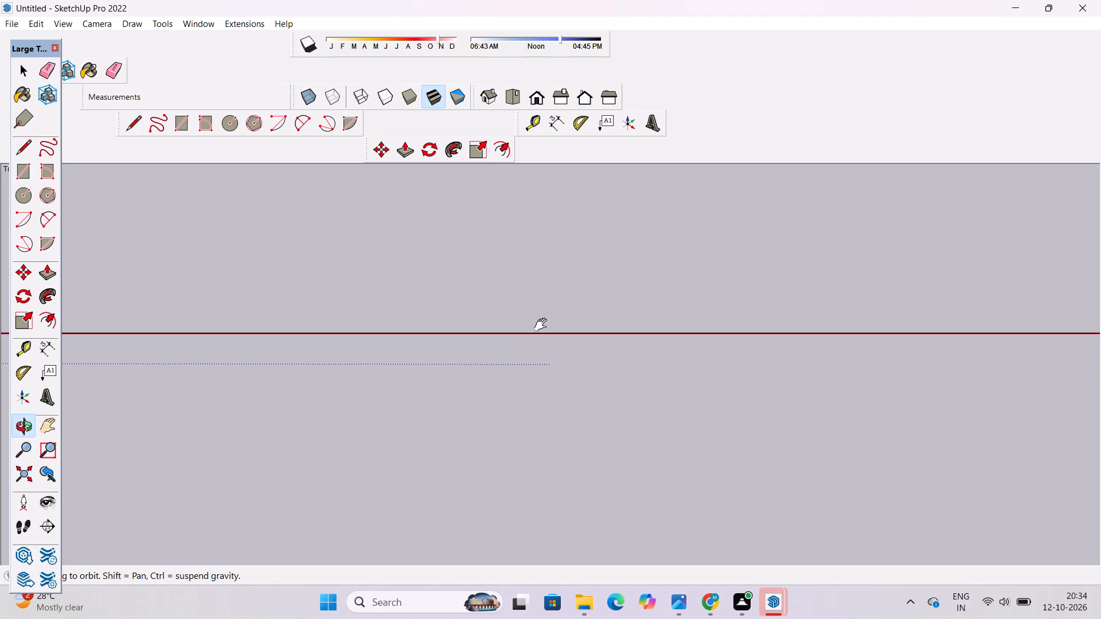
pyautogui.keyDown('shift'); pyautogui.moveTo(543, 325); pyautogui.dragTo(519, 328); pyautogui.keyUp('shift')
pyautogui.scroll(-20, 519, 328)
pyautogui.scroll(-15, 519, 328)
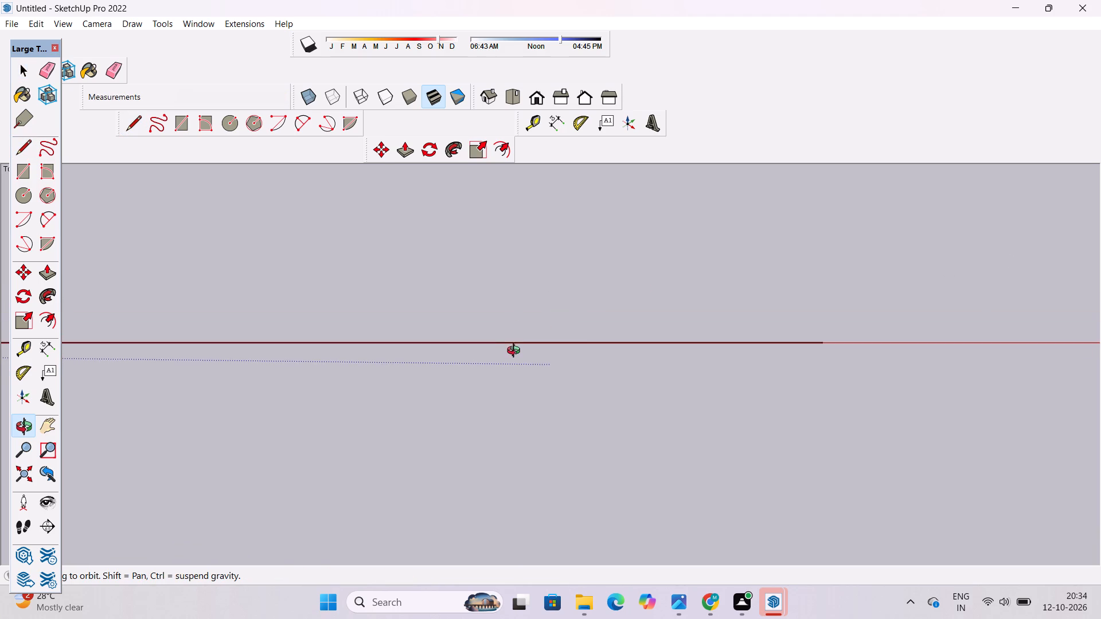
pyautogui.scroll(-7, 516, 352)
pyautogui.keyDown('shift'); pyautogui.moveTo(685, 322); pyautogui.dragTo(451, 346); pyautogui.keyUp('shift')
pyautogui.scroll(-7, 476, 322)
pyautogui.scroll(4, 425, 343)
pyautogui.keyDown('shift'); pyautogui.moveTo(428, 344); pyautogui.dragTo(629, 363); pyautogui.keyUp('shift')
pyautogui.scroll(-13, 612, 348)
pyautogui.keyDown('shift'); pyautogui.moveTo(611, 350); pyautogui.dragTo(513, 396); pyautogui.keyUp('shift')
pyautogui.keyDown('shift'); pyautogui.scroll(5, 506, 416); pyautogui.keyUp('shift')
pyautogui.keyDown('shift'); pyautogui.moveTo(505, 414); pyautogui.dragTo(504, 448); pyautogui.keyUp('shift')
pyautogui.keyDown('shift'); pyautogui.scroll(-5, 522, 420); pyautogui.keyUp('shift')
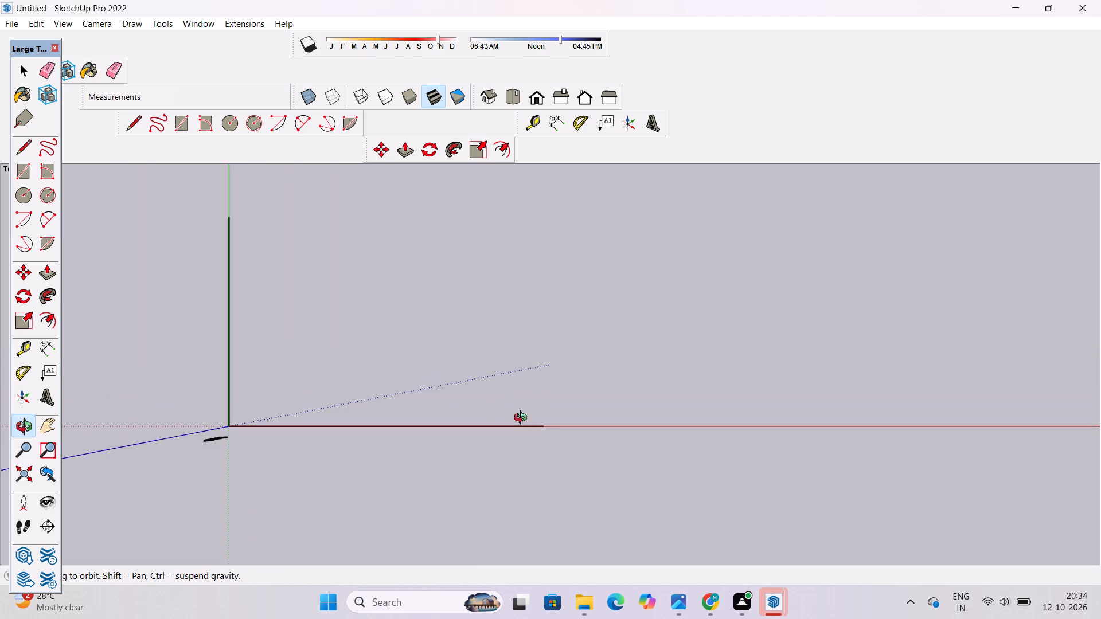
# Draw a 40' line along the green direction from the far end of the extended base line.
pyautogui.keyDown('shift'); pyautogui.moveTo(386, 354); pyautogui.dragTo(457, 437); pyautogui.keyUp('shift')
pyautogui.keyDown('shift'); pyautogui.scroll(5, 361, 327); pyautogui.keyUp('shift')
pyautogui.keyDown('shift'); pyautogui.moveTo(333, 340); pyautogui.dragTo(370, 312); pyautogui.keyUp('shift')
pyautogui.keyDown('shift'); pyautogui.scroll(-7, 371, 309); pyautogui.keyUp('shift')
pyautogui.keyDown('shift'); pyautogui.moveTo(564, 410); pyautogui.dragTo(407, 365); pyautogui.keyUp('shift')
pyautogui.press('l')
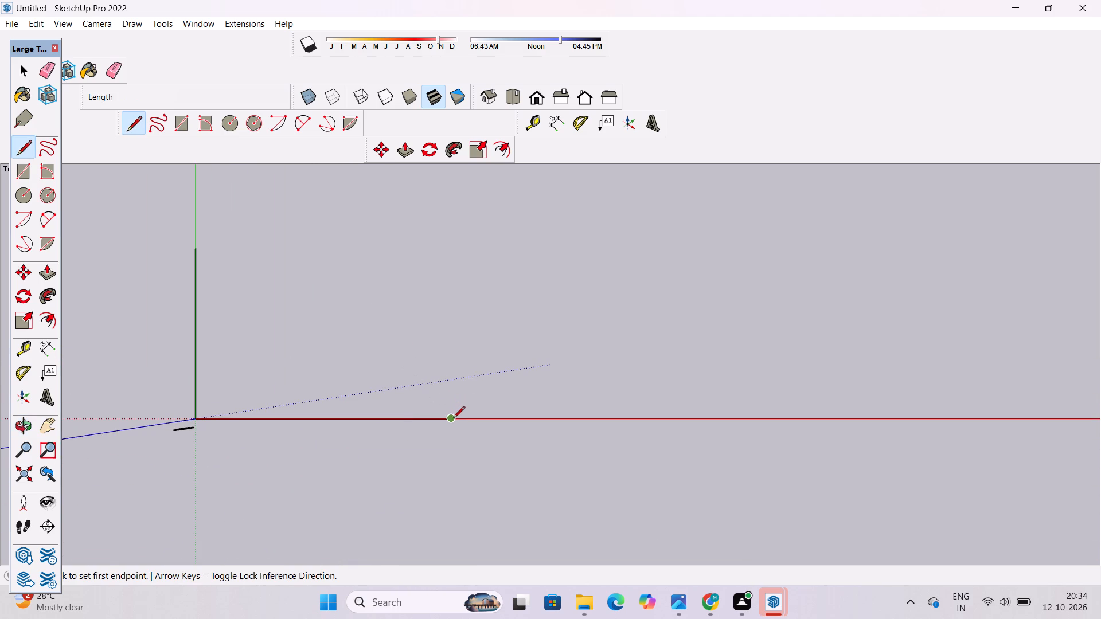
pyautogui.scroll(13, 454, 420)
pyautogui.scroll(20, 455, 398)
pyautogui.scroll(1, 455, 398)
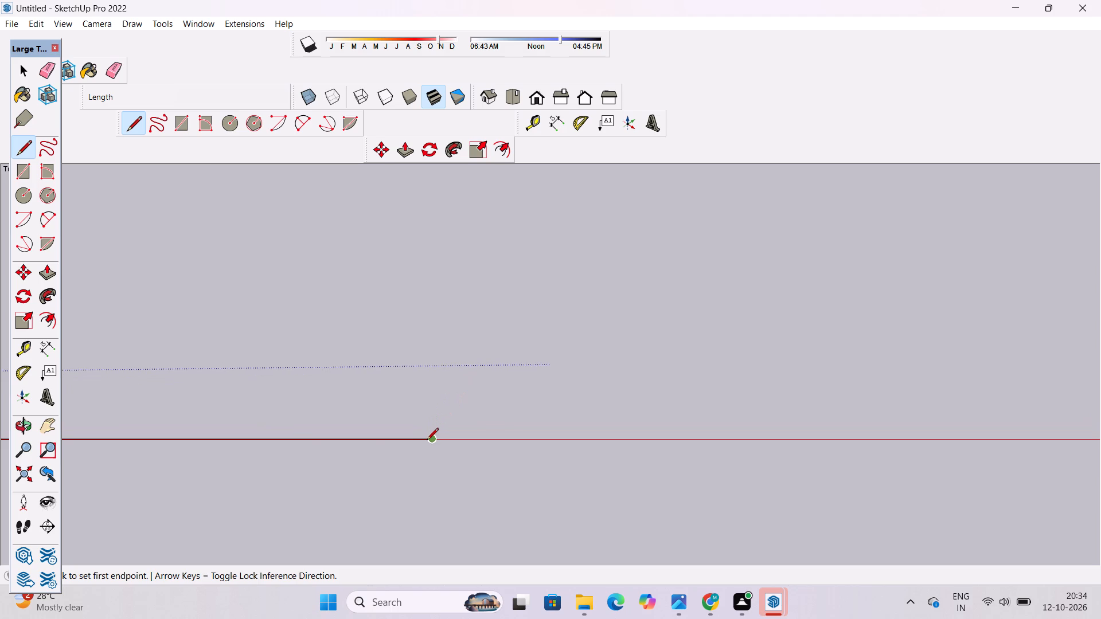
pyautogui.scroll(4, 427, 441)
pyautogui.click(432, 440)
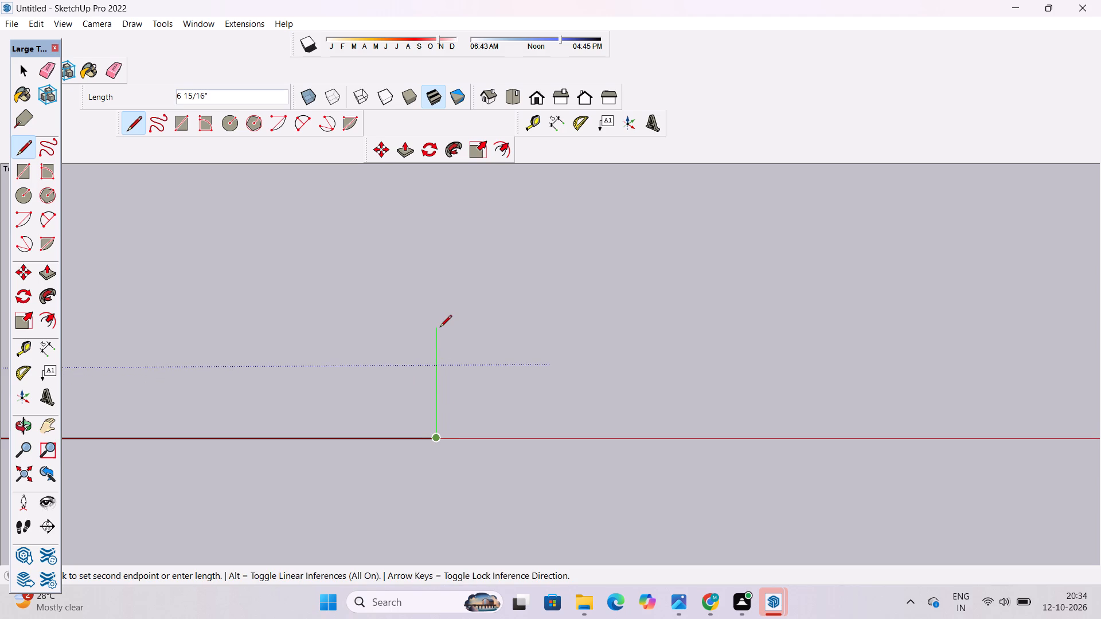
pyautogui.write("40'")
pyautogui.press('Return')
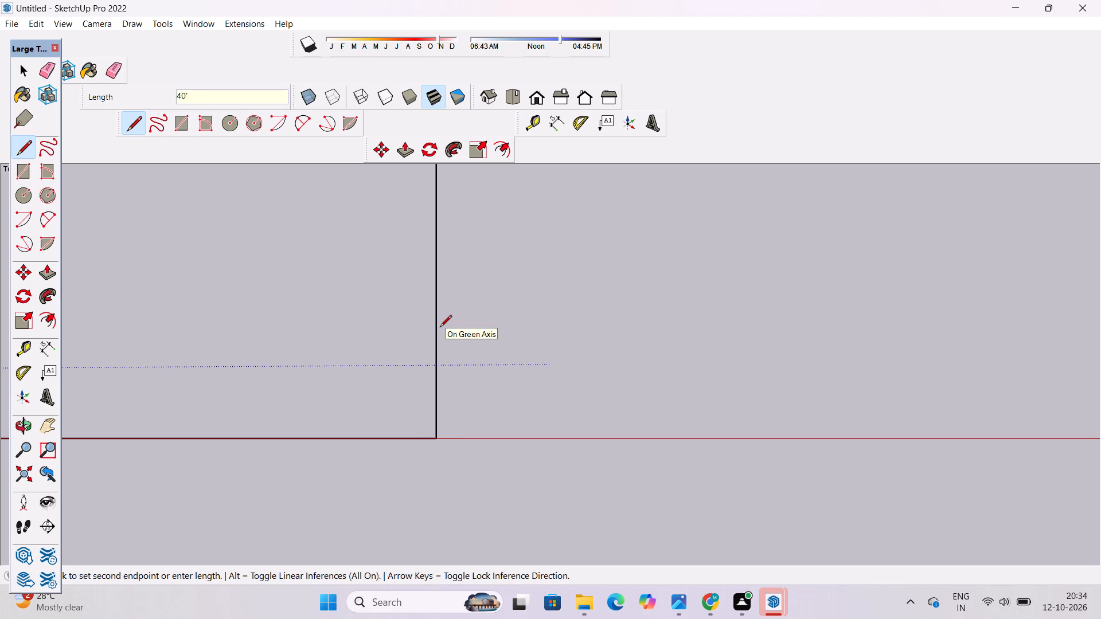
# Close the rectangle with a 60' line joining the top ends of the two 40' sides.
pyautogui.scroll(-20, 459, 373)
pyautogui.scroll(-16, 459, 373)
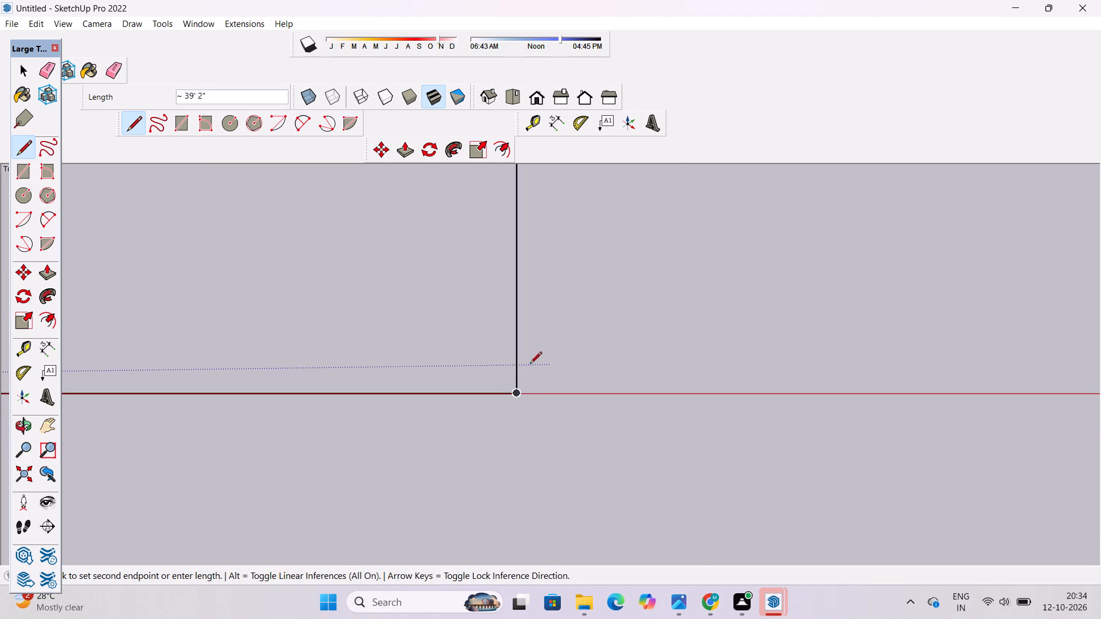
pyautogui.scroll(-20, 530, 365)
pyautogui.scroll(-5, 530, 365)
pyautogui.scroll(4, 518, 308)
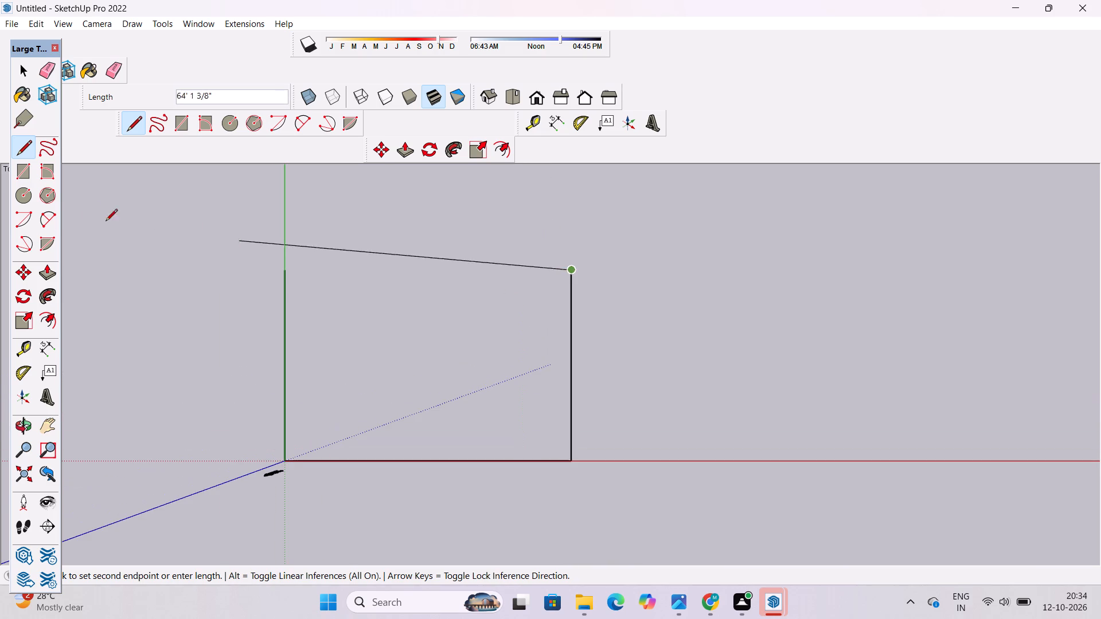
pyautogui.click(287, 269)
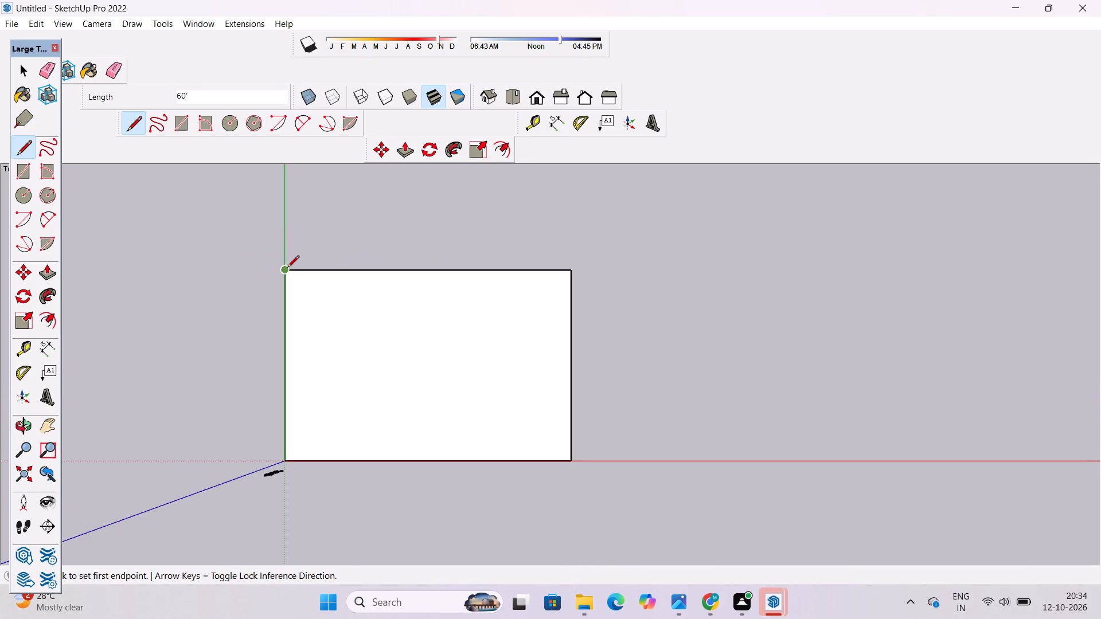
pyautogui.press('space')
# Examine the closed rectangular face from tilted angles, especially around its corner near the origin.
pyautogui.press('o')
pyautogui.scroll(-3, 291, 261)
pyautogui.moveTo(312, 343); pyautogui.dragTo(328, 303)
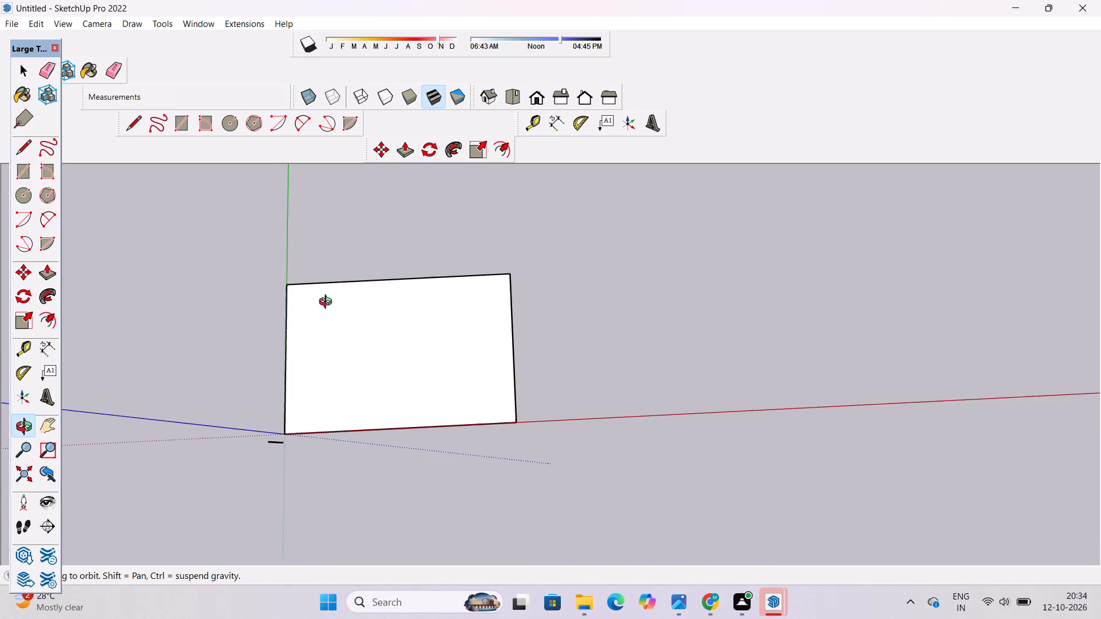
pyautogui.moveTo(328, 303); pyautogui.dragTo(329, 303)
pyautogui.scroll(5, 359, 428)
pyautogui.moveTo(368, 479); pyautogui.dragTo(317, 453)
pyautogui.scroll(6, 302, 411)
pyautogui.moveTo(306, 412); pyautogui.dragTo(307, 459)
pyautogui.keyDown('shift'); pyautogui.scroll(-6, 294, 430); pyautogui.keyUp('shift')
pyautogui.keyDown('shift'); pyautogui.moveTo(307, 409); pyautogui.dragTo(307, 413); pyautogui.keyUp('shift')
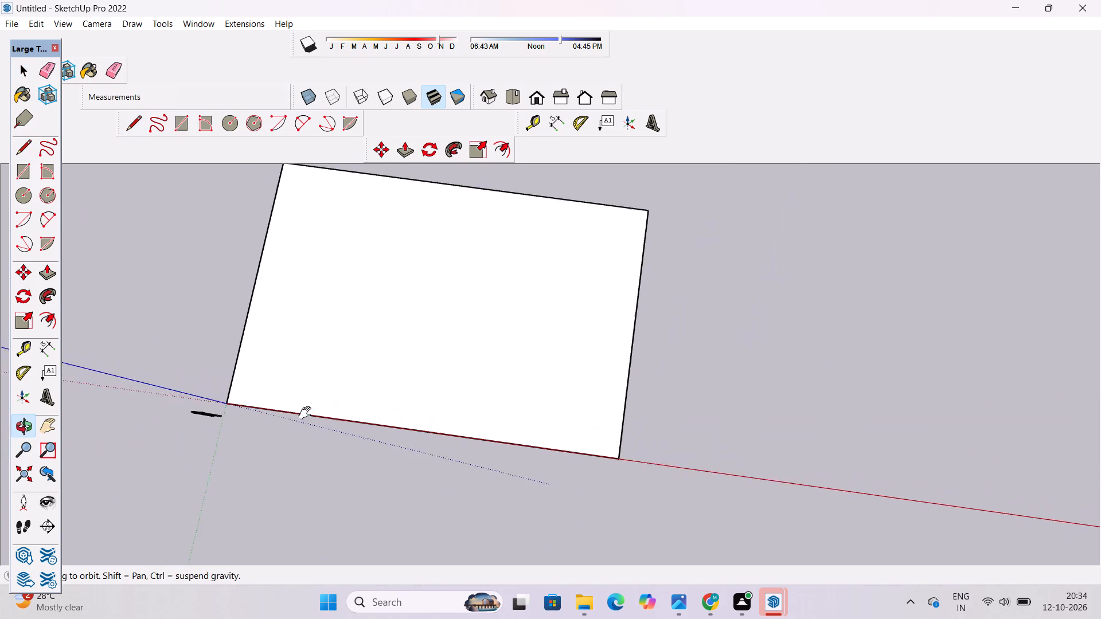
pyautogui.keyDown('shift'); pyautogui.moveTo(307, 413); pyautogui.dragTo(303, 429); pyautogui.keyUp('shift')
pyautogui.moveTo(306, 427); pyautogui.dragTo(329, 399)
pyautogui.scroll(4, 321, 405)
pyautogui.keyDown('shift'); pyautogui.moveTo(327, 413); pyautogui.dragTo(325, 429); pyautogui.keyUp('shift')
pyautogui.moveTo(325, 429); pyautogui.dragTo(331, 416)
# Move the whole rectangle, face and edges, about 49' 8" along the red axis away from the origin.
pyautogui.press('space')
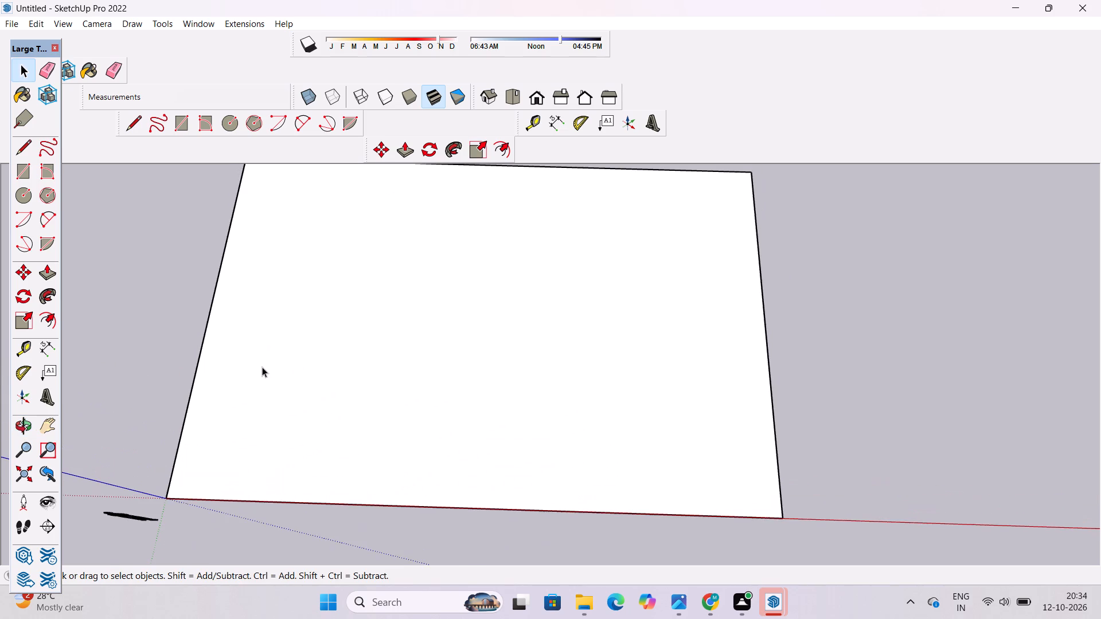
pyautogui.scroll(-5, 262, 367)
pyautogui.tripleClick(307, 365)
pyautogui.click(307, 365)
pyautogui.press('m')
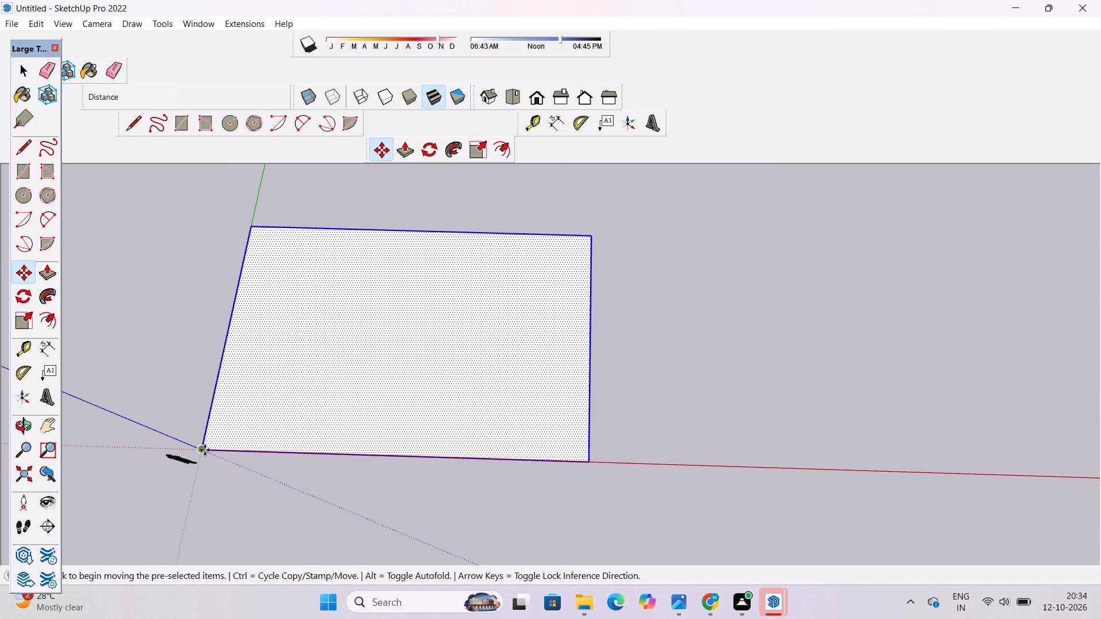
pyautogui.click(203, 450)
pyautogui.scroll(-5, 313, 443)
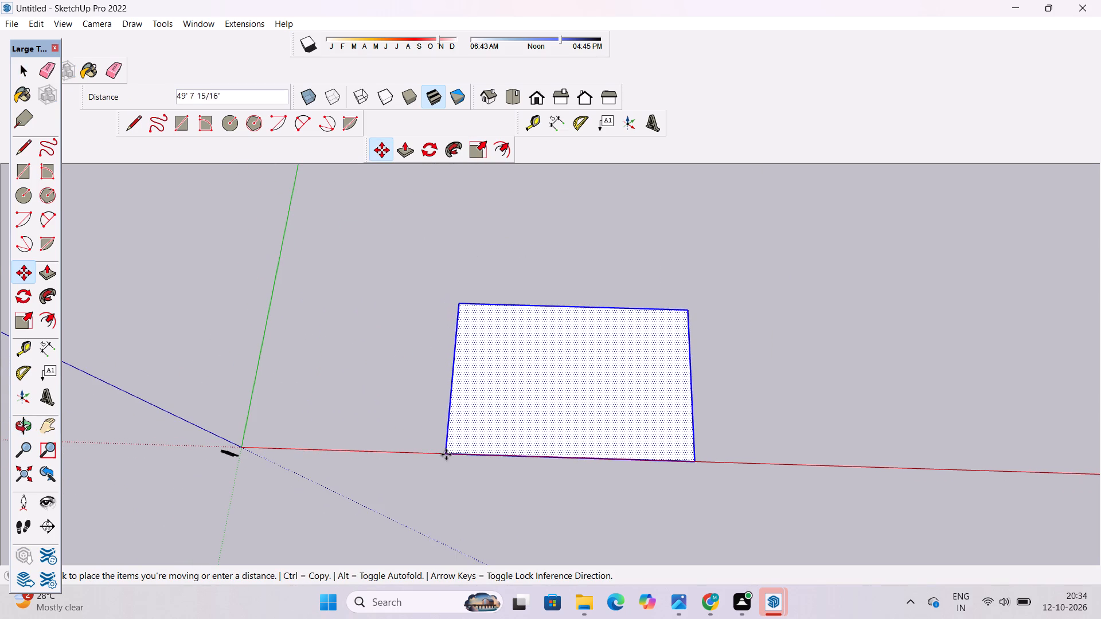
pyautogui.click(447, 456)
pyautogui.press('space')
pyautogui.click(396, 409)
# Examine the moved rectangle and its position relative to the origin from several angles.
pyautogui.press('o')
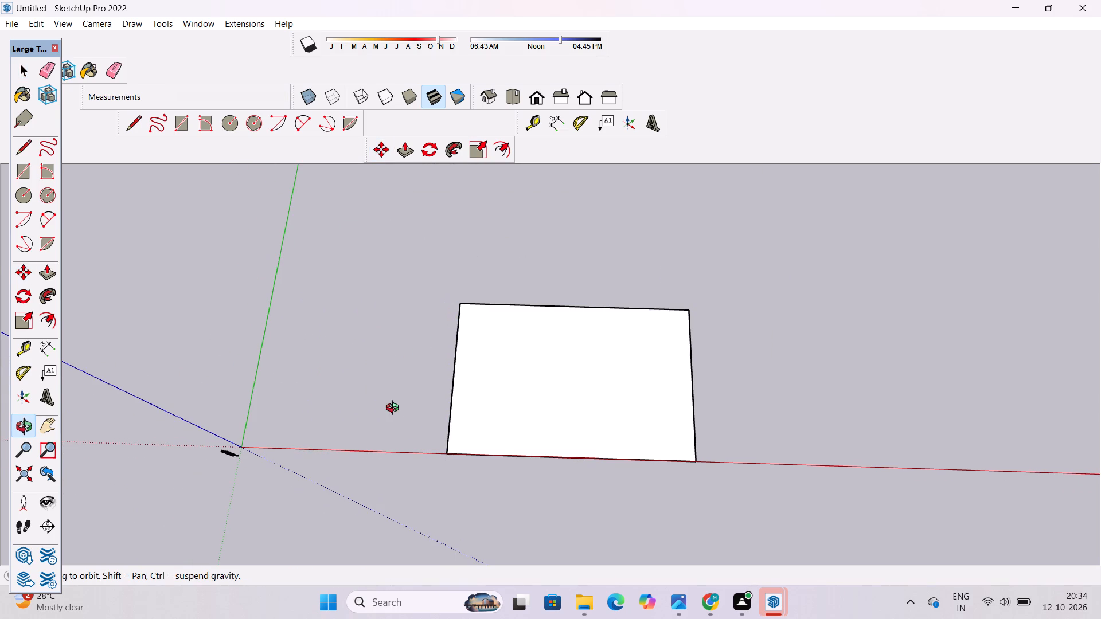
pyautogui.scroll(4, 482, 438)
pyautogui.keyDown('shift'); pyautogui.moveTo(795, 396); pyautogui.dragTo(603, 383); pyautogui.keyUp('shift')
pyautogui.scroll(-12, 602, 383)
pyautogui.moveTo(606, 373); pyautogui.dragTo(622, 476)
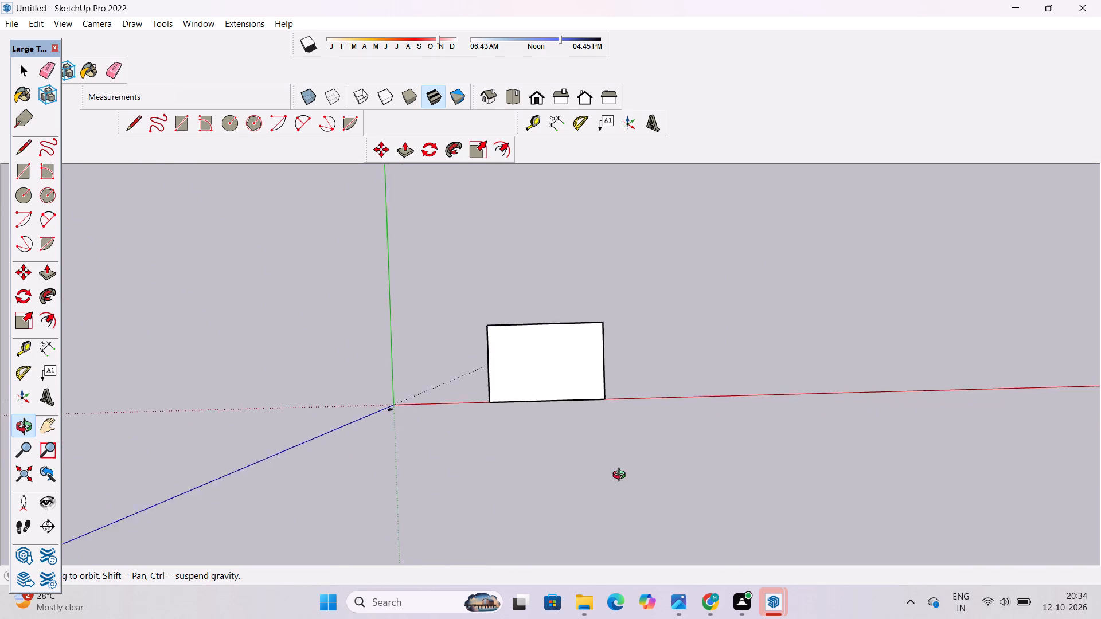
pyautogui.moveTo(622, 476); pyautogui.dragTo(608, 278)
pyautogui.scroll(5, 599, 363)
pyautogui.scroll(-4, 578, 389)
pyautogui.keyDown('shift'); pyautogui.moveTo(577, 390); pyautogui.dragTo(534, 398); pyautogui.keyUp('shift')
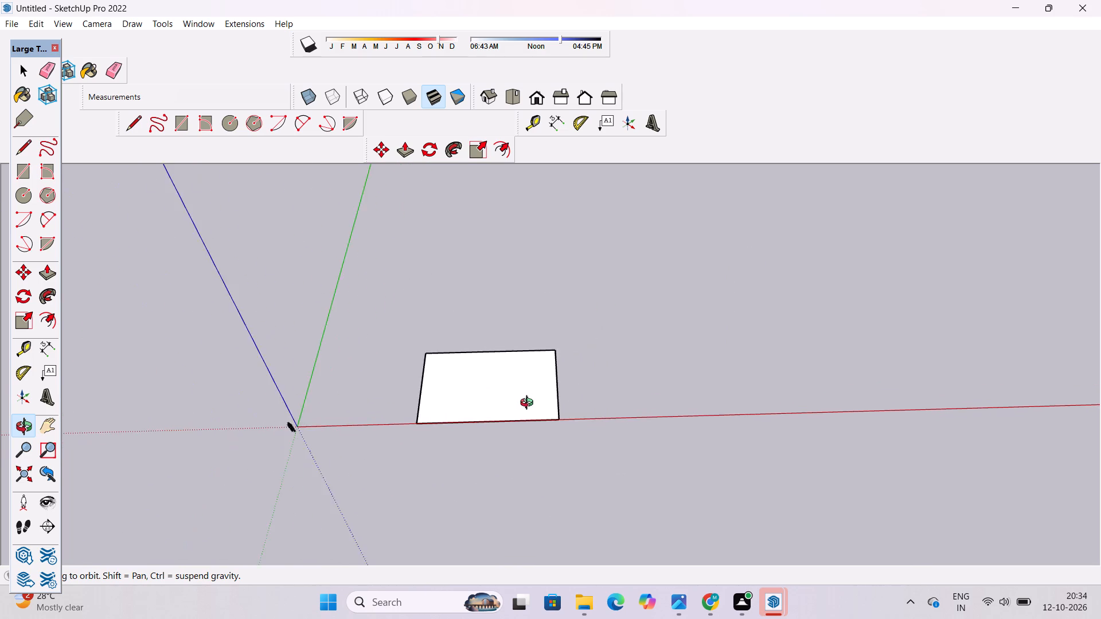
pyautogui.scroll(3, 518, 410)
pyautogui.moveTo(516, 410); pyautogui.dragTo(472, 410)
pyautogui.scroll(4, 470, 406)
pyautogui.moveTo(556, 406); pyautogui.dragTo(558, 473)
pyautogui.moveTo(482, 460); pyautogui.dragTo(479, 360)
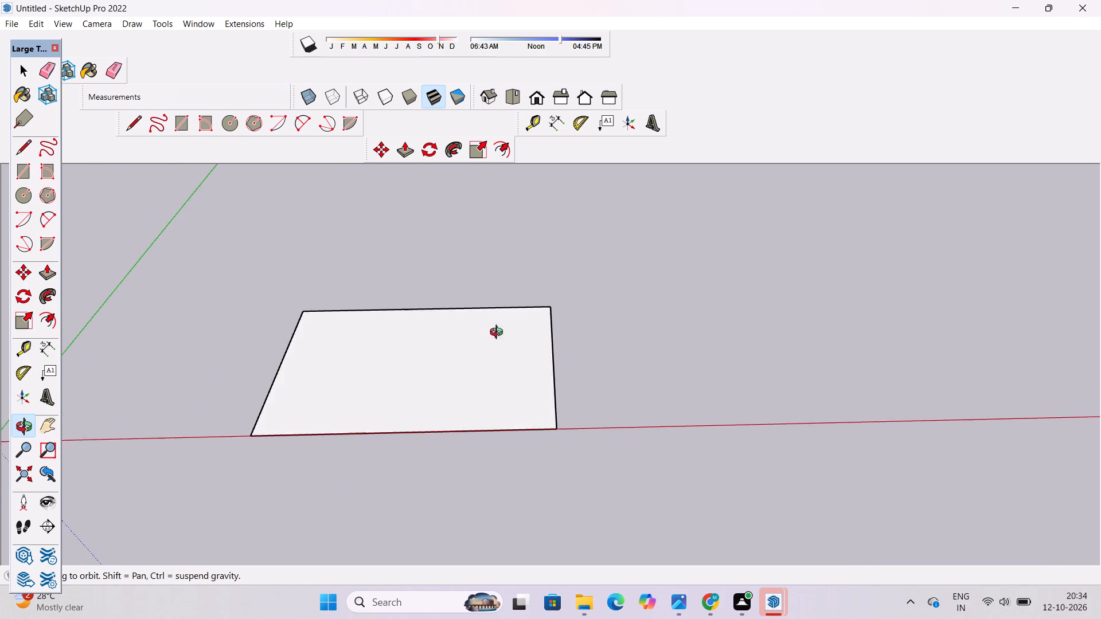
pyautogui.scroll(-6, 508, 322)
pyautogui.moveTo(907, 311); pyautogui.dragTo(878, 400)
pyautogui.scroll(4, 408, 391)
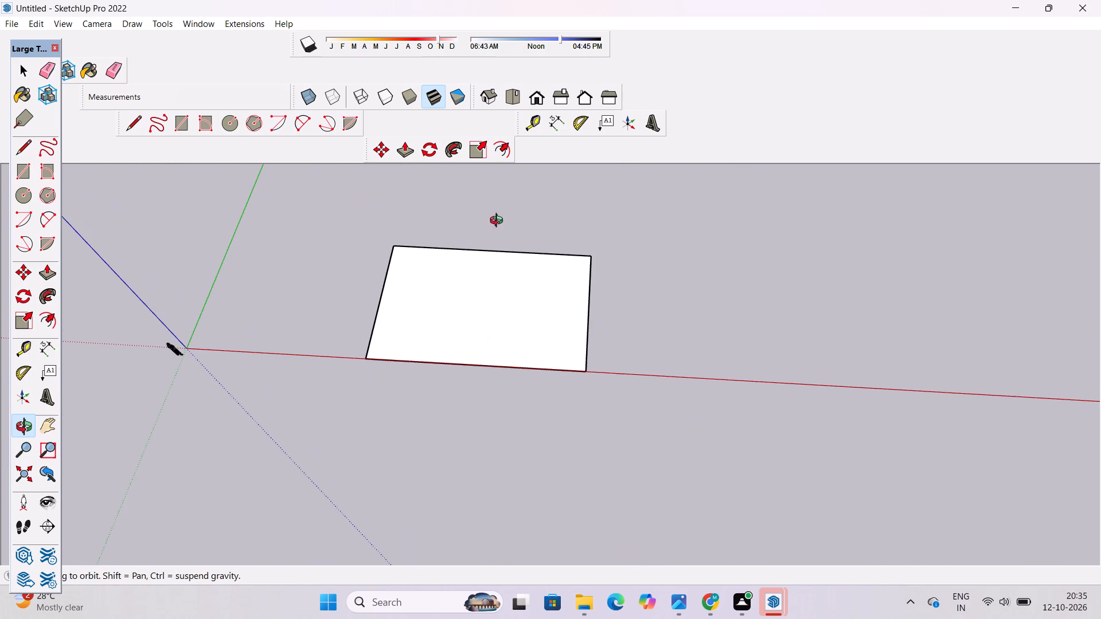
# Return the camera to the standard top view, framed on the moved rectangle.
pyautogui.click(507, 92)
pyautogui.scroll(5, 590, 386)
pyautogui.moveTo(663, 394); pyautogui.dragTo(516, 377)
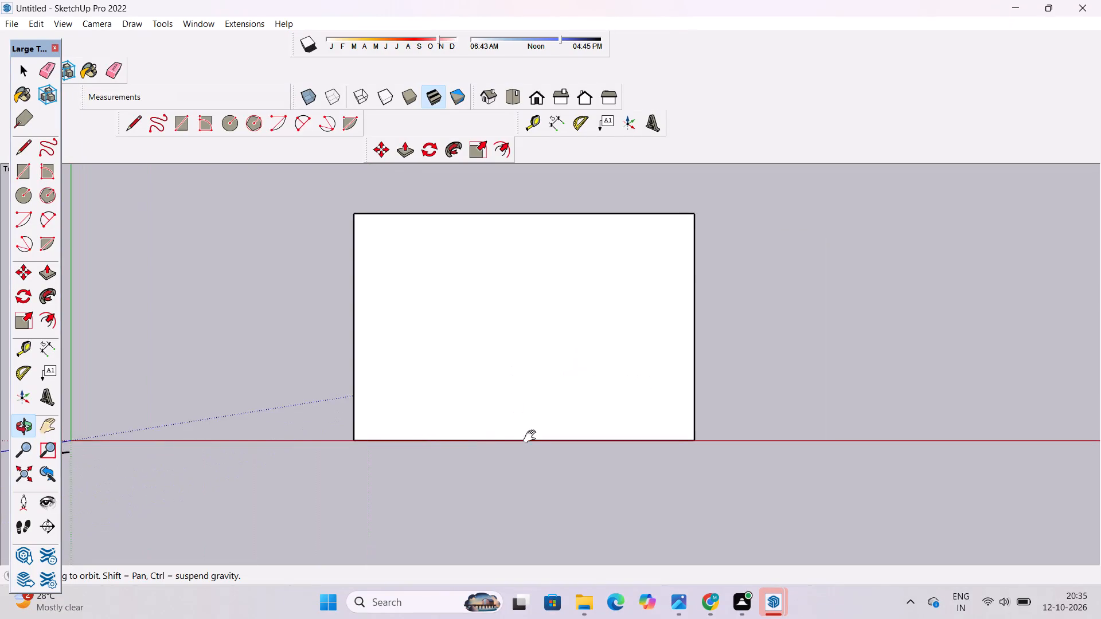
pyautogui.keyDown('shift'); pyautogui.moveTo(528, 451); pyautogui.dragTo(485, 430); pyautogui.keyUp('shift')
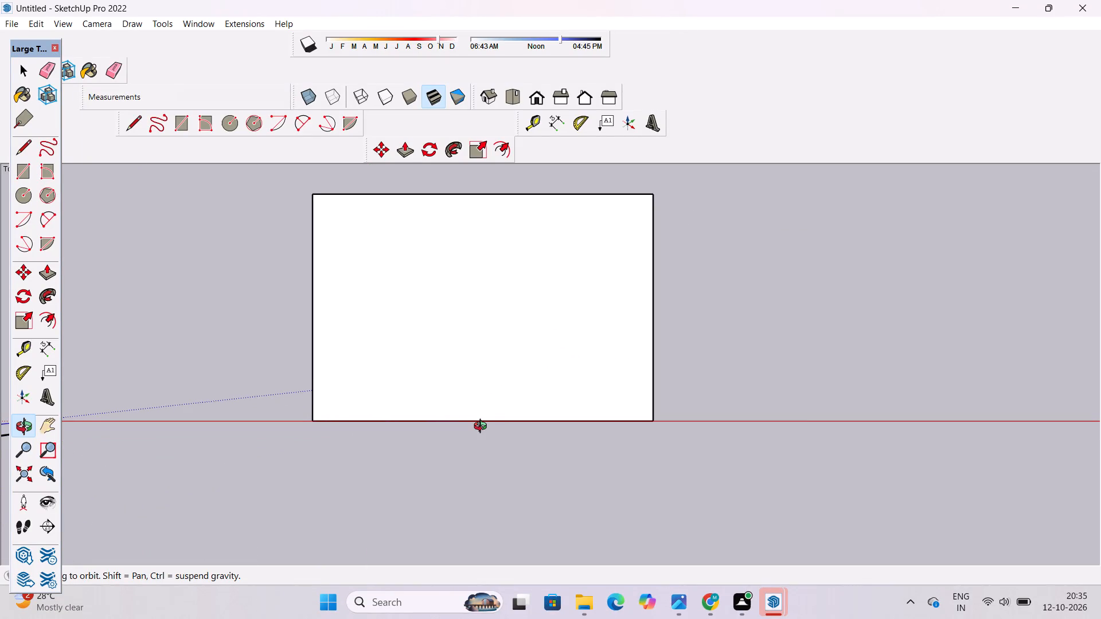
# Examine the whole rectangle and its long edge lying on the red axis in the top view.
pyautogui.keyDown('shift'); pyautogui.moveTo(623, 427); pyautogui.dragTo(534, 437); pyautogui.keyUp('shift')
pyautogui.scroll(-4, 511, 475)
pyautogui.scroll(4, 506, 413)
pyautogui.keyDown('shift'); pyautogui.moveTo(506, 412); pyautogui.dragTo(438, 438); pyautogui.keyUp('shift')
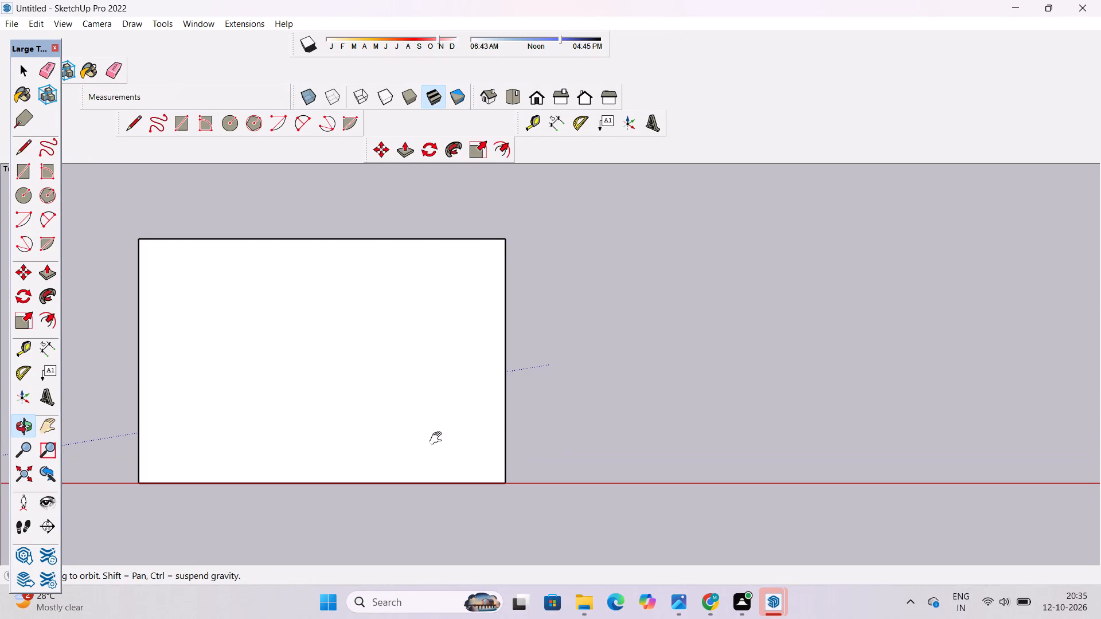
pyautogui.press('space')
pyautogui.click(618, 431)
pyautogui.scroll(-1, 526, 322)
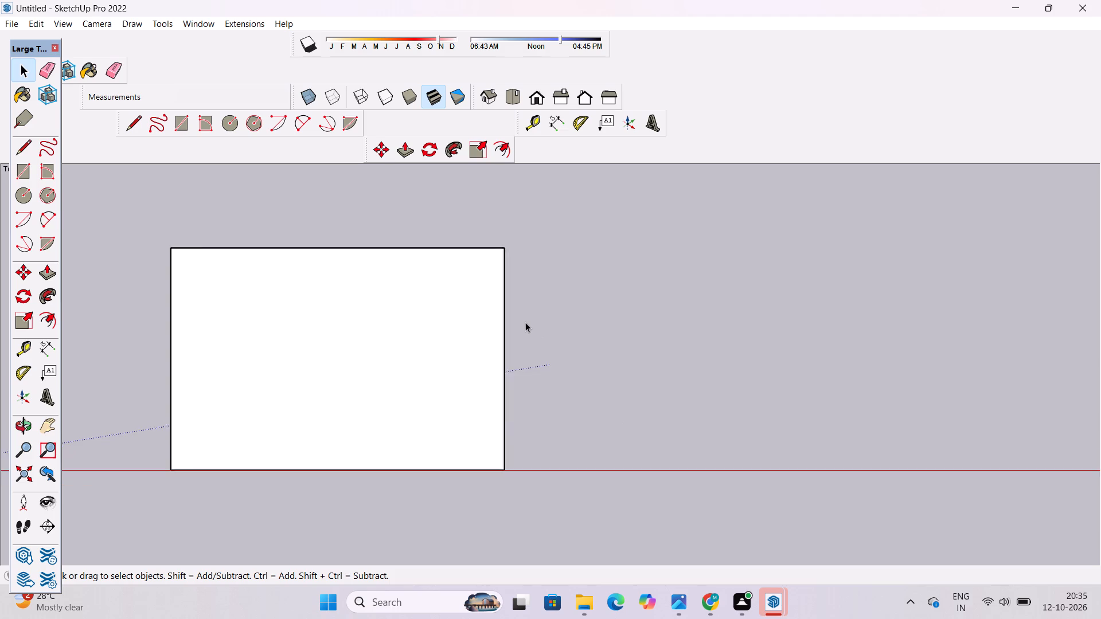
pyautogui.scroll(-4, 525, 322)
pyautogui.scroll(7, 434, 437)
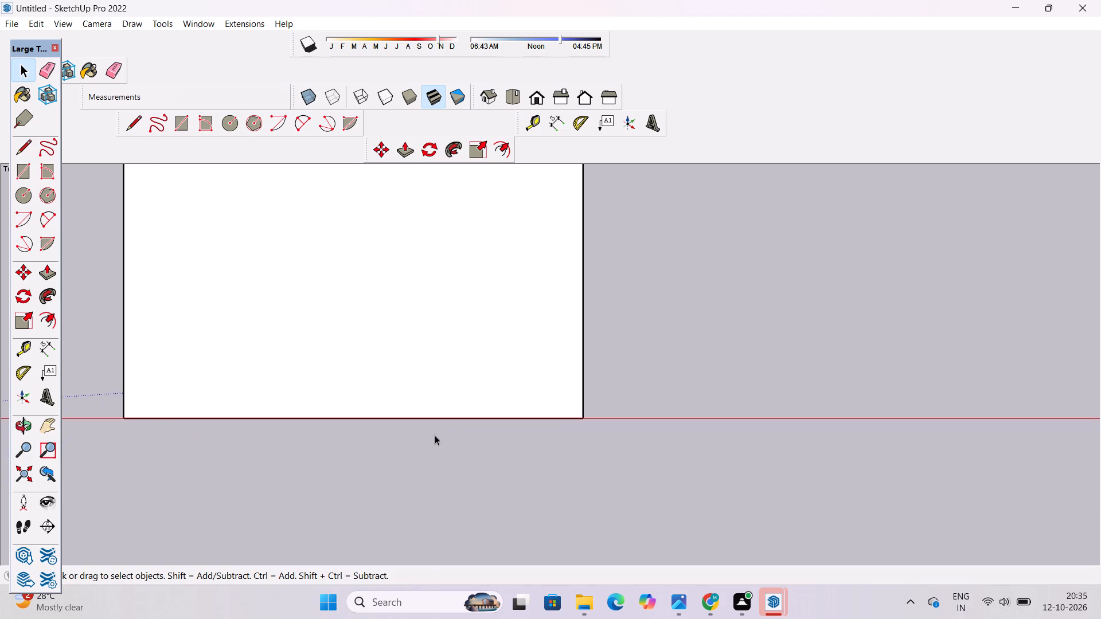
pyautogui.press('o')
pyautogui.scroll(1, 409, 413)
pyautogui.keyDown('shift'); pyautogui.moveTo(423, 390); pyautogui.dragTo(424, 432); pyautogui.keyUp('shift')
pyautogui.scroll(-5, 424, 421)
pyautogui.keyDown('shift'); pyautogui.moveTo(427, 419); pyautogui.dragTo(427, 428); pyautogui.keyUp('shift')
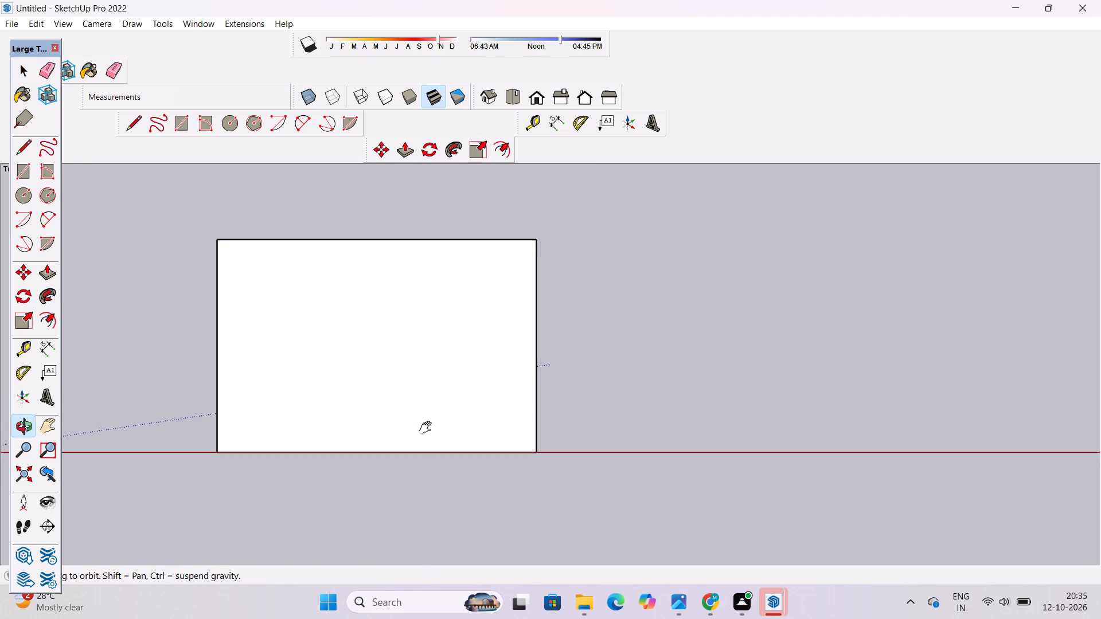
pyautogui.keyDown('shift'); pyautogui.scroll(3, 428, 428); pyautogui.keyUp('shift')
pyautogui.keyDown('shift'); pyautogui.moveTo(425, 429); pyautogui.dragTo(376, 400); pyautogui.keyUp('shift')
pyautogui.keyDown('shift'); pyautogui.scroll(-5, 376, 398); pyautogui.keyUp('shift')
pyautogui.keyDown('shift'); pyautogui.moveTo(385, 399); pyautogui.dragTo(390, 411); pyautogui.keyUp('shift')
pyautogui.press('space')
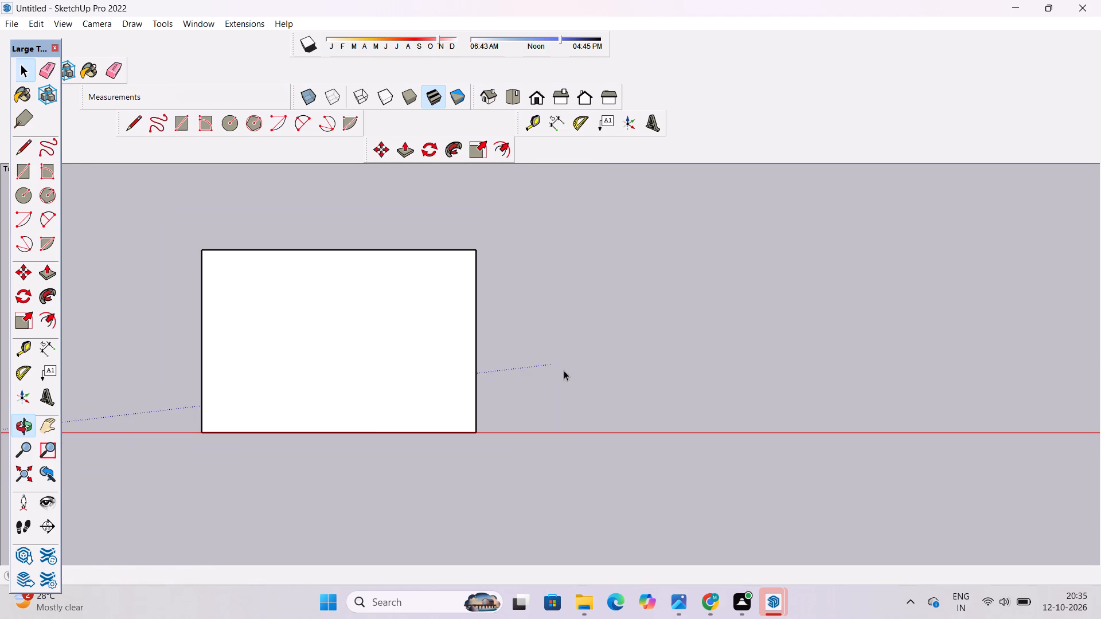
# Move the rectangle's short edge farthest from the origin 3' outward along the red axis.
pyautogui.click(552, 370)
pyautogui.click(475, 352)
pyautogui.press('m')
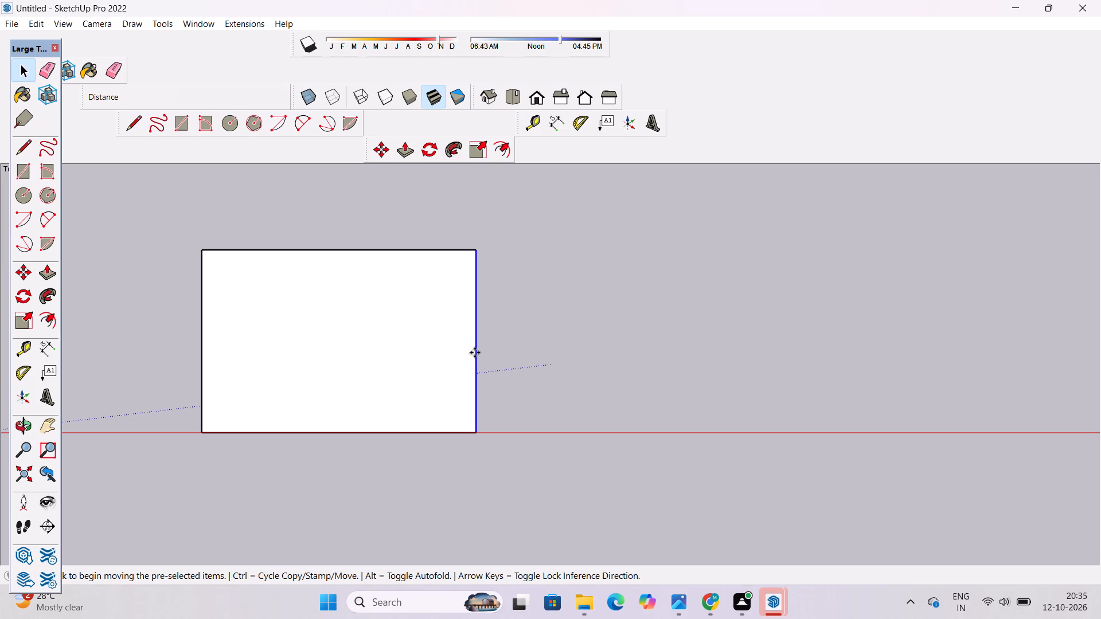
pyautogui.click(478, 342)
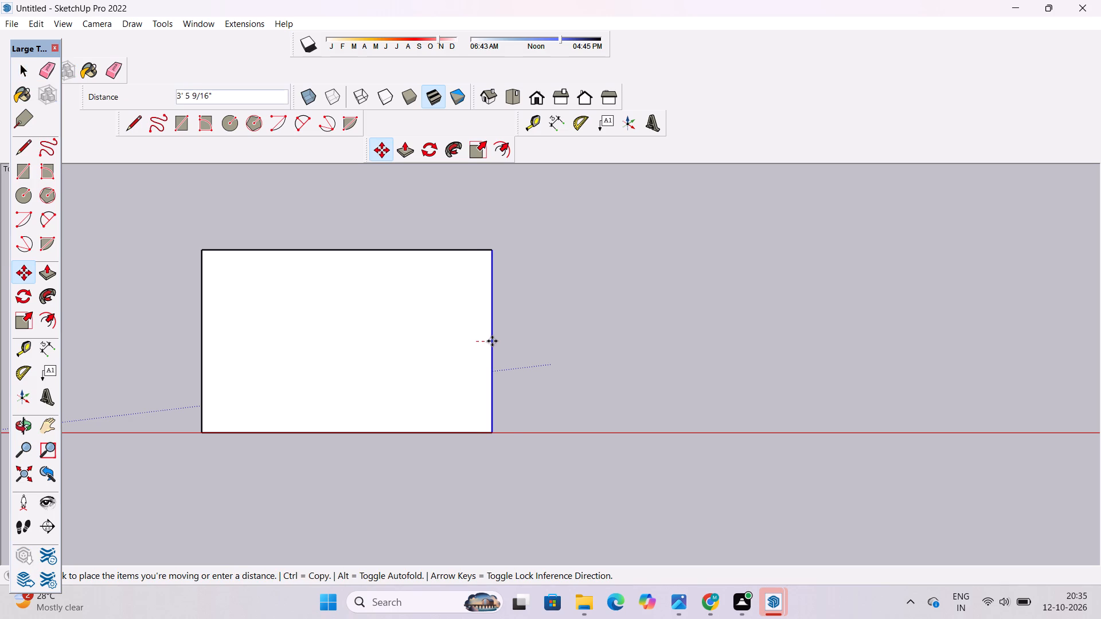
pyautogui.write("3'")
pyautogui.press('Return')
pyautogui.press('Return')
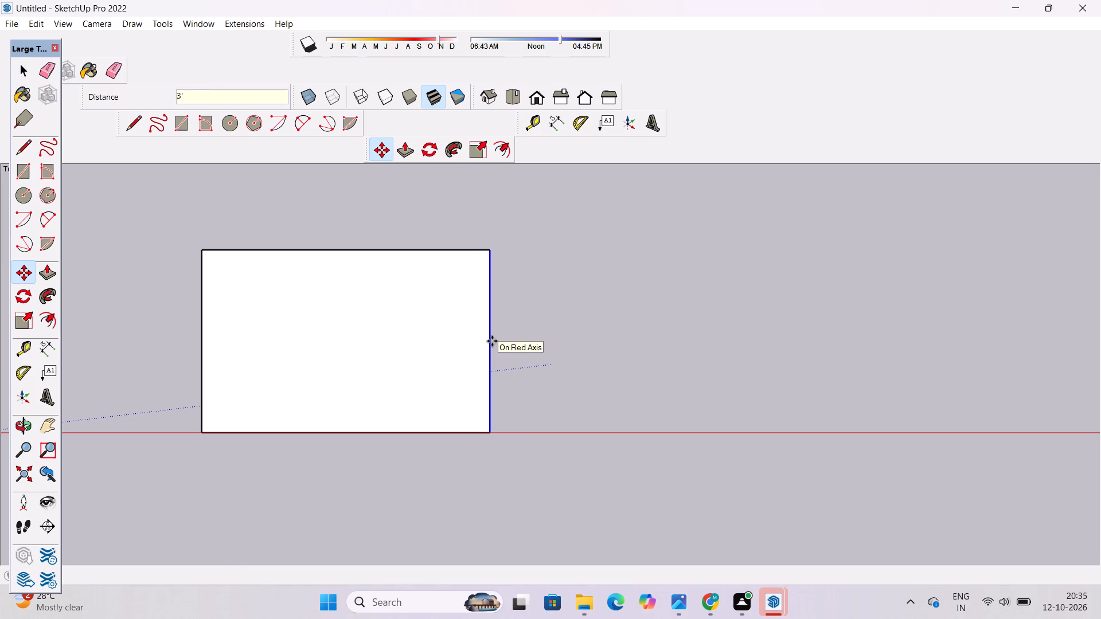
pyautogui.press('Return')
pyautogui.press('space')
pyautogui.click(512, 344)
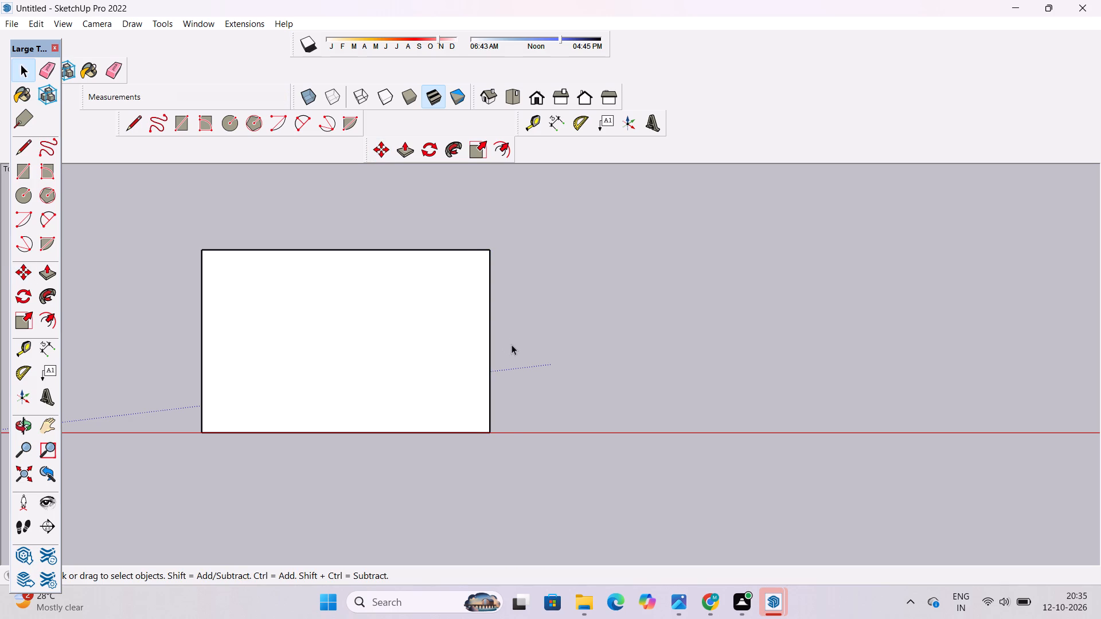
# Examine the stretched rectangle and its position relative to the origin and axes.
pyautogui.press('o')
pyautogui.scroll(5, 403, 403)
pyautogui.scroll(-8, 439, 374)
pyautogui.keyDown('shift'); pyautogui.moveTo(497, 375); pyautogui.dragTo(481, 383); pyautogui.keyUp('shift')
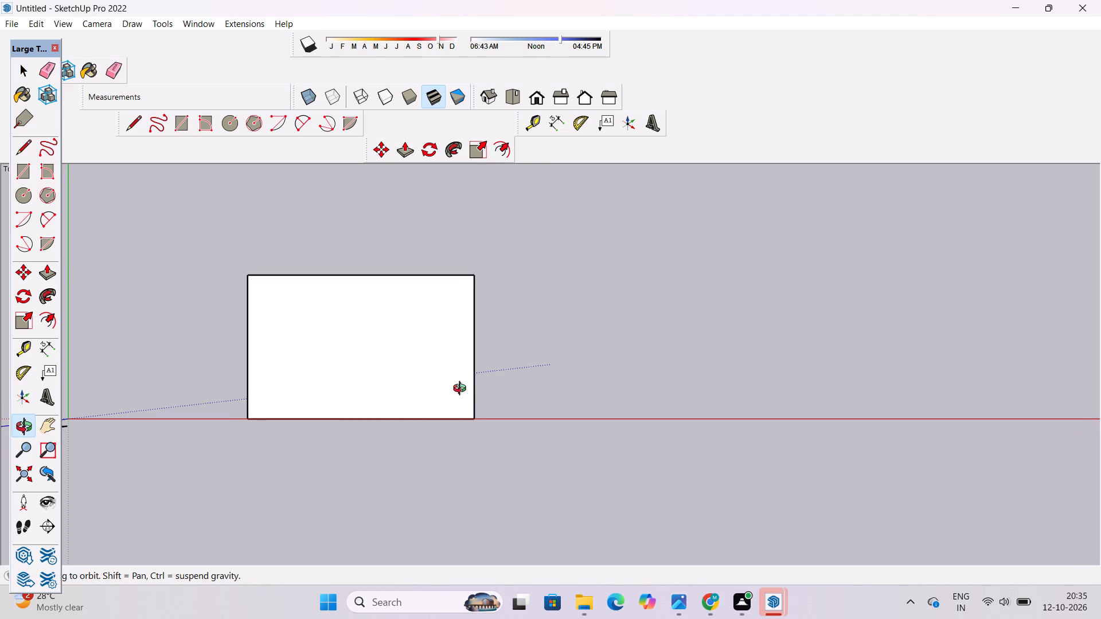
pyautogui.scroll(-3, 456, 395)
pyautogui.keyDown('shift'); pyautogui.moveTo(447, 398); pyautogui.dragTo(445, 418); pyautogui.keyUp('shift')
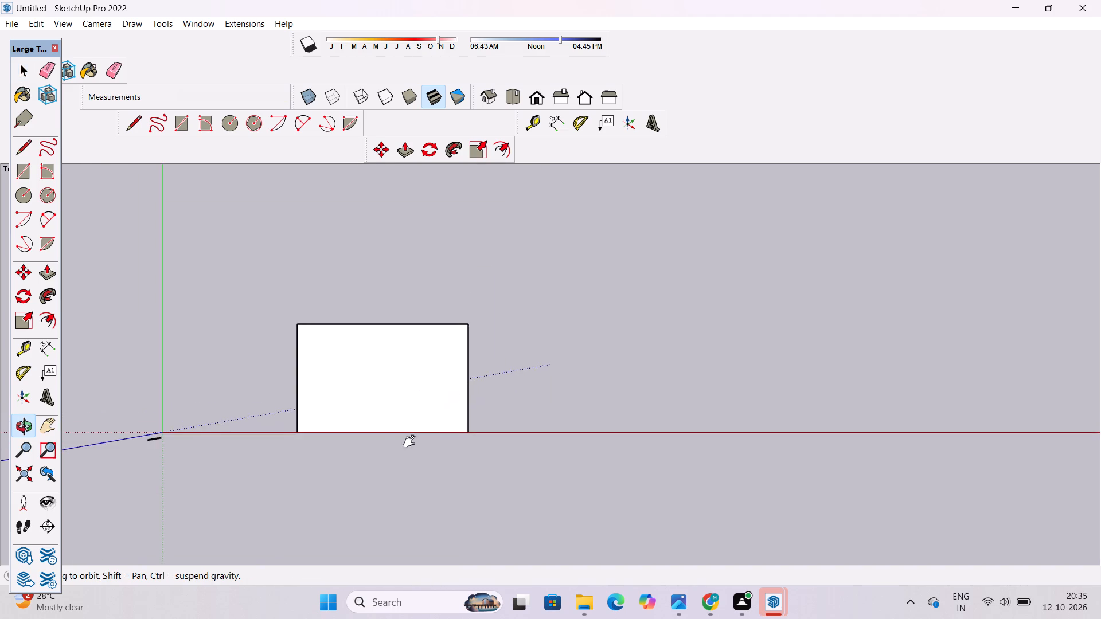
pyautogui.scroll(7, 393, 452)
pyautogui.keyDown('shift'); pyautogui.click(394, 438); pyautogui.keyUp('shift')
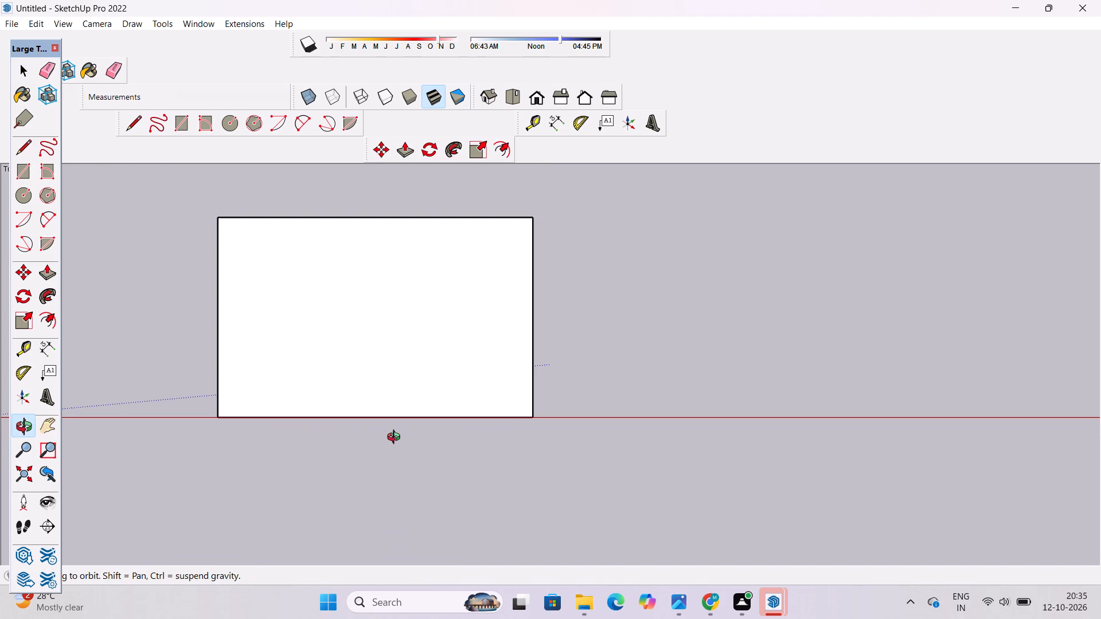
pyautogui.scroll(3, 396, 438)
pyautogui.keyDown('shift'); pyautogui.scroll(-8, 391, 408); pyautogui.keyUp('shift')
pyautogui.keyDown('shift'); pyautogui.moveTo(397, 403); pyautogui.dragTo(374, 433); pyautogui.keyUp('shift')
pyautogui.scroll(6, 369, 443)
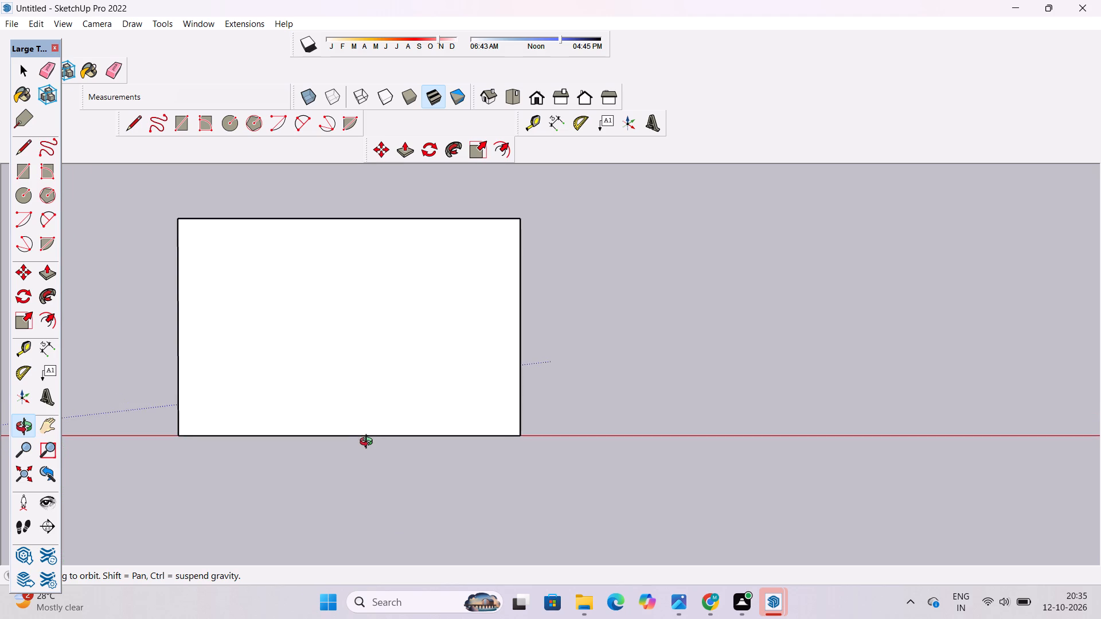
pyautogui.keyDown('shift'); pyautogui.moveTo(369, 443); pyautogui.dragTo(386, 449); pyautogui.keyUp('shift')
pyautogui.moveTo(385, 450); pyautogui.dragTo(379, 445)
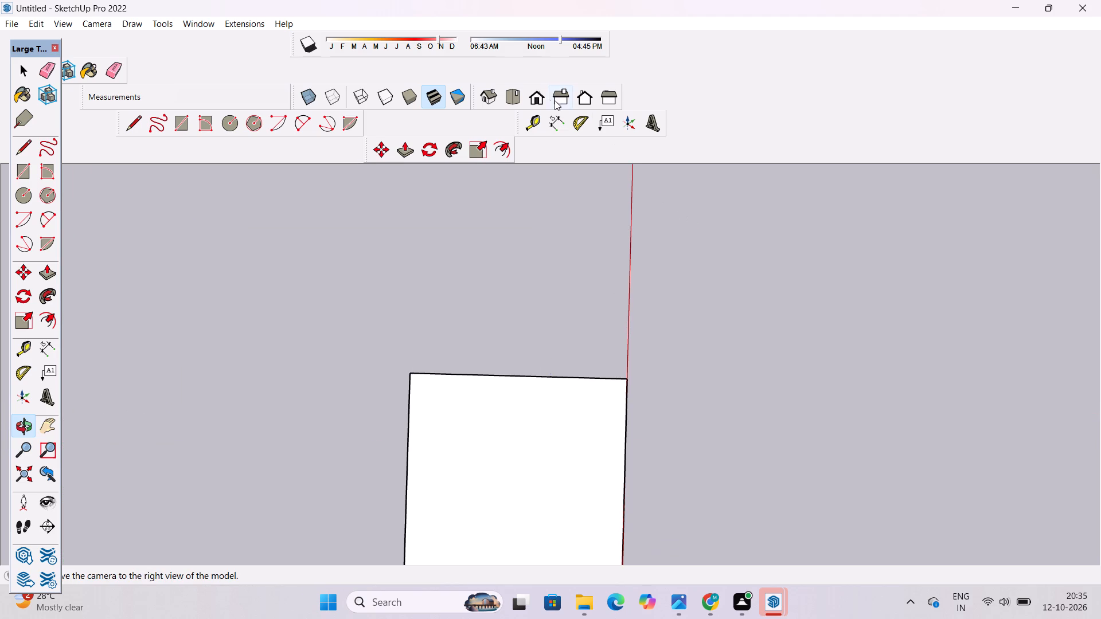
# Reset the camera to the standard top view and examine the rectangle from a slight tilt.
pyautogui.click(514, 96)
pyautogui.scroll(-5, 540, 268)
pyautogui.scroll(5, 476, 378)
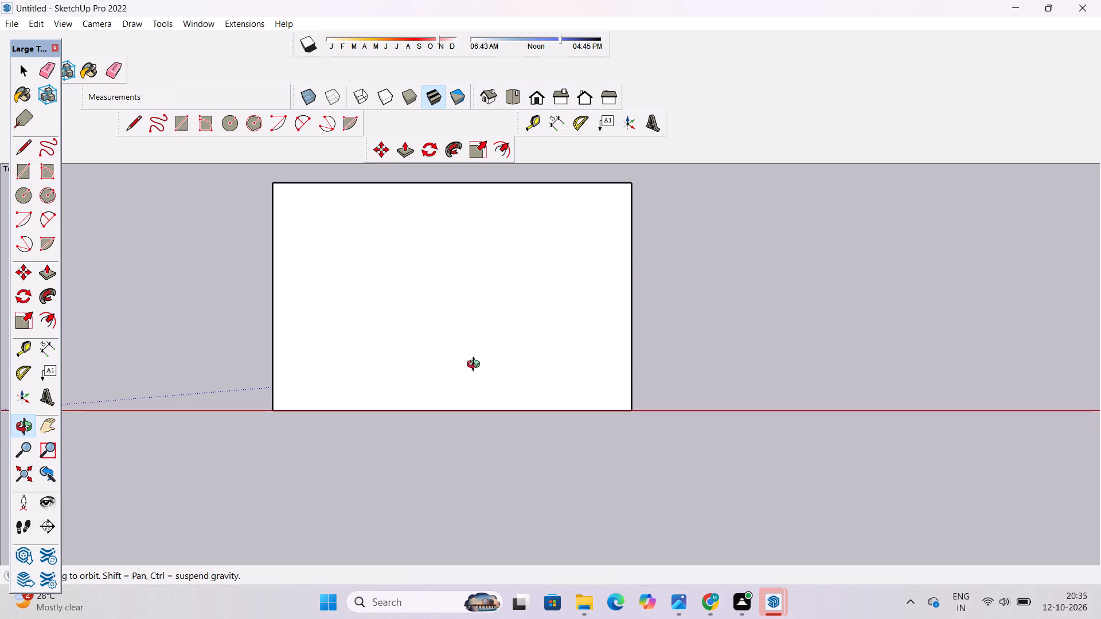
pyautogui.keyDown('shift'); pyautogui.moveTo(477, 364); pyautogui.dragTo(481, 383); pyautogui.keyUp('shift')
pyautogui.scroll(-6, 477, 366)
pyautogui.moveTo(506, 410); pyautogui.dragTo(505, 370)
pyautogui.scroll(5, 508, 362)
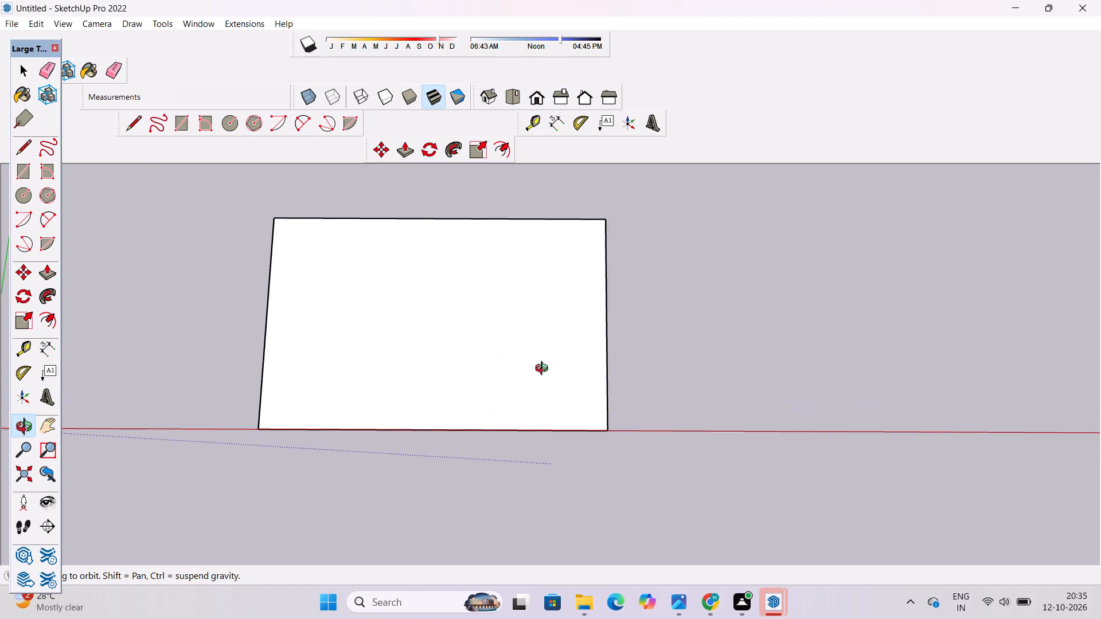
pyautogui.moveTo(544, 370); pyautogui.dragTo(486, 391)
pyautogui.keyDown('shift'); pyautogui.scroll(3, 465, 397); pyautogui.keyUp('shift')
pyautogui.keyDown('shift'); pyautogui.moveTo(464, 397); pyautogui.dragTo(435, 394); pyautogui.keyUp('shift')
pyautogui.keyDown('shift'); pyautogui.scroll(-5, 433, 390); pyautogui.keyUp('shift')
# Extend the rectangle by moving its short edge farthest from the origin 5' outward along the red axis.
pyautogui.press('space')
pyautogui.click(608, 338)
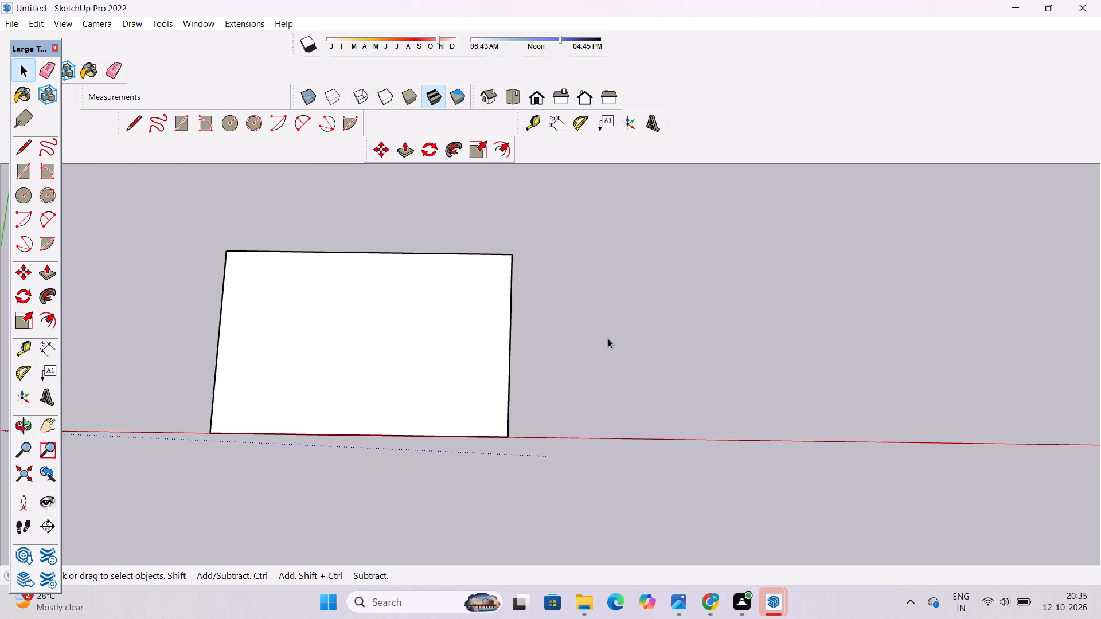
pyautogui.click(509, 350)
pyautogui.press('m')
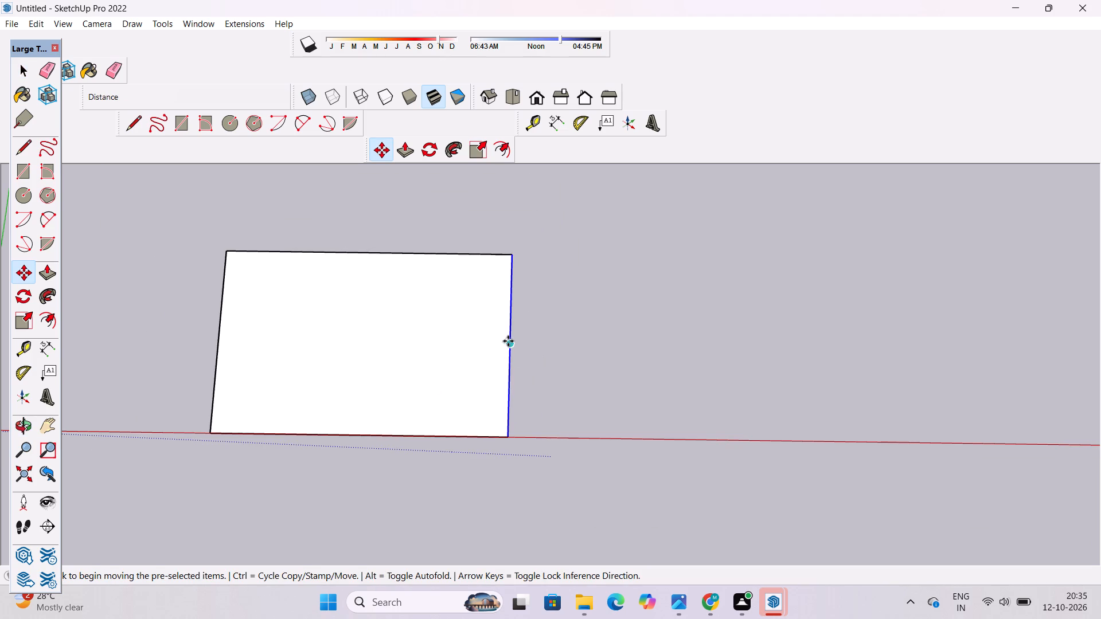
pyautogui.click(508, 341)
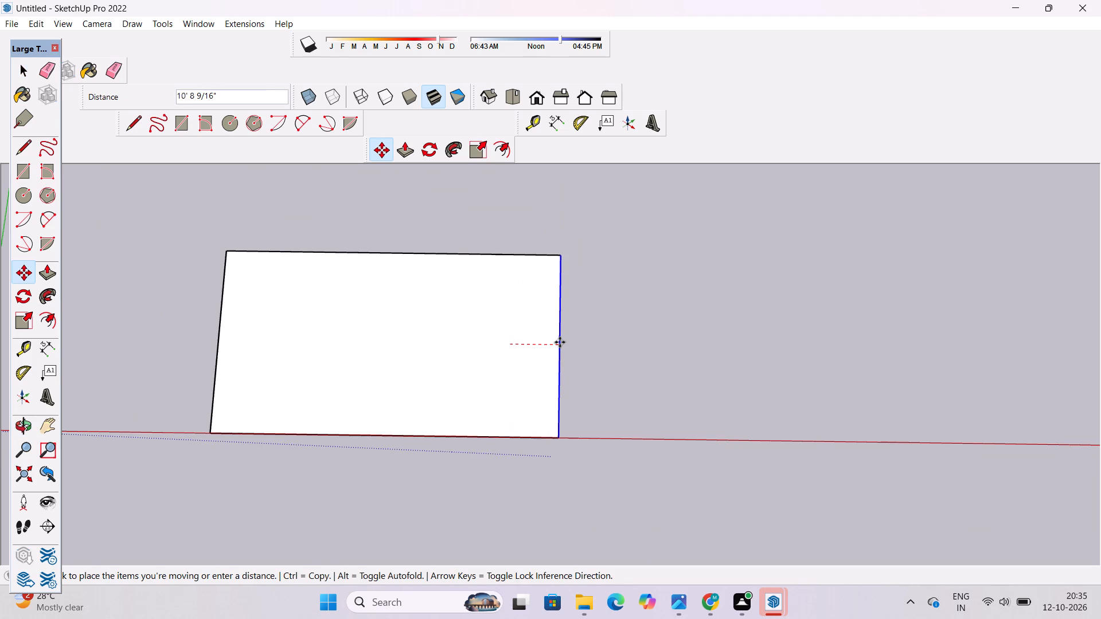
pyautogui.write("5'")
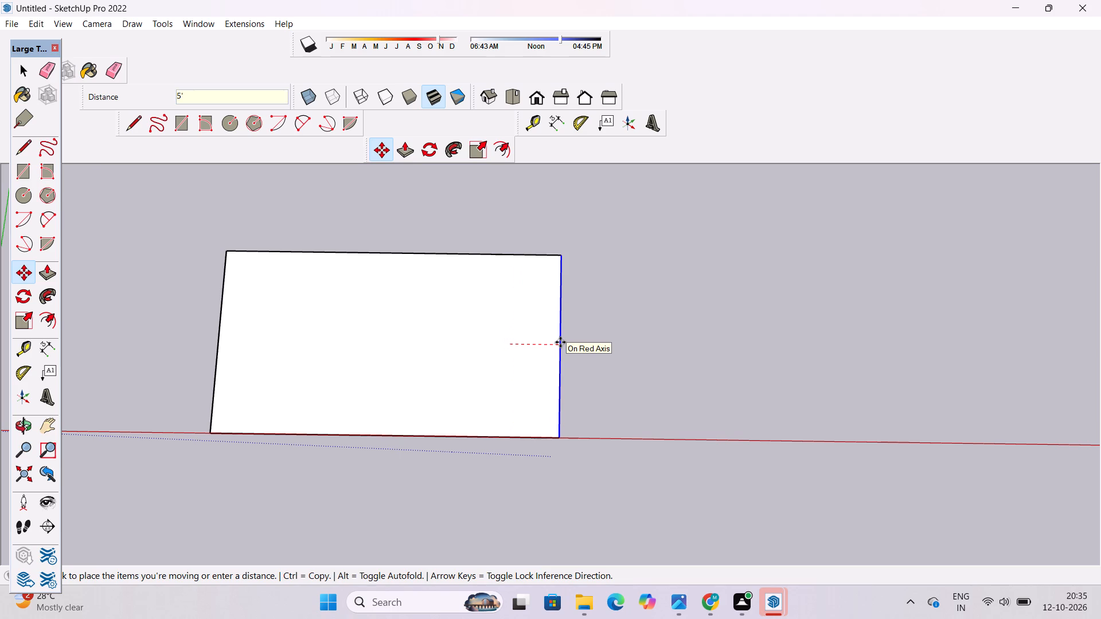
pyautogui.press('Return')
pyautogui.press('o')
pyautogui.press('space')
pyautogui.click(602, 362)
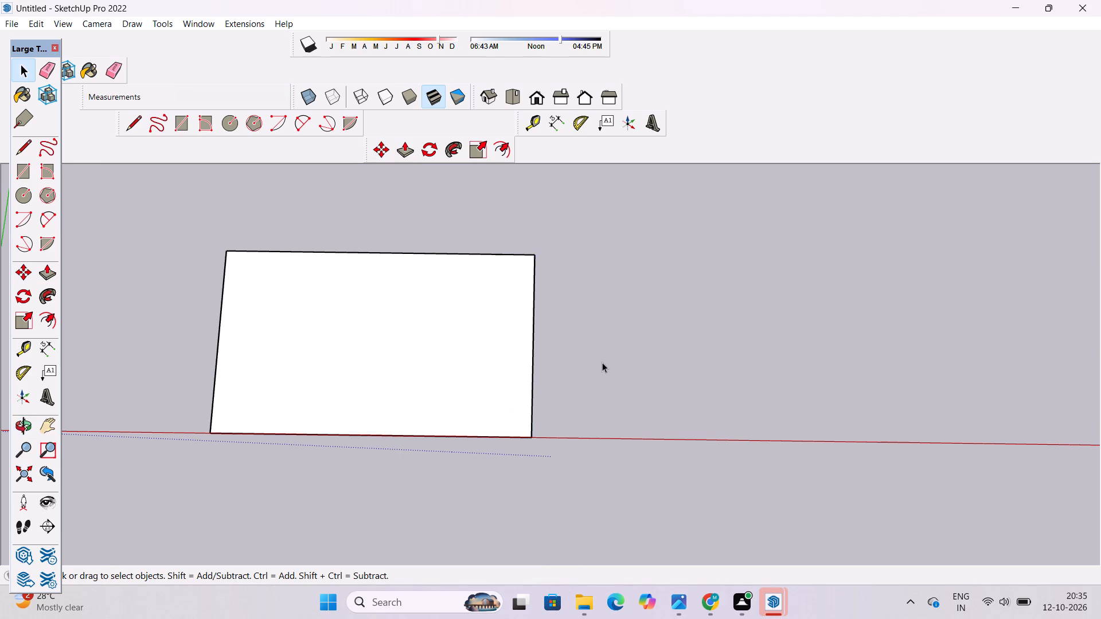
# Examine the extended rectangle and its distance from the origin from slightly tilted angles.
pyautogui.press('o')
pyautogui.scroll(1, 465, 405)
pyautogui.scroll(-3, 475, 399)
pyautogui.keyDown('shift'); pyautogui.moveTo(539, 398); pyautogui.dragTo(494, 412); pyautogui.keyUp('shift')
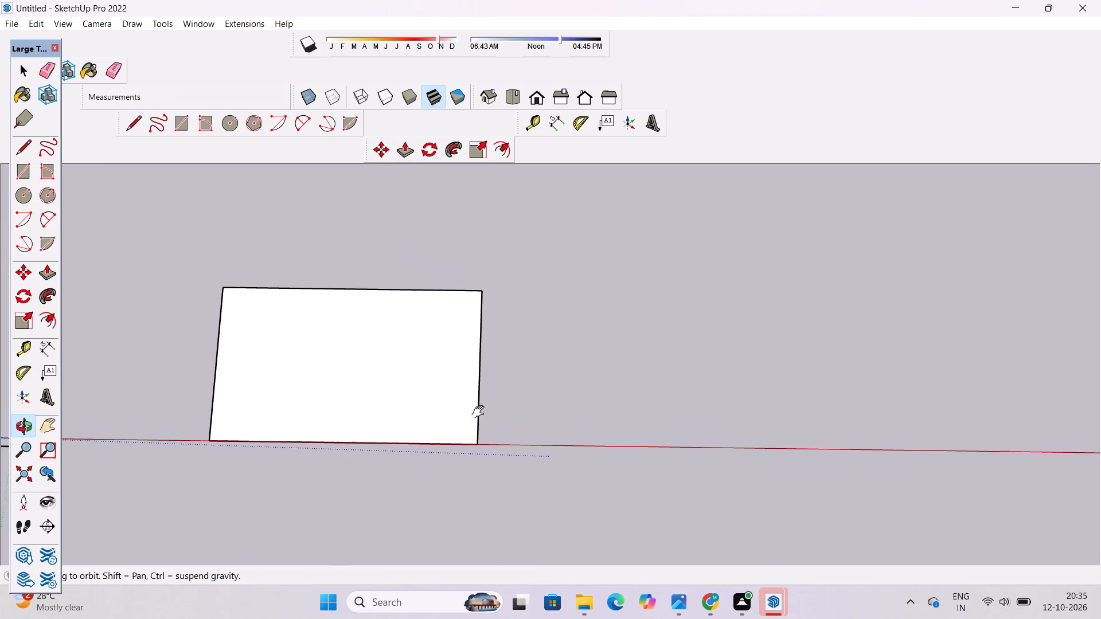
pyautogui.scroll(3, 456, 414)
pyautogui.keyDown('shift'); pyautogui.moveTo(455, 415); pyautogui.dragTo(525, 404); pyautogui.keyUp('shift')
pyautogui.scroll(-6, 526, 404)
pyautogui.moveTo(536, 465); pyautogui.dragTo(542, 480)
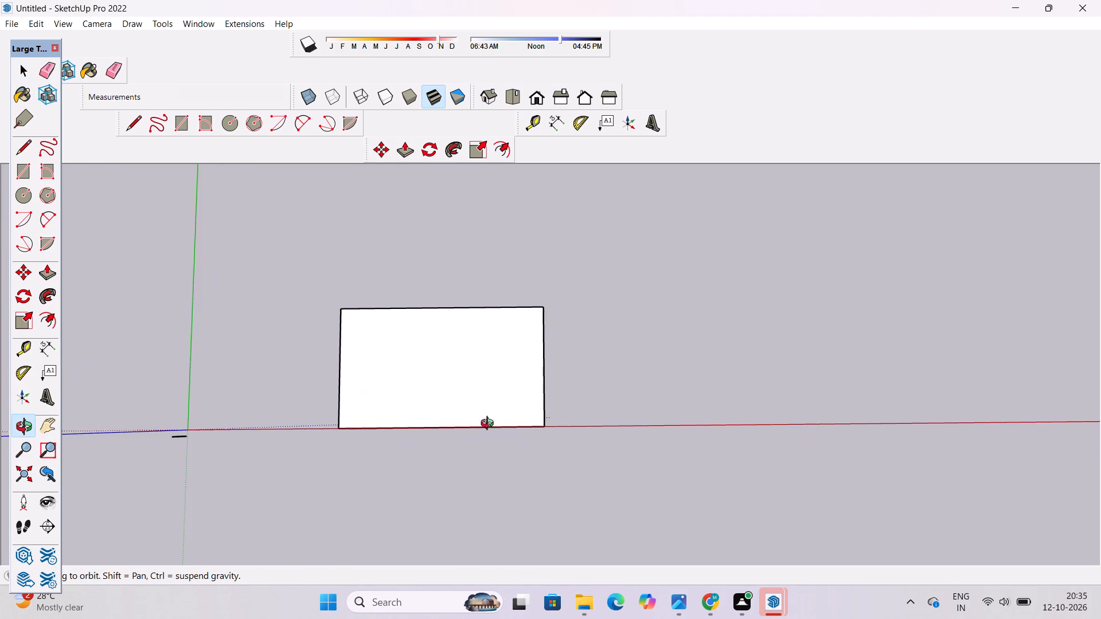
pyautogui.scroll(5, 482, 402)
pyautogui.keyDown('shift'); pyautogui.moveTo(534, 406); pyautogui.dragTo(467, 417); pyautogui.keyUp('shift')
pyautogui.scroll(-4, 467, 417)
pyautogui.keyDown('shift'); pyautogui.moveTo(492, 422); pyautogui.dragTo(456, 422); pyautogui.keyUp('shift')
pyautogui.press('space')
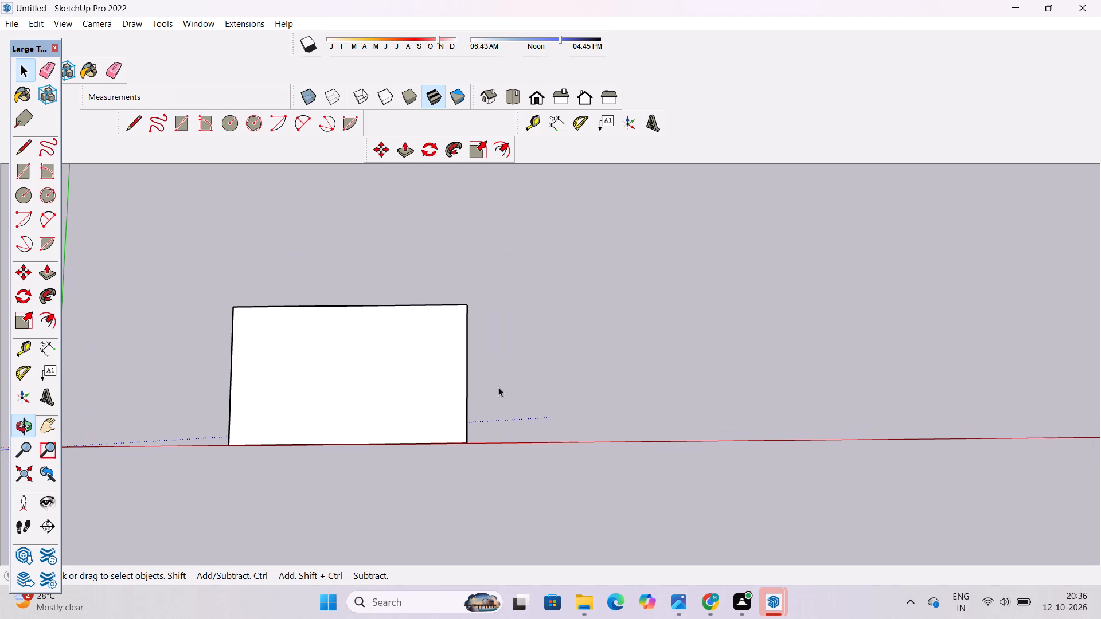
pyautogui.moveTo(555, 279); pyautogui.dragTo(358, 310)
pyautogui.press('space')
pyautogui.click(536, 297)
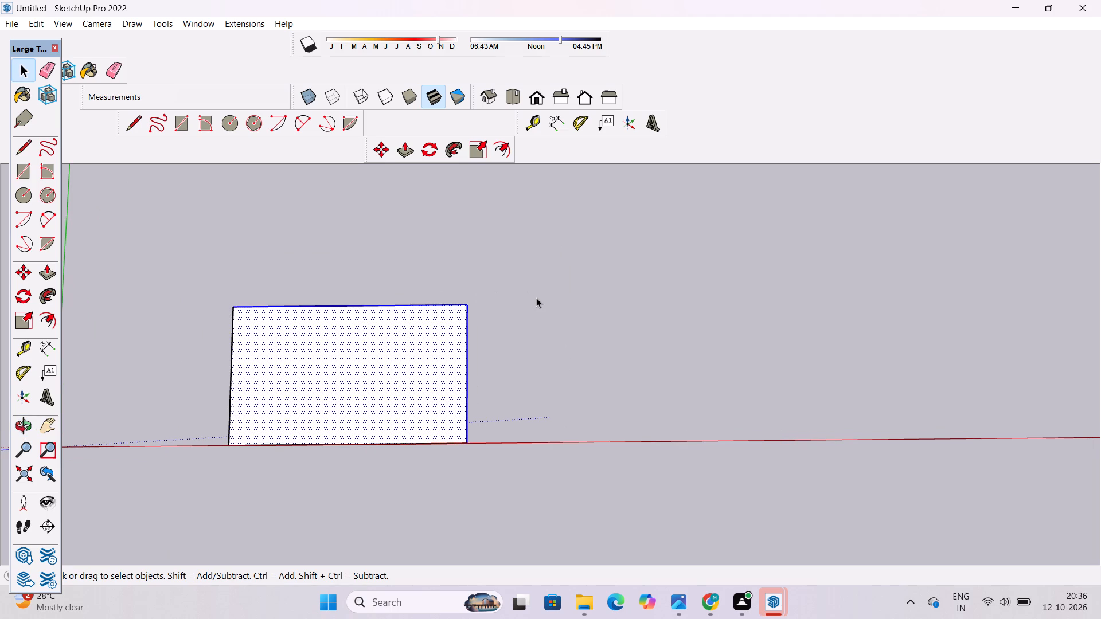
# Move the short edge farthest from the origin another 5' outward along the red axis.
pyautogui.click(466, 392)
pyautogui.press('m')
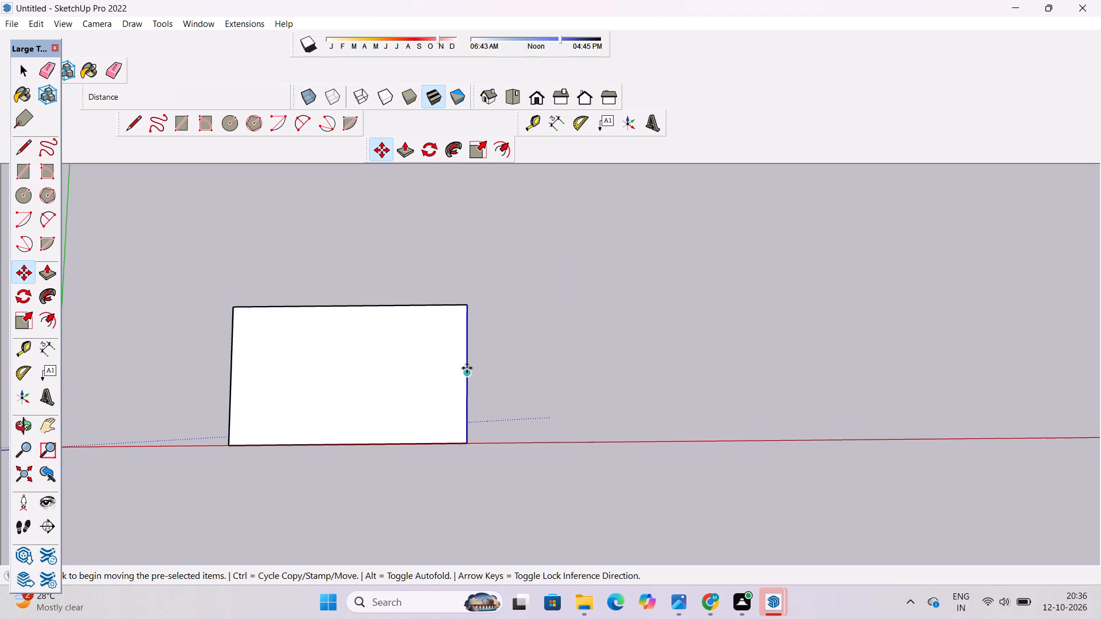
pyautogui.click(466, 373)
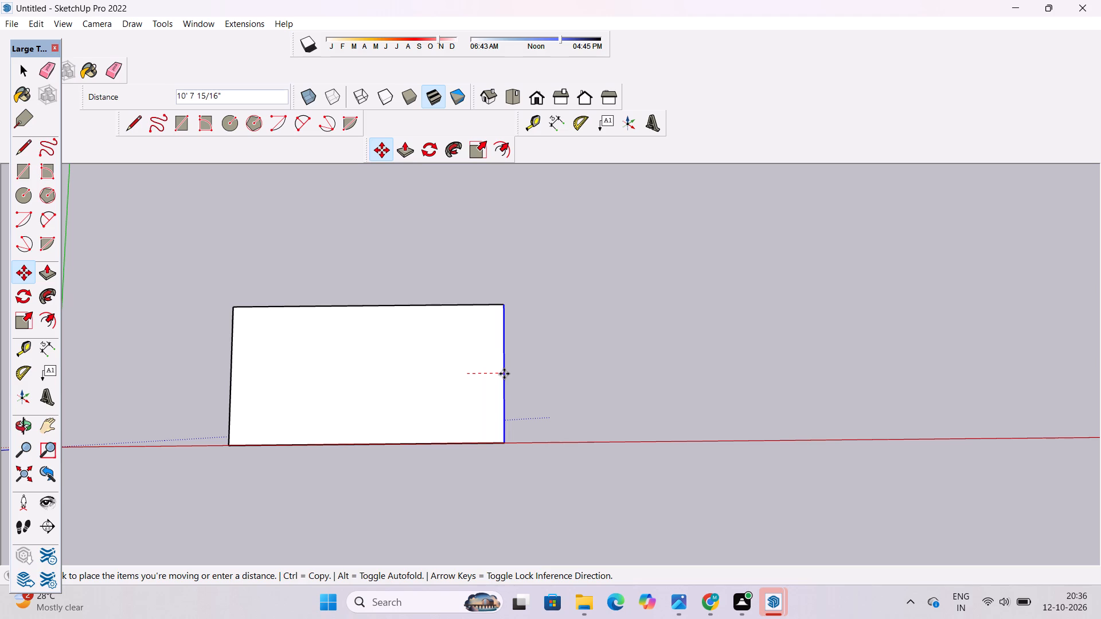
pyautogui.write("5'")
pyautogui.press('Return')
pyautogui.press('space')
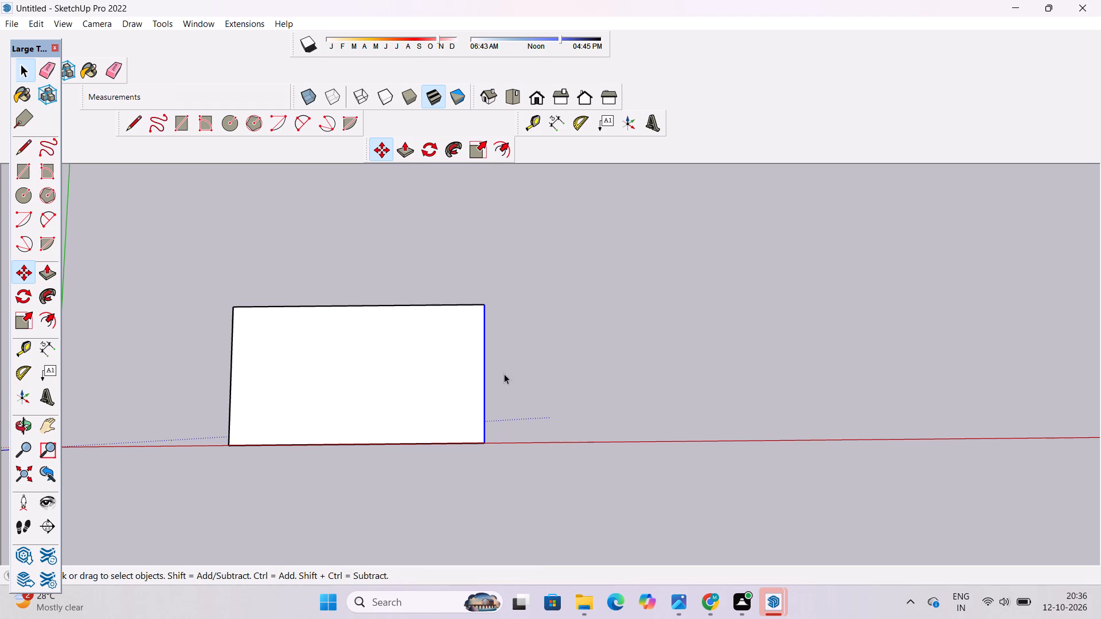
pyautogui.click(606, 357)
# Examine the lengthened rectangle, its long edge on the red axis and its position relative to the origin.
pyautogui.press('o')
pyautogui.scroll(1, 336, 423)
pyautogui.moveTo(408, 376); pyautogui.dragTo(409, 379)
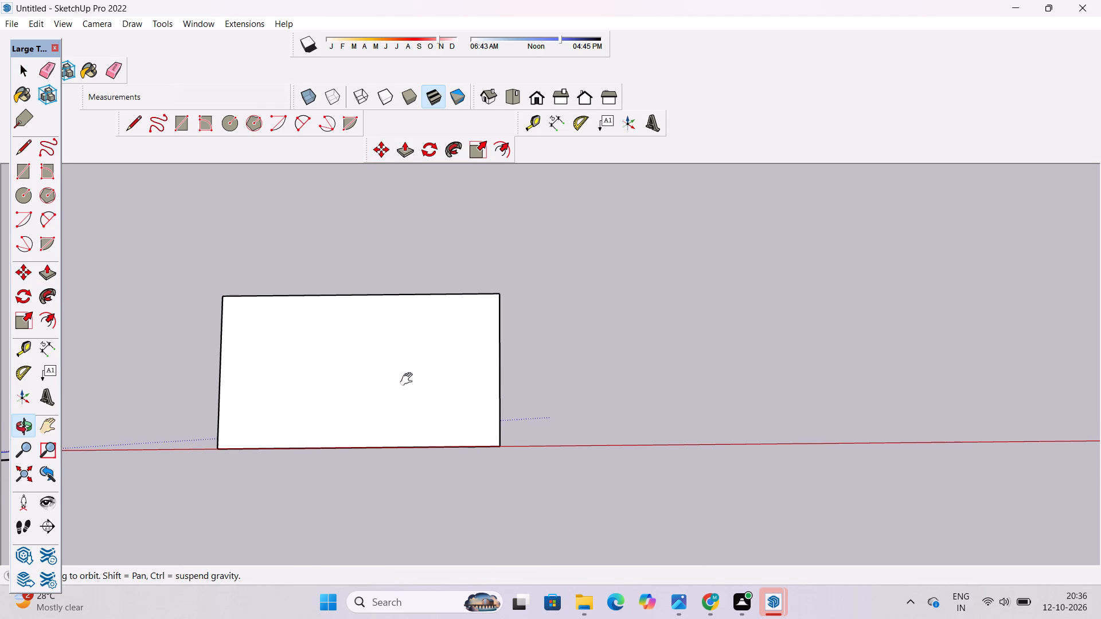
pyautogui.moveTo(409, 379); pyautogui.dragTo(413, 411)
pyautogui.keyDown('shift'); pyautogui.scroll(-5, 415, 403); pyautogui.keyUp('shift')
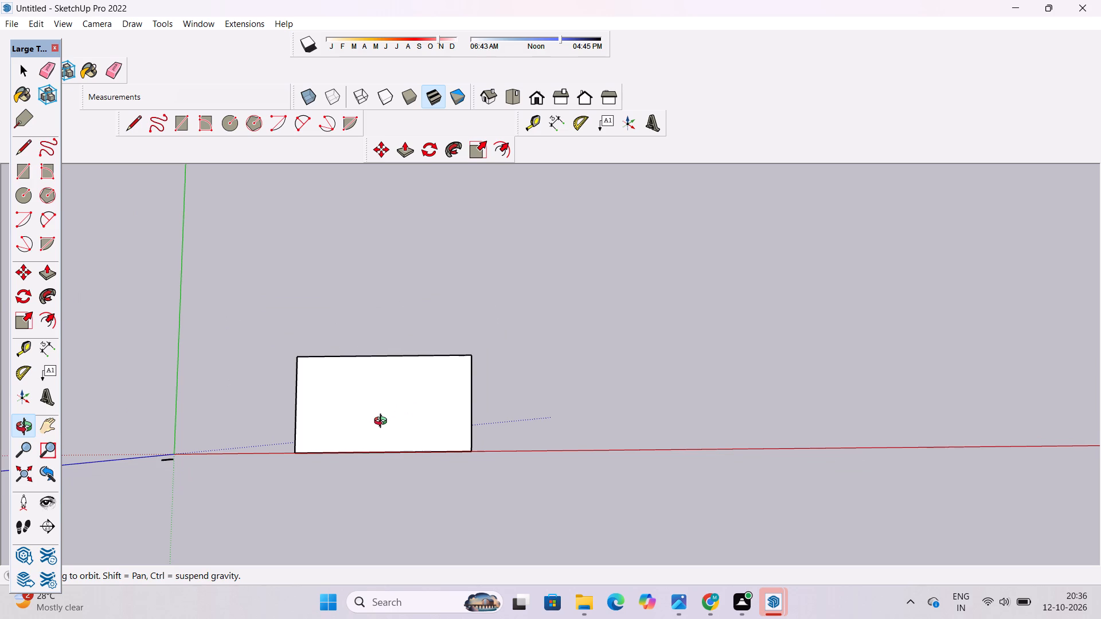
pyautogui.scroll(1, 383, 422)
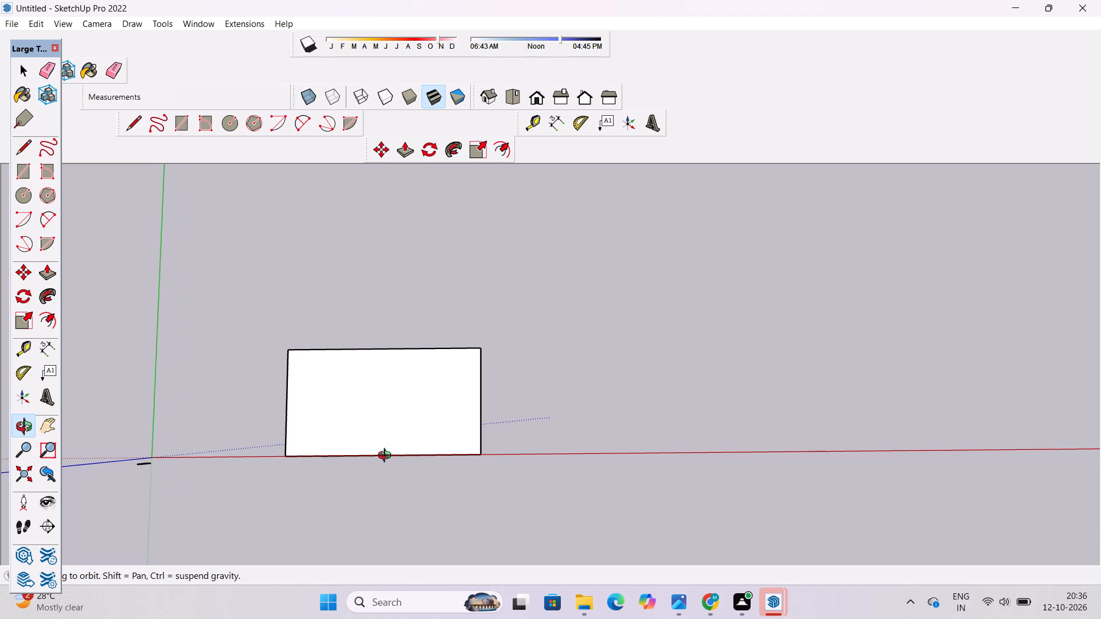
pyautogui.scroll(1, 387, 457)
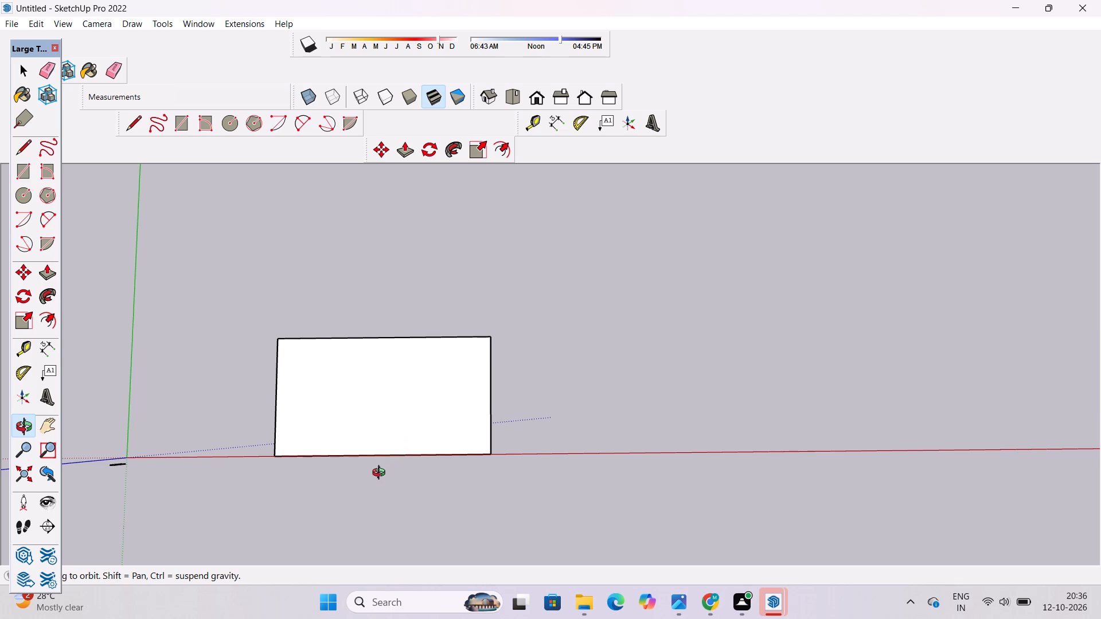
pyautogui.scroll(1, 375, 480)
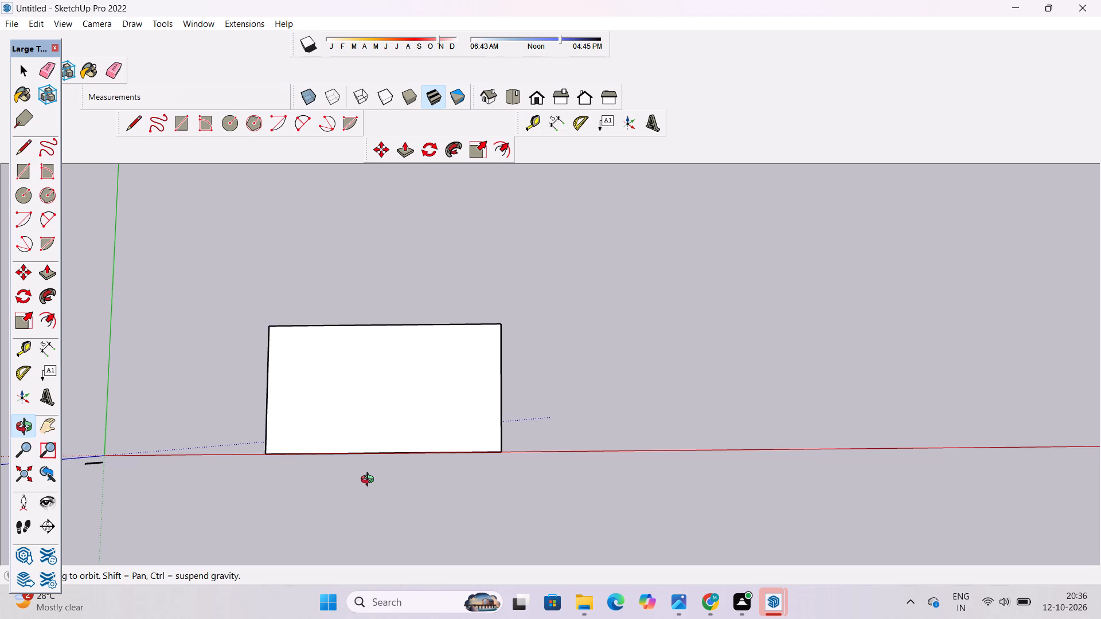
pyautogui.scroll(-1, 370, 481)
pyautogui.keyDown('shift'); pyautogui.moveTo(430, 461); pyautogui.dragTo(405, 464); pyautogui.keyUp('shift')
pyautogui.scroll(11, 347, 481)
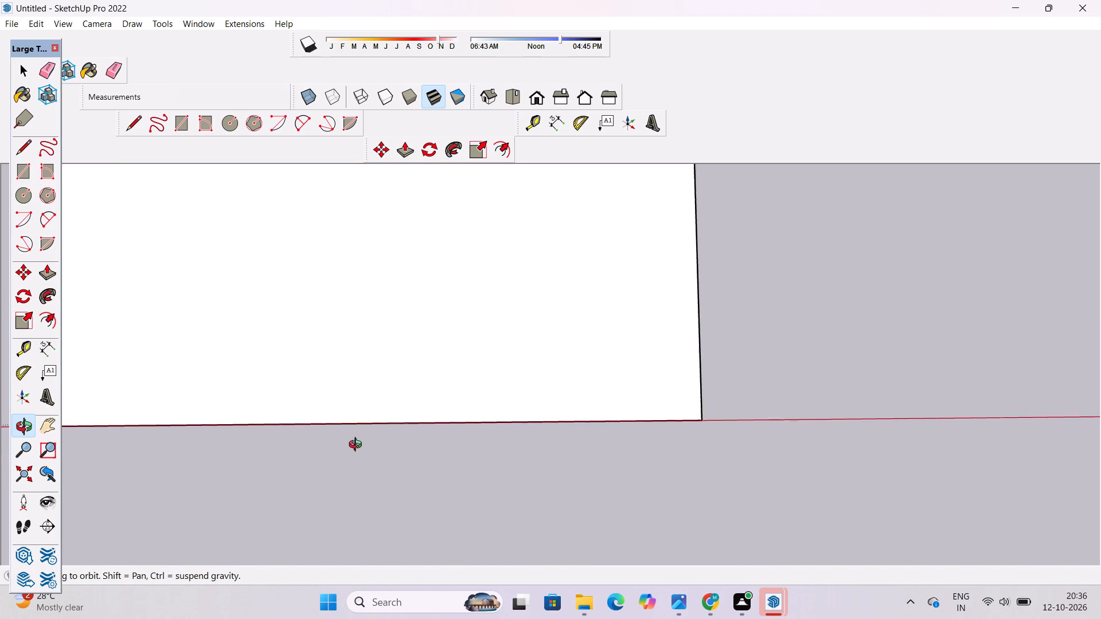
# Examine the rectangle and the area beyond its short edge farthest from the origin at several zoom levels.
pyautogui.scroll(3, 358, 446)
pyautogui.scroll(-7, 362, 437)
pyautogui.keyDown('shift'); pyautogui.click(399, 389); pyautogui.keyUp('shift')
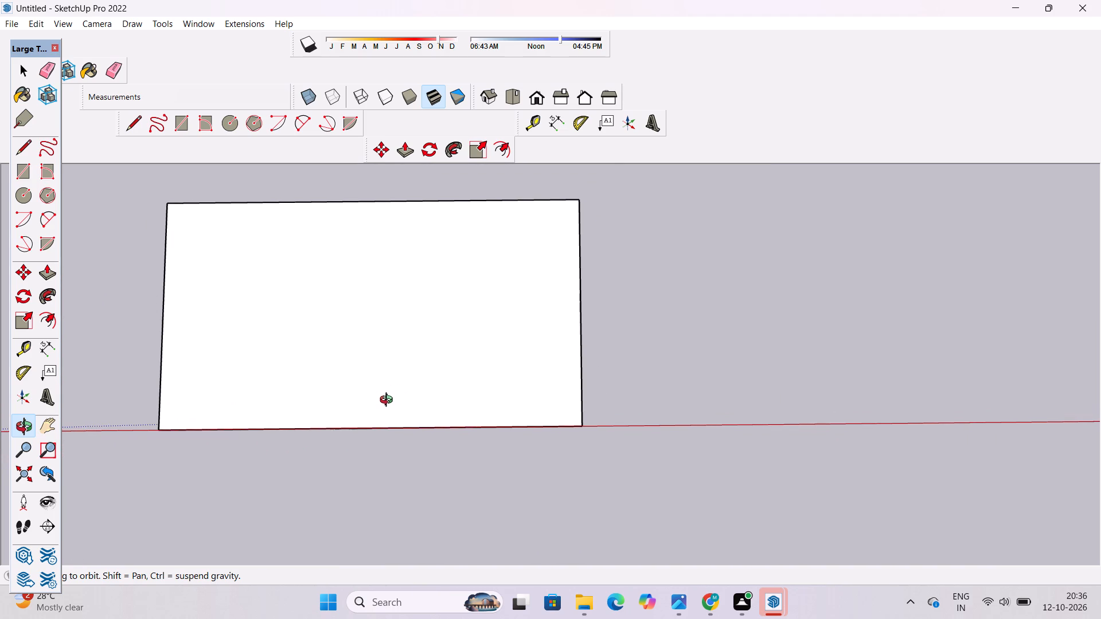
pyautogui.scroll(2, 383, 402)
pyautogui.scroll(-4, 378, 394)
pyautogui.keyDown('shift'); pyautogui.moveTo(451, 395); pyautogui.dragTo(421, 426); pyautogui.keyUp('shift')
pyautogui.keyDown('shift'); pyautogui.scroll(3, 377, 440); pyautogui.keyUp('shift')
pyautogui.keyDown('shift'); pyautogui.moveTo(374, 436); pyautogui.dragTo(365, 421); pyautogui.keyUp('shift')
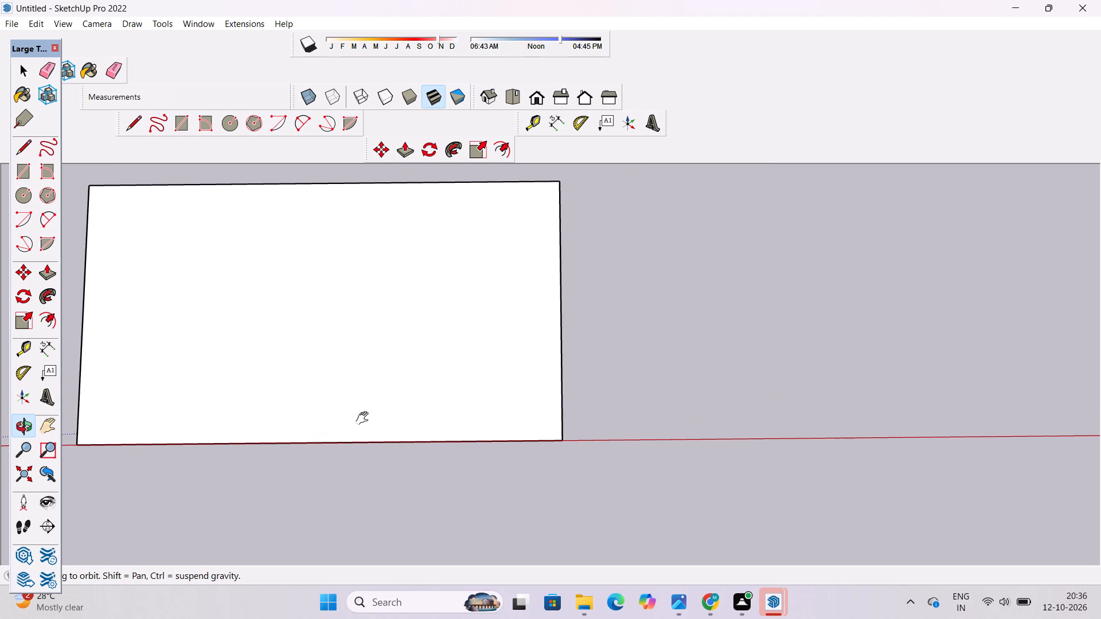
pyautogui.press('space')
pyautogui.click(637, 379)
pyautogui.press('o')
pyautogui.scroll(-2, 521, 398)
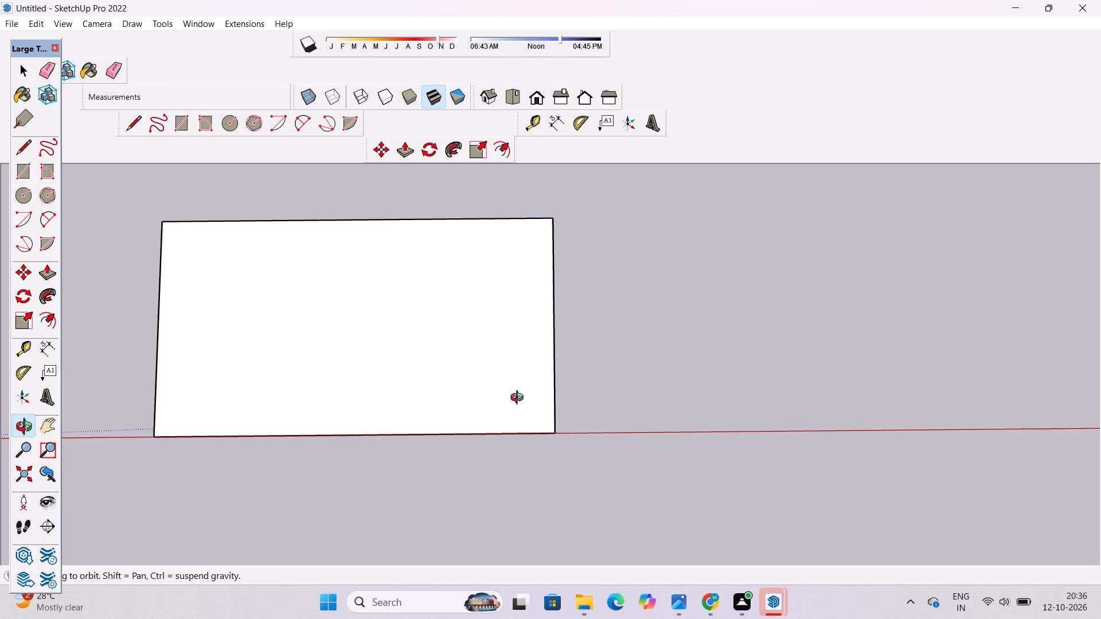
pyautogui.keyDown('shift'); pyautogui.moveTo(509, 402); pyautogui.dragTo(503, 406); pyautogui.keyUp('shift')
pyautogui.press('space')
pyautogui.click(595, 395)
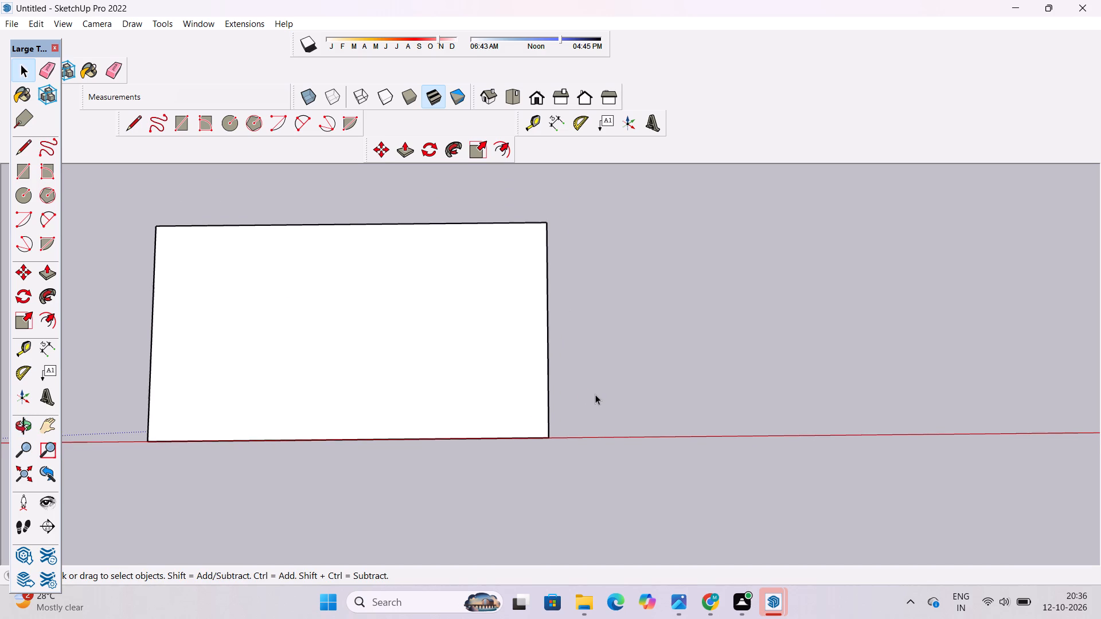
pyautogui.scroll(-3, 570, 405)
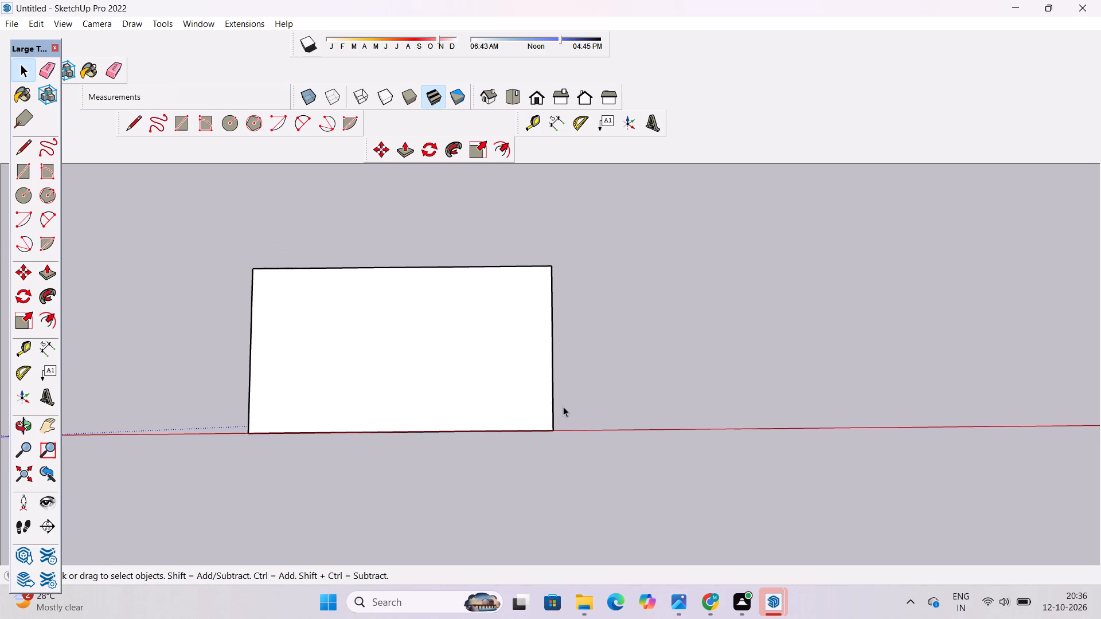
pyautogui.scroll(7, 528, 390)
pyautogui.scroll(-5, 549, 378)
pyautogui.press('o')
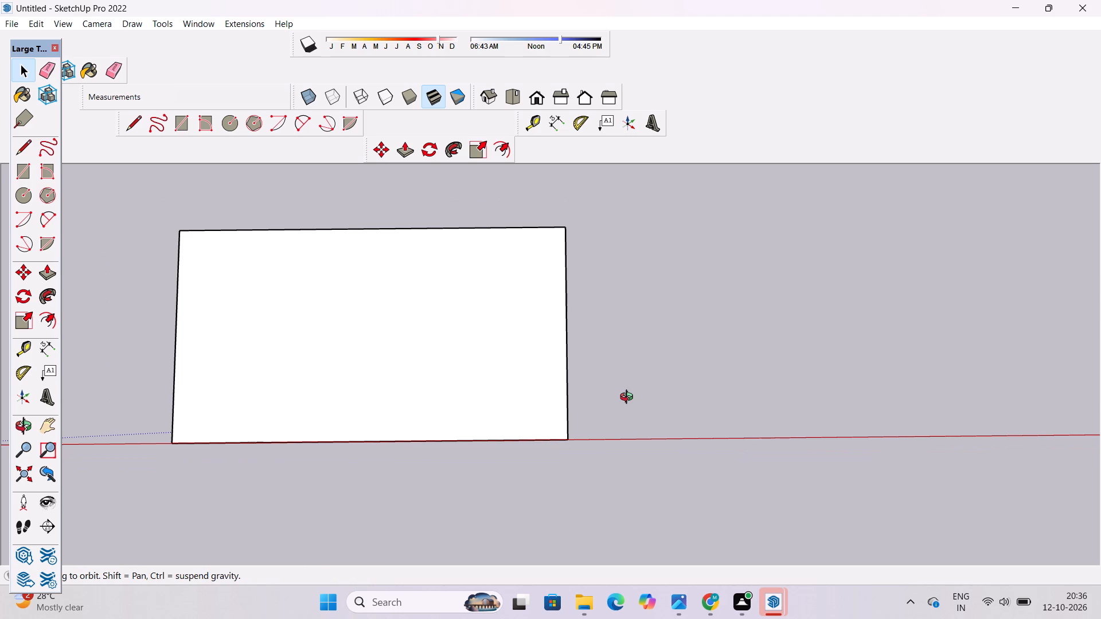
pyautogui.scroll(2, 601, 402)
pyautogui.keyDown('shift'); pyautogui.moveTo(579, 399); pyautogui.dragTo(549, 406); pyautogui.keyUp('shift')
pyautogui.keyDown('shift'); pyautogui.scroll(-5, 545, 405); pyautogui.keyUp('shift')
pyautogui.keyDown('shift'); pyautogui.moveTo(538, 403); pyautogui.dragTo(528, 408); pyautogui.keyUp('shift')
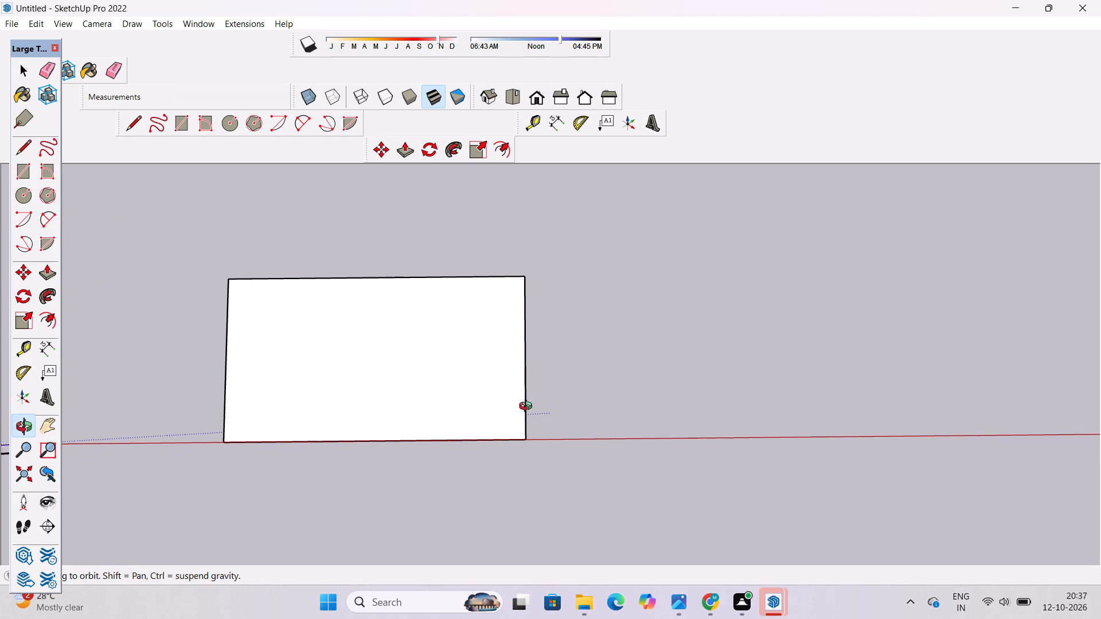
# Move the short edge farthest from the origin 5' outward along the red axis.
pyautogui.press('c')
pyautogui.press('space')
pyautogui.click(532, 381)
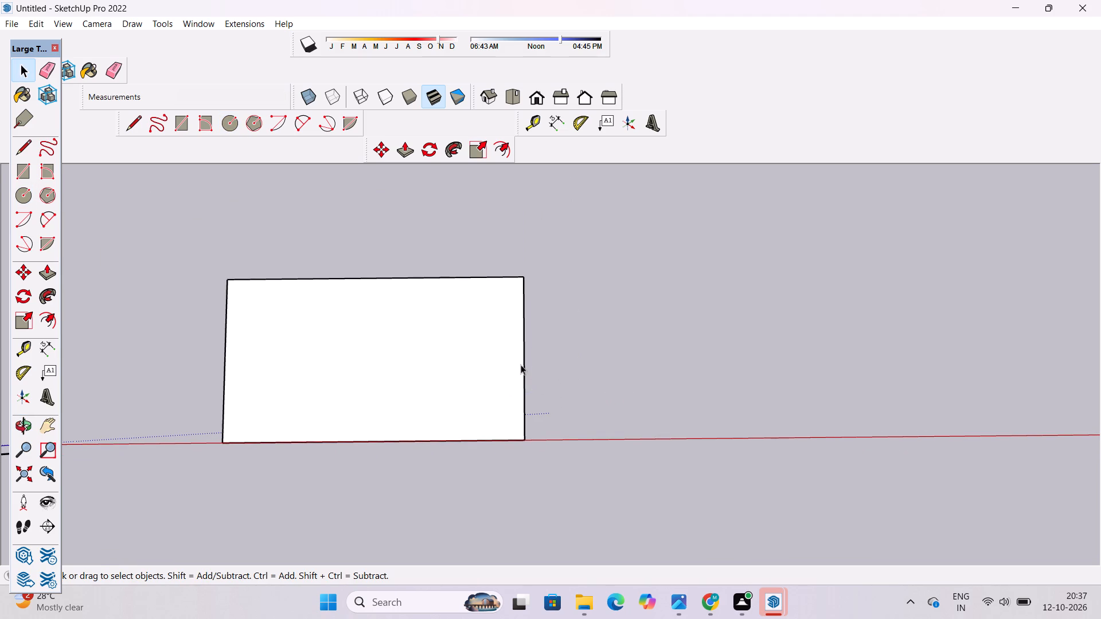
pyautogui.click(521, 363)
pyautogui.click(529, 362)
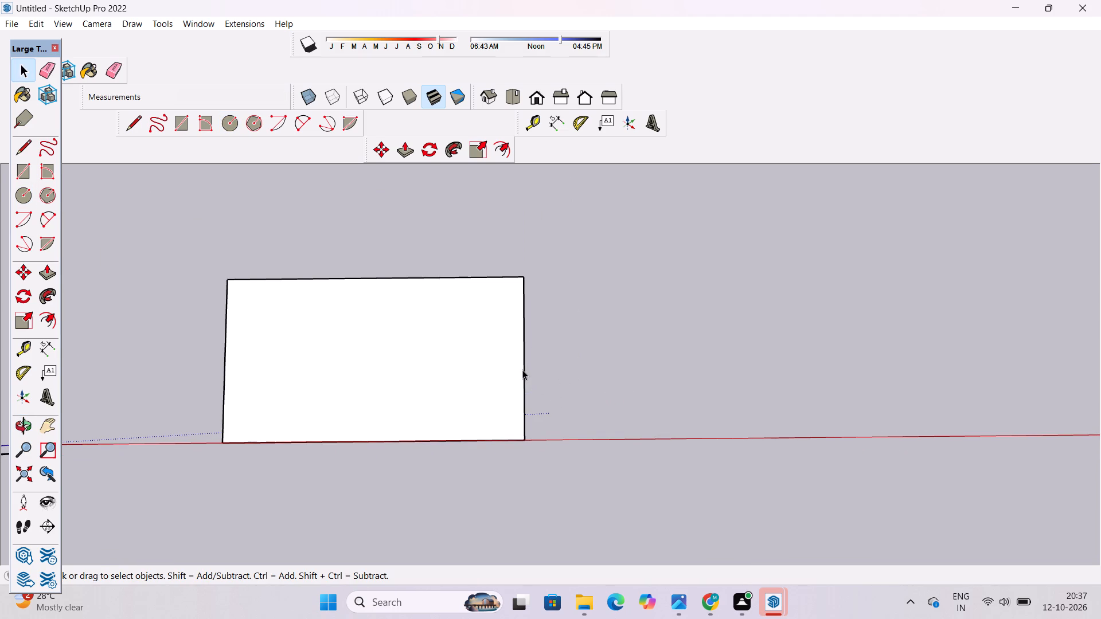
pyautogui.click(525, 369)
pyautogui.press('m')
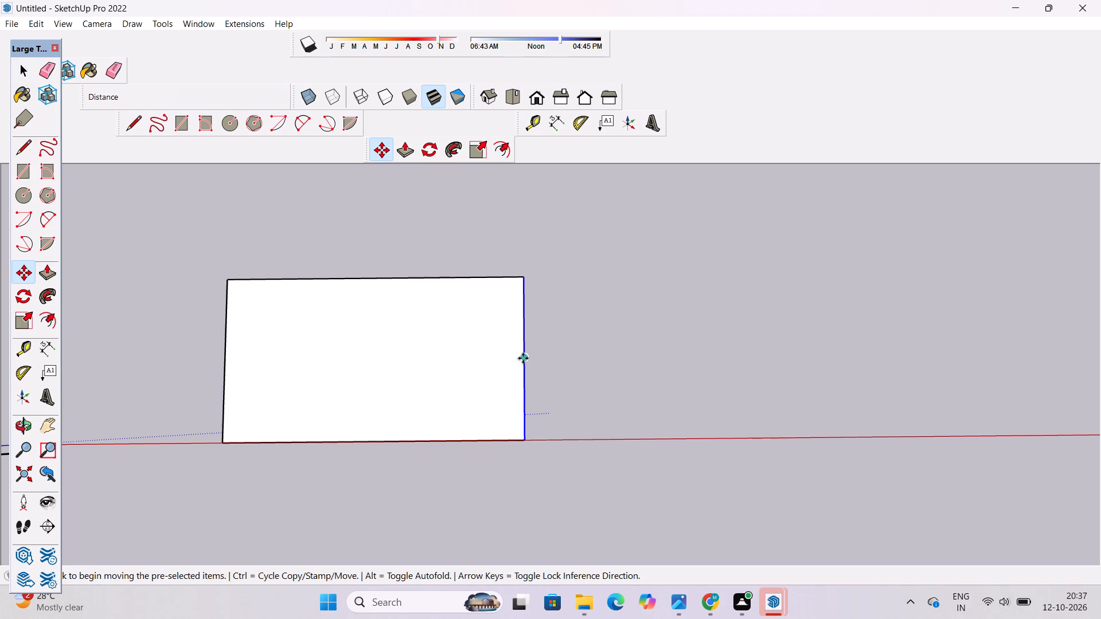
pyautogui.click(523, 358)
pyautogui.write("5'")
pyautogui.press('Return')
pyautogui.press('o')
pyautogui.press('space')
pyautogui.click(589, 367)
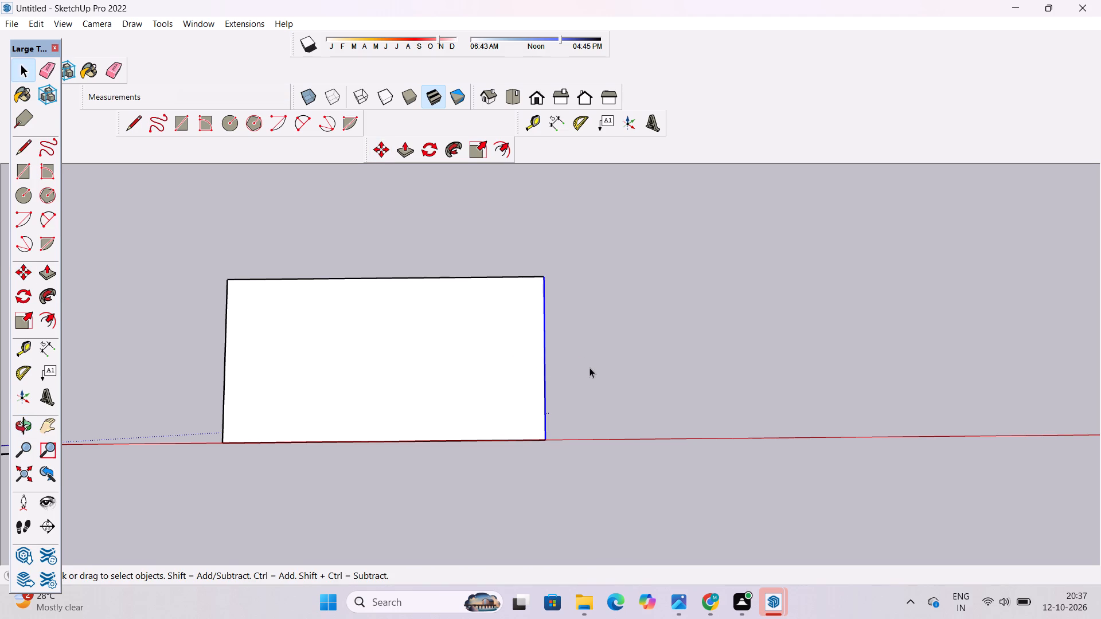
# Examine the lengthened rectangle, from its long edge on the red axis to the opposite long edge.
pyautogui.press('o')
pyautogui.scroll(-2, 477, 422)
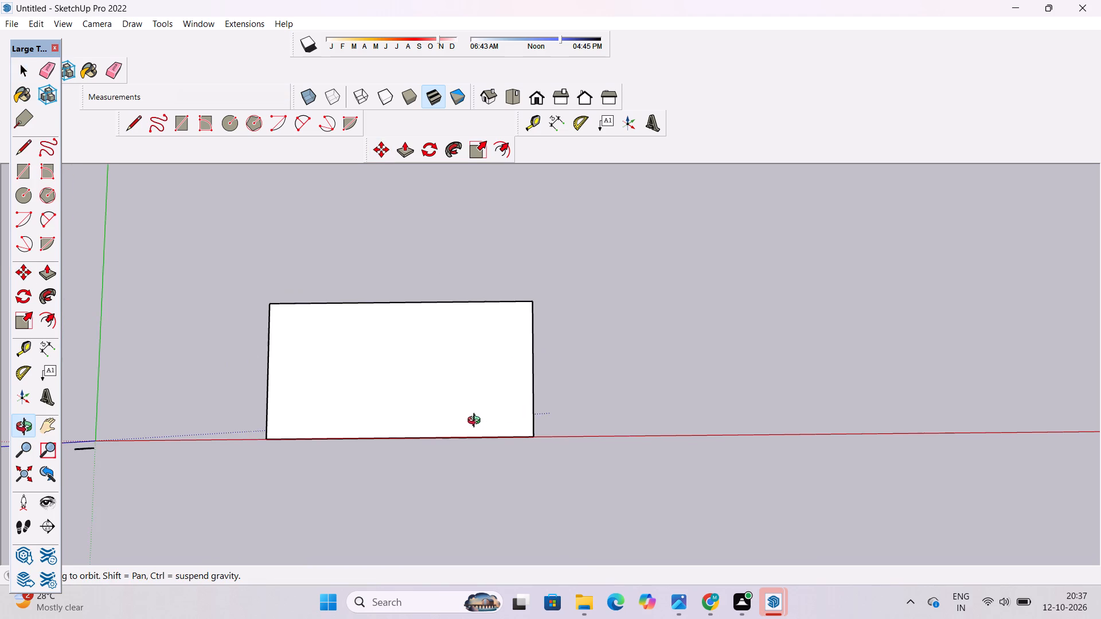
pyautogui.keyDown('shift'); pyautogui.moveTo(467, 428); pyautogui.dragTo(484, 405); pyautogui.keyUp('shift')
pyautogui.moveTo(484, 408); pyautogui.dragTo(484, 452)
pyautogui.scroll(8, 465, 488)
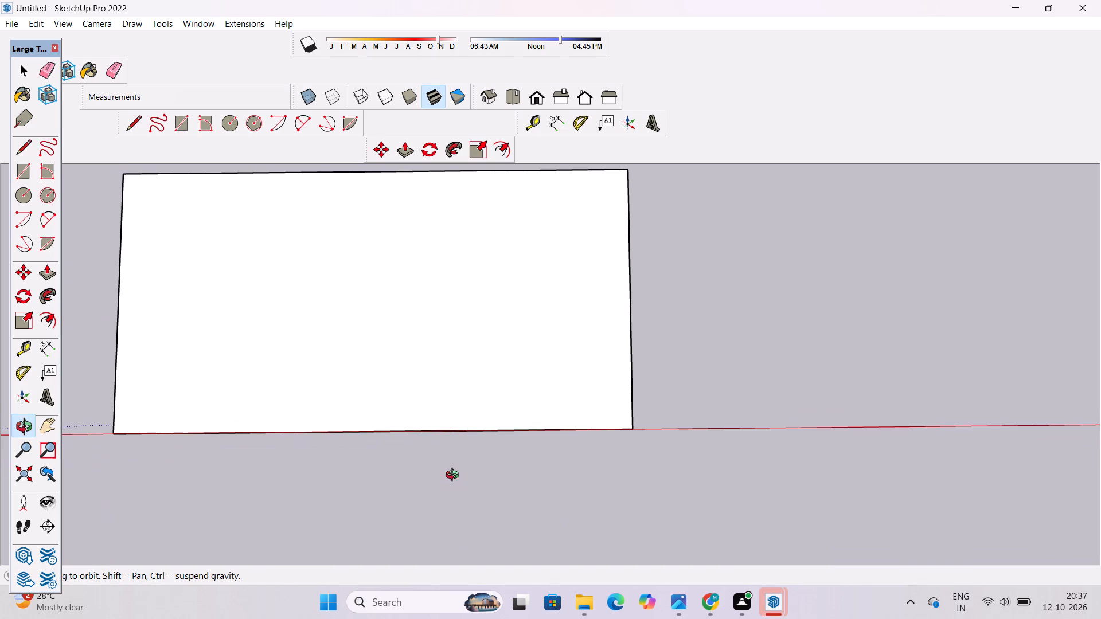
pyautogui.scroll(-1, 455, 468)
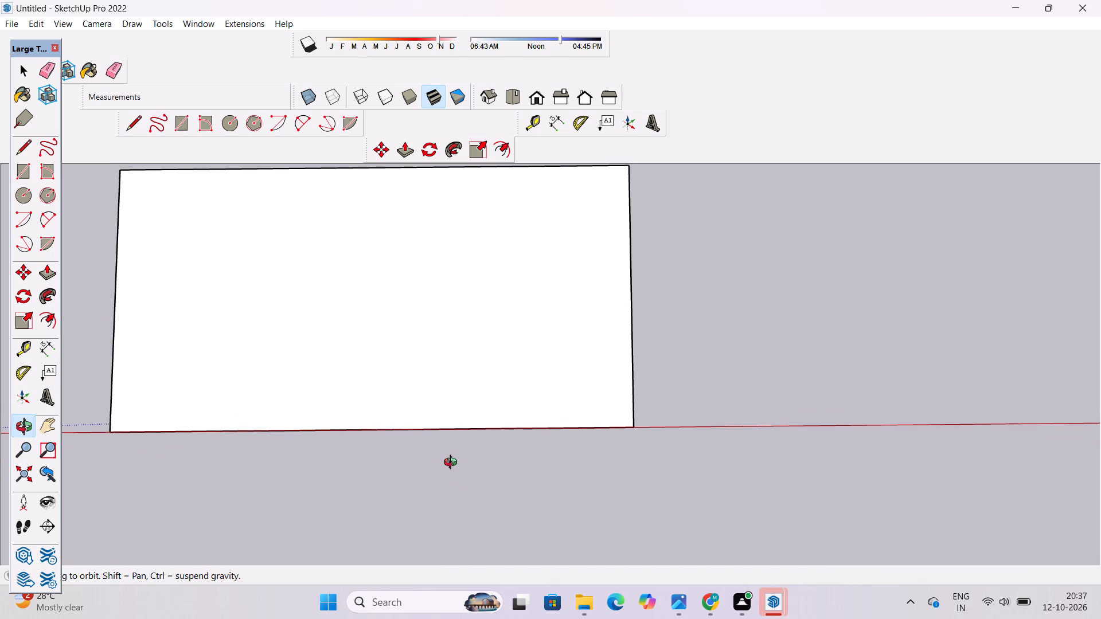
pyautogui.scroll(2, 453, 464)
pyautogui.keyDown('shift'); pyautogui.scroll(-6, 437, 406); pyautogui.keyUp('shift')
pyautogui.keyDown('shift'); pyautogui.moveTo(452, 413); pyautogui.dragTo(462, 522); pyautogui.keyUp('shift')
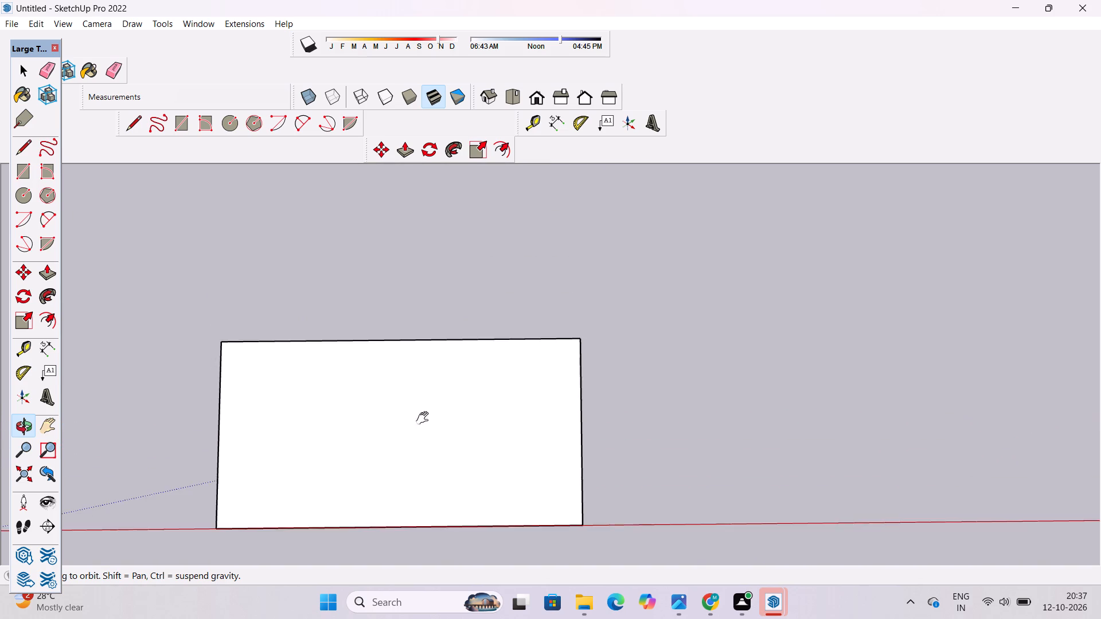
pyautogui.keyDown('shift'); pyautogui.scroll(5, 420, 408); pyautogui.keyUp('shift')
pyautogui.keyDown('shift'); pyautogui.moveTo(425, 405); pyautogui.dragTo(432, 413); pyautogui.keyUp('shift')
# Widen the rectangle by moving the long edge opposite the red axis 5' outward along the green axis.
pyautogui.press('space')
pyautogui.click(466, 301)
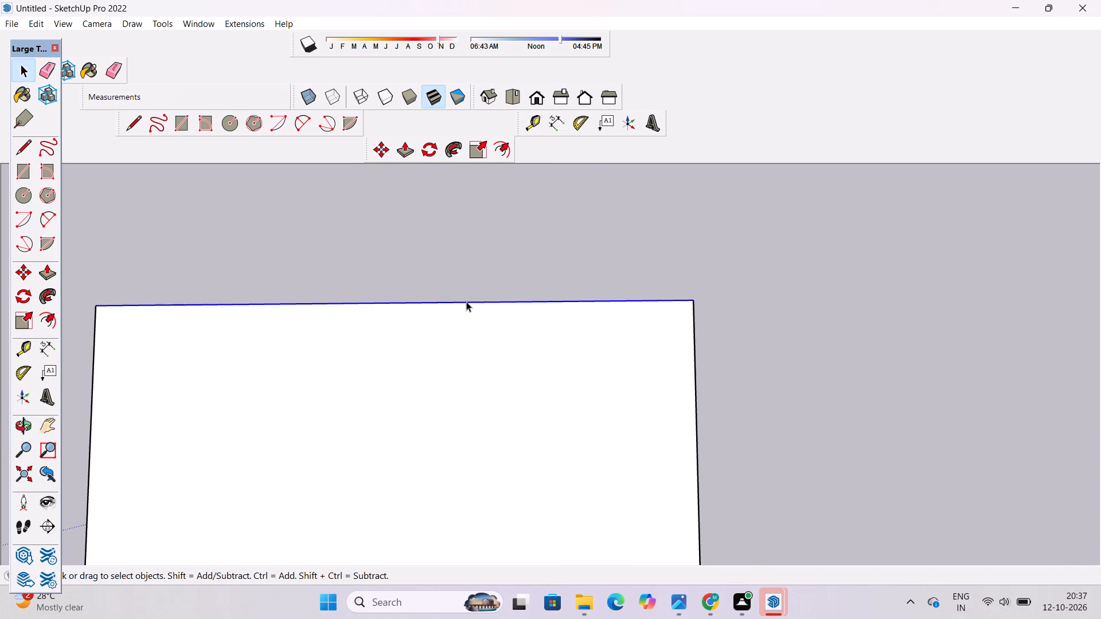
pyautogui.press('m')
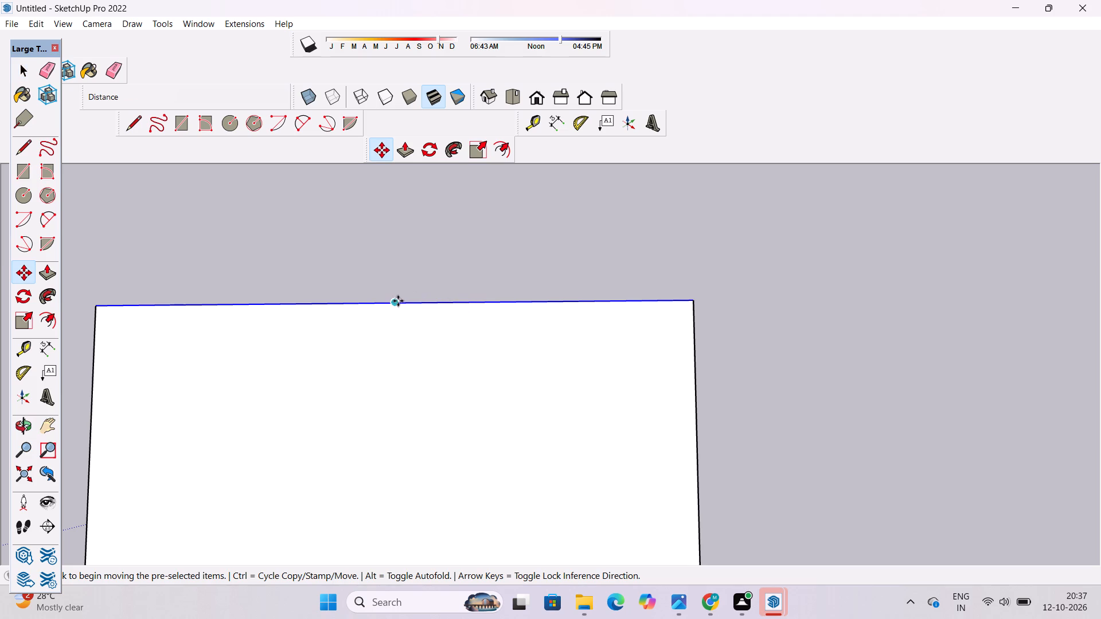
pyautogui.click(396, 302)
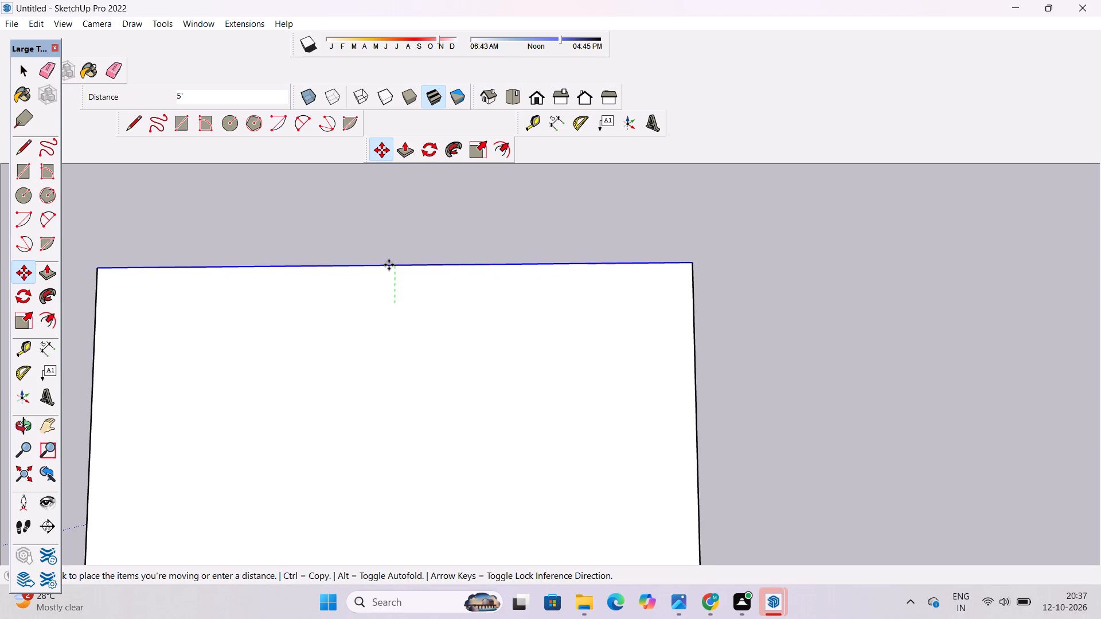
pyautogui.write("5'")
pyautogui.press('Return')
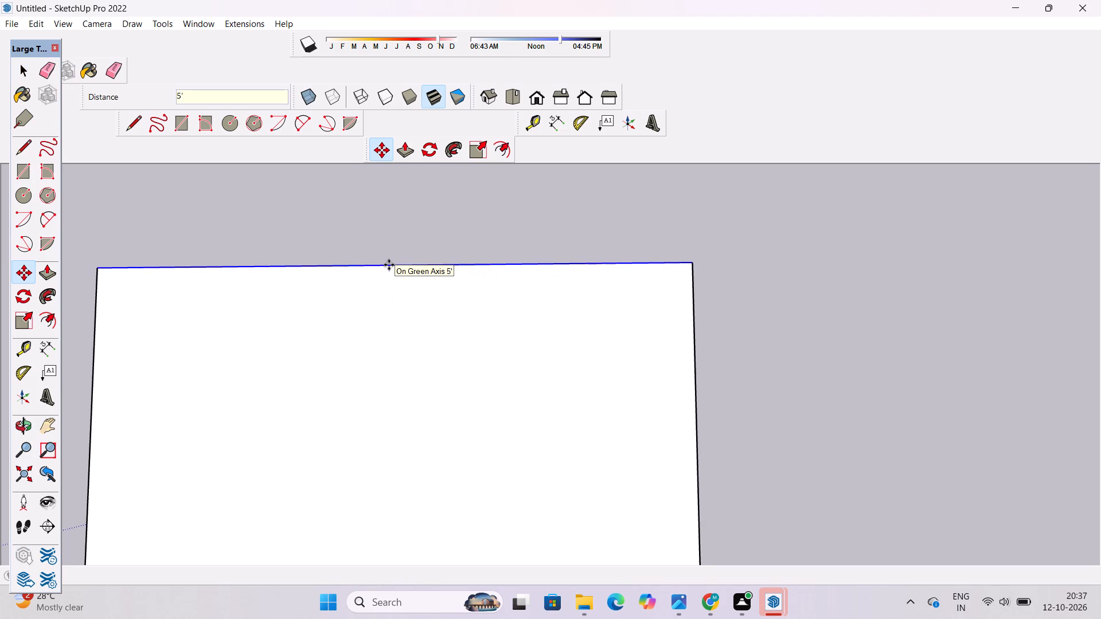
pyautogui.press('space')
pyautogui.click(768, 294)
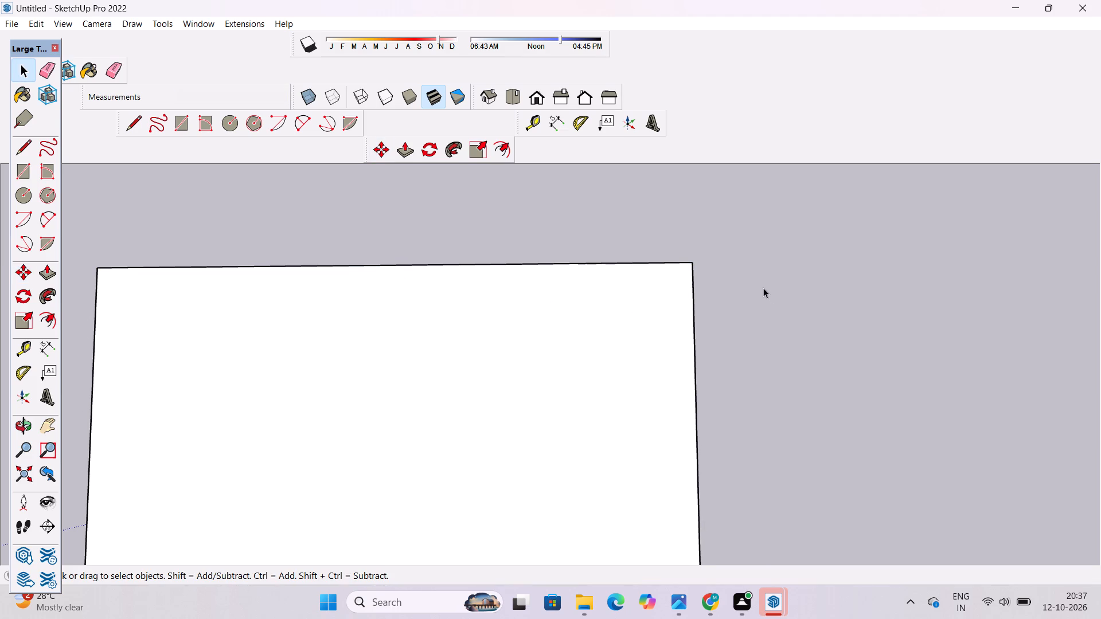
# Examine the widened rectangle's overall proportions and its position on the red axis.
pyautogui.press('o')
pyautogui.scroll(-4, 595, 335)
pyautogui.scroll(4, 560, 405)
pyautogui.keyDown('shift'); pyautogui.moveTo(565, 414); pyautogui.dragTo(555, 381); pyautogui.keyUp('shift')
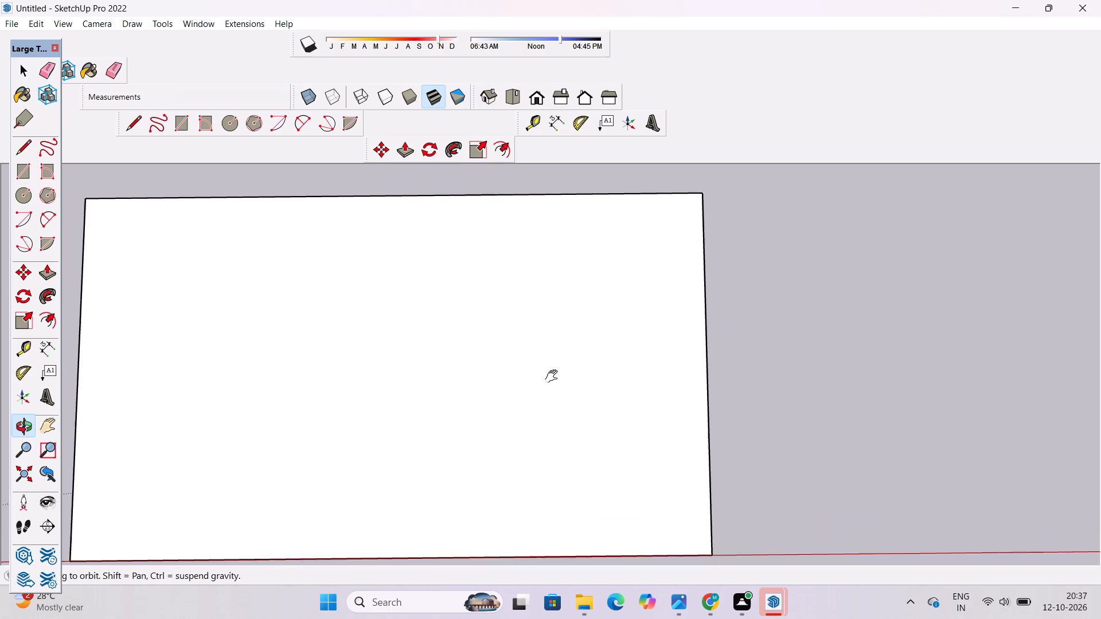
pyautogui.keyDown('shift'); pyautogui.scroll(-6, 554, 377); pyautogui.keyUp('shift')
pyautogui.keyDown('shift'); pyautogui.moveTo(582, 418); pyautogui.dragTo(570, 375); pyautogui.keyUp('shift')
pyautogui.scroll(1, 567, 369)
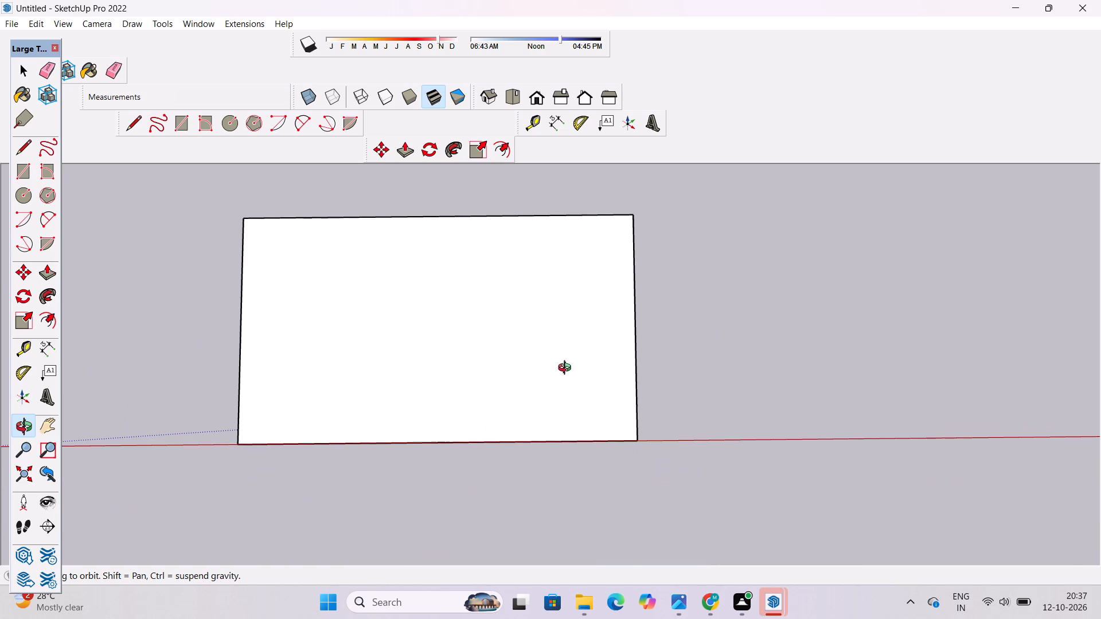
pyautogui.scroll(2, 567, 369)
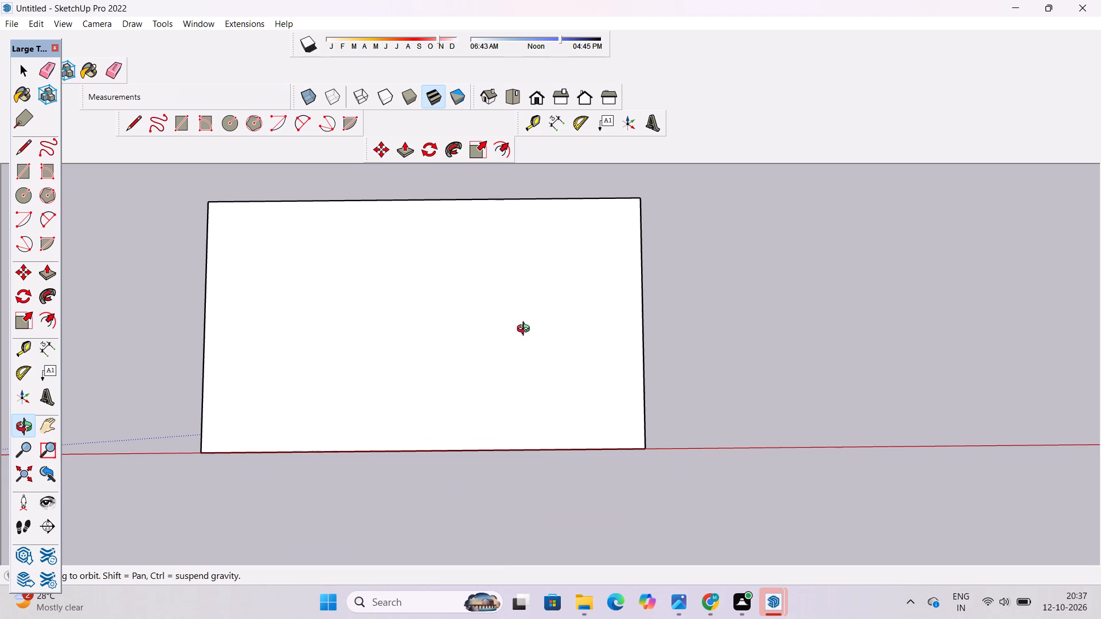
pyautogui.scroll(-3, 527, 336)
pyautogui.keyDown('shift'); pyautogui.moveTo(558, 341); pyautogui.dragTo(500, 359); pyautogui.keyUp('shift')
# Extend the rectangle by moving its short edge farthest from the origin another 5' outward along the red axis.
pyautogui.press('space')
pyautogui.click(636, 346)
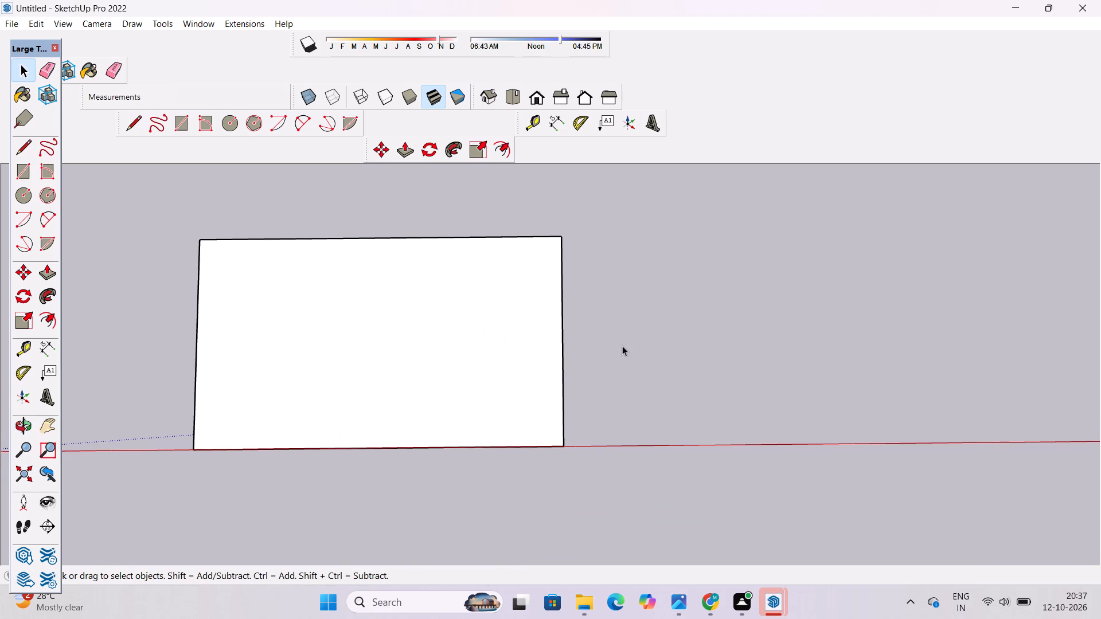
pyautogui.scroll(1, 566, 352)
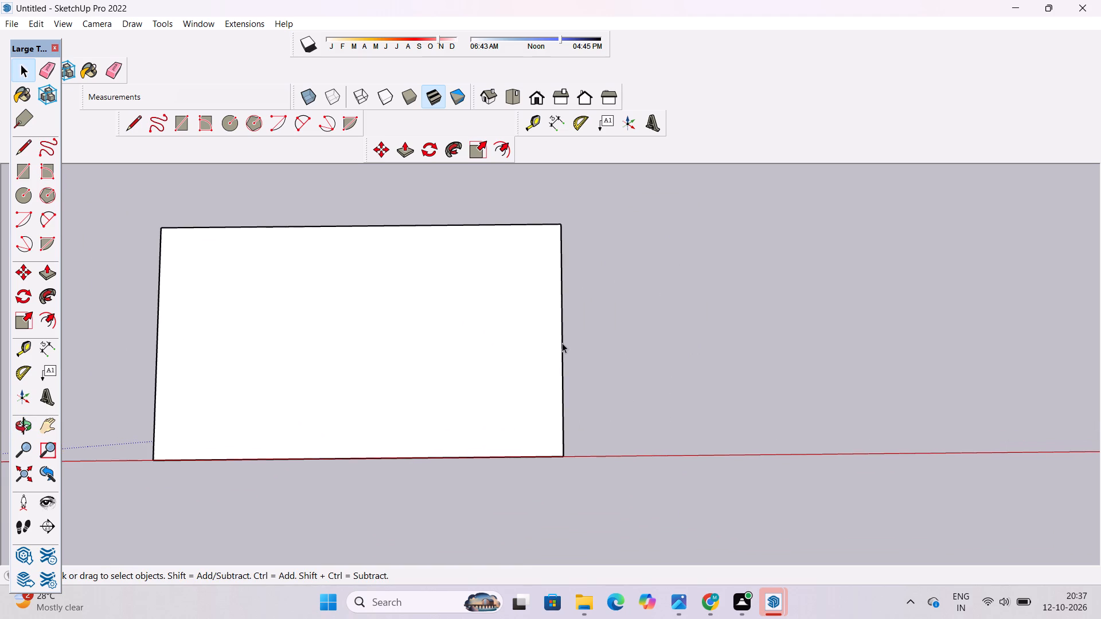
pyautogui.click(562, 340)
pyautogui.press('m')
pyautogui.scroll(-2, 551, 343)
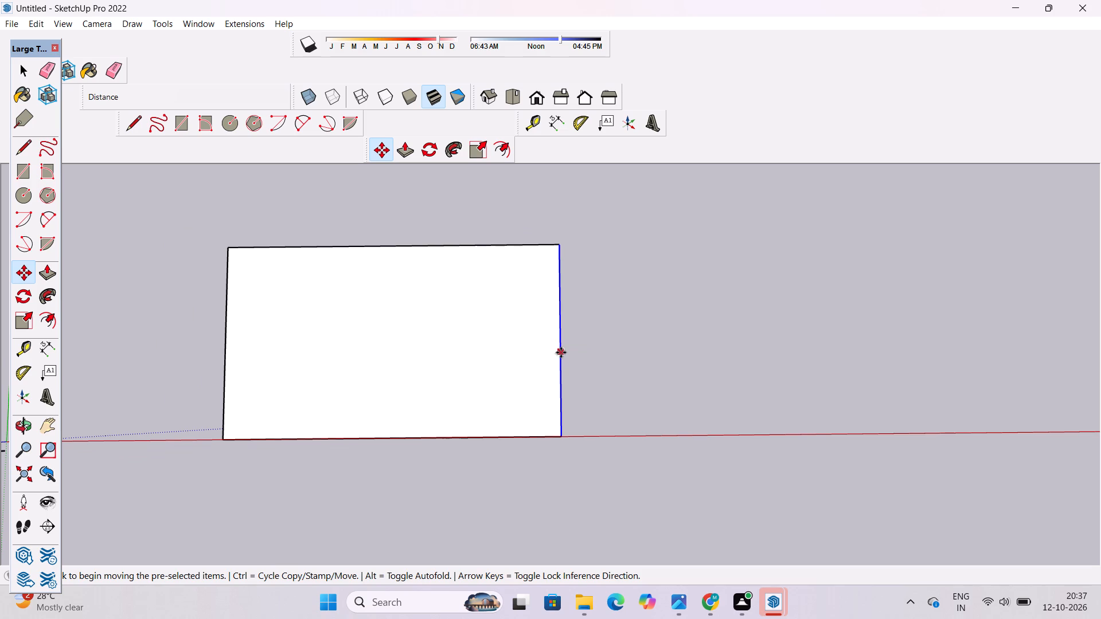
pyautogui.click(561, 342)
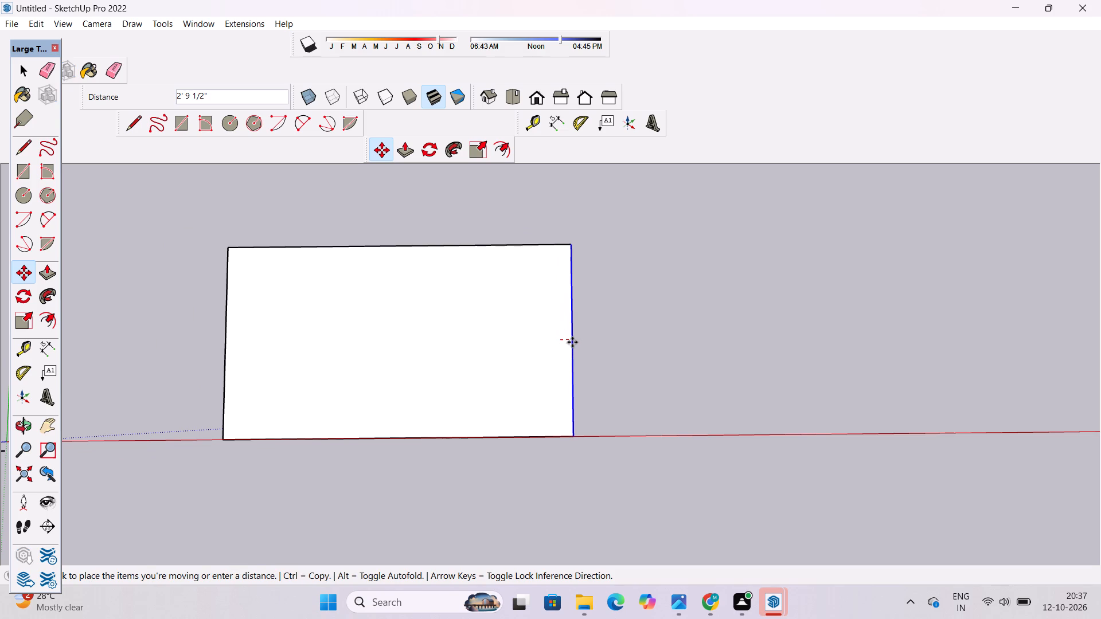
pyautogui.write("5'")
pyautogui.press('Return')
pyautogui.press('space')
pyautogui.click(665, 331)
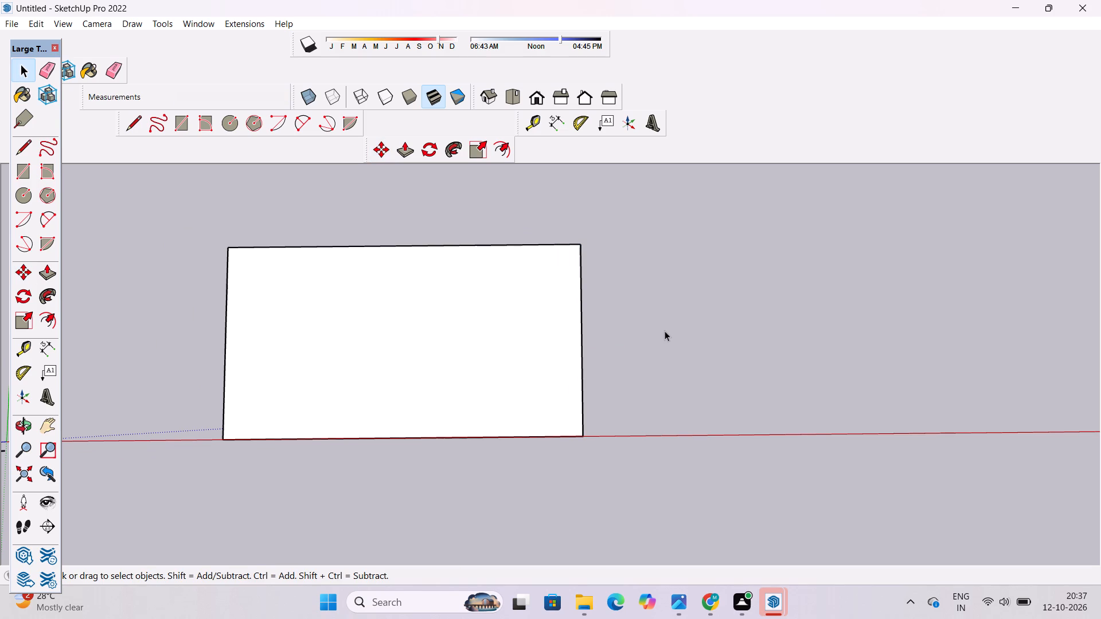
# Examine the extended rectangle and its alignment with the red axis from several tilted angles.
pyautogui.press('o')
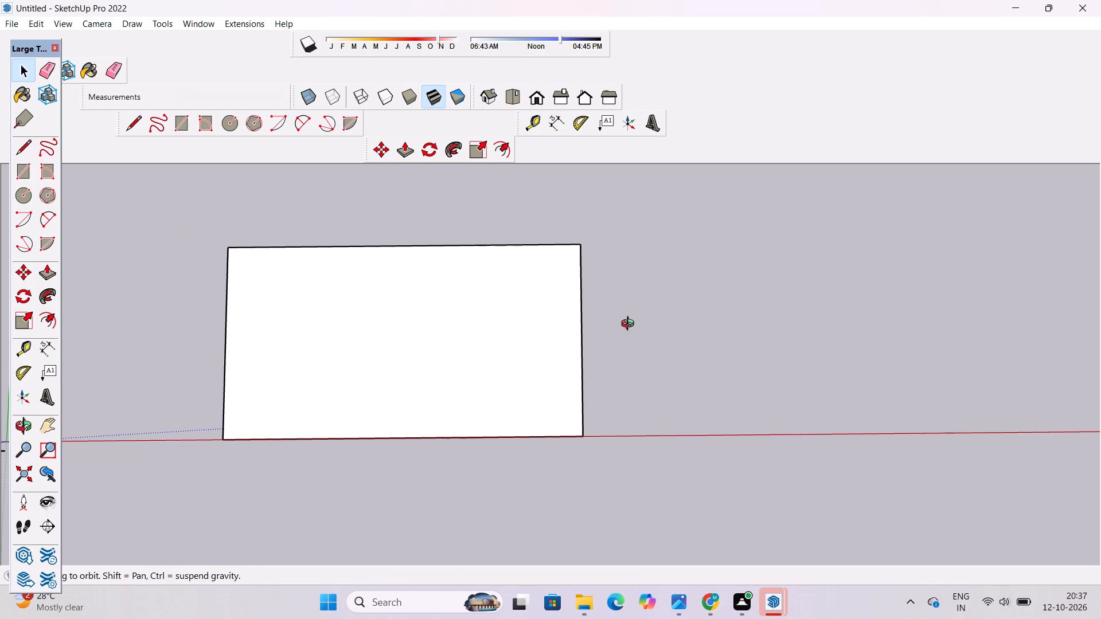
pyautogui.scroll(-4, 610, 319)
pyautogui.keyDown('shift'); pyautogui.moveTo(626, 358); pyautogui.dragTo(610, 365); pyautogui.keyUp('shift')
pyautogui.scroll(7, 471, 409)
pyautogui.keyDown('shift'); pyautogui.moveTo(571, 376); pyautogui.dragTo(448, 418); pyautogui.keyUp('shift')
pyautogui.keyDown('shift'); pyautogui.scroll(-2, 447, 414); pyautogui.keyUp('shift')
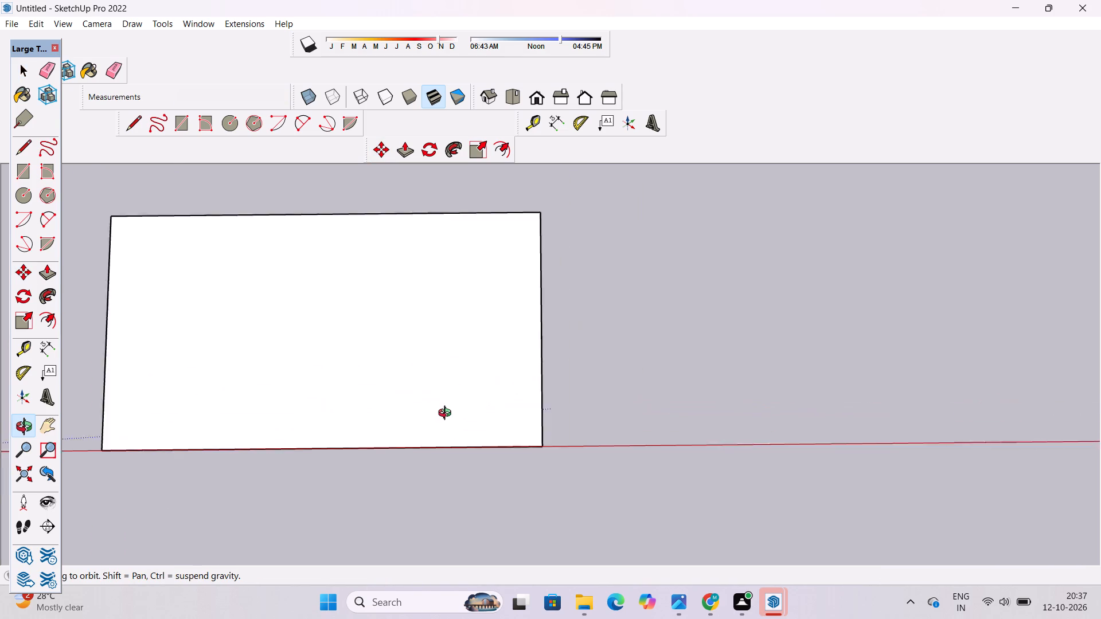
pyautogui.keyDown('shift'); pyautogui.scroll(-2, 447, 414); pyautogui.keyUp('shift')
pyautogui.keyDown('shift'); pyautogui.moveTo(442, 420); pyautogui.dragTo(447, 418); pyautogui.keyUp('shift')
pyautogui.keyDown('shift'); pyautogui.moveTo(454, 410); pyautogui.dragTo(465, 409); pyautogui.keyUp('shift')
pyautogui.moveTo(445, 455); pyautogui.dragTo(460, 413)
pyautogui.scroll(-1, 439, 428)
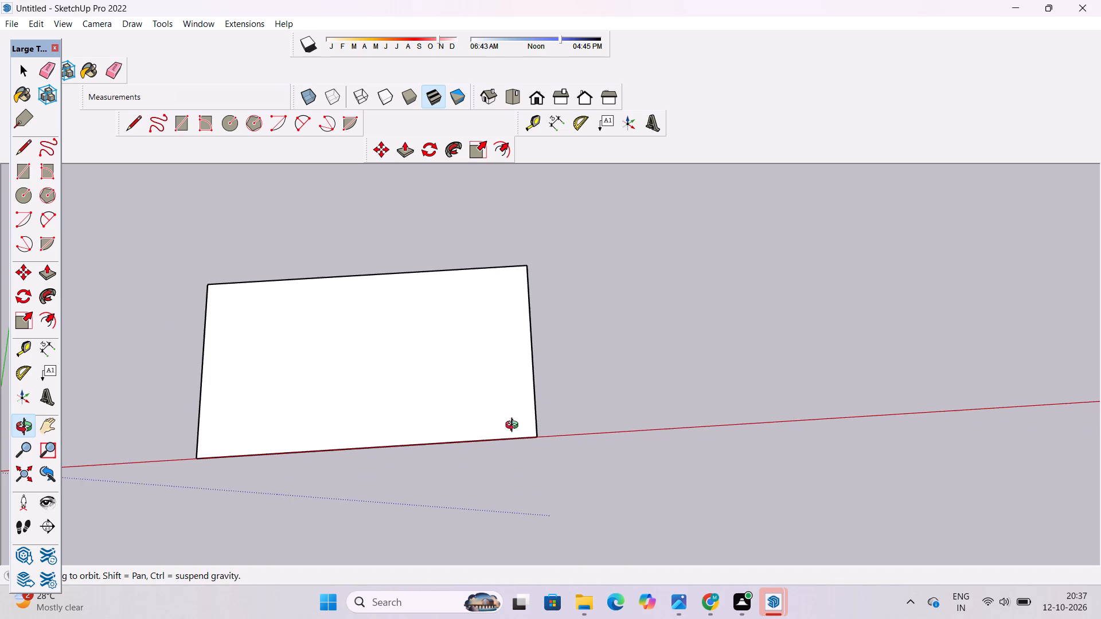
pyautogui.moveTo(514, 426); pyautogui.dragTo(485, 453)
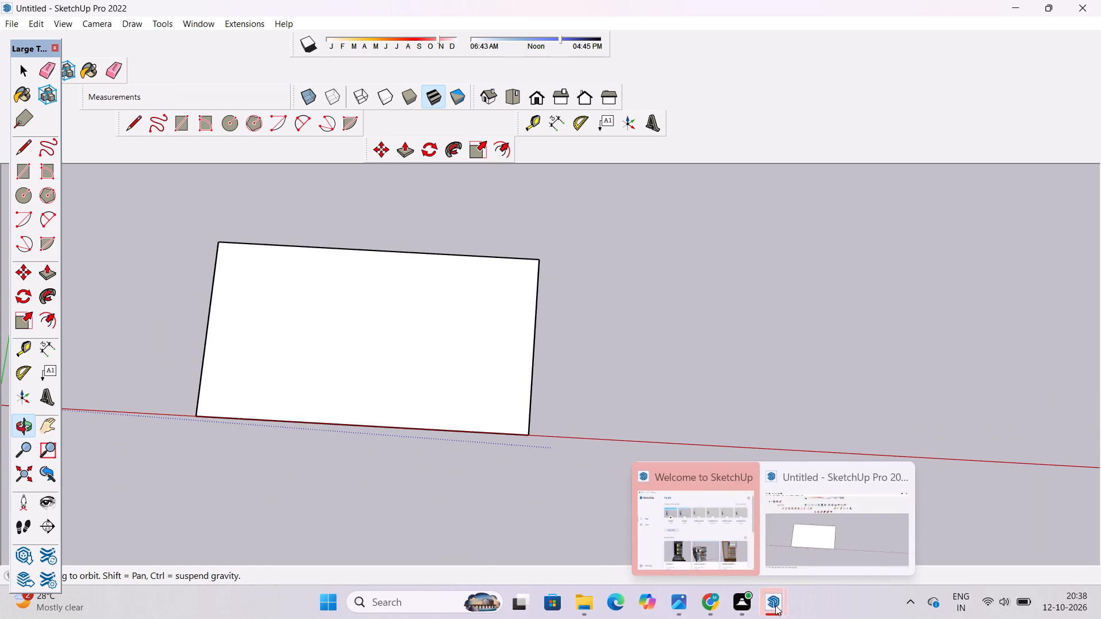
# Close the Welcome to SketchUp window while keeping the untitled model open.
pyautogui.click(745, 479)
# Examine the enlarged rectangle together with the origin and the axes from a tilted angle.
pyautogui.scroll(2, 446, 398)
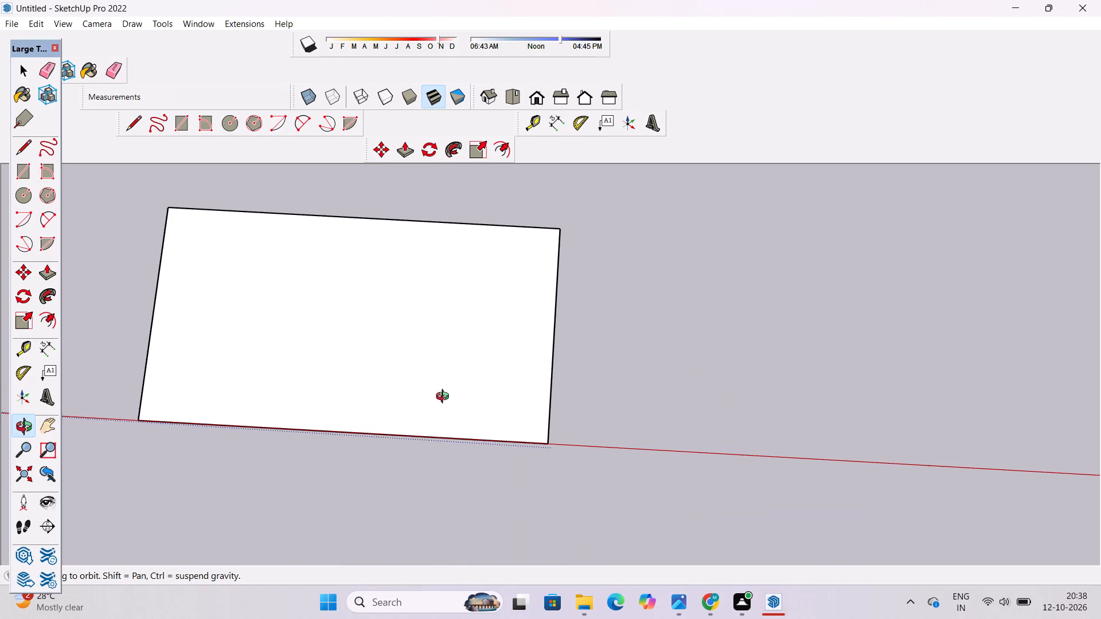
pyautogui.keyDown('shift'); pyautogui.moveTo(440, 399); pyautogui.dragTo(580, 457); pyautogui.keyUp('shift')
pyautogui.moveTo(479, 487); pyautogui.dragTo(529, 452)
pyautogui.keyDown('shift'); pyautogui.moveTo(532, 485); pyautogui.dragTo(524, 403); pyautogui.keyUp('shift')
pyautogui.moveTo(527, 409); pyautogui.dragTo(482, 425)
pyautogui.scroll(-4, 482, 425)
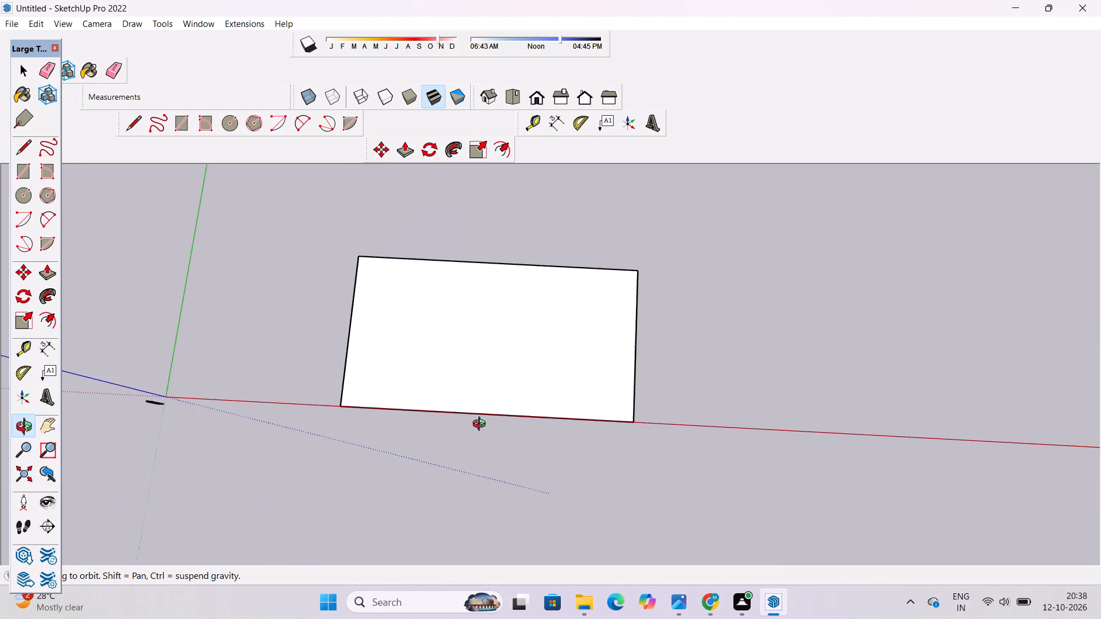
# Examine the enlarged rectangle's face and its long edge along the red axis from closer, lower angles.
pyautogui.keyDown('shift'); pyautogui.moveTo(529, 400); pyautogui.dragTo(496, 439); pyautogui.keyUp('shift')
pyautogui.scroll(8, 495, 442)
pyautogui.keyDown('shift'); pyautogui.moveTo(493, 441); pyautogui.dragTo(425, 441); pyautogui.keyUp('shift')
pyautogui.moveTo(428, 448); pyautogui.dragTo(448, 484)
pyautogui.scroll(-6, 448, 474)
pyautogui.moveTo(462, 489); pyautogui.dragTo(457, 452)
pyautogui.scroll(4, 464, 460)
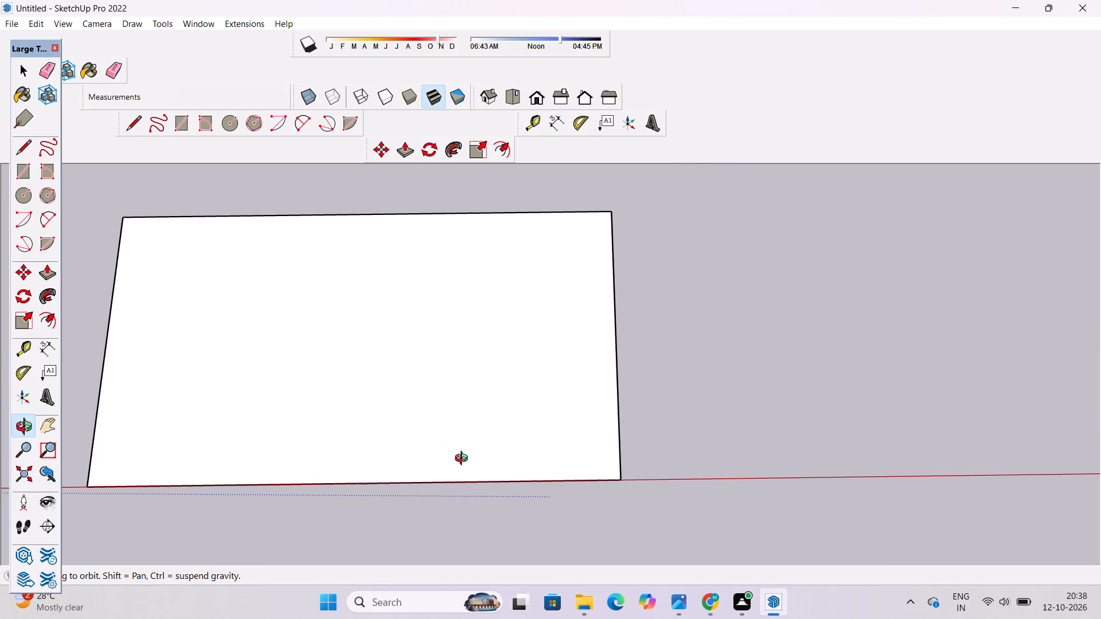
pyautogui.scroll(-2, 464, 460)
pyautogui.keyDown('shift'); pyautogui.moveTo(464, 460); pyautogui.dragTo(487, 447); pyautogui.keyUp('shift')
pyautogui.keyDown('shift'); pyautogui.click(487, 447); pyautogui.keyUp('shift')
pyautogui.keyDown('shift'); pyautogui.scroll(2, 483, 449); pyautogui.keyUp('shift')
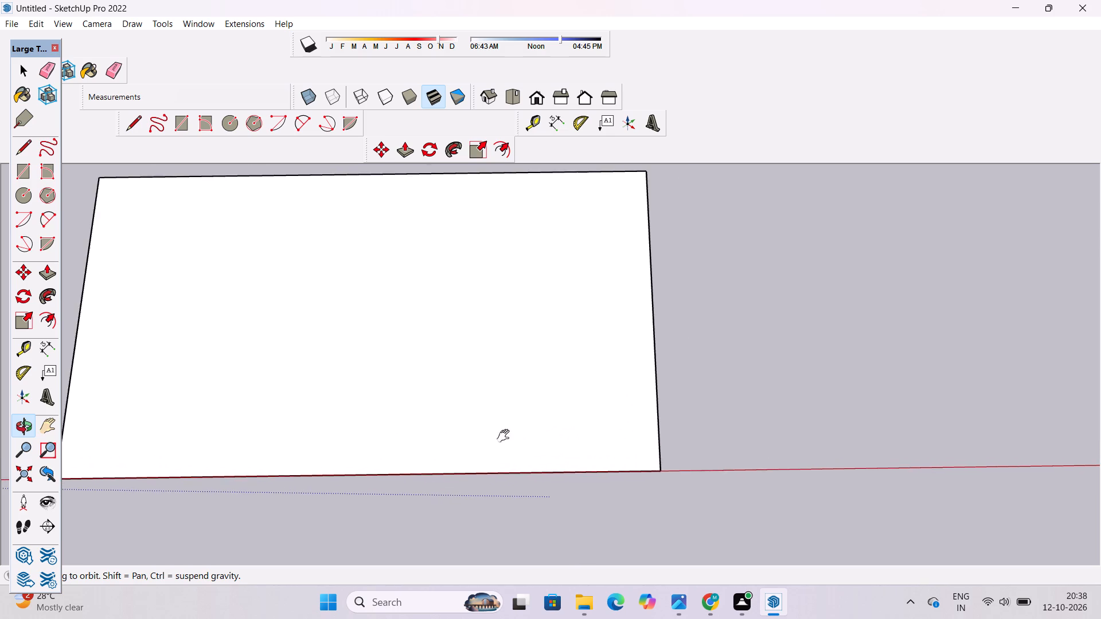
pyautogui.keyDown('shift'); pyautogui.moveTo(522, 428); pyautogui.dragTo(580, 411); pyautogui.keyUp('shift')
pyautogui.keyDown('shift'); pyautogui.scroll(1, 576, 413); pyautogui.keyUp('shift')
pyautogui.keyDown('shift'); pyautogui.scroll(-5, 576, 413); pyautogui.keyUp('shift')
pyautogui.keyDown('shift'); pyautogui.moveTo(576, 413); pyautogui.dragTo(570, 426); pyautogui.keyUp('shift')
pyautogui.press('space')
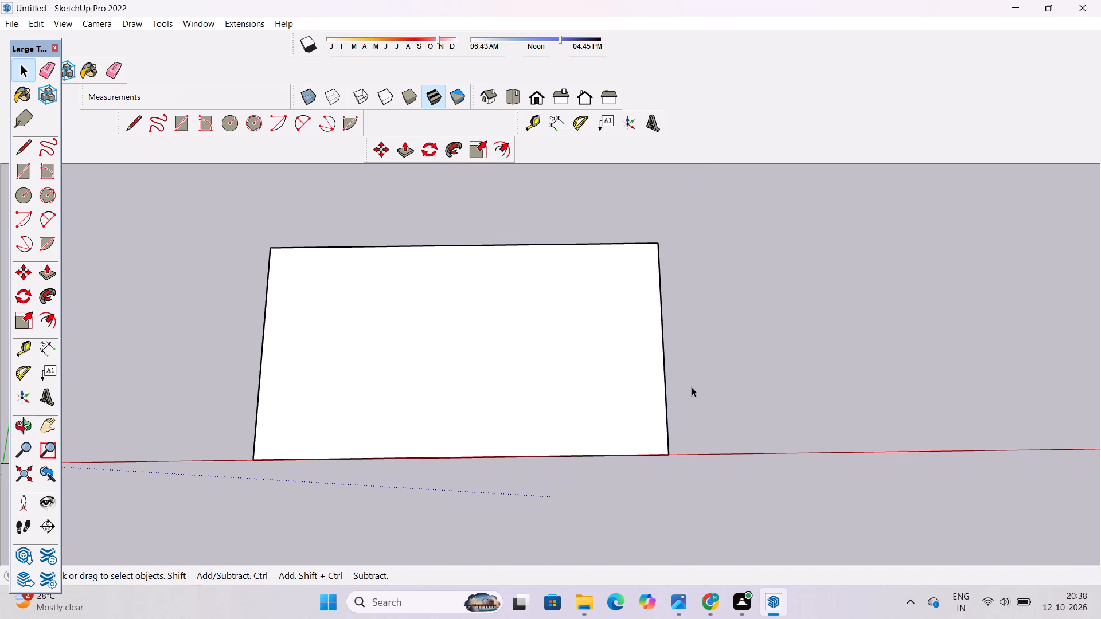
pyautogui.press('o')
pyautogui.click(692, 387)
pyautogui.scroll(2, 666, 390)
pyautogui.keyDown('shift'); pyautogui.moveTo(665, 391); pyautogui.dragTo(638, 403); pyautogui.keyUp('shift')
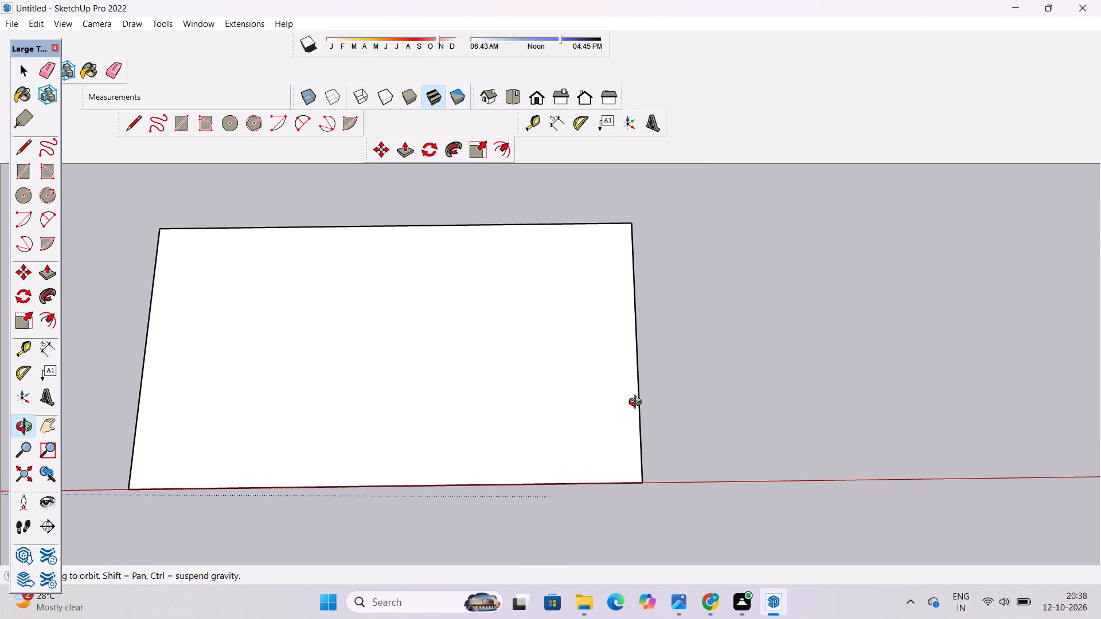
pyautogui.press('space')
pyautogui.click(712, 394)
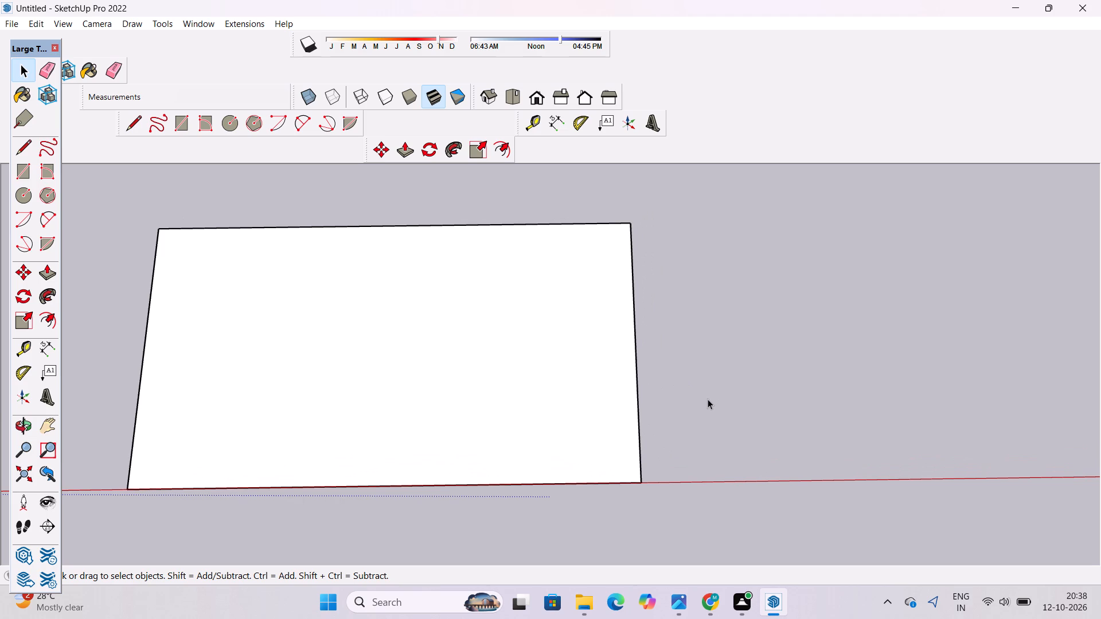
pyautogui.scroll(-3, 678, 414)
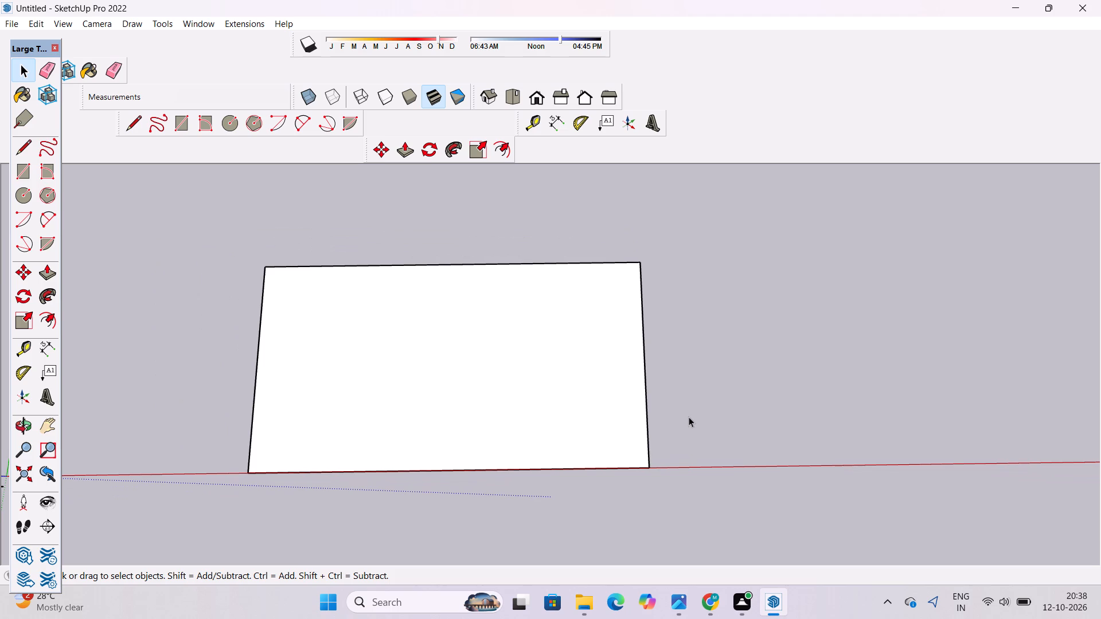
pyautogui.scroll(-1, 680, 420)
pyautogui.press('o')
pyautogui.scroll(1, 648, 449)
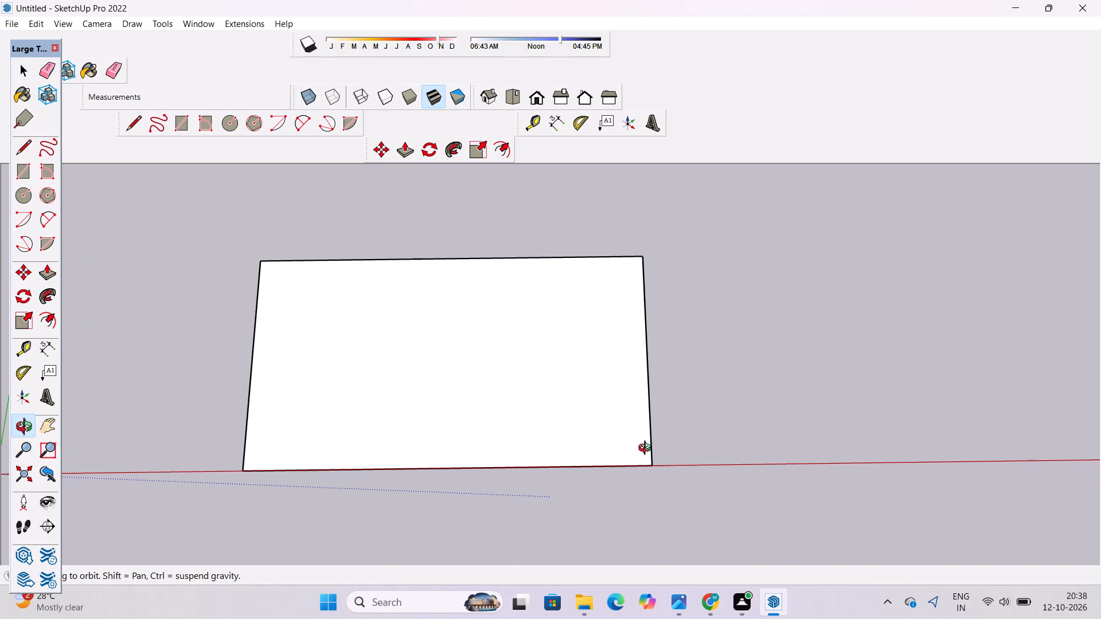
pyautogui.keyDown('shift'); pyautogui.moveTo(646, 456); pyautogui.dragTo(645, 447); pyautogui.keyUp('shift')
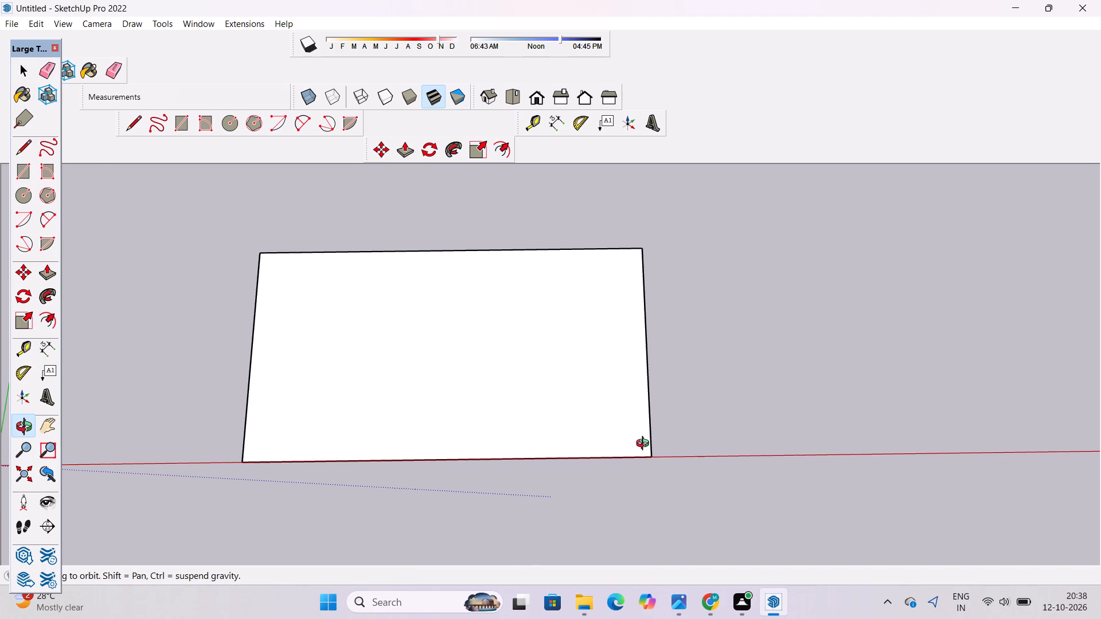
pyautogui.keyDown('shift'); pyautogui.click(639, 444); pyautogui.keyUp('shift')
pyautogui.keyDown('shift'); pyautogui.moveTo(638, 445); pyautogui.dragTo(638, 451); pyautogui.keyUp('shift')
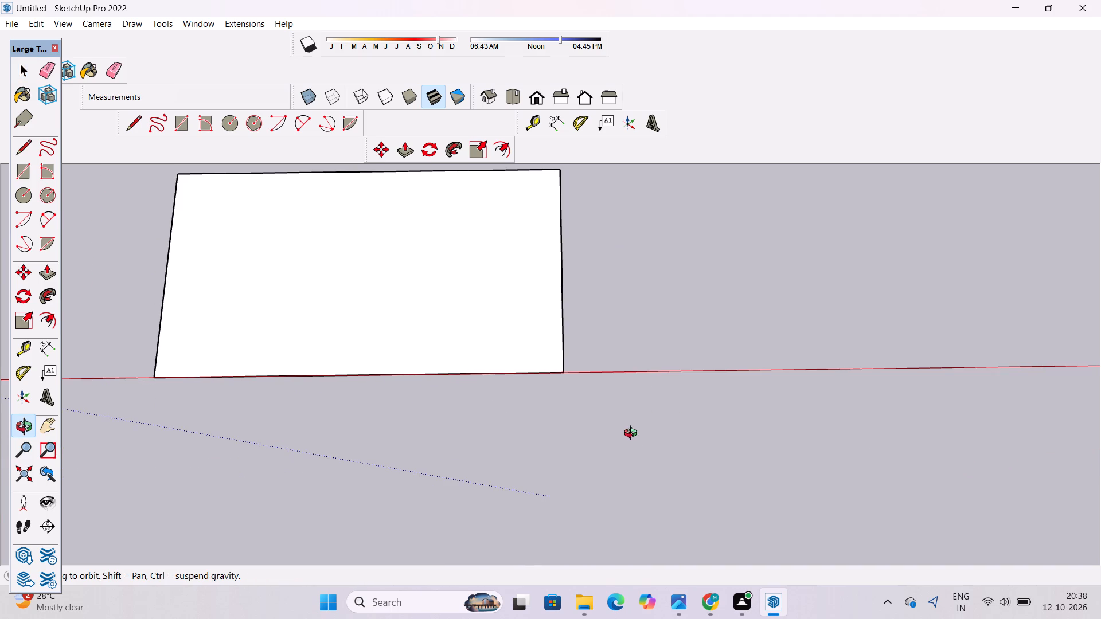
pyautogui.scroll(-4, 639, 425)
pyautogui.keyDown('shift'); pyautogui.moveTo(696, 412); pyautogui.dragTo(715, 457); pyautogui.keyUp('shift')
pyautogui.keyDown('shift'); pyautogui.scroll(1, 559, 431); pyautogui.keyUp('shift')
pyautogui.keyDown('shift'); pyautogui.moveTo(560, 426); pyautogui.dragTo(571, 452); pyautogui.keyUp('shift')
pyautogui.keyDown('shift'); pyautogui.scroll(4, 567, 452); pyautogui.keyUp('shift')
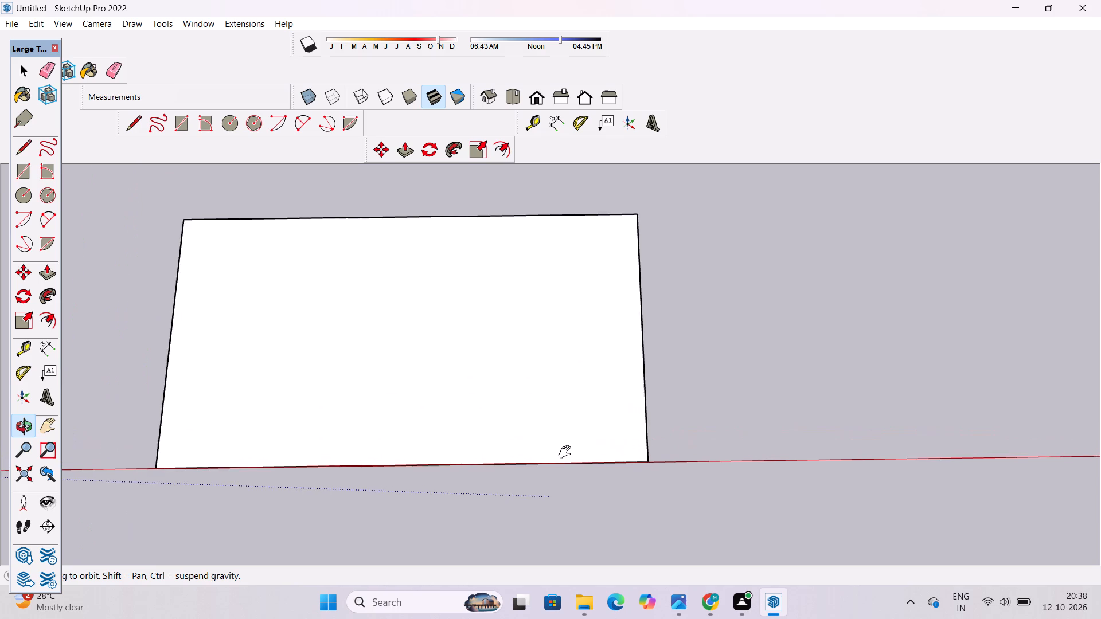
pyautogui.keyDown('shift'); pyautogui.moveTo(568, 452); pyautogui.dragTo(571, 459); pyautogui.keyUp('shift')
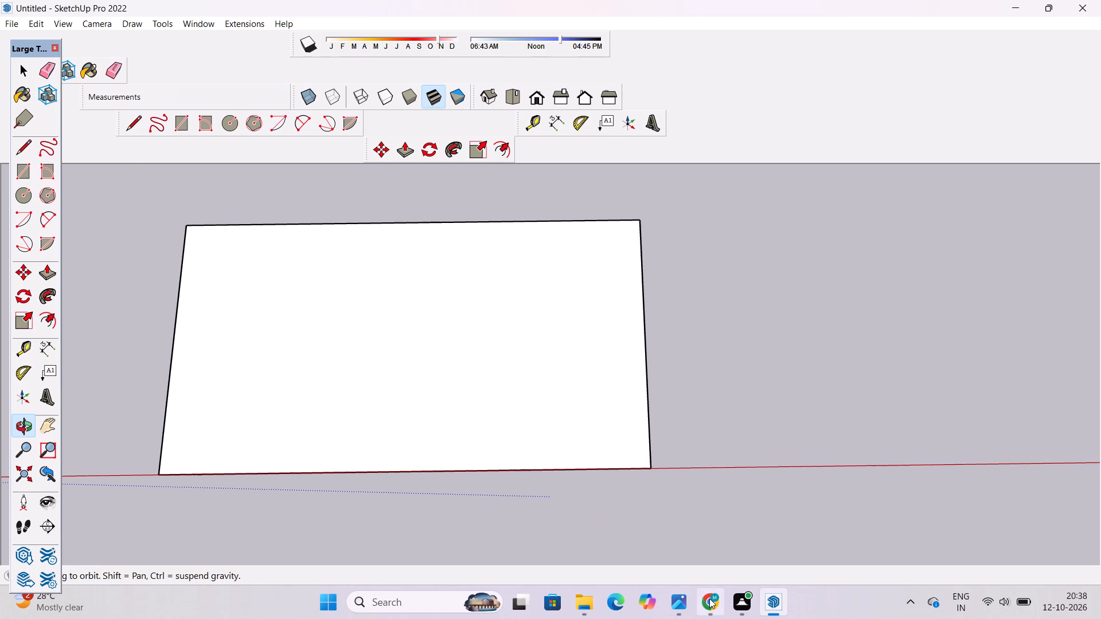
# Switch to the Photos app and close its open image viewer window.
pyautogui.click(671, 601)
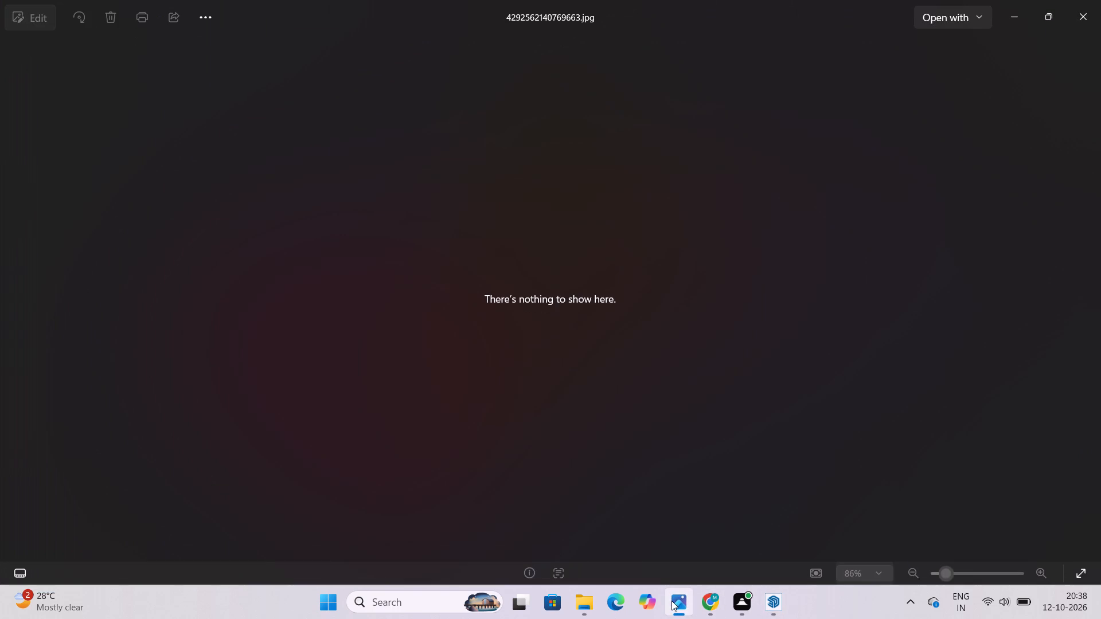
pyautogui.click(1077, 16)
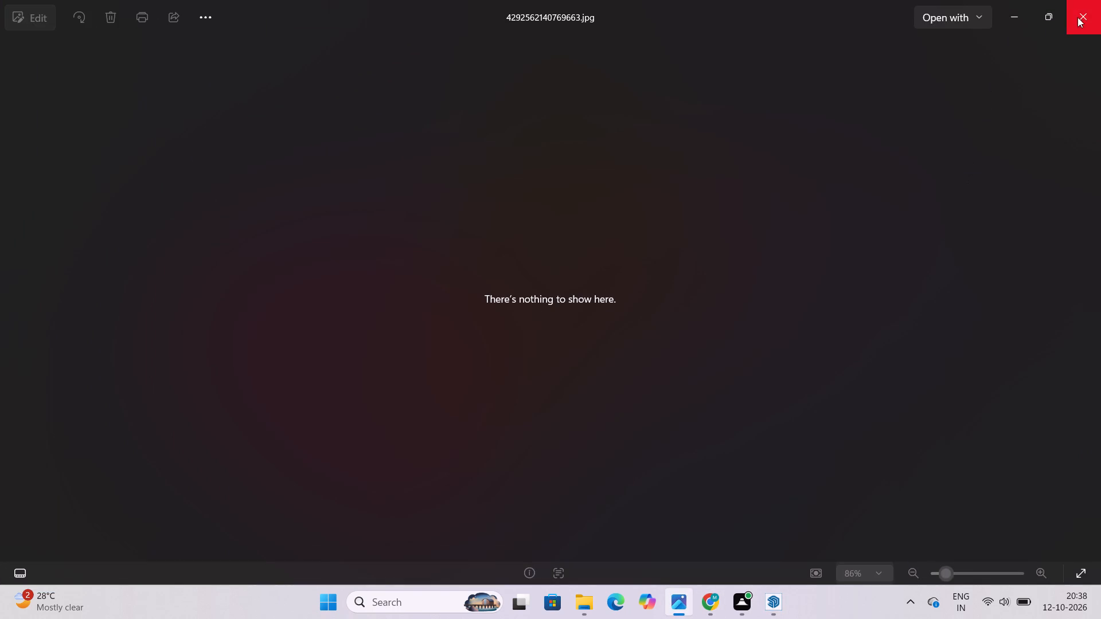
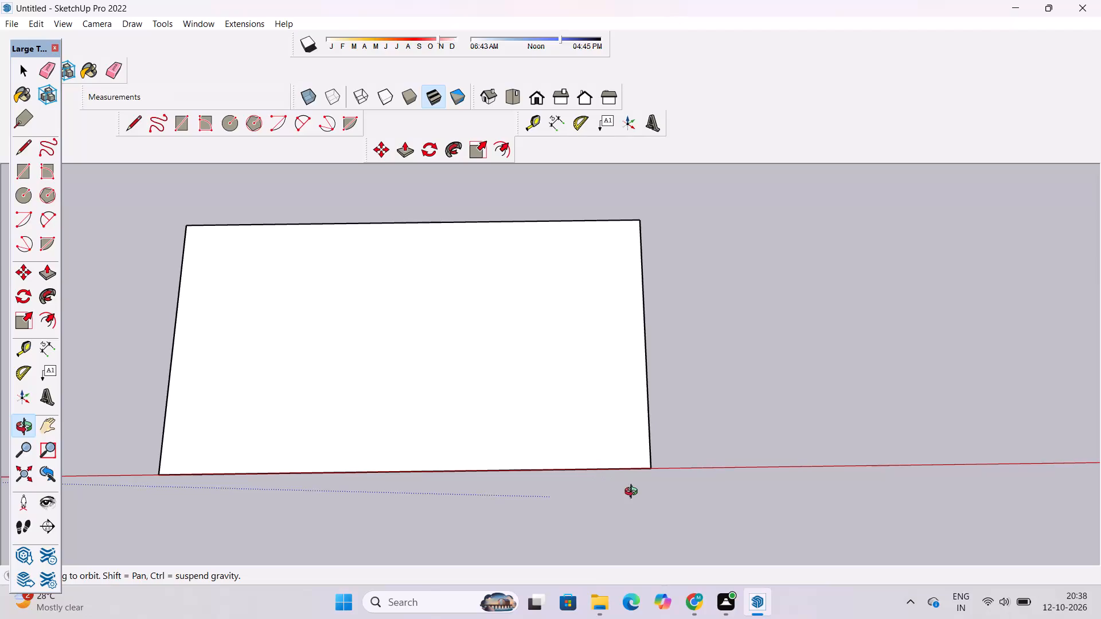
pyautogui.click(603, 606)
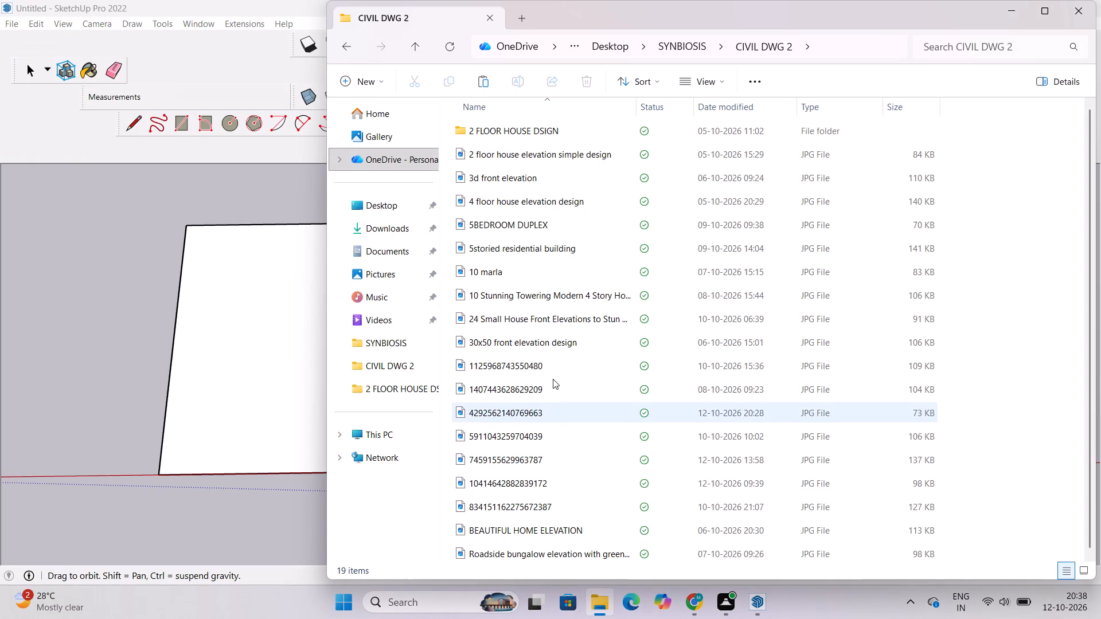
pyautogui.doubleClick(540, 410)
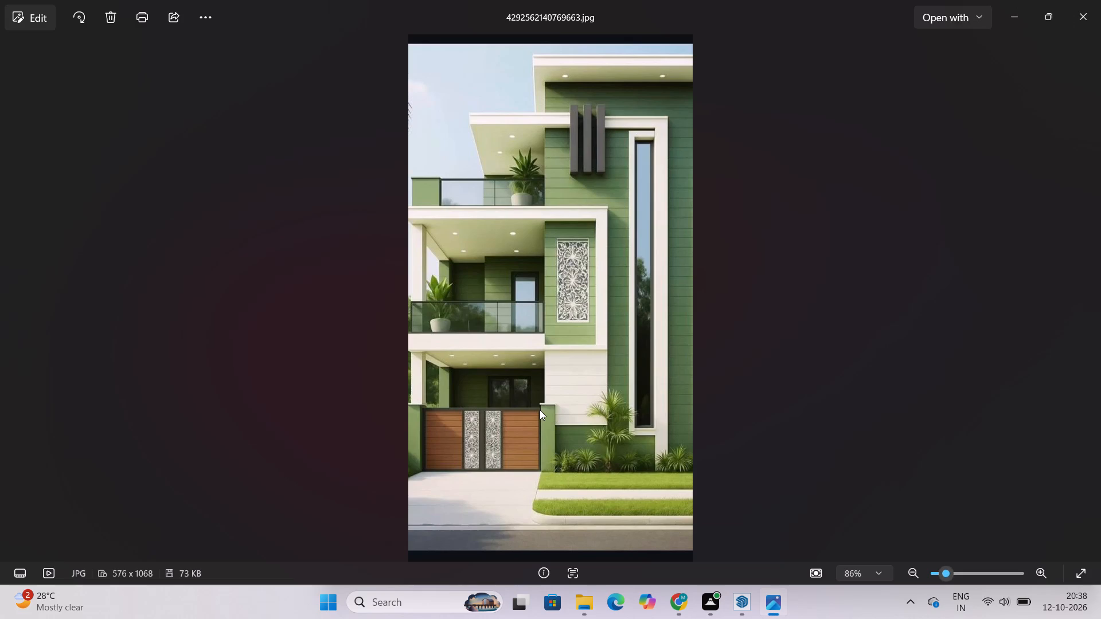
pyautogui.click(741, 599)
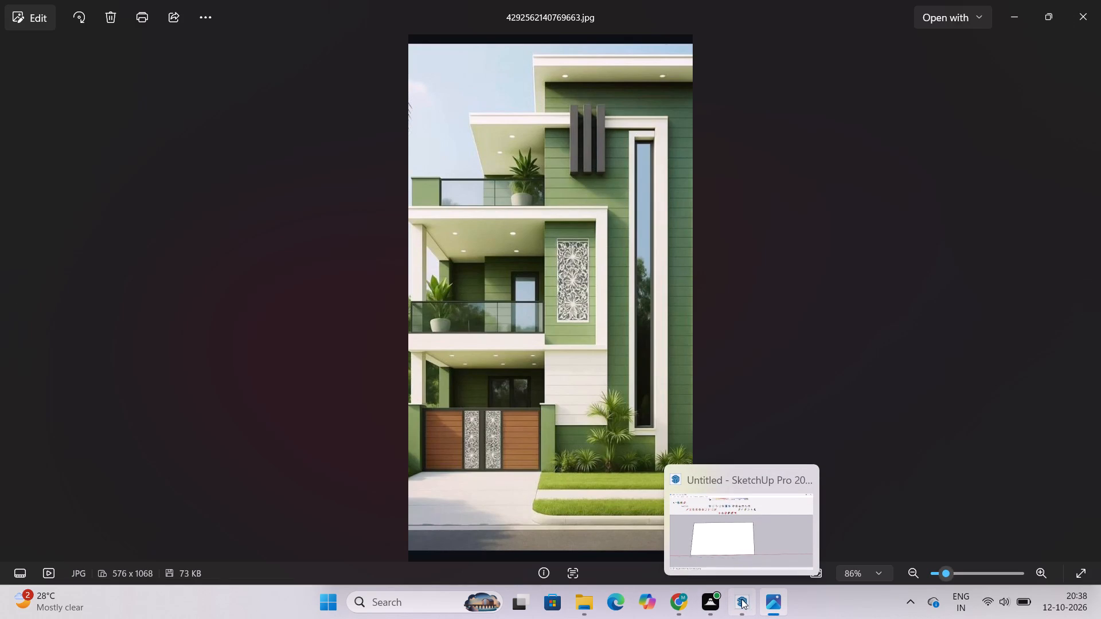
# Move the rectangle's short edge farthest from the origin 10' outward along the red axis.
pyautogui.moveTo(530, 452); pyautogui.dragTo(583, 455)
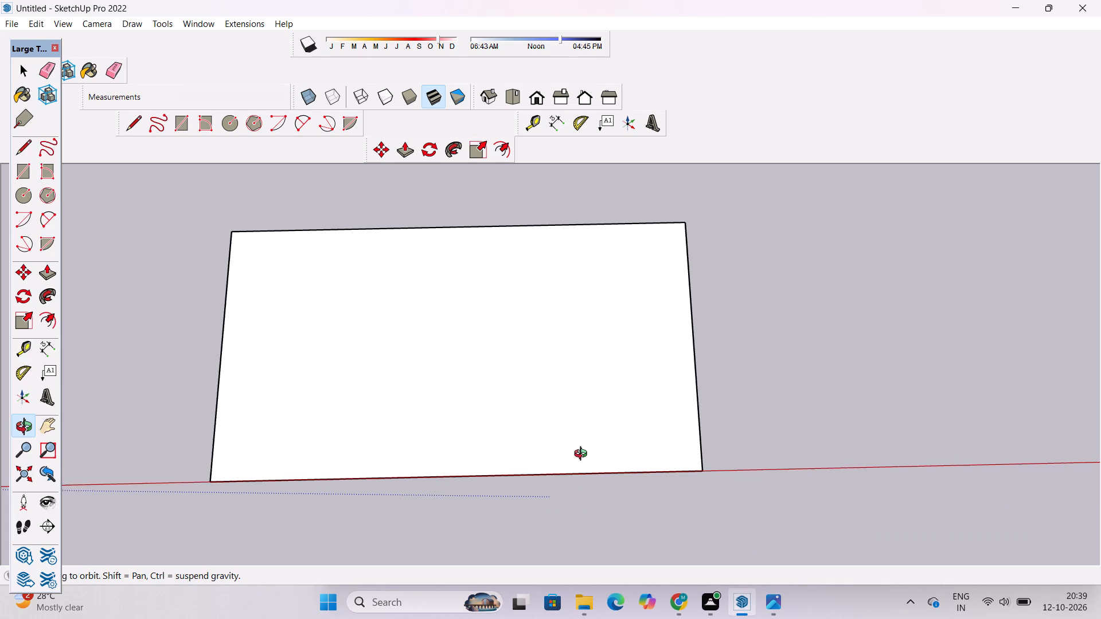
pyautogui.scroll(-6, 583, 455)
pyautogui.keyDown('shift'); pyautogui.moveTo(592, 453); pyautogui.dragTo(371, 419); pyautogui.keyUp('shift')
pyautogui.press('space')
pyautogui.scroll(4, 376, 367)
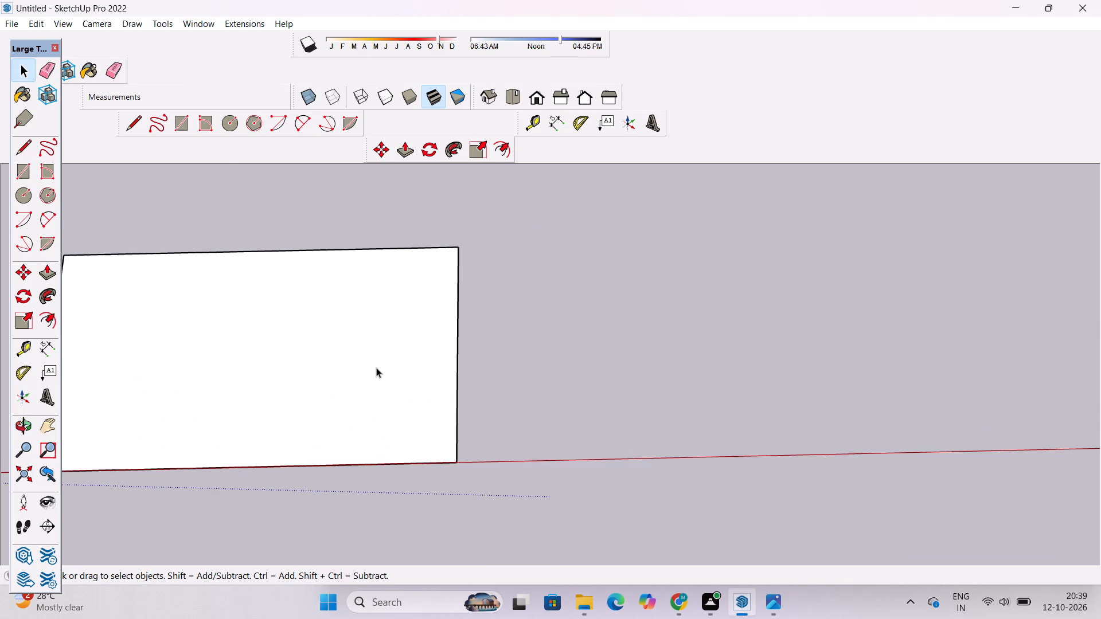
pyautogui.scroll(11, 376, 367)
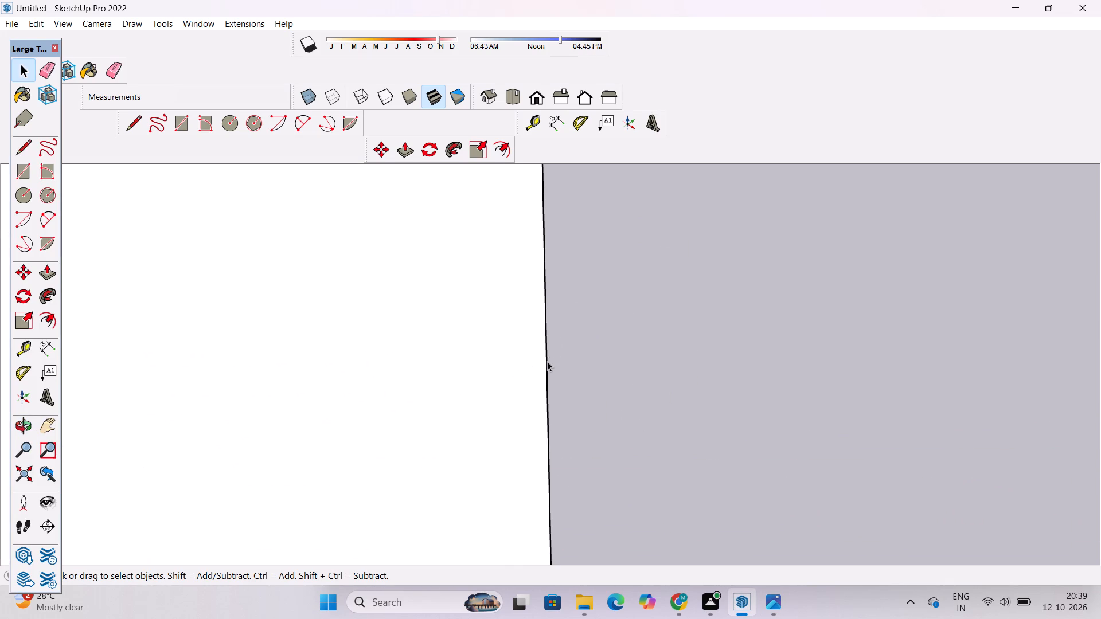
pyautogui.click(547, 362)
pyautogui.scroll(-10, 517, 316)
pyautogui.press('m')
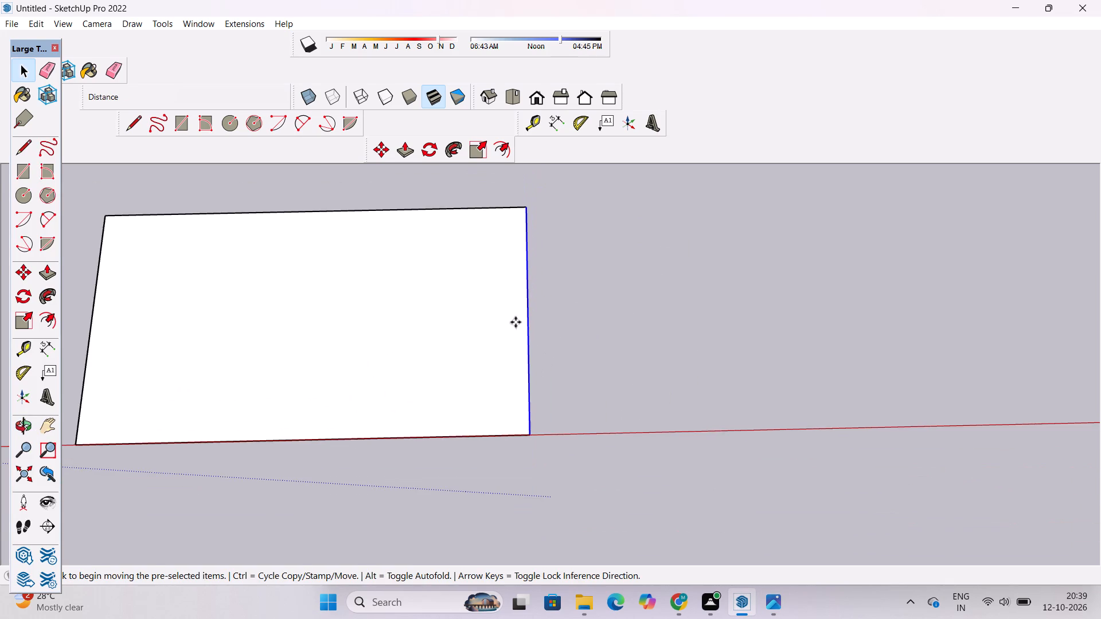
pyautogui.click(527, 317)
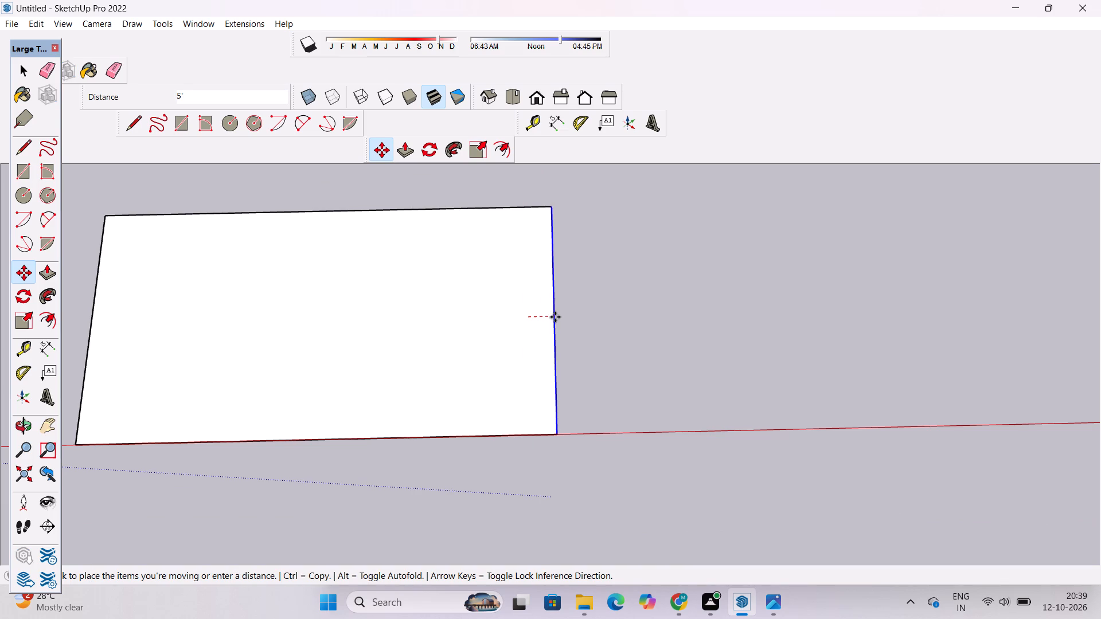
pyautogui.write("10'")
pyautogui.press('Return')
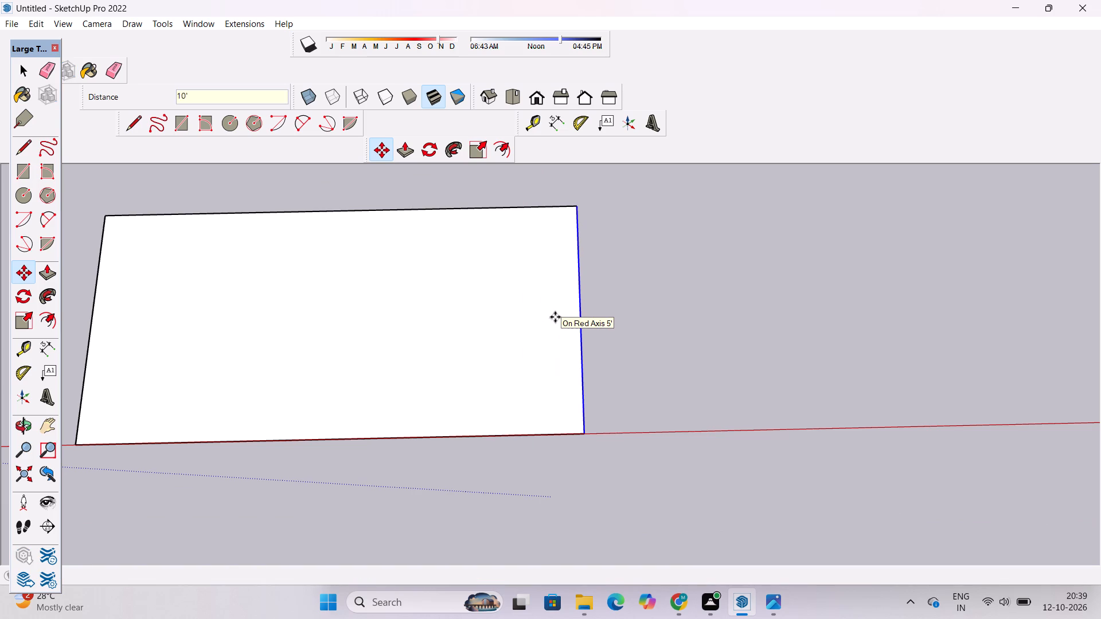
pyautogui.press('space')
pyautogui.press('space')
pyautogui.press('space')
pyautogui.press('space')
pyautogui.click(677, 318)
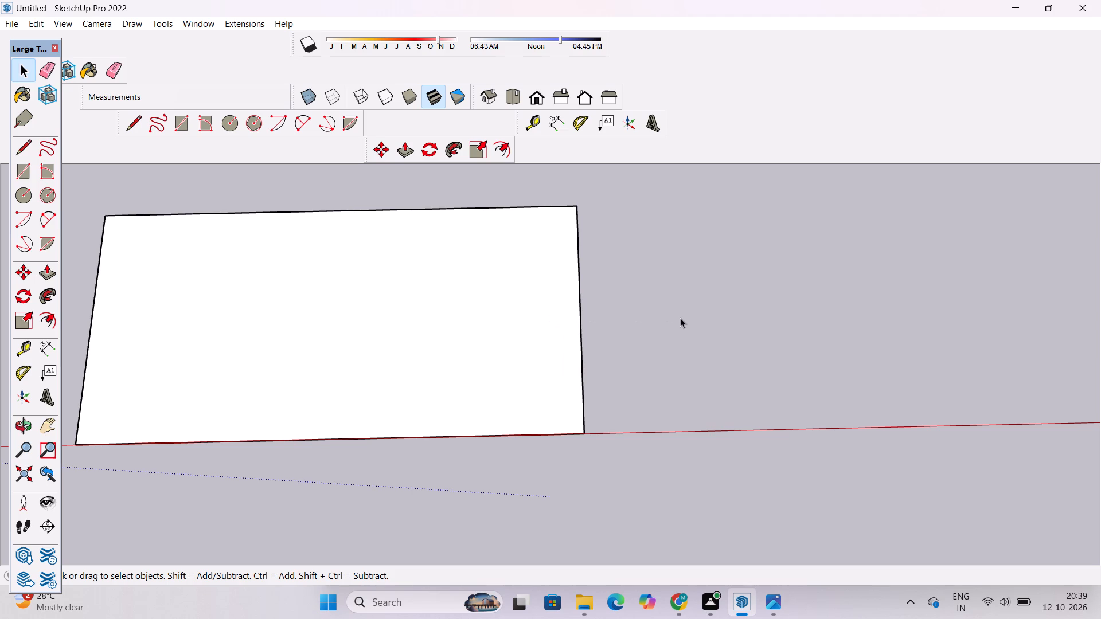
# Examine the lengthened rectangle and its edge along the red axis from several angles and distances.
pyautogui.press('o')
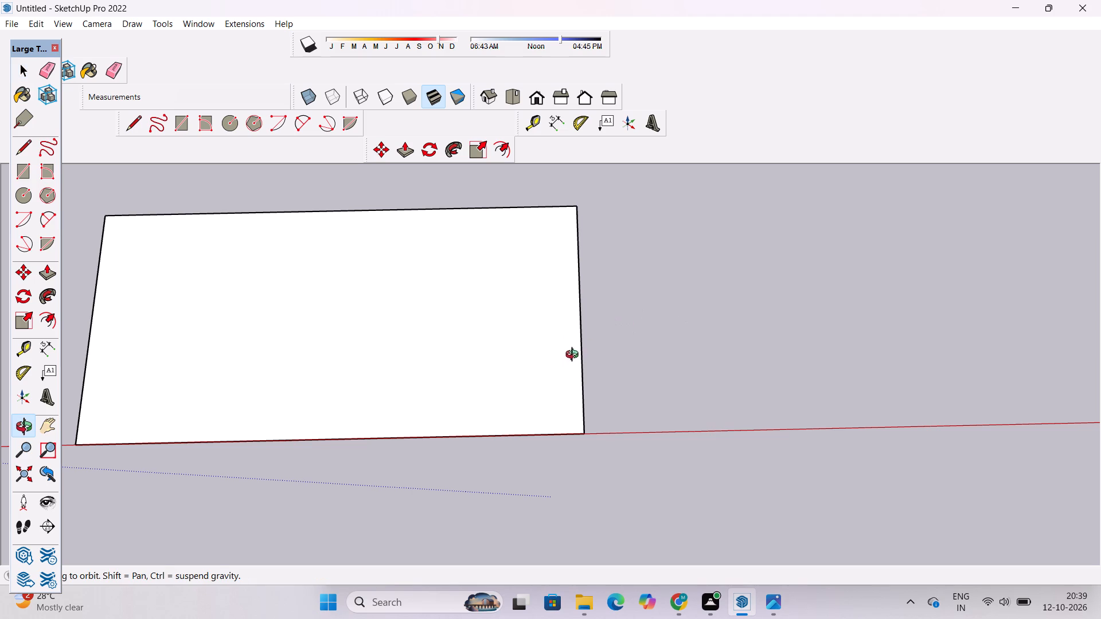
pyautogui.scroll(-3, 515, 352)
pyautogui.keyDown('shift'); pyautogui.moveTo(514, 354); pyautogui.dragTo(544, 377); pyautogui.keyUp('shift')
pyautogui.keyDown('shift'); pyautogui.scroll(3, 442, 423); pyautogui.keyUp('shift')
pyautogui.keyDown('shift'); pyautogui.moveTo(442, 423); pyautogui.dragTo(442, 413); pyautogui.keyUp('shift')
pyautogui.moveTo(500, 398); pyautogui.dragTo(497, 402)
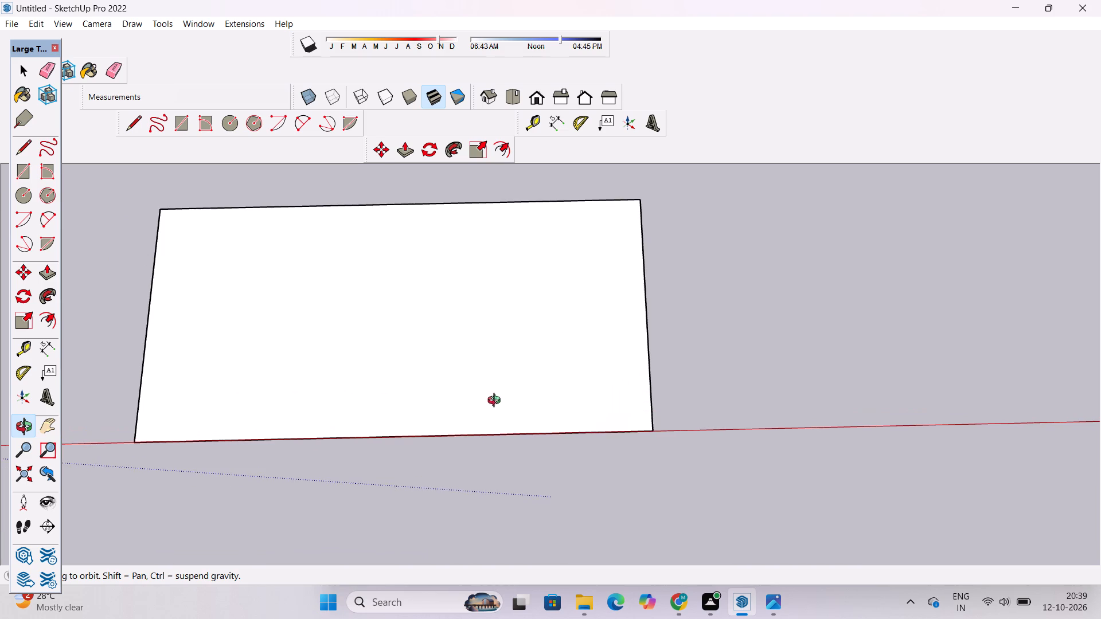
pyautogui.moveTo(497, 402); pyautogui.dragTo(490, 410)
pyautogui.press('space')
pyautogui.press('o')
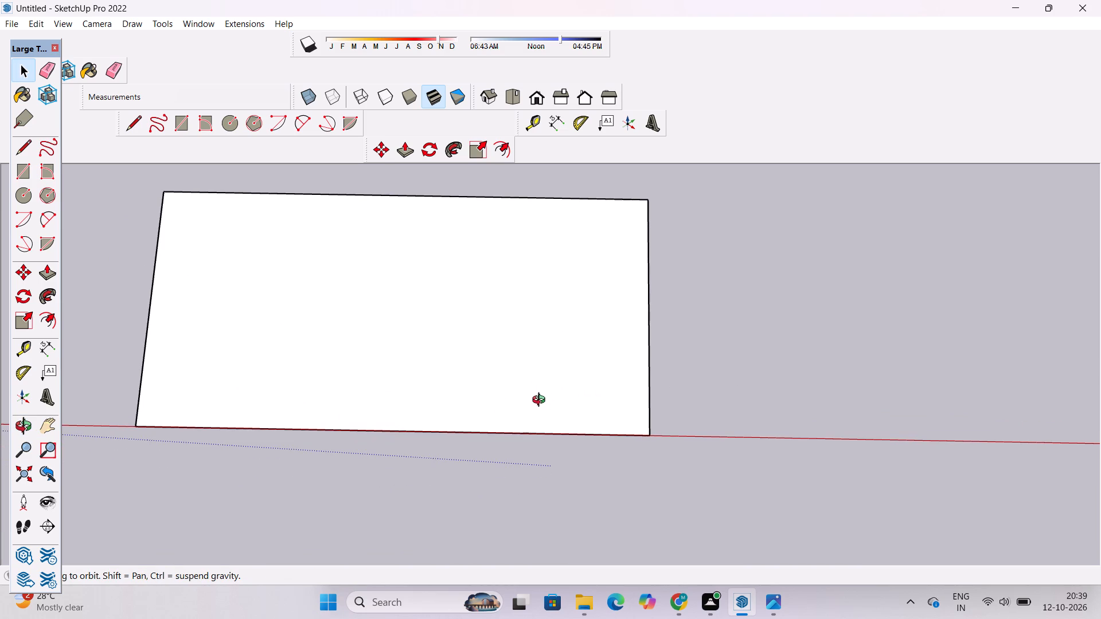
pyautogui.scroll(-3, 541, 401)
pyautogui.keyDown('shift'); pyautogui.moveTo(541, 401); pyautogui.dragTo(544, 408); pyautogui.keyUp('shift')
pyautogui.keyDown('shift'); pyautogui.moveTo(544, 409); pyautogui.dragTo(545, 421); pyautogui.keyUp('shift')
pyautogui.keyDown('shift'); pyautogui.moveTo(544, 427); pyautogui.dragTo(548, 409); pyautogui.keyUp('shift')
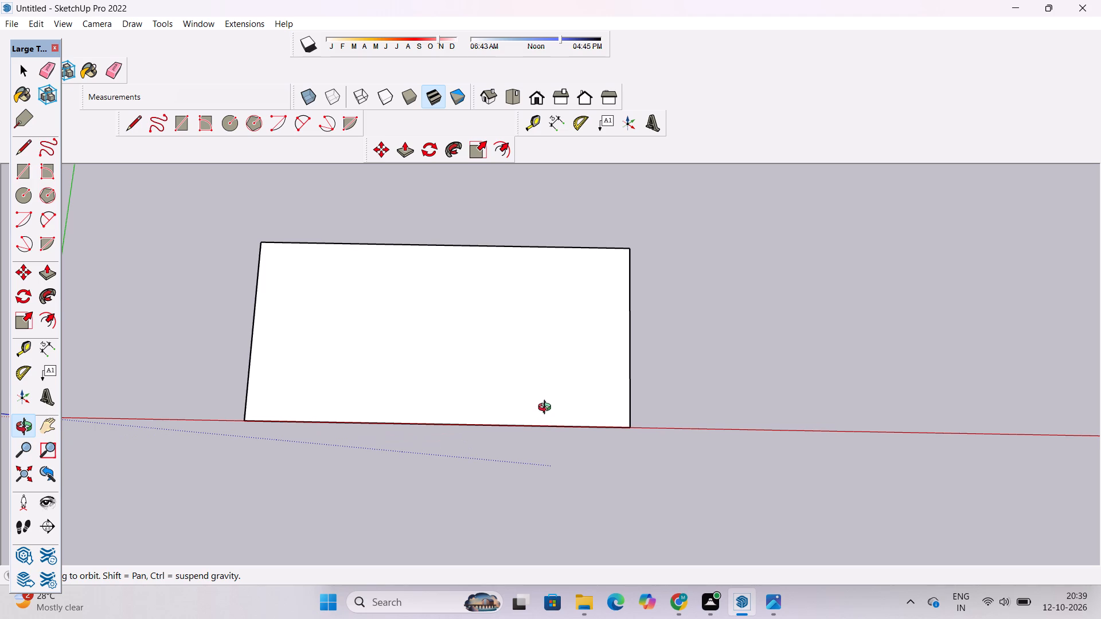
pyautogui.scroll(-2, 539, 404)
pyautogui.moveTo(516, 427); pyautogui.dragTo(555, 442)
pyautogui.scroll(4, 477, 436)
pyautogui.moveTo(528, 452); pyautogui.dragTo(503, 430)
pyautogui.scroll(3, 494, 413)
pyautogui.keyDown('shift'); pyautogui.moveTo(494, 412); pyautogui.dragTo(508, 455); pyautogui.keyUp('shift')
pyautogui.scroll(1, 509, 451)
pyautogui.scroll(-6, 509, 451)
pyautogui.keyDown('shift'); pyautogui.moveTo(525, 476); pyautogui.dragTo(524, 450); pyautogui.keyUp('shift')
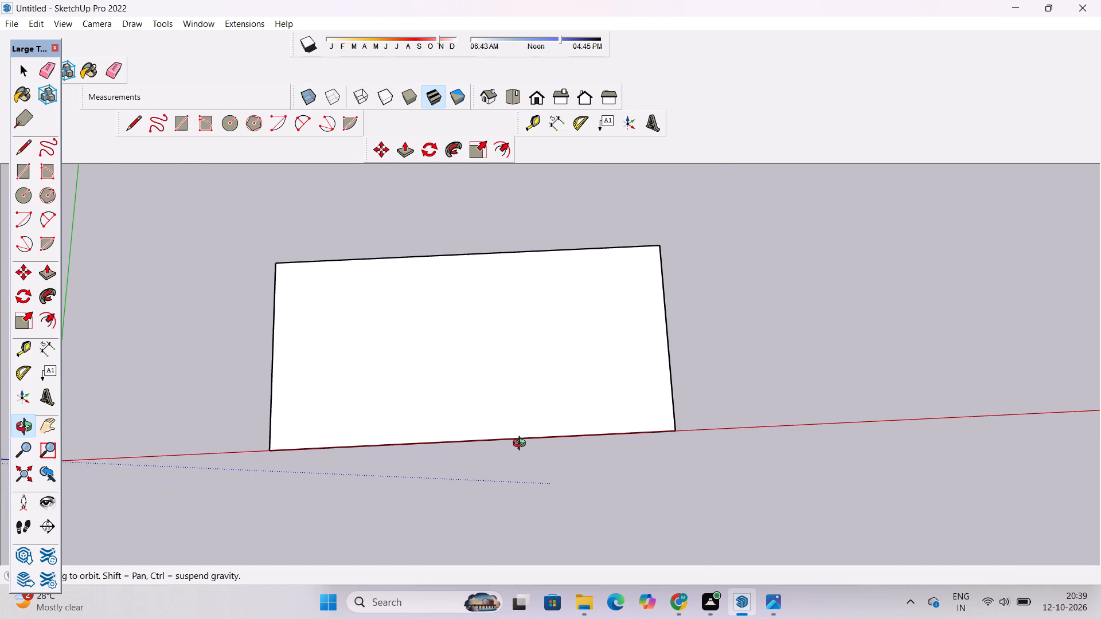
pyautogui.scroll(4, 520, 441)
pyautogui.click(550, 434)
pyautogui.scroll(-4, 533, 434)
pyautogui.moveTo(577, 429); pyautogui.dragTo(546, 435)
pyautogui.scroll(4, 523, 420)
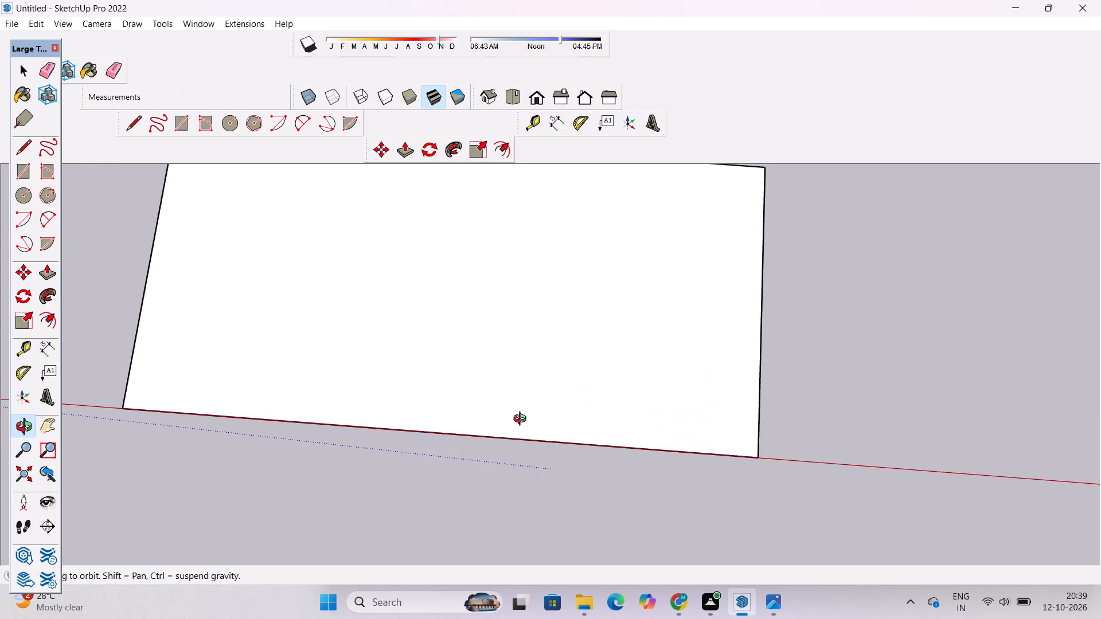
pyautogui.scroll(-4, 514, 416)
pyautogui.keyDown('shift'); pyautogui.moveTo(512, 406); pyautogui.dragTo(523, 440); pyautogui.keyUp('shift')
pyautogui.scroll(-4, 484, 426)
pyautogui.moveTo(484, 426); pyautogui.dragTo(494, 460)
pyautogui.scroll(5, 495, 460)
pyautogui.keyDown('shift'); pyautogui.moveTo(522, 435); pyautogui.dragTo(448, 473); pyautogui.keyUp('shift')
pyautogui.scroll(-6, 460, 352)
pyautogui.keyDown('shift'); pyautogui.moveTo(467, 349); pyautogui.dragTo(499, 434); pyautogui.keyUp('shift')
pyautogui.keyDown('shift'); pyautogui.scroll(4, 467, 442); pyautogui.keyUp('shift')
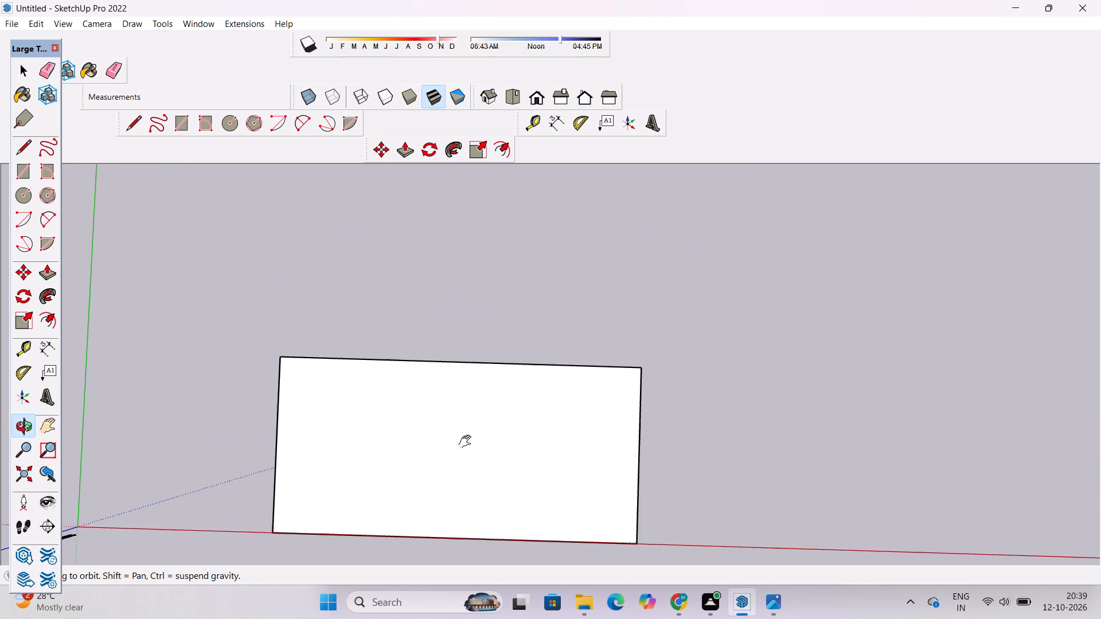
pyautogui.keyDown('shift'); pyautogui.moveTo(473, 434); pyautogui.dragTo(510, 383); pyautogui.keyUp('shift')
pyautogui.keyDown('shift'); pyautogui.scroll(4, 506, 386); pyautogui.keyUp('shift')
pyautogui.keyDown('shift'); pyautogui.moveTo(499, 390); pyautogui.dragTo(493, 395); pyautogui.keyUp('shift')
# Move the rectangle's long edge opposite the red axis 5' outward along the green axis.
pyautogui.press('space')
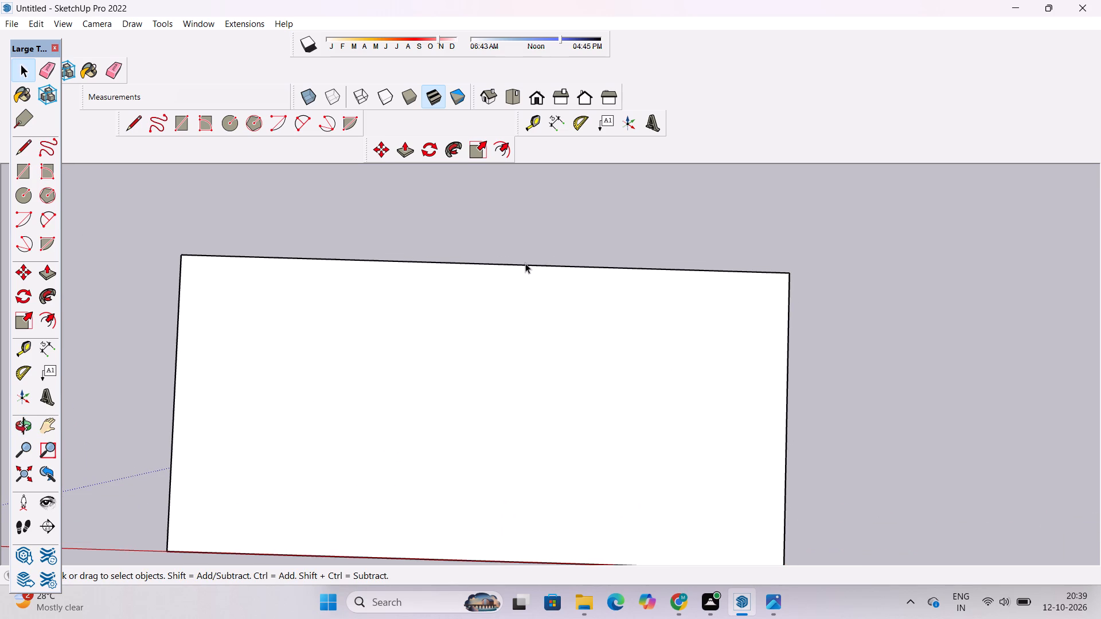
pyautogui.click(528, 267)
pyautogui.scroll(-1, 525, 271)
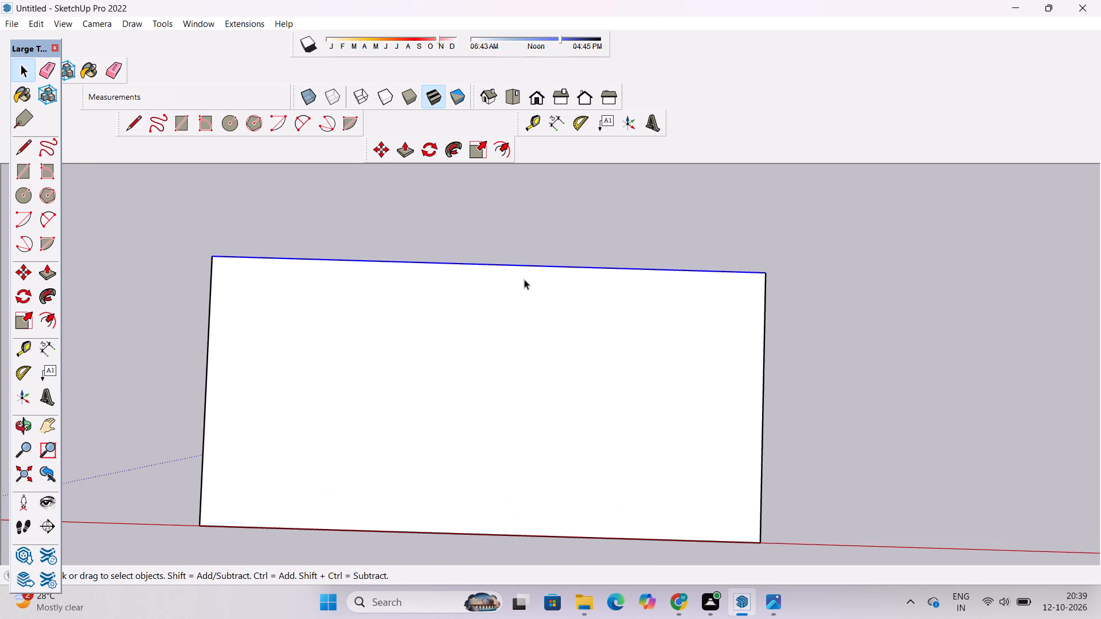
pyautogui.press('m')
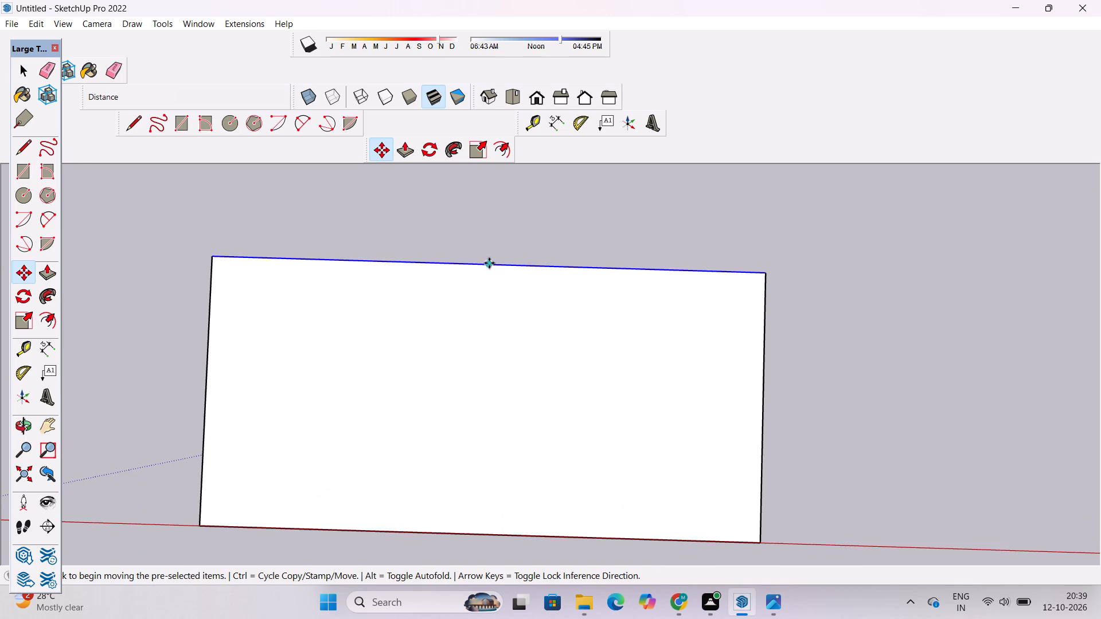
pyautogui.click(489, 263)
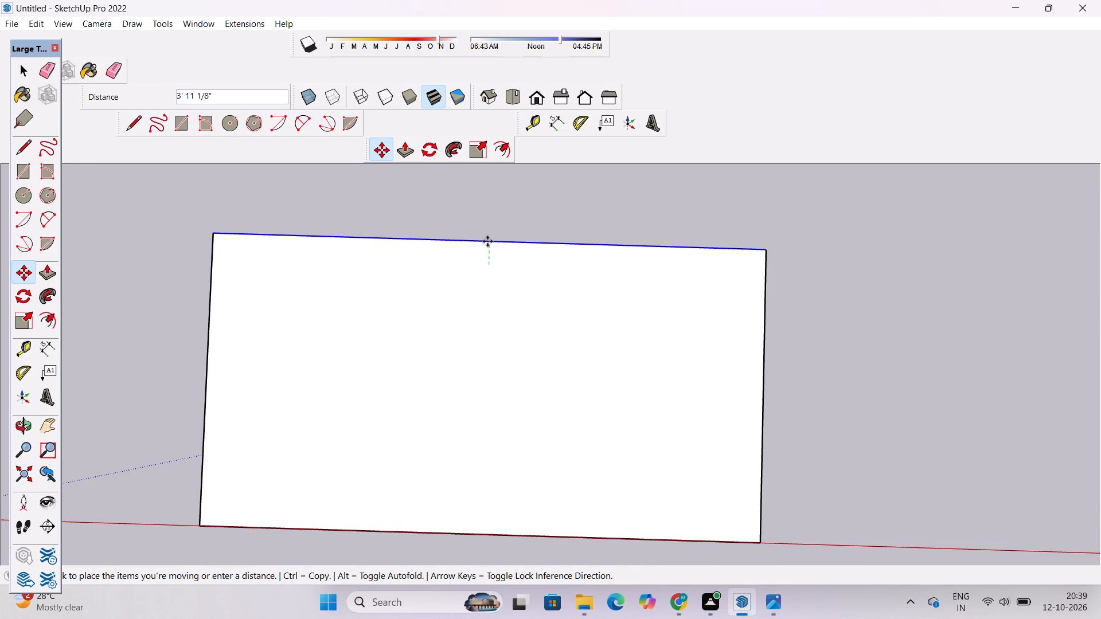
pyautogui.write("5'")
pyautogui.press('Return')
pyautogui.press('space')
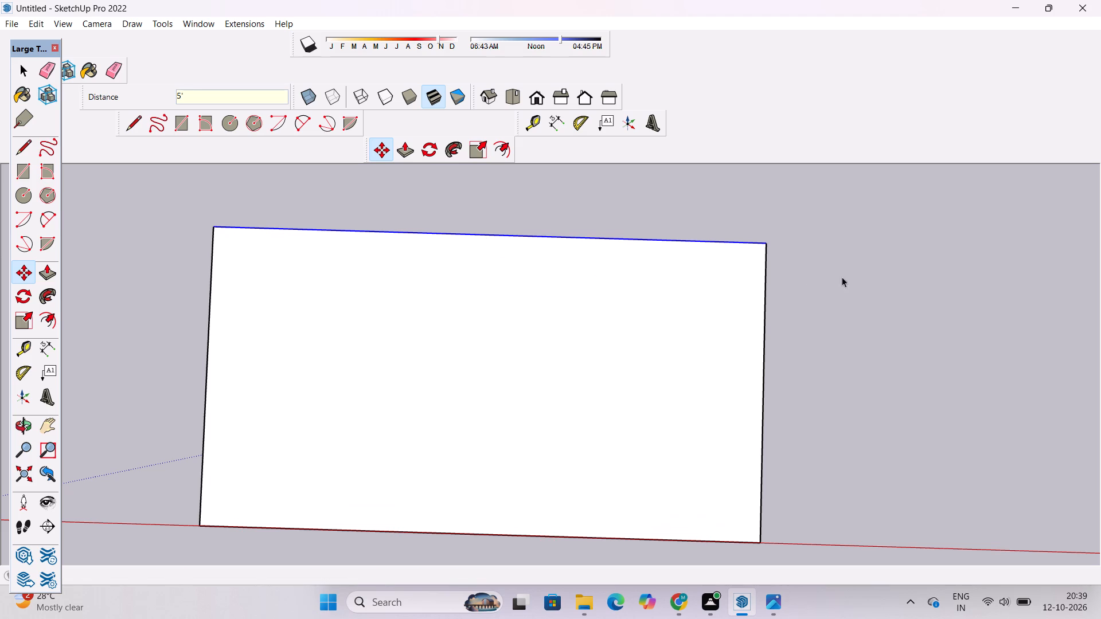
pyautogui.click(903, 282)
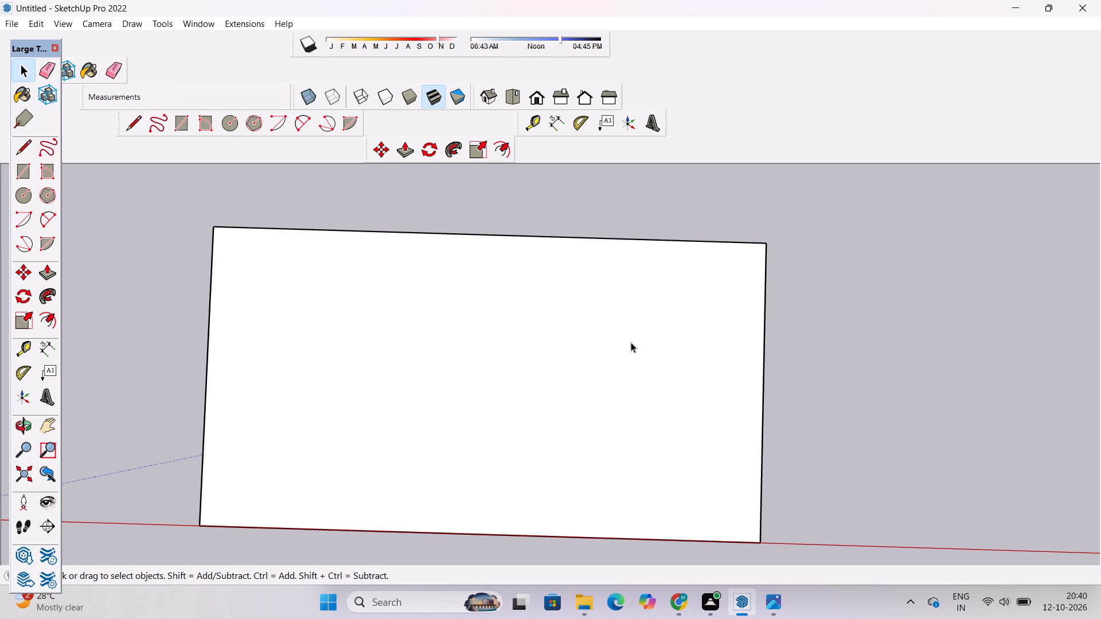
# Check the green house elevation reference image in Photos and minimise it to return to the SketchUp model.
pyautogui.scroll(-3, 621, 344)
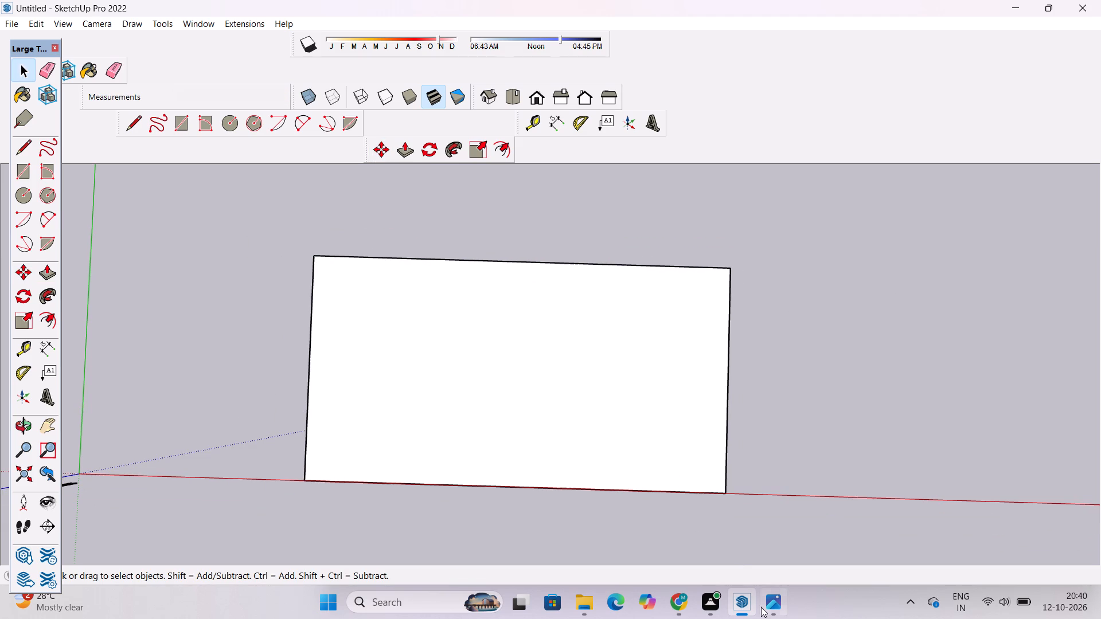
pyautogui.click(774, 608)
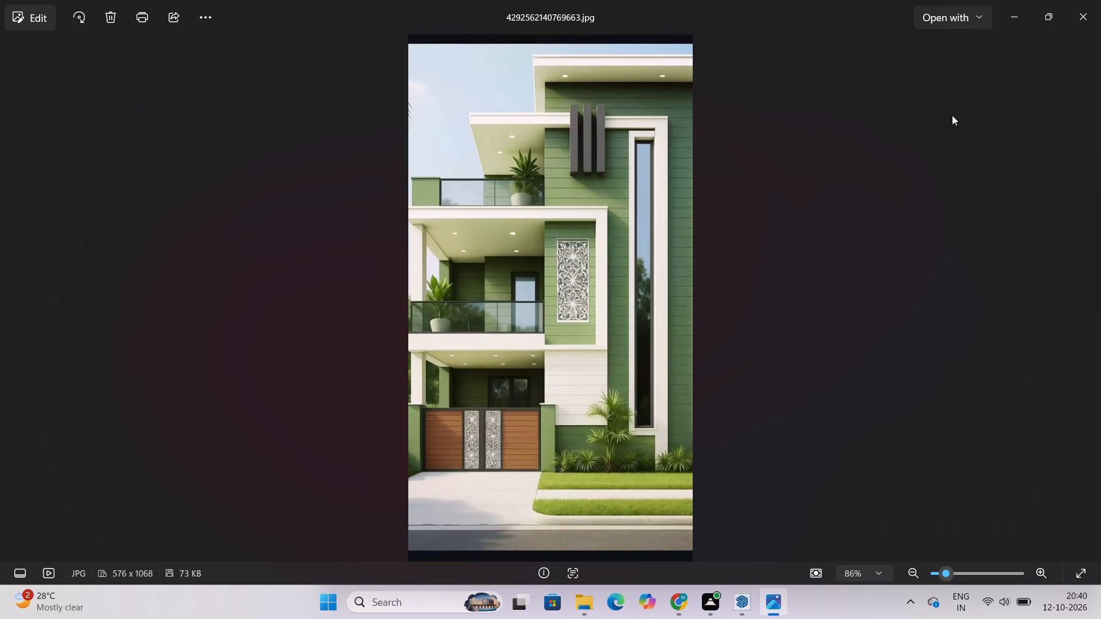
pyautogui.click(1008, 23)
# Copy the whole rectangle, with its face and edges, about 161' 8" along the red axis away from the origin.
pyautogui.press('o')
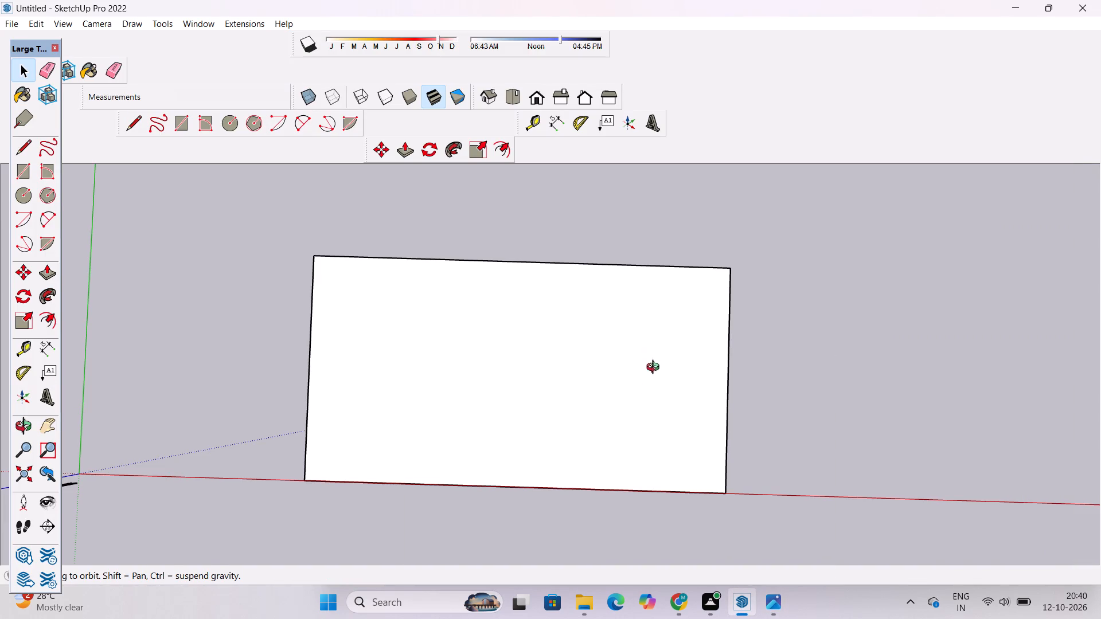
pyautogui.scroll(1, 633, 437)
pyautogui.keyDown('shift'); pyautogui.moveTo(640, 438); pyautogui.dragTo(606, 381); pyautogui.keyUp('shift')
pyautogui.moveTo(614, 424); pyautogui.dragTo(618, 295)
pyautogui.keyDown('shift'); pyautogui.moveTo(622, 322); pyautogui.dragTo(624, 353); pyautogui.keyUp('shift')
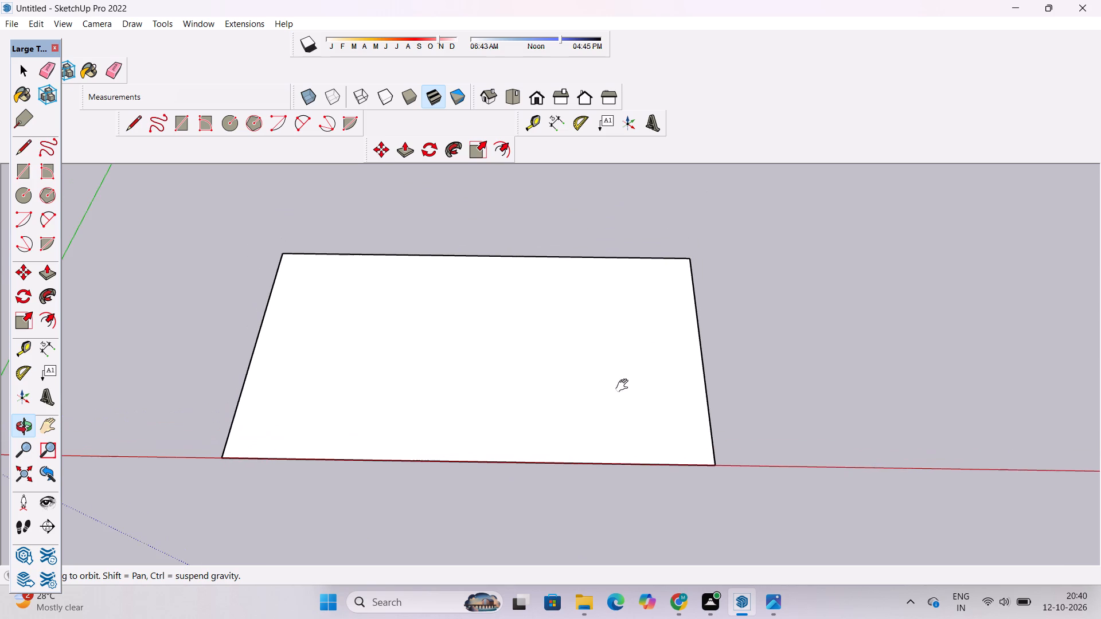
pyautogui.keyDown('shift'); pyautogui.moveTo(633, 393); pyautogui.dragTo(614, 369); pyautogui.keyUp('shift')
pyautogui.keyDown('shift'); pyautogui.moveTo(614, 369); pyautogui.dragTo(578, 369); pyautogui.keyUp('shift')
pyautogui.press('space')
pyautogui.scroll(-4, 486, 371)
pyautogui.doubleClick(486, 373)
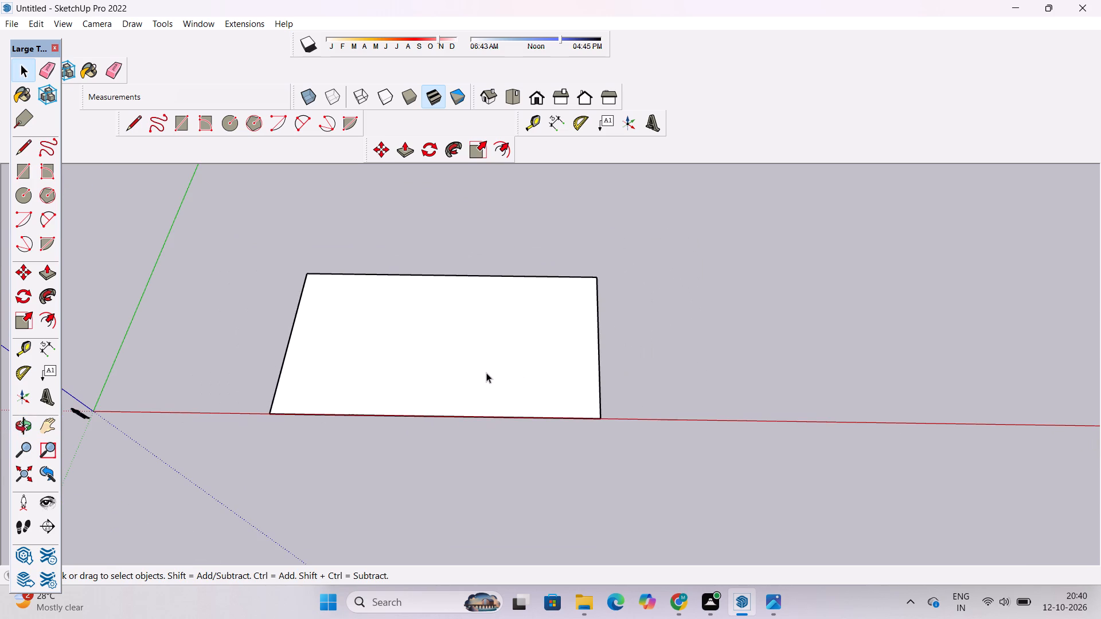
pyautogui.press('m')
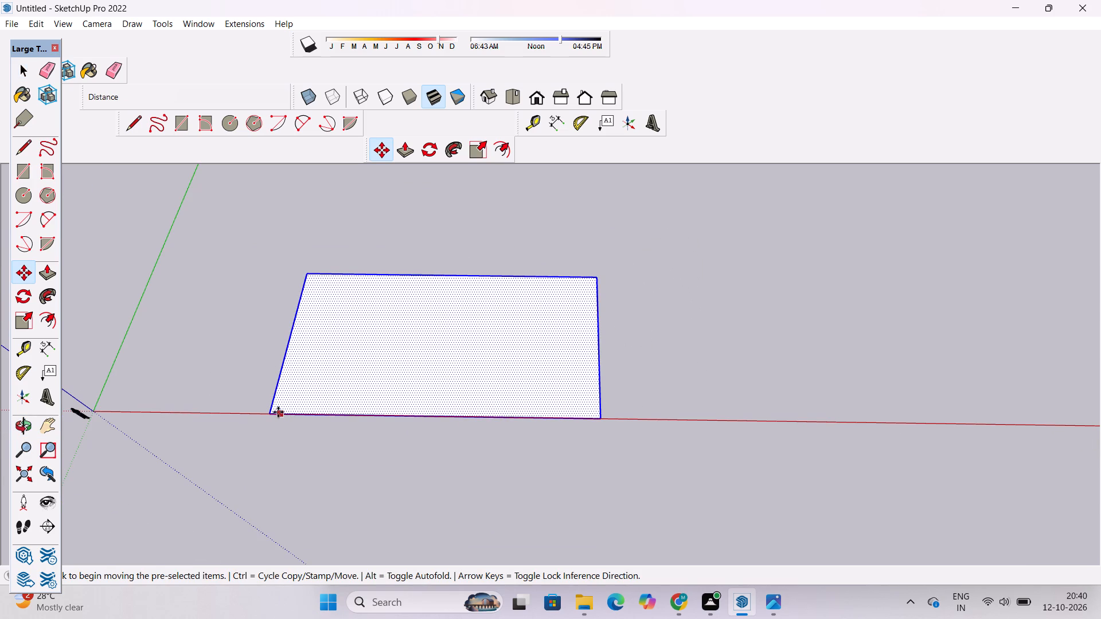
pyautogui.click(270, 414)
pyautogui.scroll(-2, 299, 415)
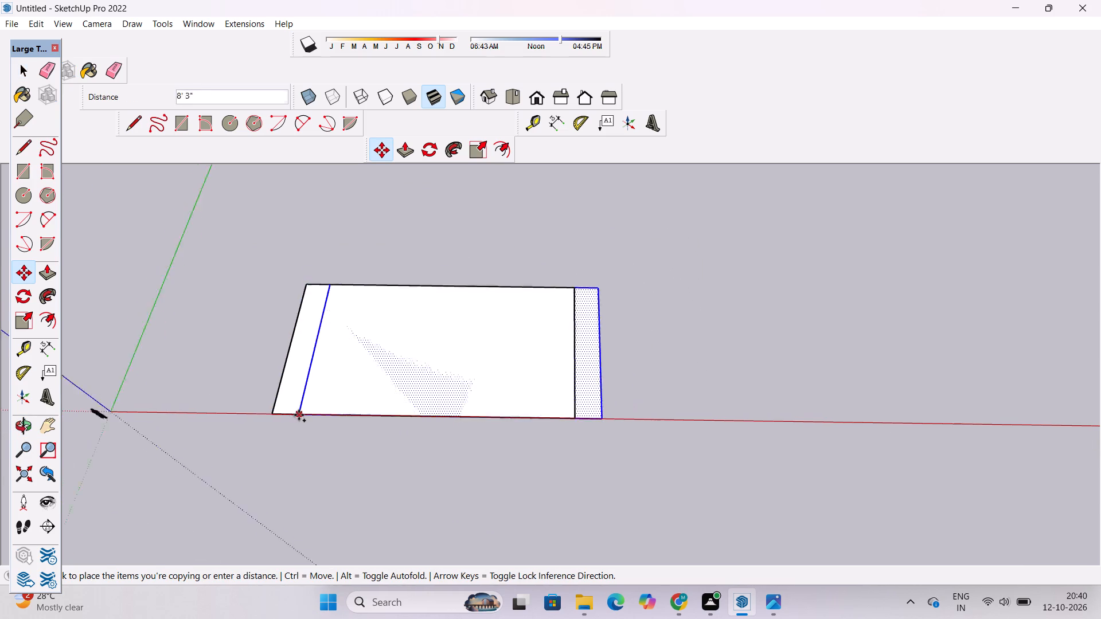
pyautogui.scroll(-3, 299, 415)
pyautogui.click(650, 422)
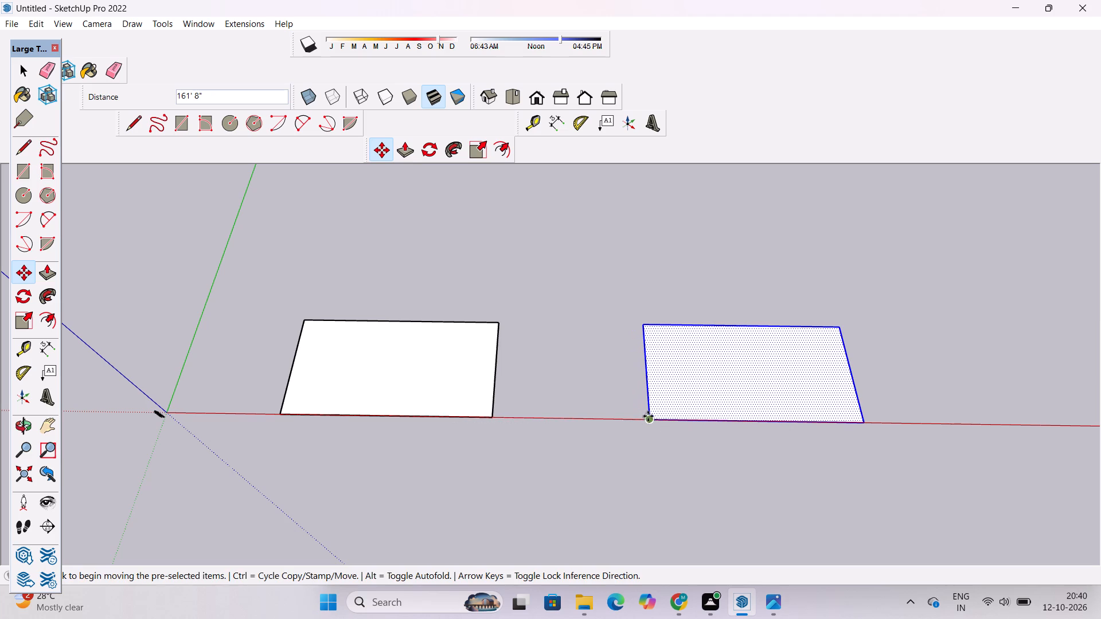
pyautogui.press('space')
pyautogui.click(599, 393)
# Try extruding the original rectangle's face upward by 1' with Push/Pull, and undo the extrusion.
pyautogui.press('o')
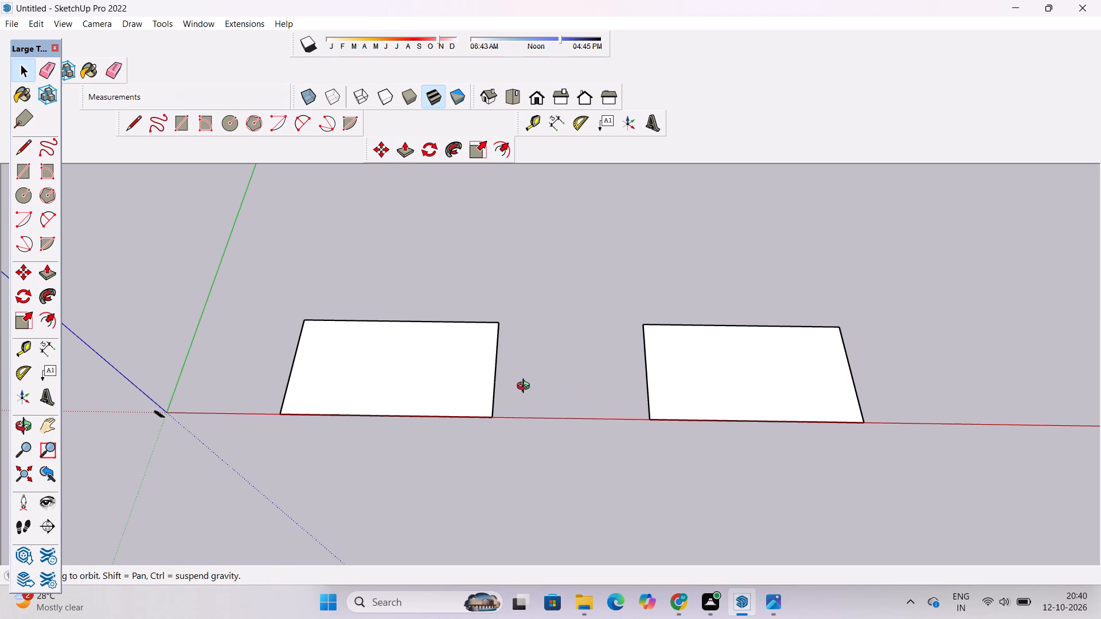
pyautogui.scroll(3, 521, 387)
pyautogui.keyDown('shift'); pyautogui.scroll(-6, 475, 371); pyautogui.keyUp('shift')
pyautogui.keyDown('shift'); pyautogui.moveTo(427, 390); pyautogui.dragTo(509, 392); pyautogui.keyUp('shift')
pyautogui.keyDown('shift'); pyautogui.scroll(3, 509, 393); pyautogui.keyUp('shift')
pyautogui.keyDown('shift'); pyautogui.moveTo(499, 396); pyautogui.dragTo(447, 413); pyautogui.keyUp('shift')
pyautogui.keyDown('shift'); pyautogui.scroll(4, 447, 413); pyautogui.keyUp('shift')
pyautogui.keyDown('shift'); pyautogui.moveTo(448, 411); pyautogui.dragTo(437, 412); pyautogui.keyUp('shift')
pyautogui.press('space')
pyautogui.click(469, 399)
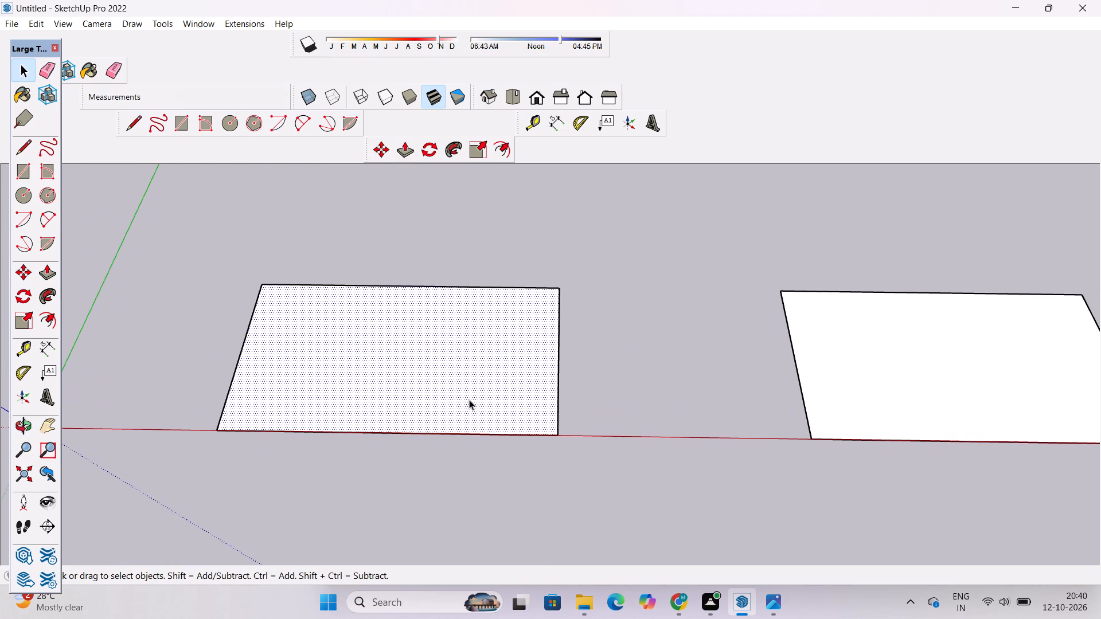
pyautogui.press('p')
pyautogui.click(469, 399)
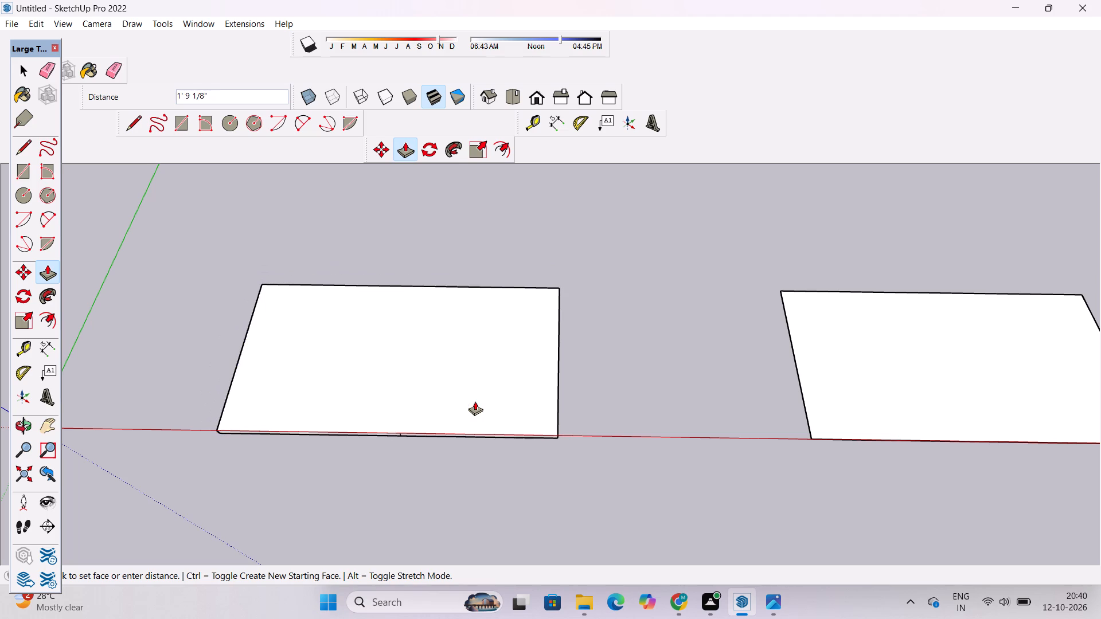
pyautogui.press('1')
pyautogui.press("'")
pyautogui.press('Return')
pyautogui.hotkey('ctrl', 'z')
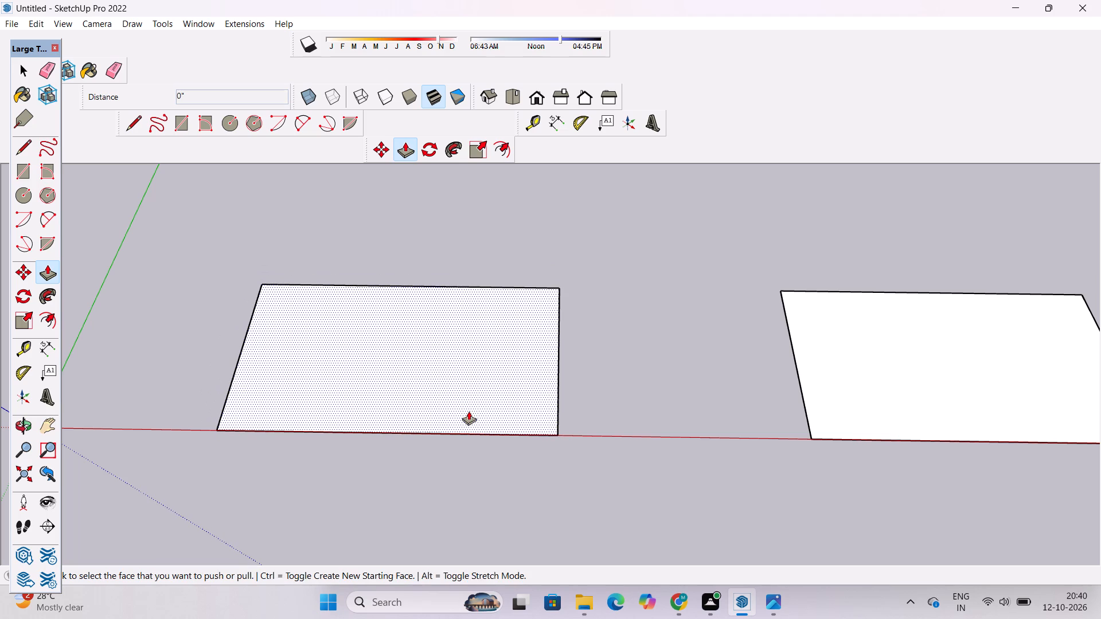
# Extrude the original rectangle's face upward by 1' with Push/Pull.
pyautogui.click(470, 393)
pyautogui.press('1')
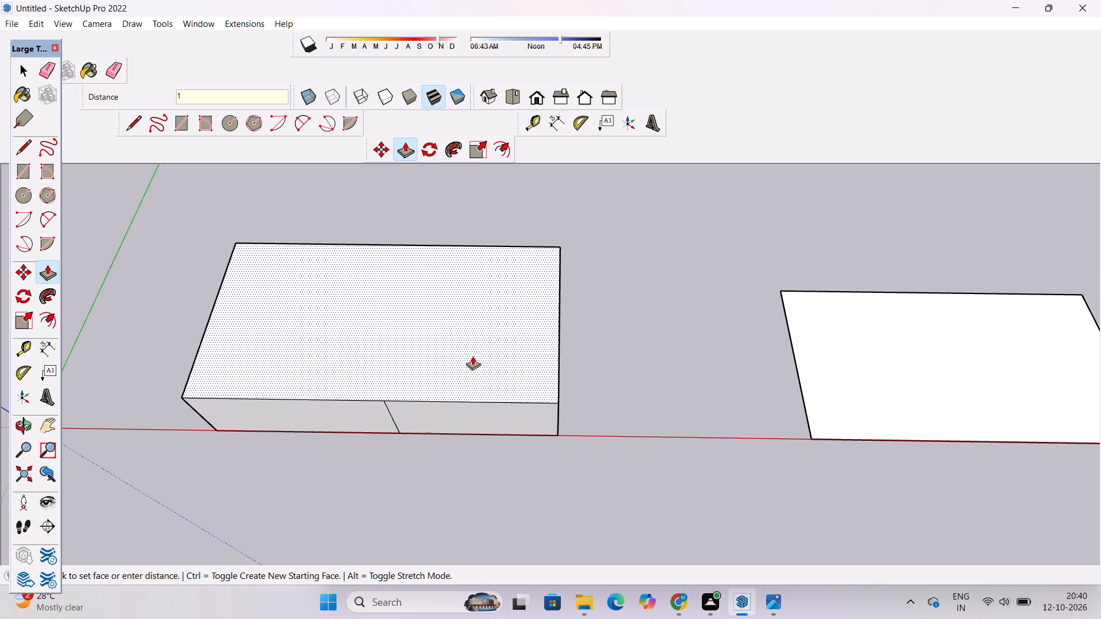
pyautogui.press("'")
pyautogui.press('Return')
pyautogui.press('space')
# Erase the stray vertical edge that splits the slab's long side face along the red axis, undoing any mistaken erasure.
pyautogui.press('o')
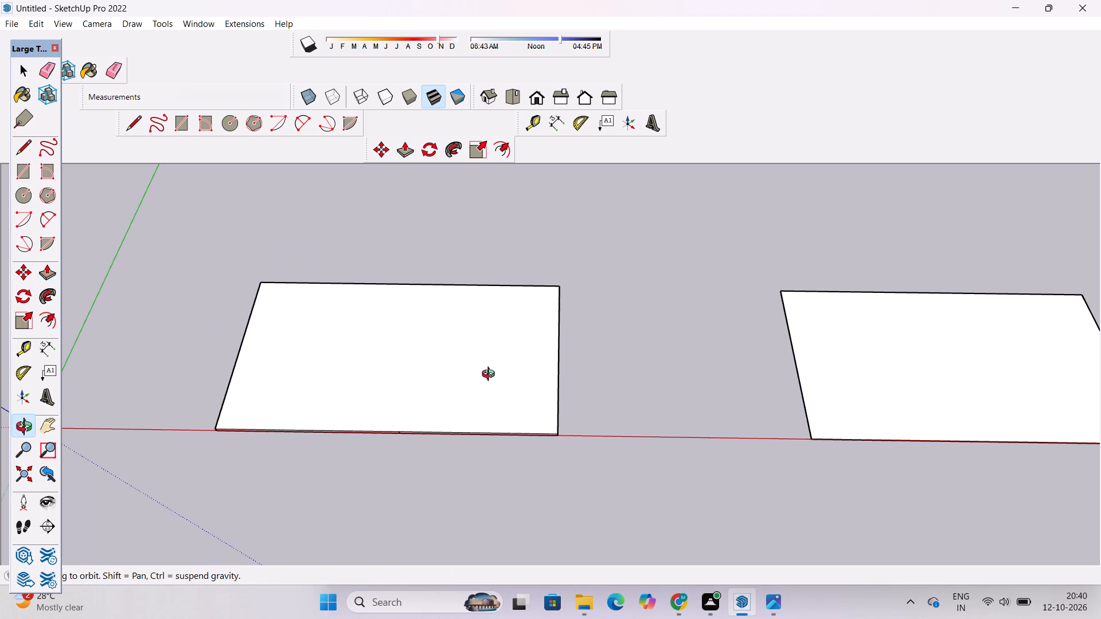
pyautogui.scroll(5, 492, 420)
pyautogui.scroll(11, 216, 520)
pyautogui.moveTo(395, 460); pyautogui.dragTo(404, 440)
pyautogui.press('e')
pyautogui.scroll(11, 389, 414)
pyautogui.moveTo(362, 381); pyautogui.dragTo(352, 393)
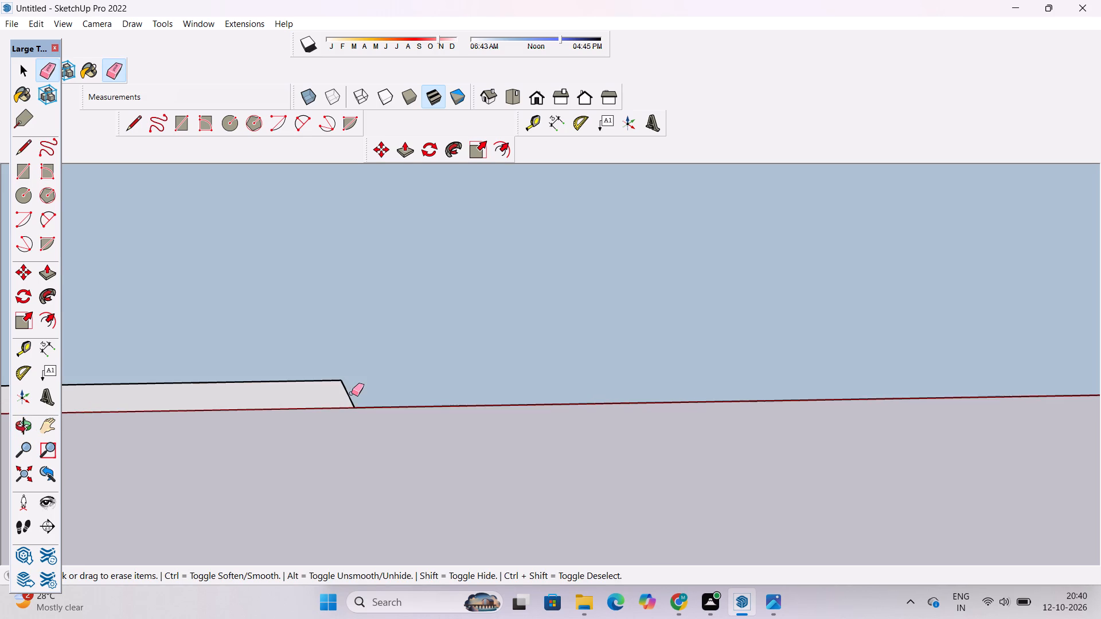
pyautogui.hotkey('ctrl', 'z')
pyautogui.moveTo(352, 393); pyautogui.dragTo(346, 395)
pyautogui.press('space')
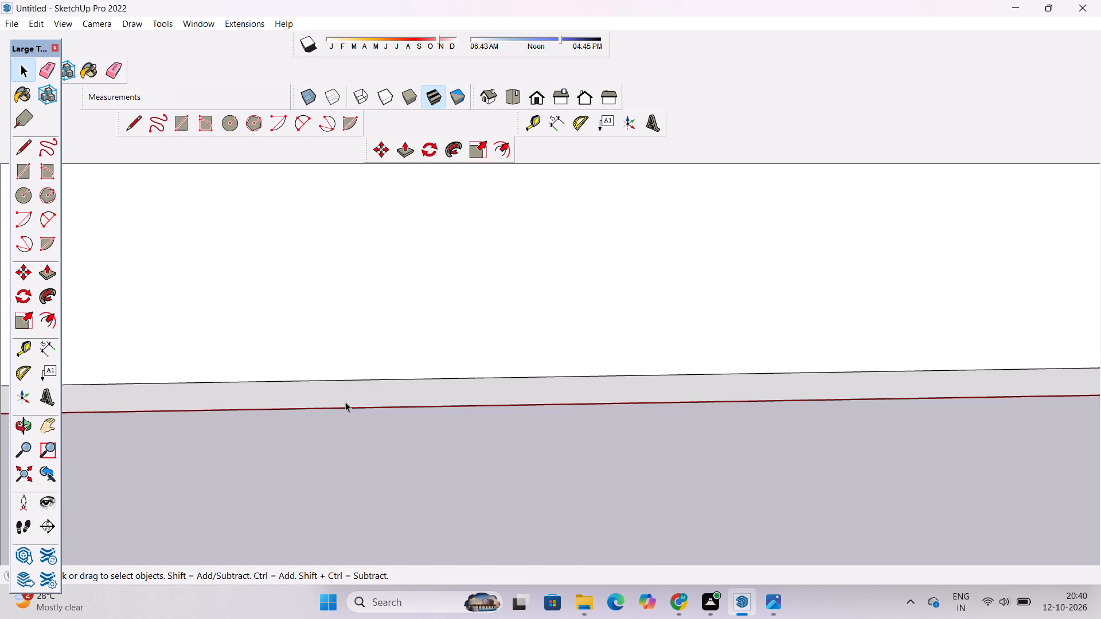
# Examine the raised slab and the flat spare copy from above and from several angles.
pyautogui.write('o')
pyautogui.scroll(-10, 351, 404)
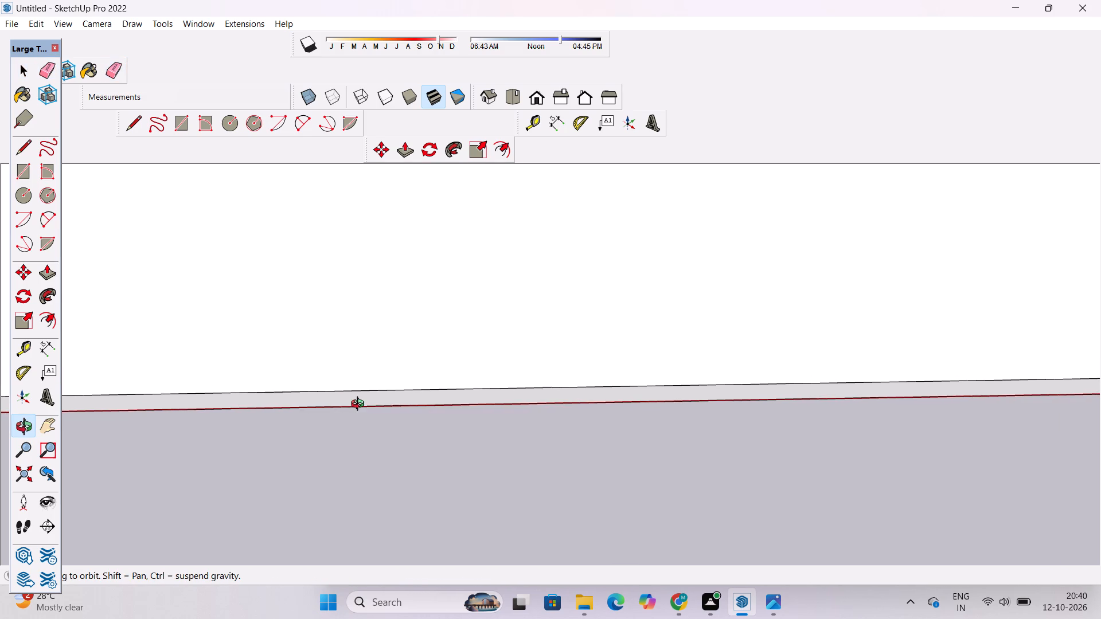
pyautogui.scroll(-18, 360, 405)
pyautogui.moveTo(380, 455); pyautogui.dragTo(417, 297)
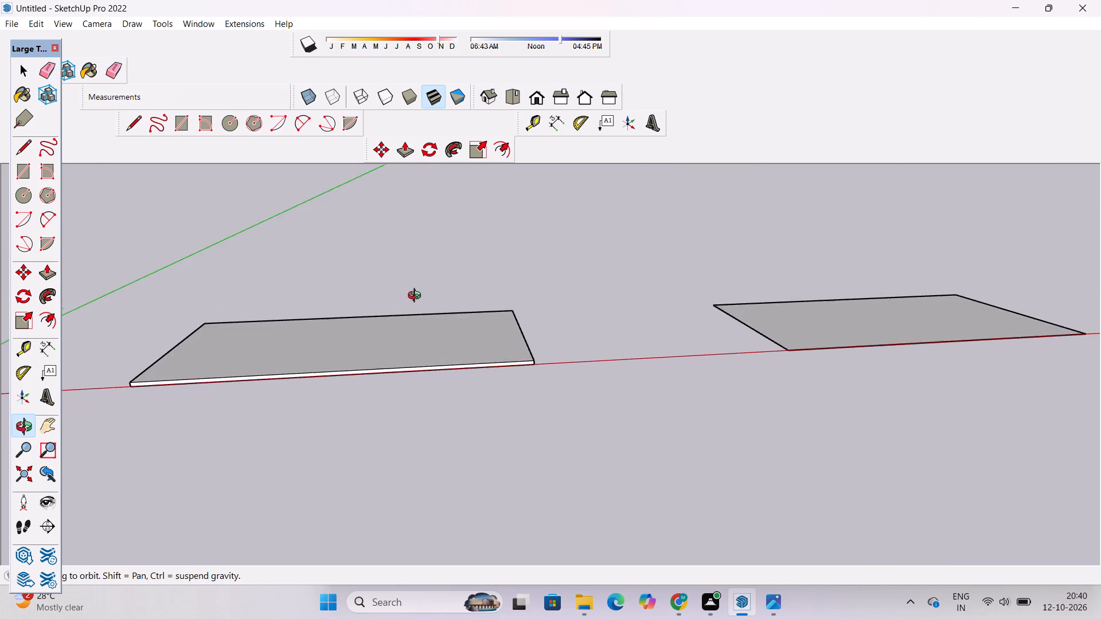
pyautogui.moveTo(417, 297); pyautogui.dragTo(421, 320)
pyautogui.scroll(-3, 422, 335)
pyautogui.moveTo(569, 275); pyautogui.dragTo(529, 346)
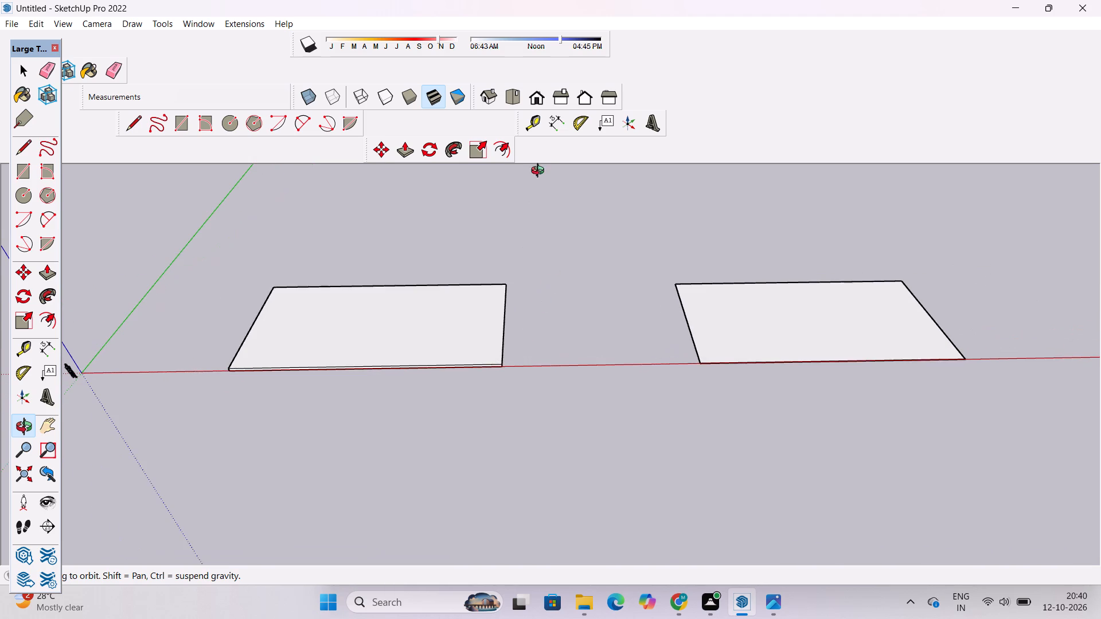
pyautogui.click(515, 96)
pyautogui.scroll(4, 351, 451)
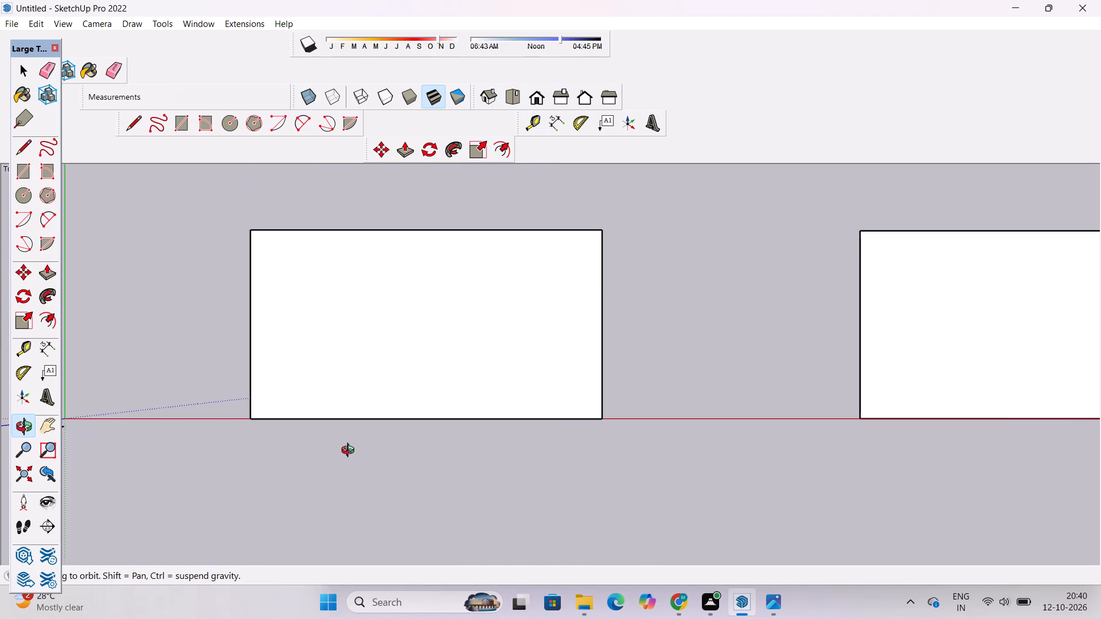
pyautogui.moveTo(362, 492); pyautogui.dragTo(376, 282)
pyautogui.scroll(1, 388, 451)
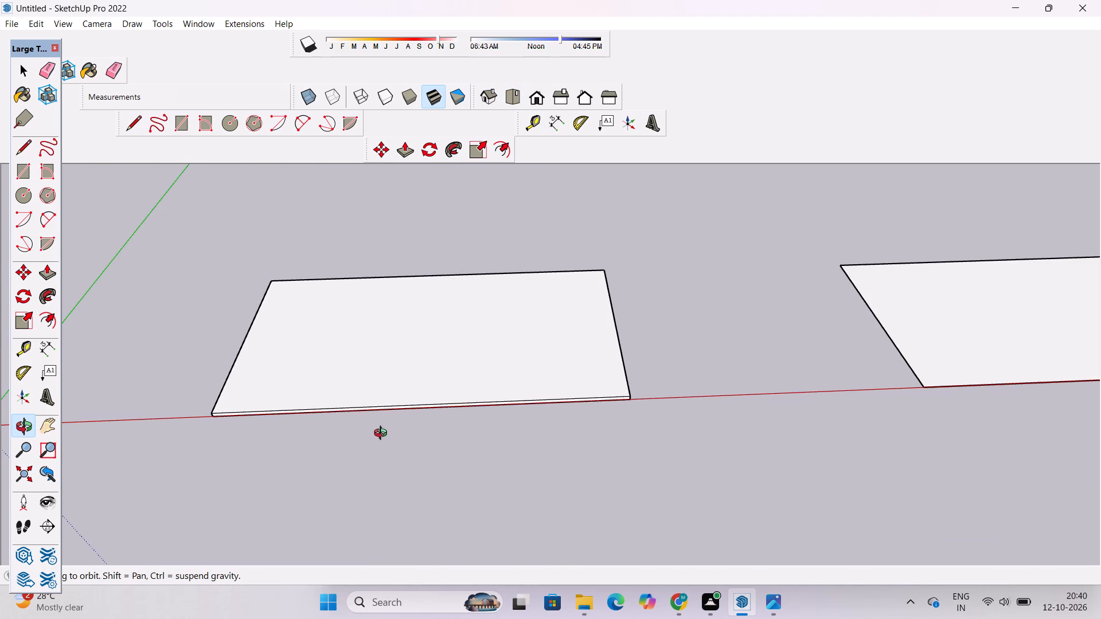
pyautogui.scroll(-4, 406, 427)
pyautogui.keyDown('shift'); pyautogui.moveTo(404, 428); pyautogui.dragTo(399, 448); pyautogui.keyUp('shift')
pyautogui.moveTo(475, 430); pyautogui.dragTo(424, 525)
pyautogui.scroll(3, 440, 428)
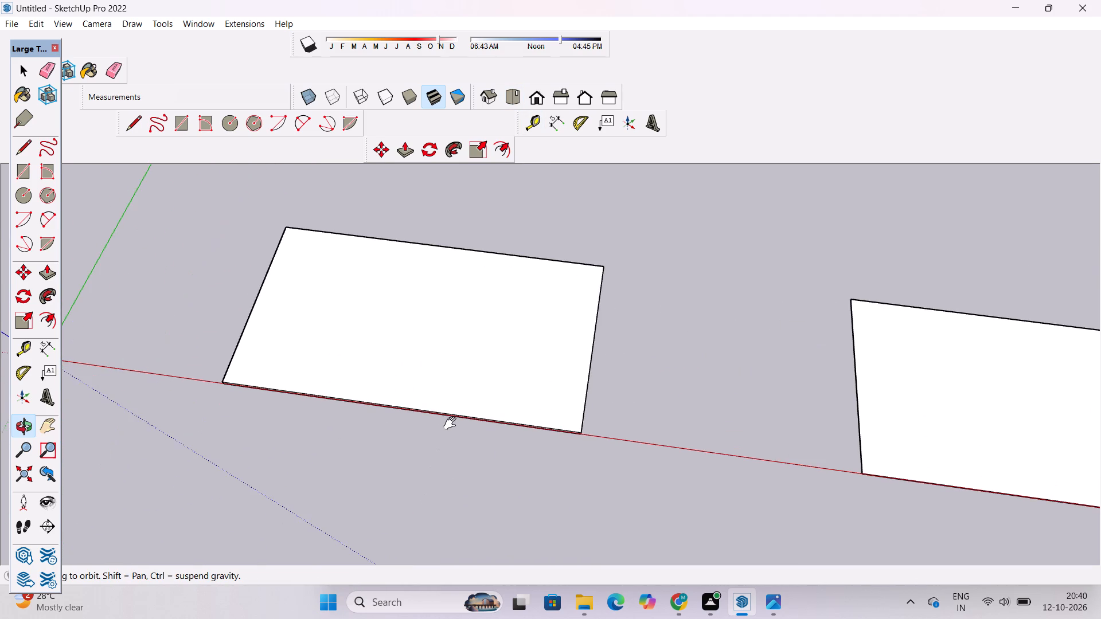
pyautogui.scroll(-5, 449, 417)
pyautogui.keyDown('shift'); pyautogui.moveTo(467, 398); pyautogui.dragTo(512, 441); pyautogui.keyUp('shift')
pyautogui.moveTo(489, 473); pyautogui.dragTo(540, 400)
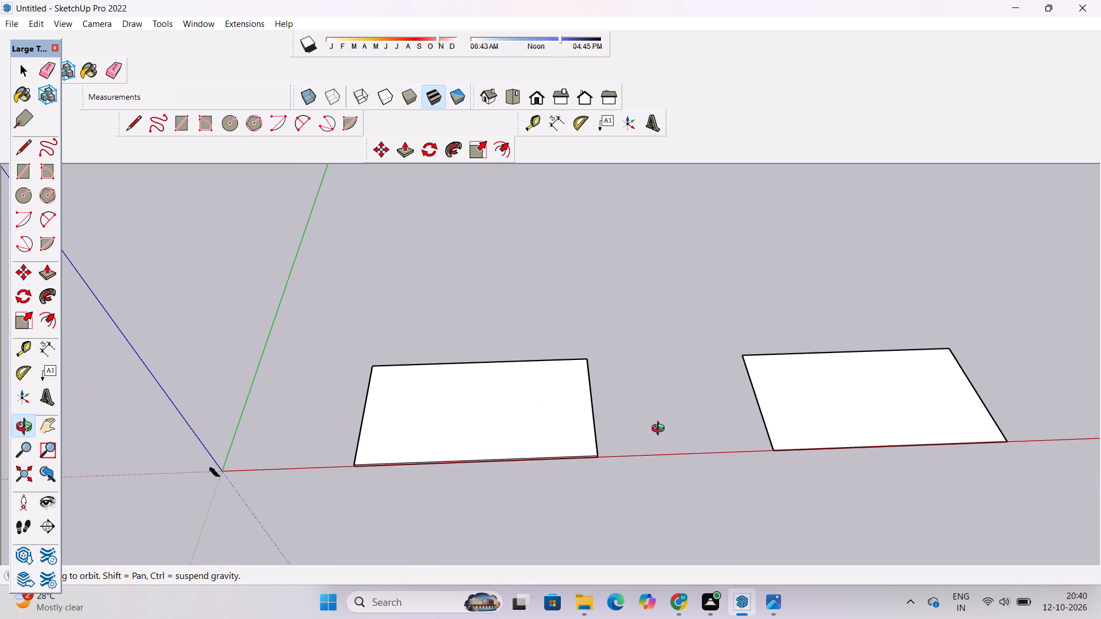
# Check the green house elevation reference image in Photos and return to the SketchUp model.
pyautogui.click(778, 606)
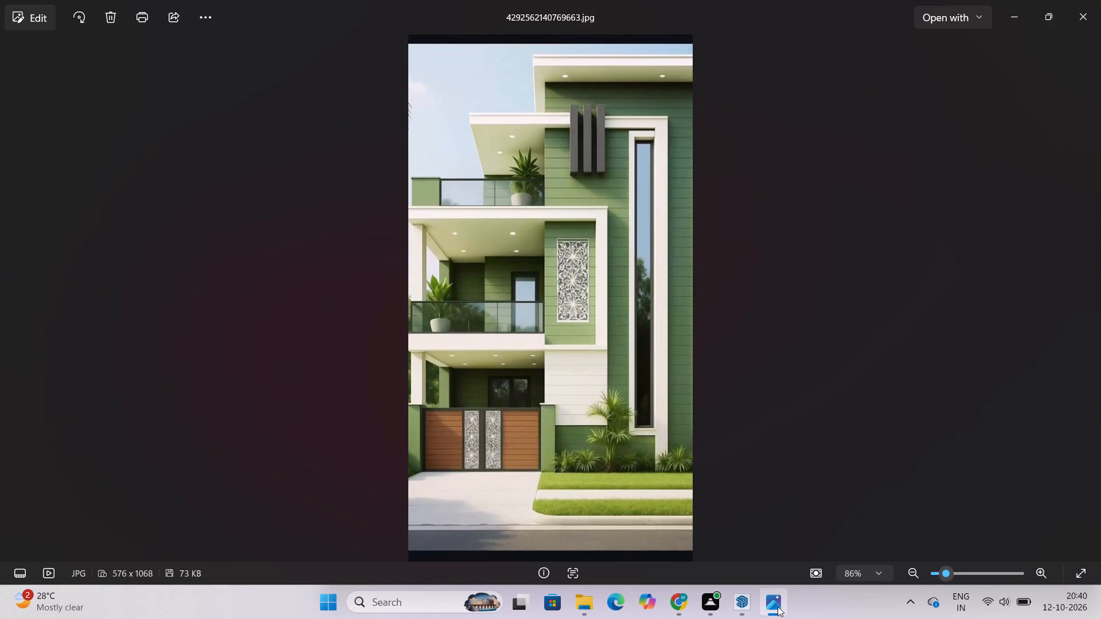
pyautogui.click(739, 605)
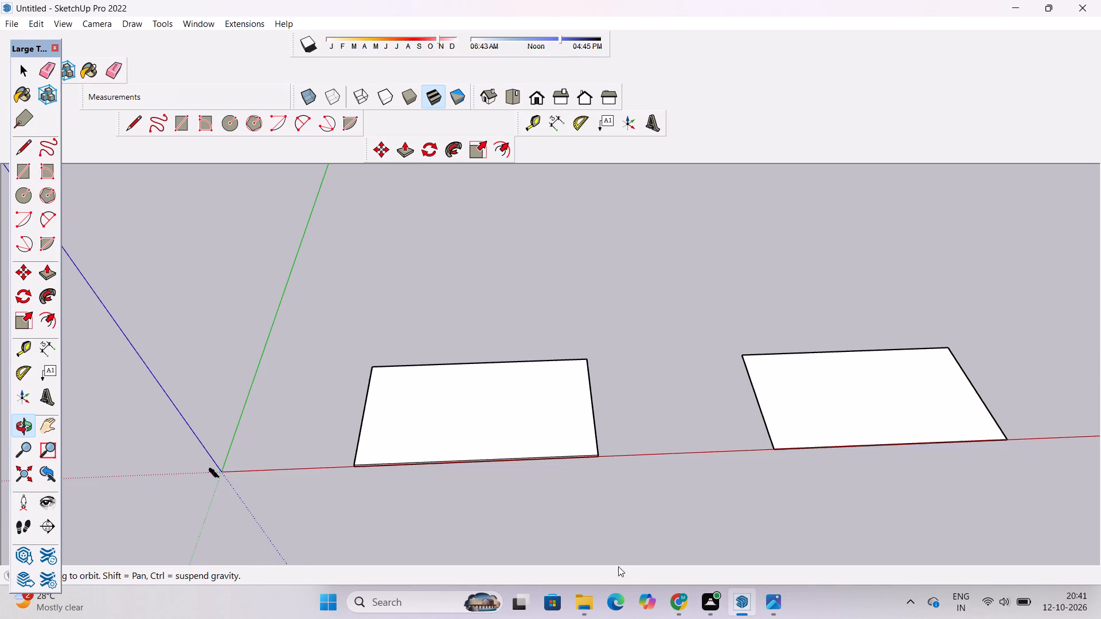
# Push/Pull the slab's short end face farthest from the origin 5' outward along the red axis.
pyautogui.scroll(-1, 603, 526)
pyautogui.moveTo(598, 497); pyautogui.dragTo(541, 518)
pyautogui.scroll(2, 539, 490)
pyautogui.keyDown('shift'); pyautogui.moveTo(535, 478); pyautogui.dragTo(509, 503); pyautogui.keyUp('shift')
pyautogui.moveTo(510, 503); pyautogui.dragTo(529, 523)
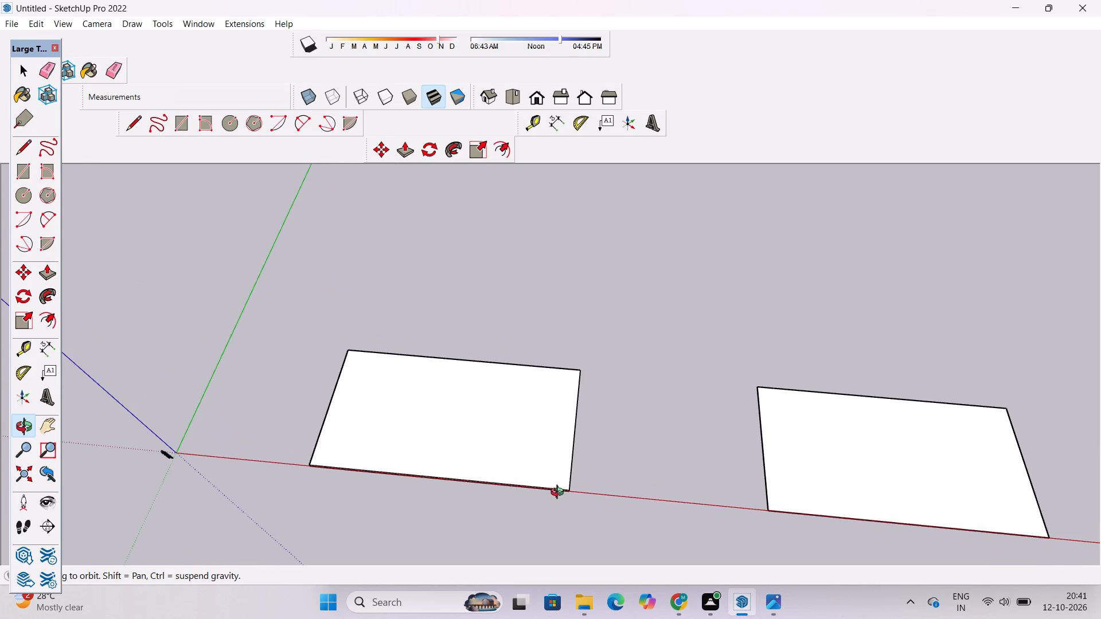
pyautogui.scroll(4, 562, 489)
pyautogui.keyDown('shift'); pyautogui.moveTo(658, 489); pyautogui.dragTo(642, 489); pyautogui.keyUp('shift')
pyautogui.moveTo(645, 489); pyautogui.dragTo(557, 445)
pyautogui.scroll(5, 554, 442)
pyautogui.moveTo(549, 446); pyautogui.dragTo(507, 429)
pyautogui.keyDown('shift'); pyautogui.click(507, 427); pyautogui.keyUp('shift')
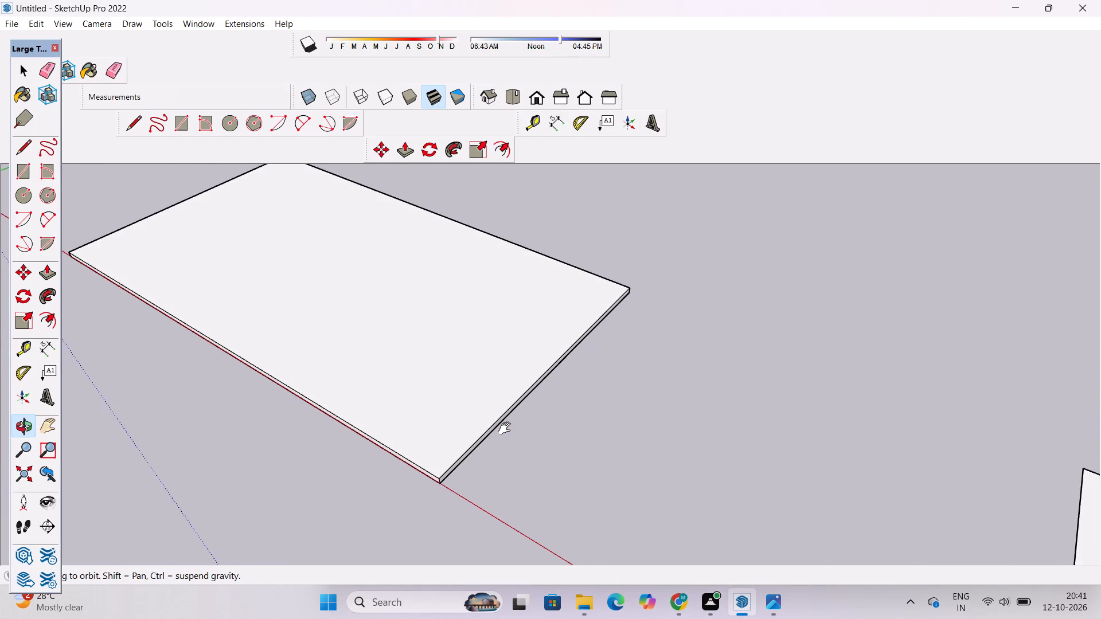
pyautogui.keyDown('shift'); pyautogui.scroll(3, 508, 430); pyautogui.keyUp('shift')
pyautogui.keyDown('shift'); pyautogui.moveTo(526, 427); pyautogui.dragTo(532, 429); pyautogui.keyUp('shift')
pyautogui.keyDown('shift'); pyautogui.scroll(-5, 521, 430); pyautogui.keyUp('shift')
pyautogui.keyDown('shift'); pyautogui.moveTo(517, 450); pyautogui.dragTo(522, 425); pyautogui.keyUp('shift')
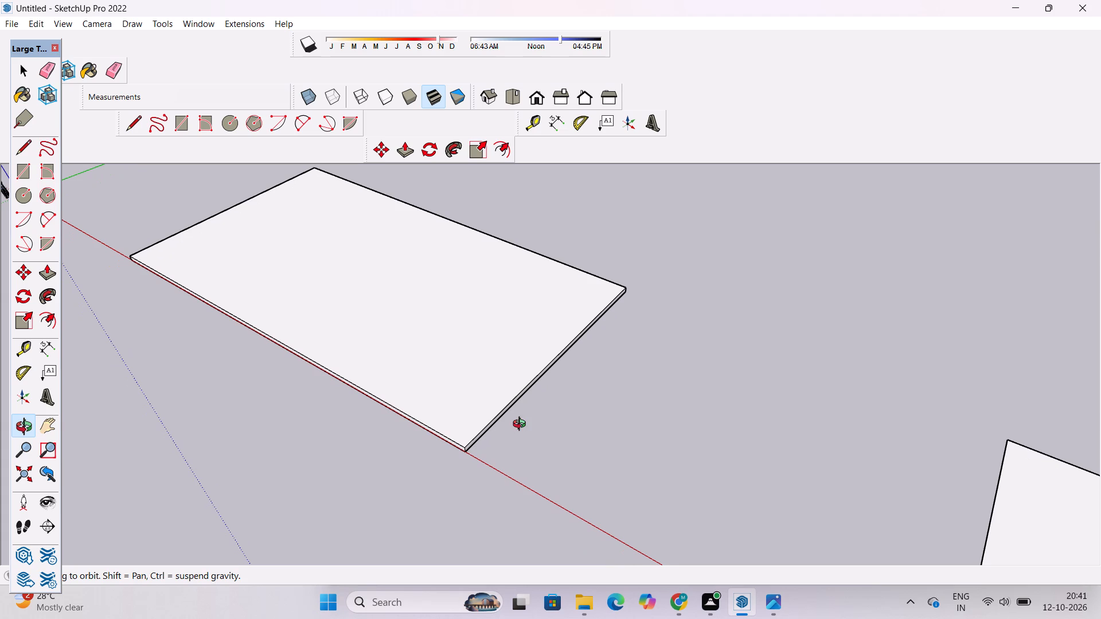
pyautogui.press('p')
pyautogui.scroll(5, 514, 405)
pyautogui.scroll(-6, 472, 344)
pyautogui.scroll(8, 509, 438)
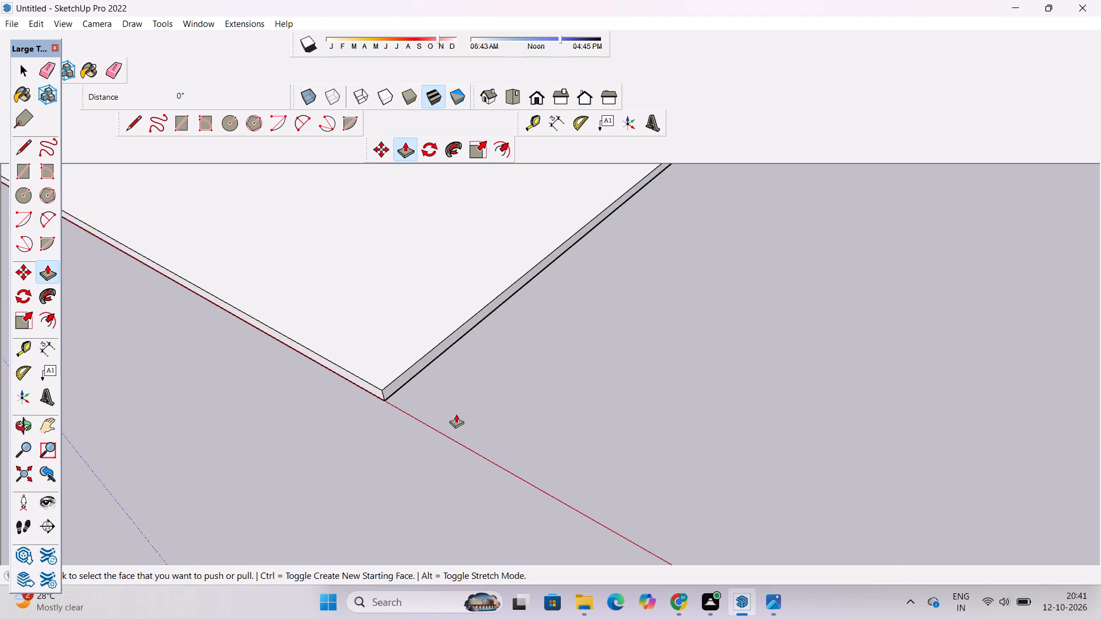
pyautogui.scroll(7, 456, 414)
pyautogui.click(390, 367)
pyautogui.scroll(-8, 450, 383)
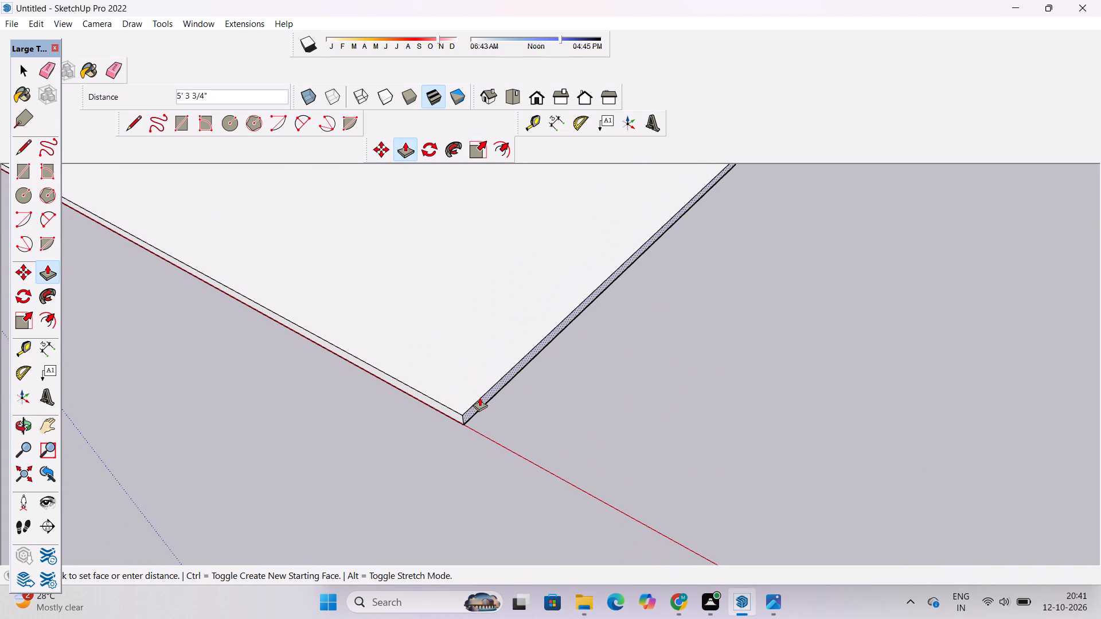
pyautogui.write("5'")
pyautogui.press('Return')
# Push/Pull the slab's long side face opposite the red axis 6' outward along the green axis.
pyautogui.press('o')
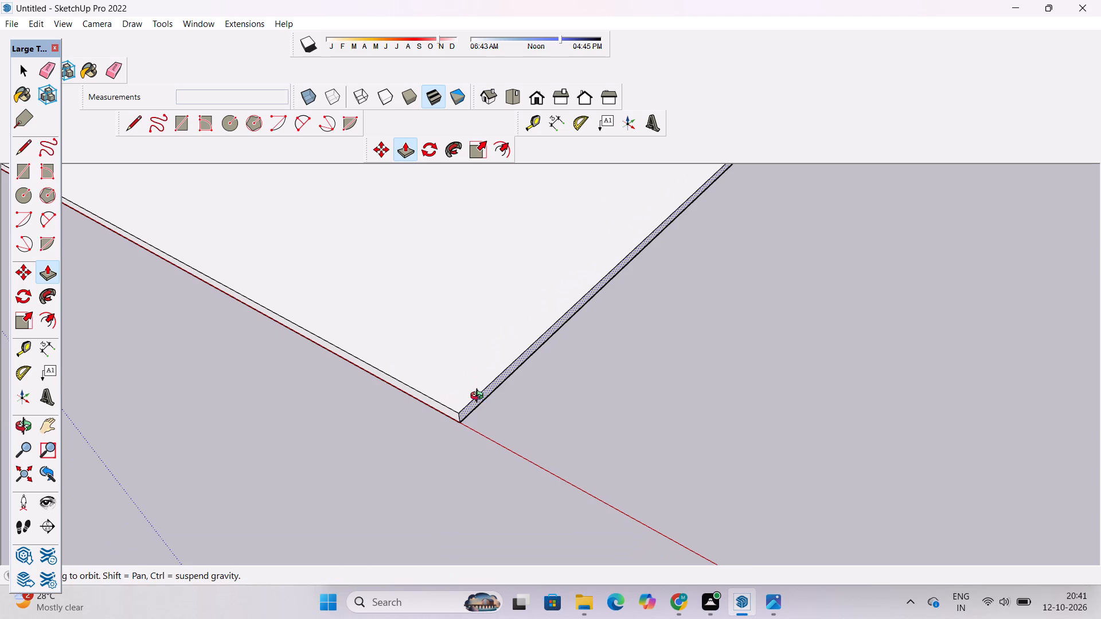
pyautogui.scroll(-13, 480, 398)
pyautogui.moveTo(295, 395); pyautogui.dragTo(610, 436)
pyautogui.moveTo(686, 442); pyautogui.dragTo(431, 444)
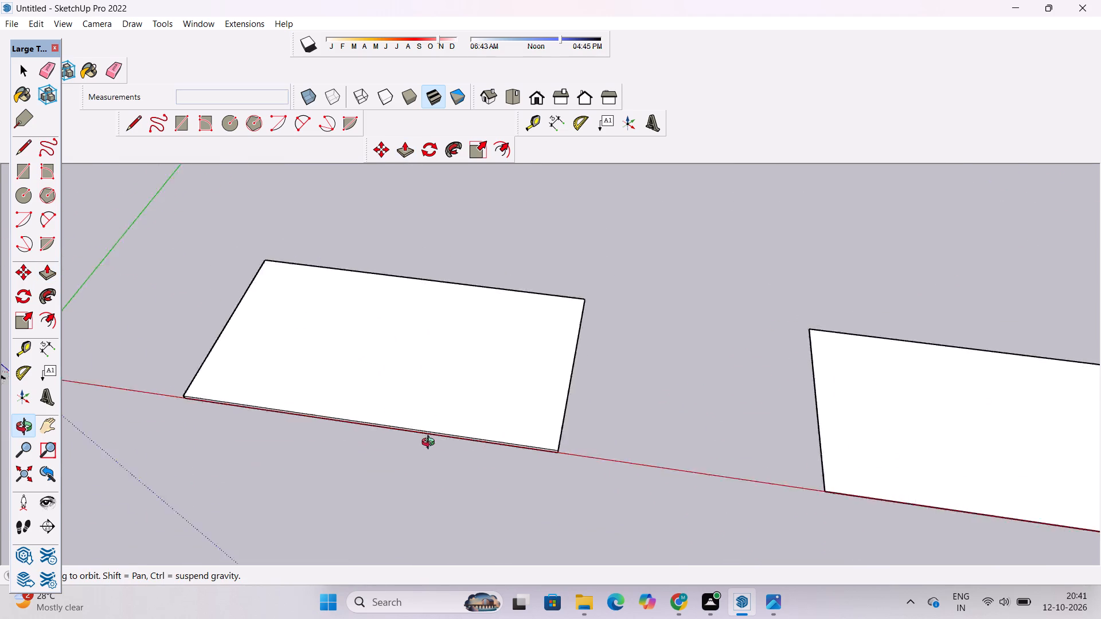
pyautogui.moveTo(431, 444); pyautogui.dragTo(324, 403)
pyautogui.moveTo(499, 418); pyautogui.dragTo(592, 426)
pyautogui.press('space')
pyautogui.click(763, 424)
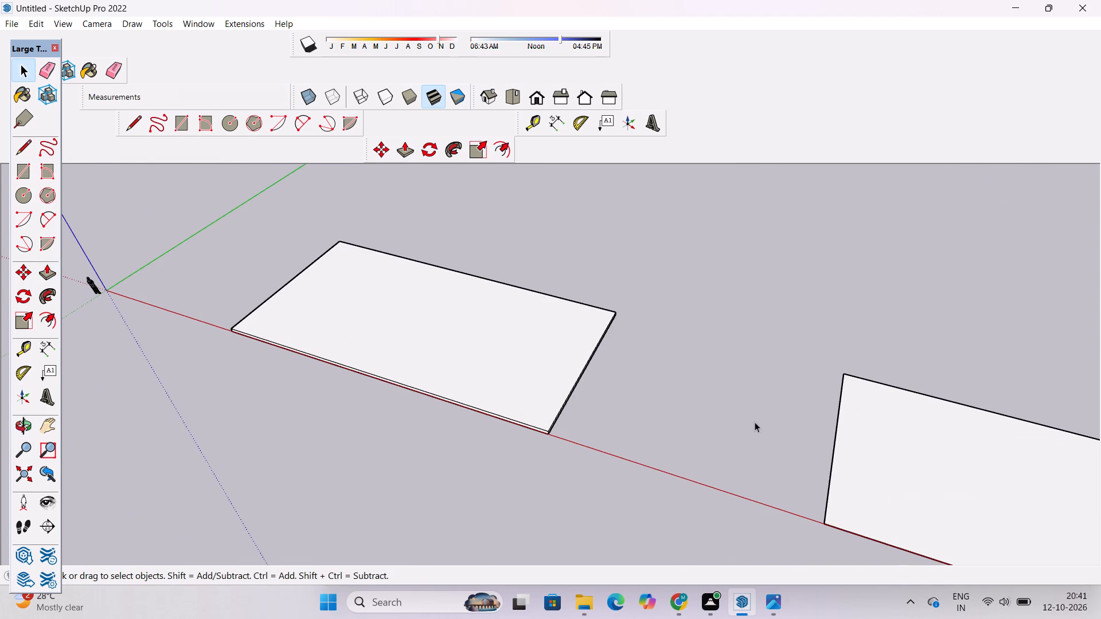
pyautogui.press('o')
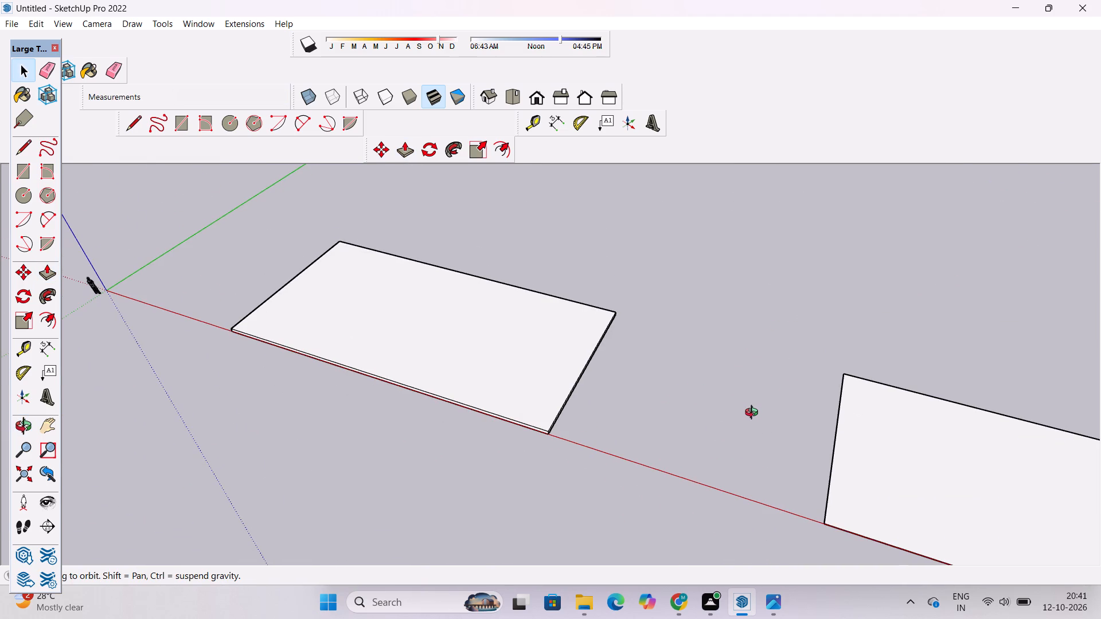
pyautogui.scroll(-1, 565, 409)
pyautogui.moveTo(541, 436); pyautogui.dragTo(623, 440)
pyautogui.scroll(1, 537, 437)
pyautogui.keyDown('shift'); pyautogui.moveTo(537, 433); pyautogui.dragTo(587, 422); pyautogui.keyUp('shift')
pyautogui.moveTo(587, 422); pyautogui.dragTo(587, 445)
pyautogui.moveTo(591, 441); pyautogui.dragTo(654, 449)
pyautogui.moveTo(657, 455); pyautogui.dragTo(657, 473)
pyautogui.scroll(-6, 605, 420)
pyautogui.moveTo(455, 436); pyautogui.dragTo(967, 420)
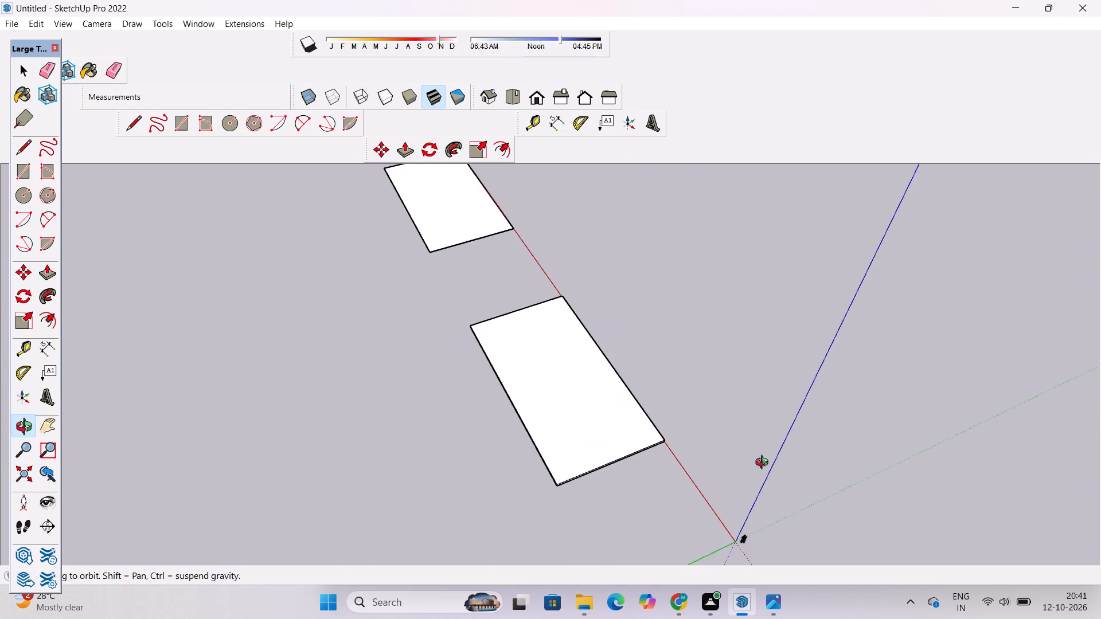
pyautogui.scroll(5, 550, 487)
pyautogui.moveTo(548, 483); pyautogui.dragTo(647, 425)
pyautogui.scroll(5, 634, 439)
pyautogui.keyDown('shift'); pyautogui.moveTo(610, 462); pyautogui.dragTo(614, 426); pyautogui.keyUp('shift')
pyautogui.moveTo(614, 428); pyautogui.dragTo(608, 406)
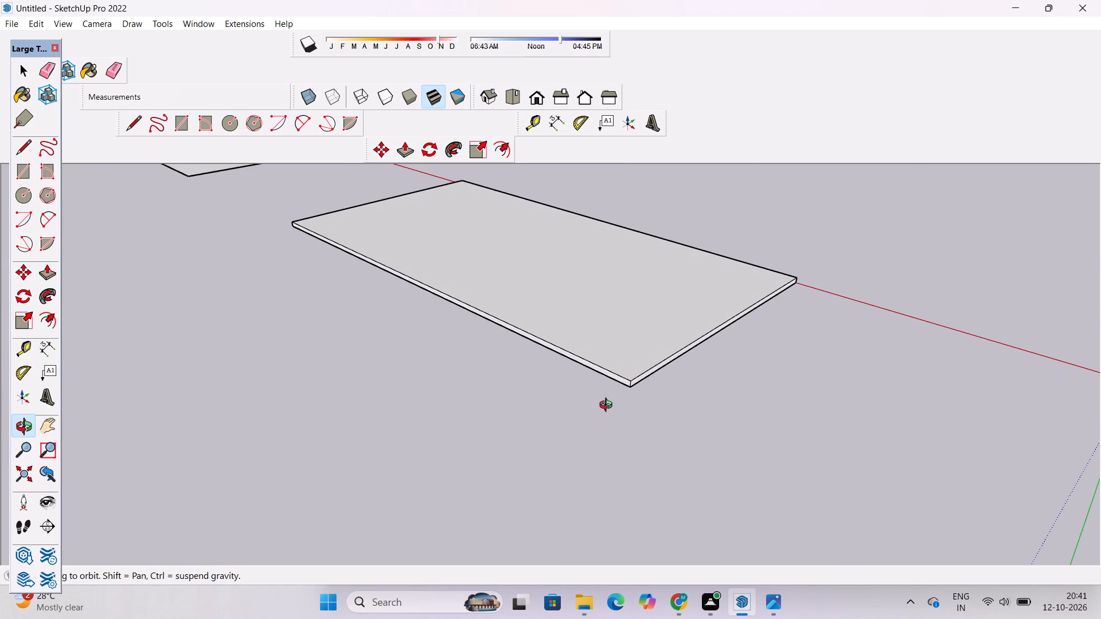
pyautogui.press('p')
pyautogui.scroll(4, 610, 398)
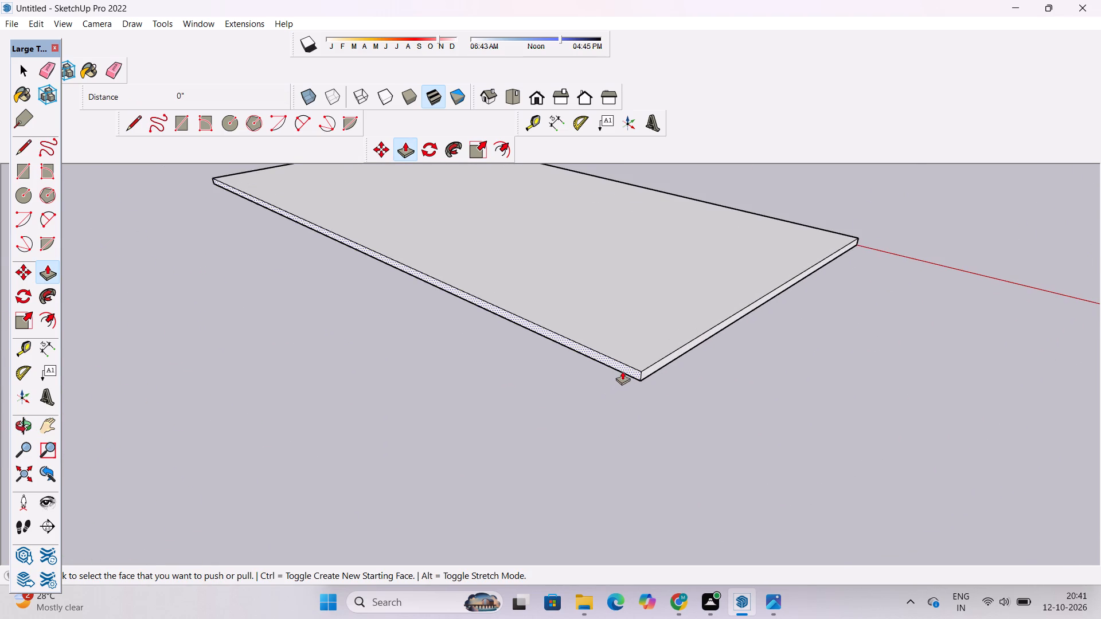
pyautogui.click(623, 371)
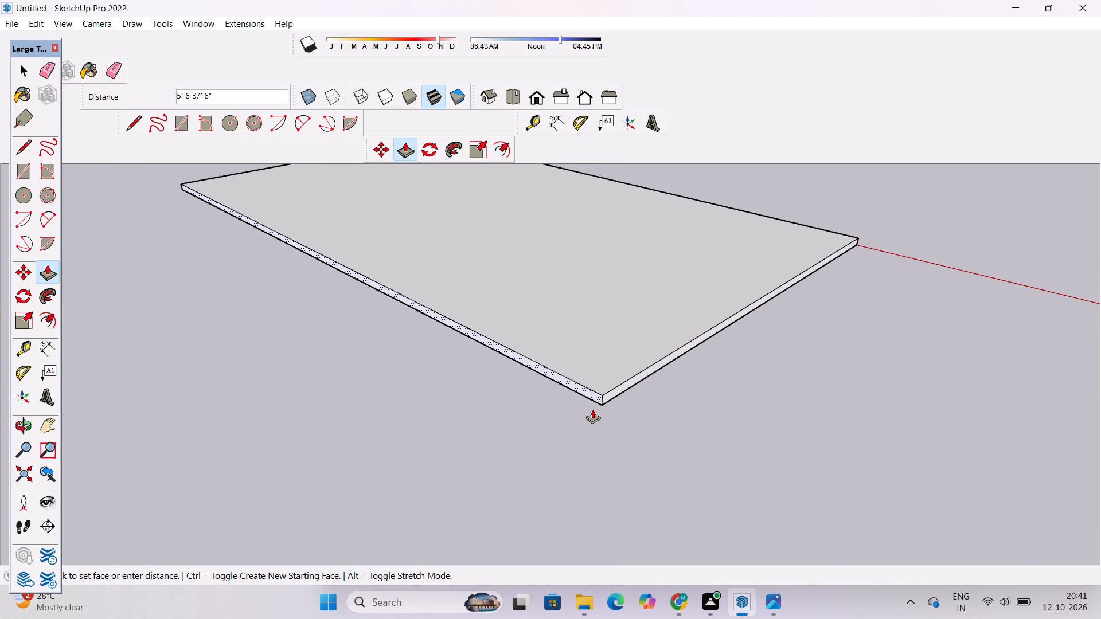
pyautogui.write("6'")
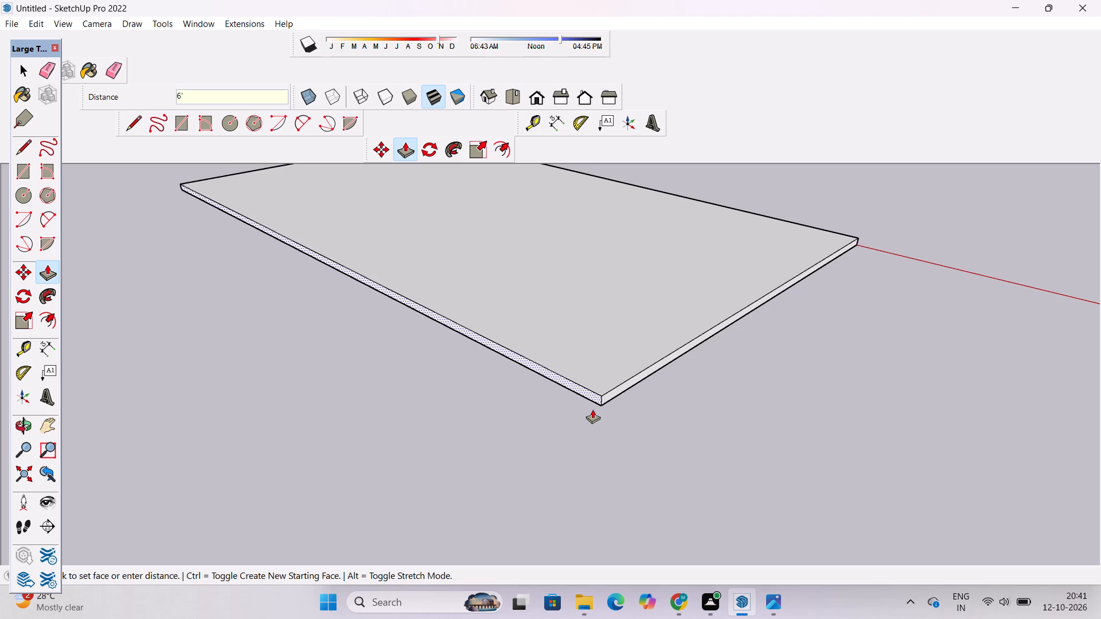
pyautogui.press('Return')
# Examine the enlarged slab's sides and corners and its position beside the spare copy from several angles.
pyautogui.scroll(-2, 509, 393)
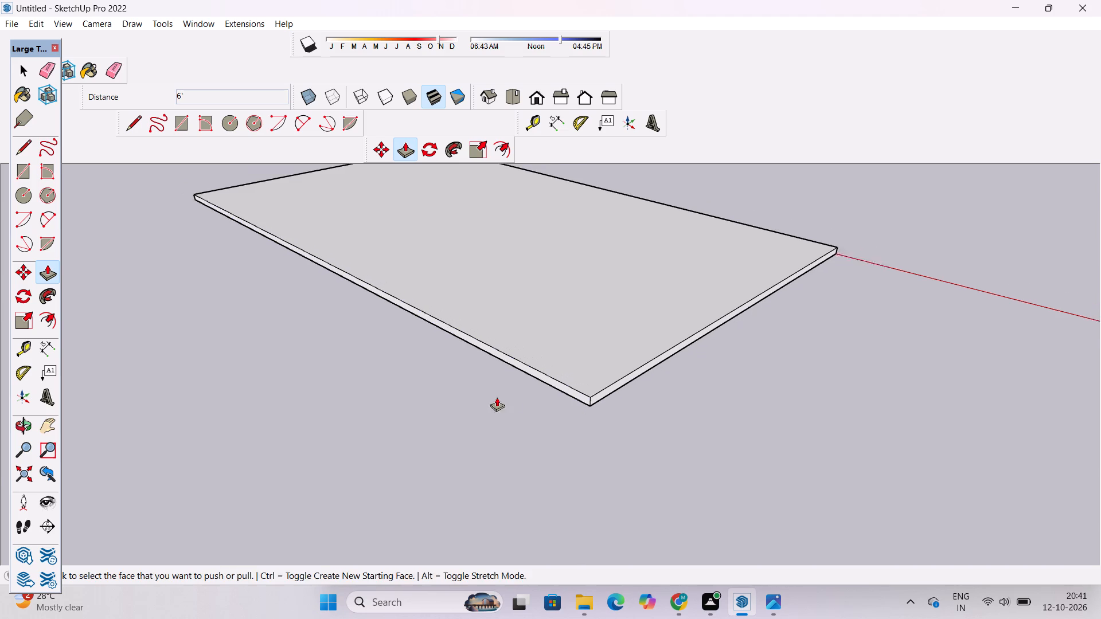
pyautogui.click(24, 424)
pyautogui.scroll(-6, 473, 406)
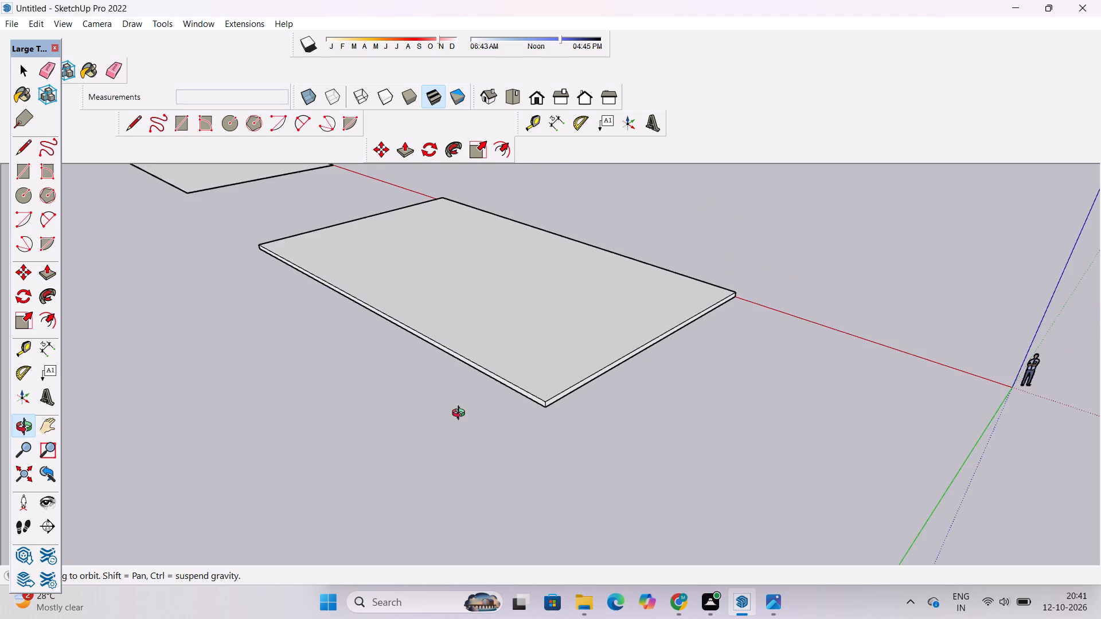
pyautogui.moveTo(883, 368); pyautogui.dragTo(417, 384)
pyautogui.scroll(4, 701, 342)
pyautogui.scroll(-8, 706, 339)
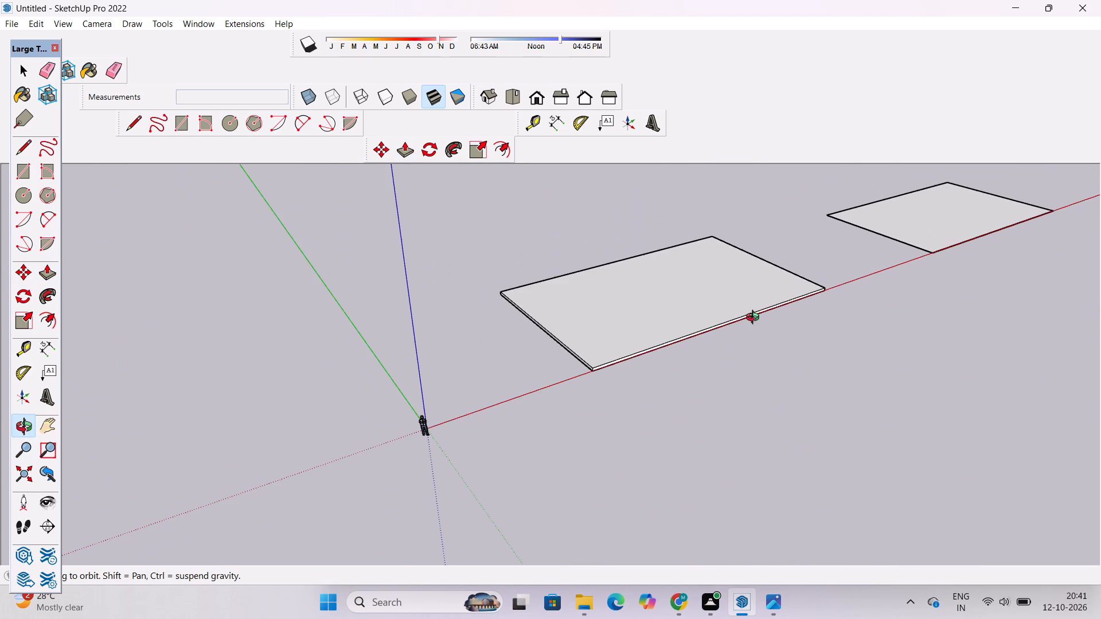
pyautogui.scroll(-3, 755, 313)
pyautogui.moveTo(763, 311); pyautogui.dragTo(642, 346)
pyautogui.keyDown('shift'); pyautogui.moveTo(642, 346); pyautogui.dragTo(555, 366); pyautogui.keyUp('shift')
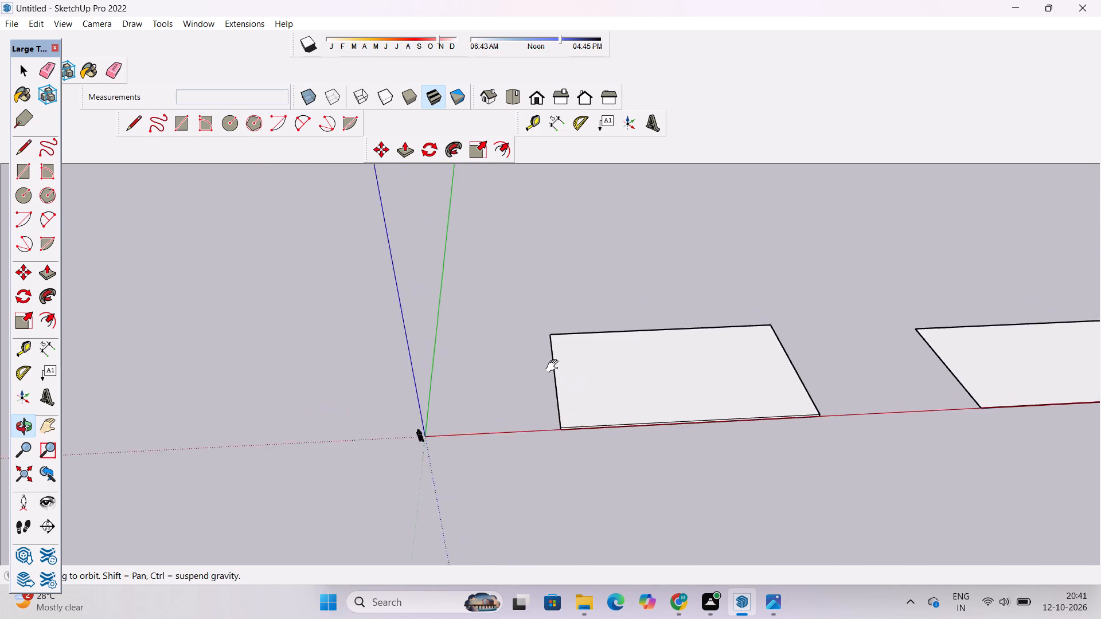
pyautogui.keyDown('shift'); pyautogui.moveTo(555, 366); pyautogui.dragTo(524, 357); pyautogui.keyUp('shift')
pyautogui.moveTo(576, 376); pyautogui.dragTo(706, 446)
pyautogui.keyDown('shift'); pyautogui.moveTo(572, 445); pyautogui.dragTo(595, 409); pyautogui.keyUp('shift')
pyautogui.scroll(9, 525, 387)
pyautogui.moveTo(499, 412); pyautogui.dragTo(540, 356)
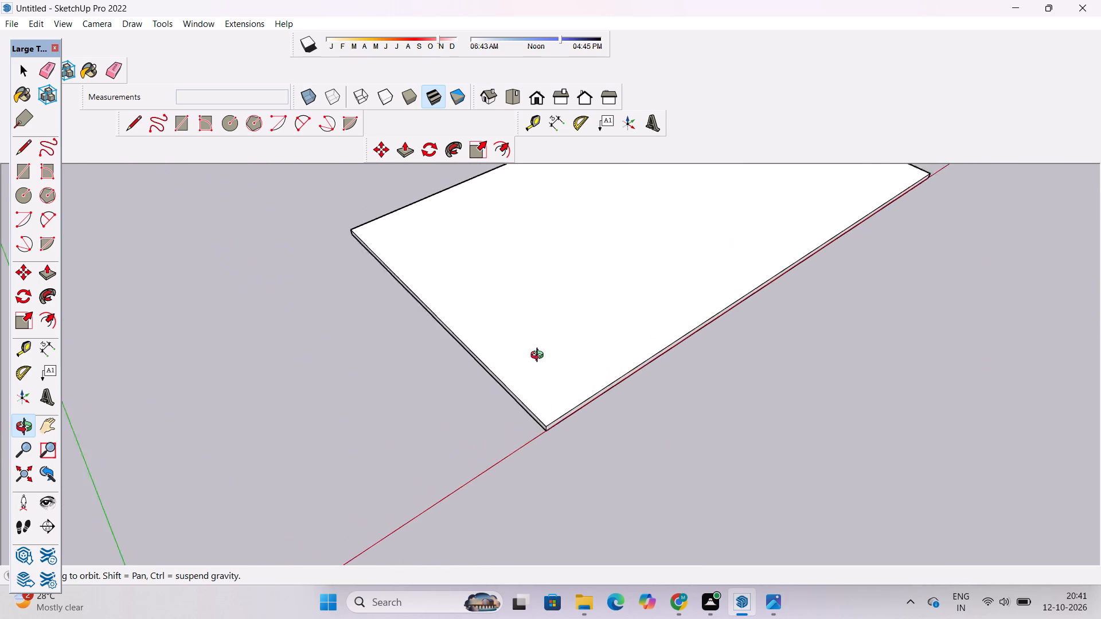
pyautogui.moveTo(540, 356); pyautogui.dragTo(540, 355)
pyautogui.scroll(2, 541, 355)
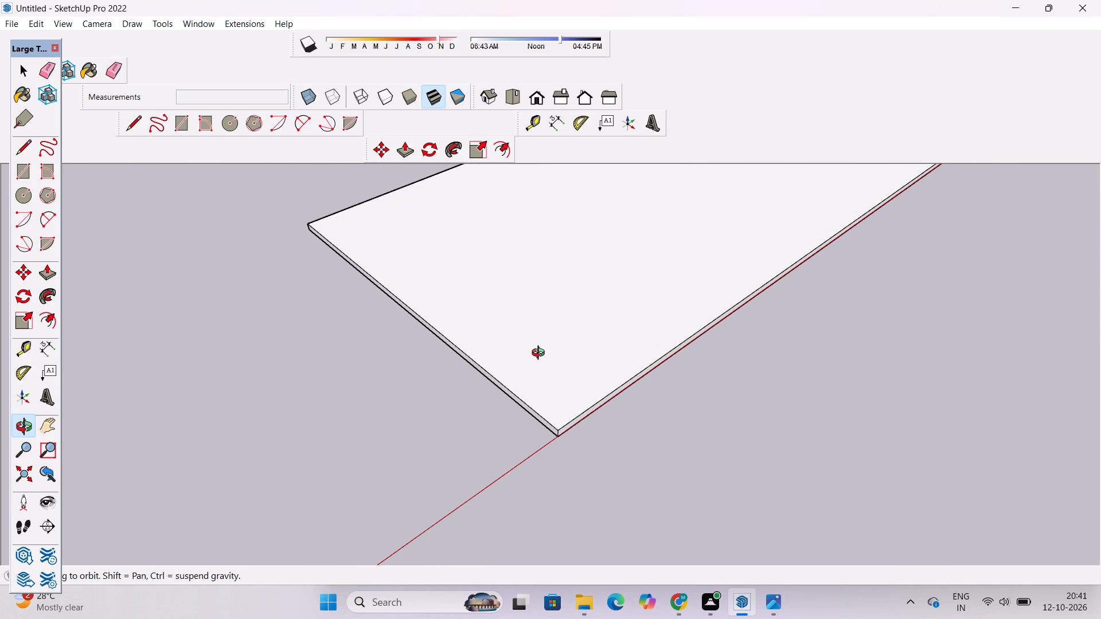
pyautogui.keyDown('shift'); pyautogui.scroll(-2, 534, 360); pyautogui.keyUp('shift')
pyautogui.keyDown('shift'); pyautogui.moveTo(527, 375); pyautogui.dragTo(493, 433); pyautogui.keyUp('shift')
pyautogui.moveTo(537, 448); pyautogui.dragTo(440, 394)
pyautogui.click(517, 107)
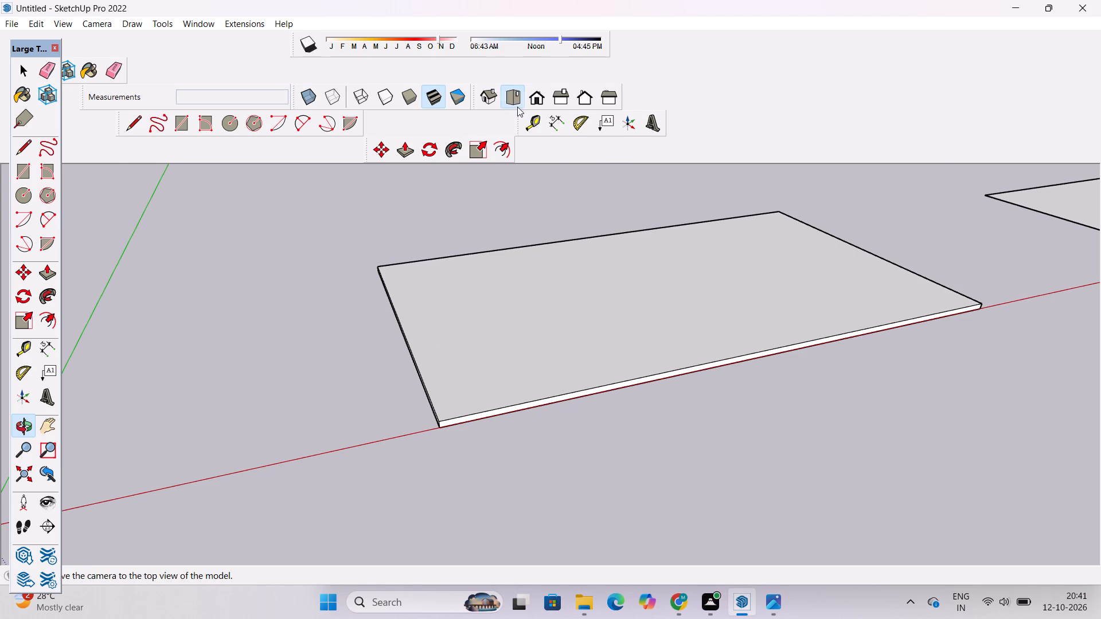
pyautogui.scroll(-6, 512, 281)
pyautogui.moveTo(520, 389); pyautogui.dragTo(576, 100)
pyautogui.scroll(3, 481, 469)
pyautogui.moveTo(793, 310); pyautogui.dragTo(640, 463)
pyautogui.scroll(-7, 584, 416)
pyautogui.keyDown('shift'); pyautogui.moveTo(555, 413); pyautogui.dragTo(617, 461); pyautogui.keyUp('shift')
pyautogui.moveTo(575, 461); pyautogui.dragTo(771, 463)
pyautogui.scroll(6, 600, 441)
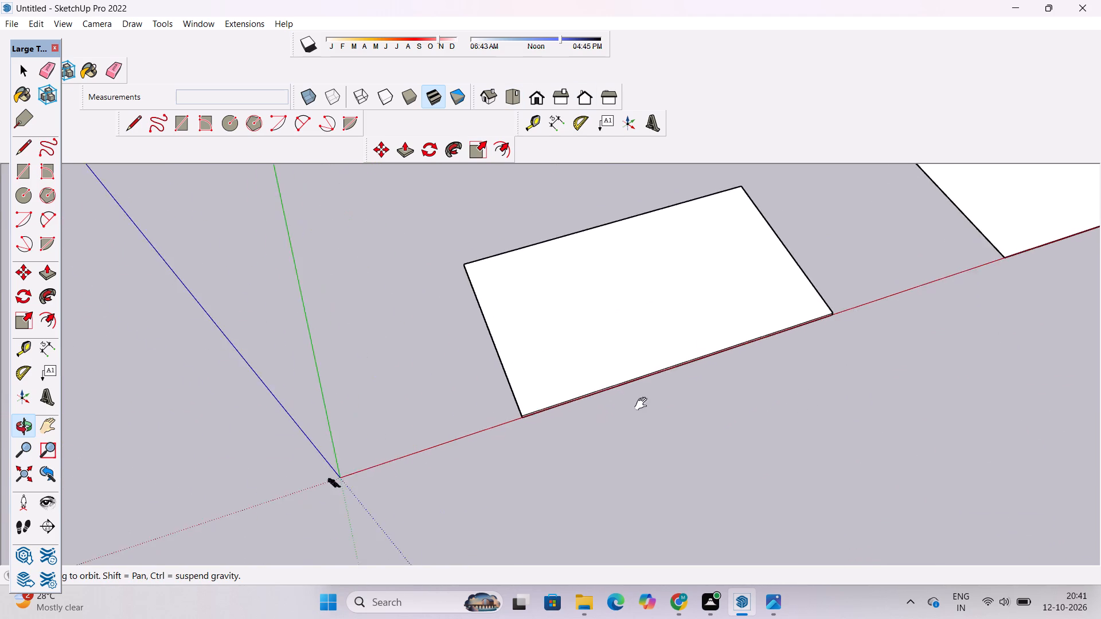
# Place a guide line on the slab's top face 19' inward from its long edge along the red axis.
pyautogui.keyDown('shift'); pyautogui.moveTo(643, 404); pyautogui.dragTo(483, 481); pyautogui.keyUp('shift')
pyautogui.moveTo(755, 418); pyautogui.dragTo(663, 414)
pyautogui.keyDown('shift'); pyautogui.moveTo(665, 410); pyautogui.dragTo(692, 456); pyautogui.keyUp('shift')
pyautogui.moveTo(592, 471); pyautogui.dragTo(647, 436)
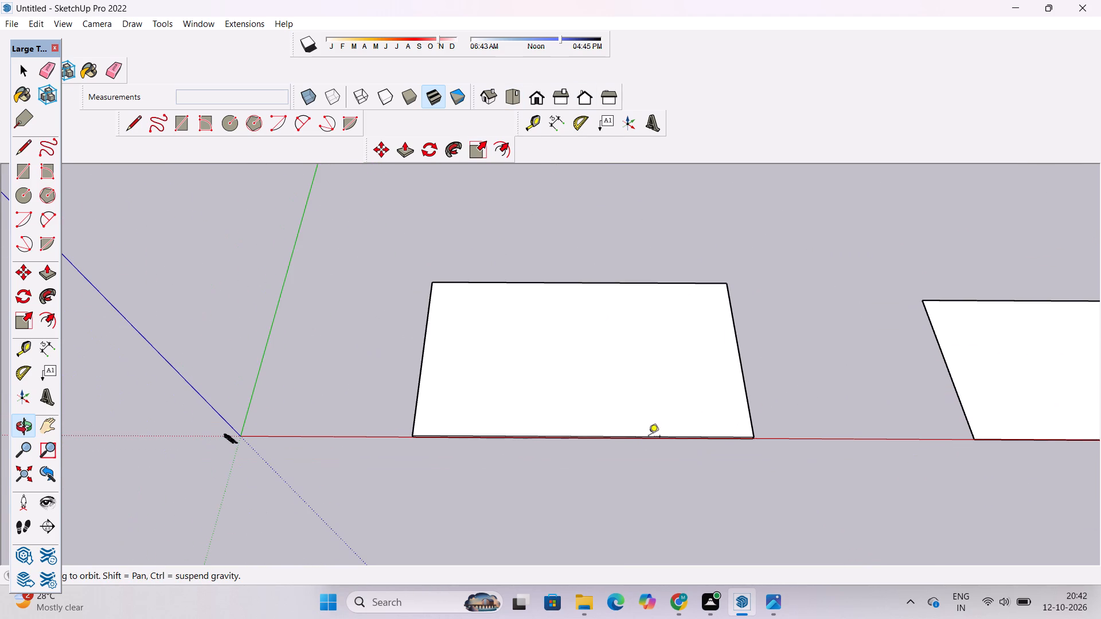
pyautogui.press('t')
pyautogui.scroll(8, 577, 434)
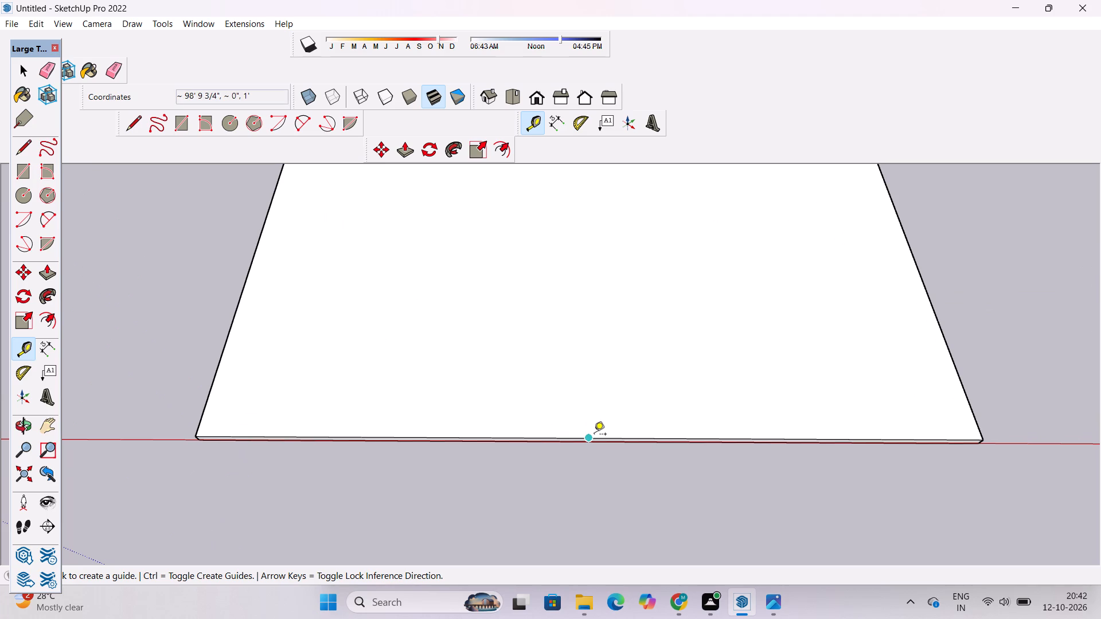
pyautogui.click(589, 439)
pyautogui.scroll(-5, 589, 439)
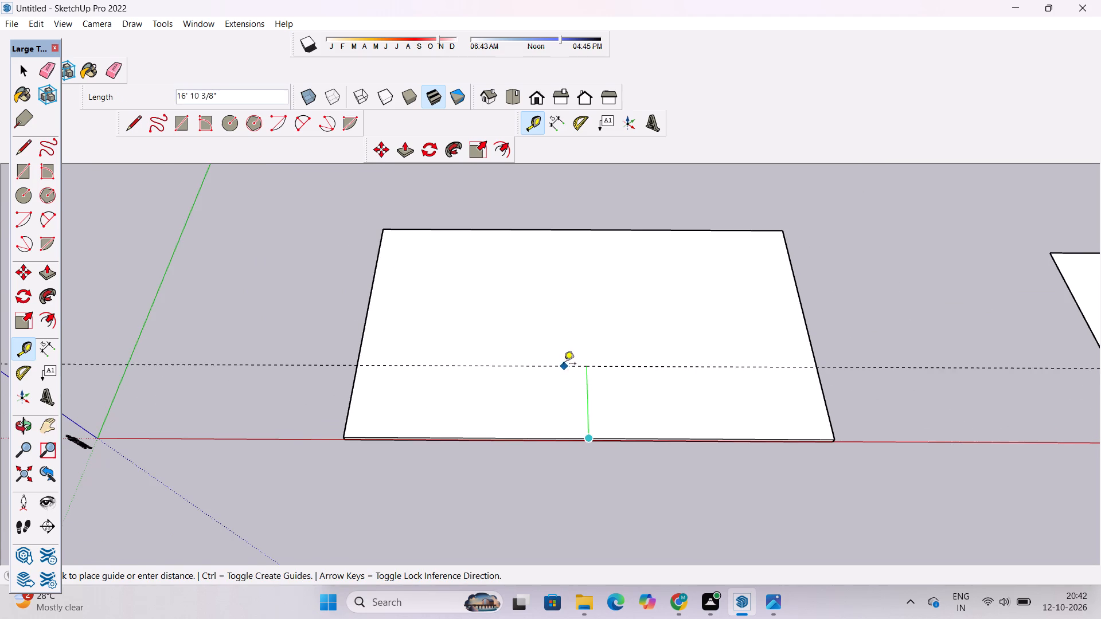
pyautogui.scroll(3, 567, 362)
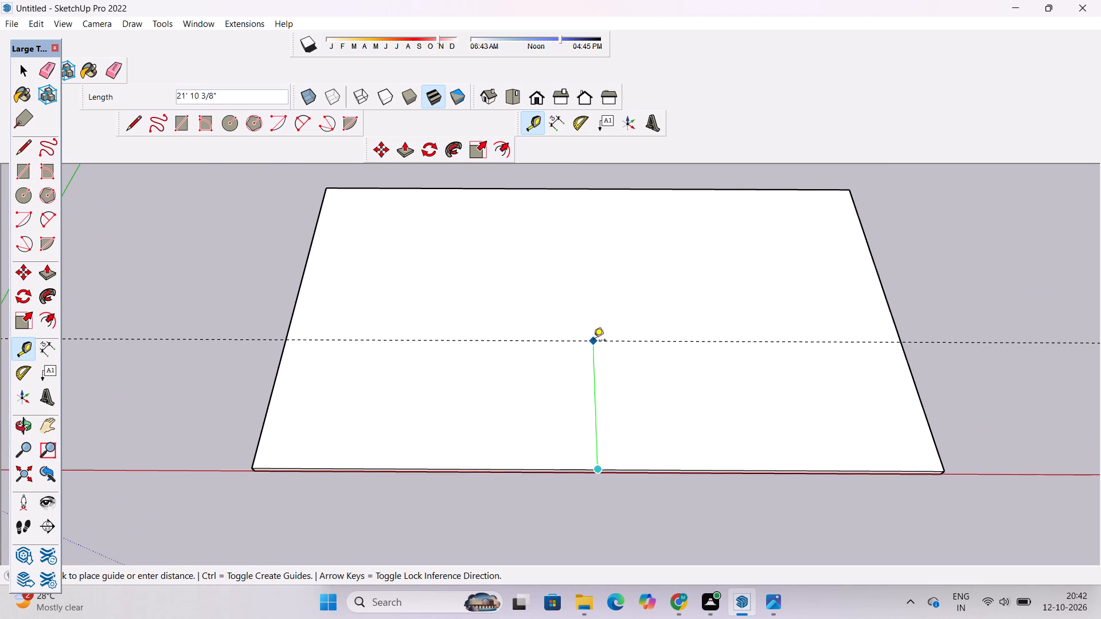
pyautogui.write("19'")
pyautogui.press('Return')
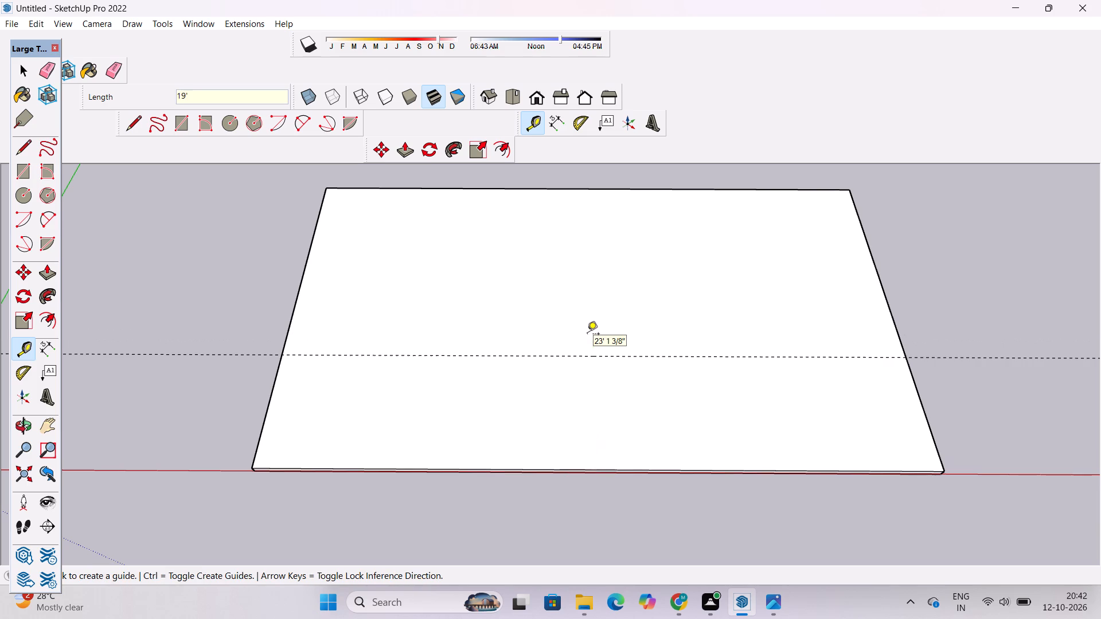
# Place a guide line 52' inward from the slab's short edge farthest from the origin, crossing the first guide.
pyautogui.scroll(-2, 560, 347)
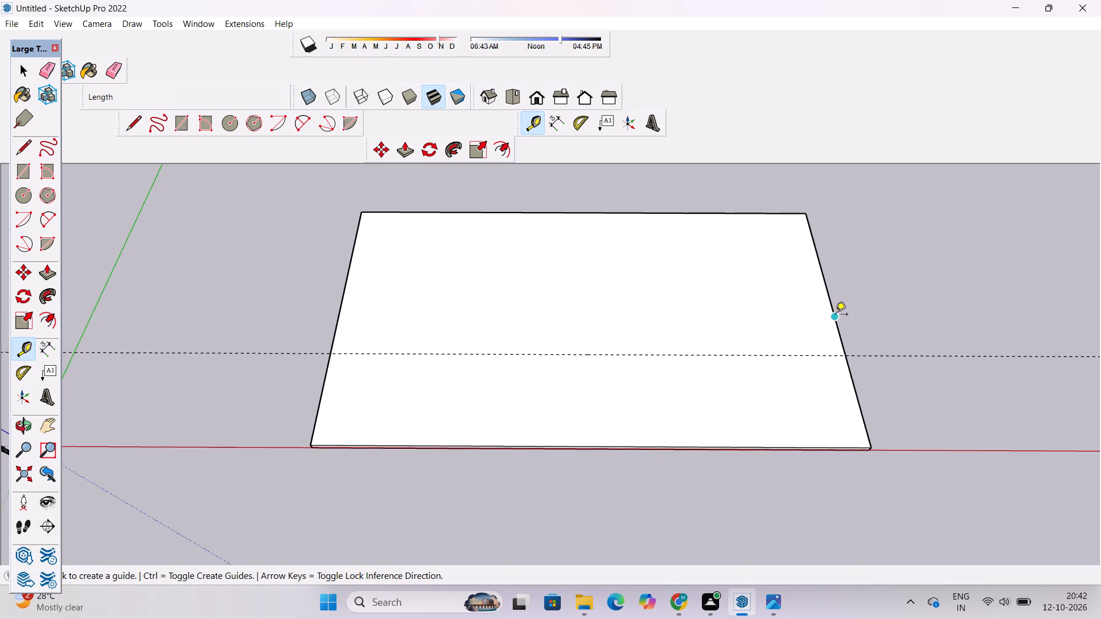
pyautogui.click(835, 315)
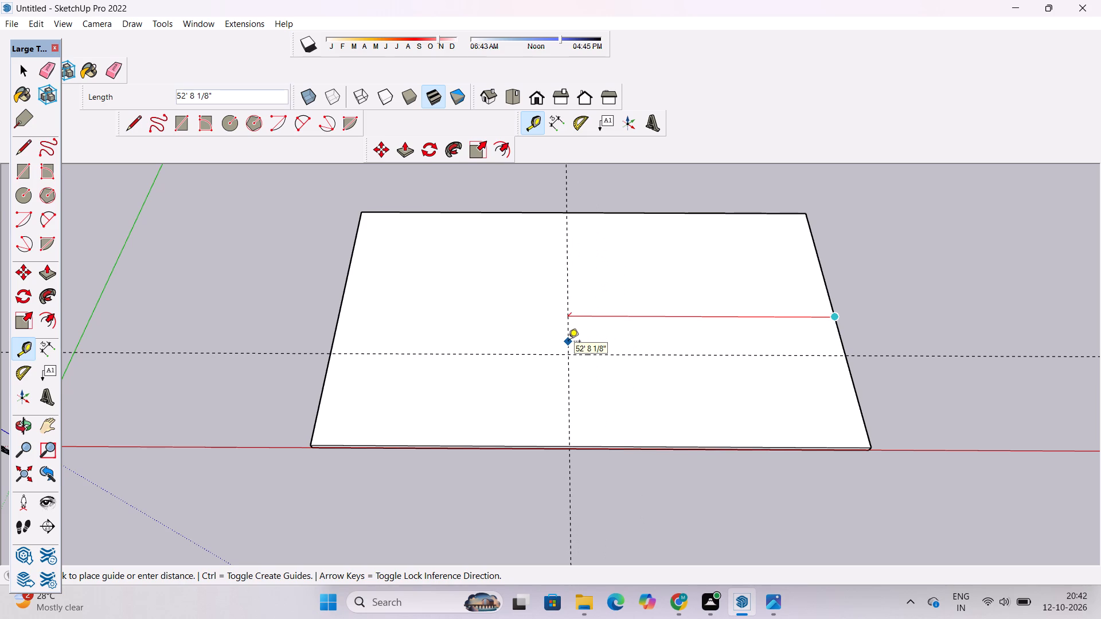
pyautogui.write("52'")
pyautogui.press('Return')
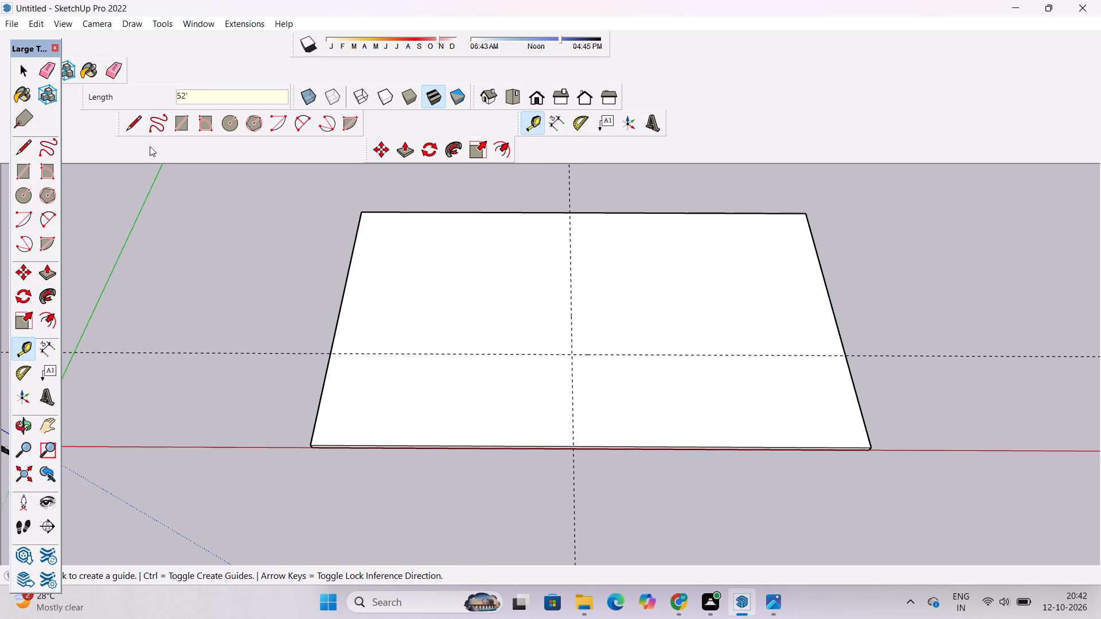
# Outline a 46' by 19' corner area with lines from the origin-side short edge through the guide intersection to the red-axis edge.
pyautogui.click(132, 122)
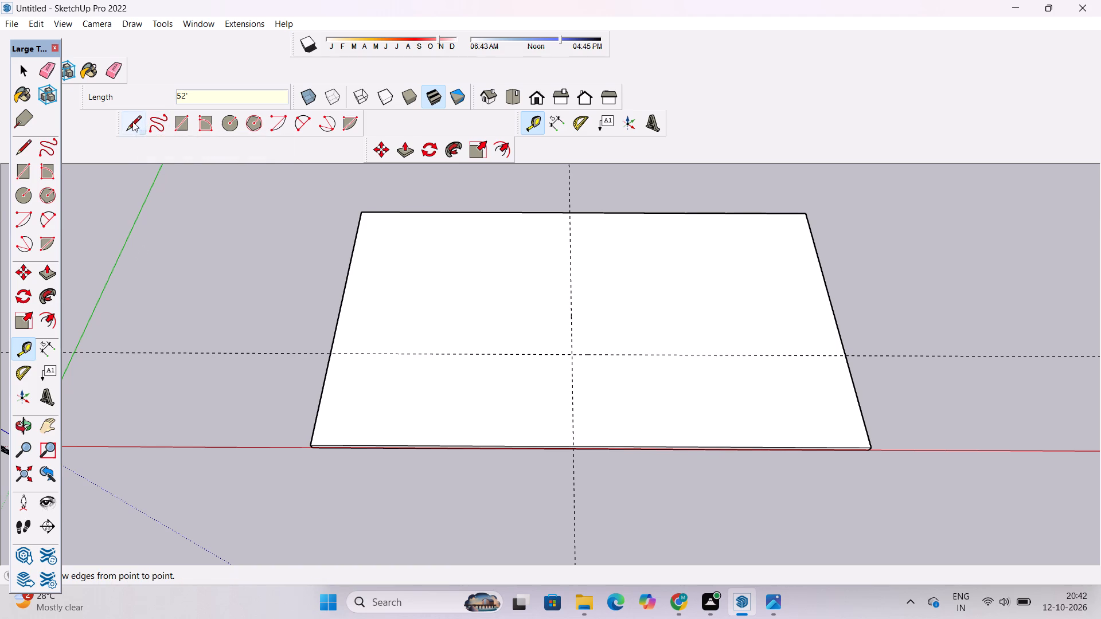
pyautogui.click(330, 352)
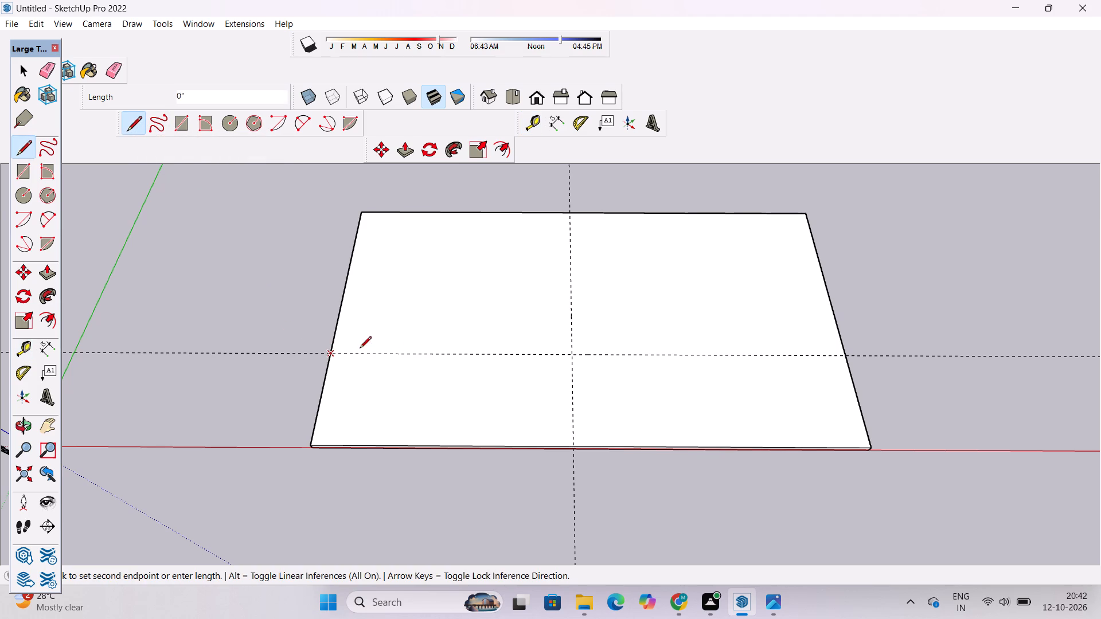
pyautogui.click(572, 357)
pyautogui.click(573, 444)
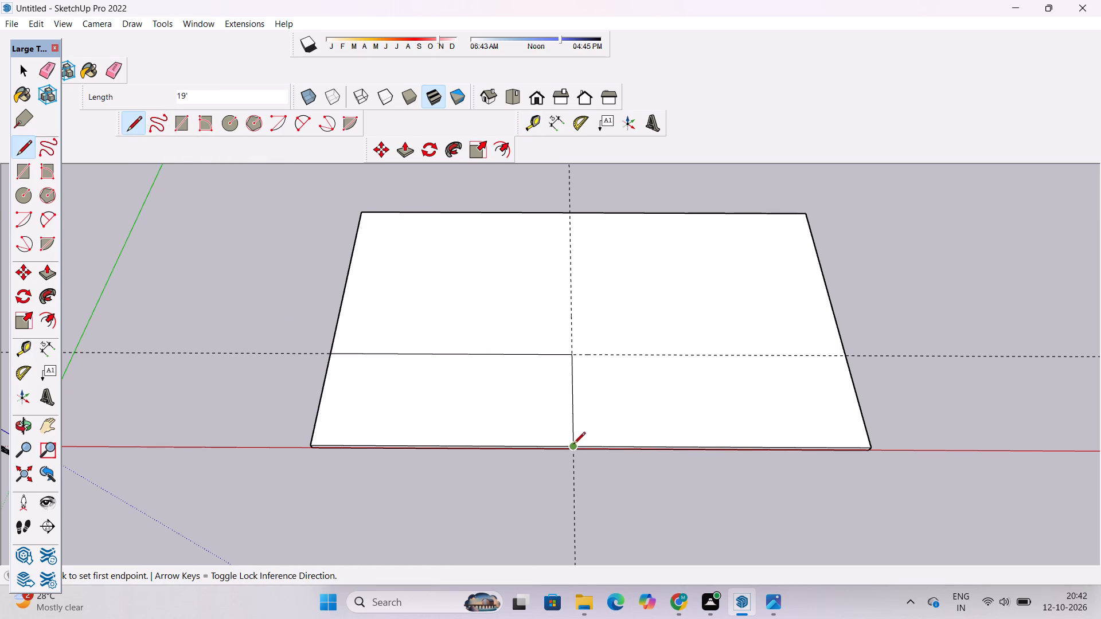
# Erase both guide lines crossing the slab's top face.
pyautogui.press('e')
pyautogui.moveTo(600, 478); pyautogui.dragTo(565, 485)
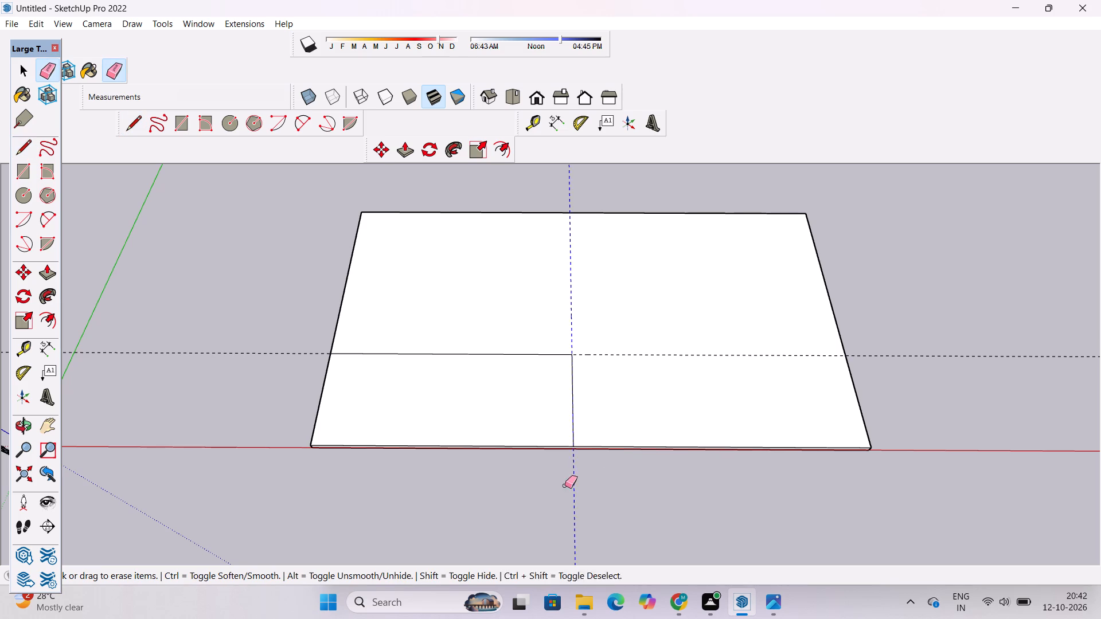
pyautogui.moveTo(565, 485); pyautogui.dragTo(562, 485)
pyautogui.moveTo(315, 346); pyautogui.dragTo(308, 361)
pyautogui.press('space')
# Examine the slab and the corner rectangle outlined on its top face from several angles.
pyautogui.press('o')
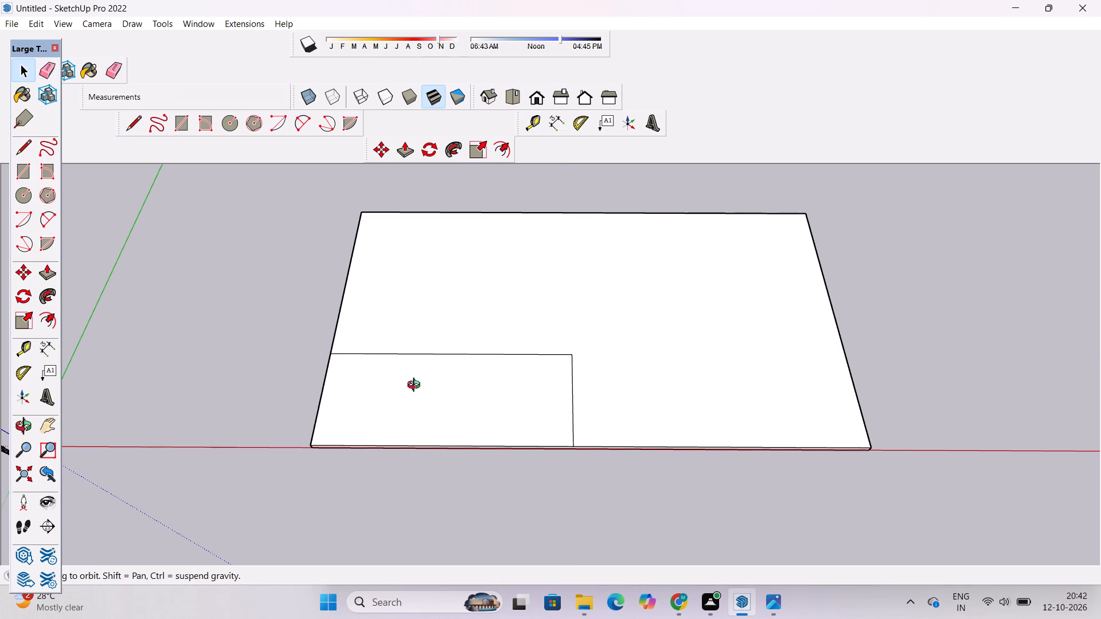
pyautogui.scroll(-4, 467, 416)
pyautogui.moveTo(447, 445); pyautogui.dragTo(491, 325)
pyautogui.moveTo(515, 369); pyautogui.dragTo(431, 449)
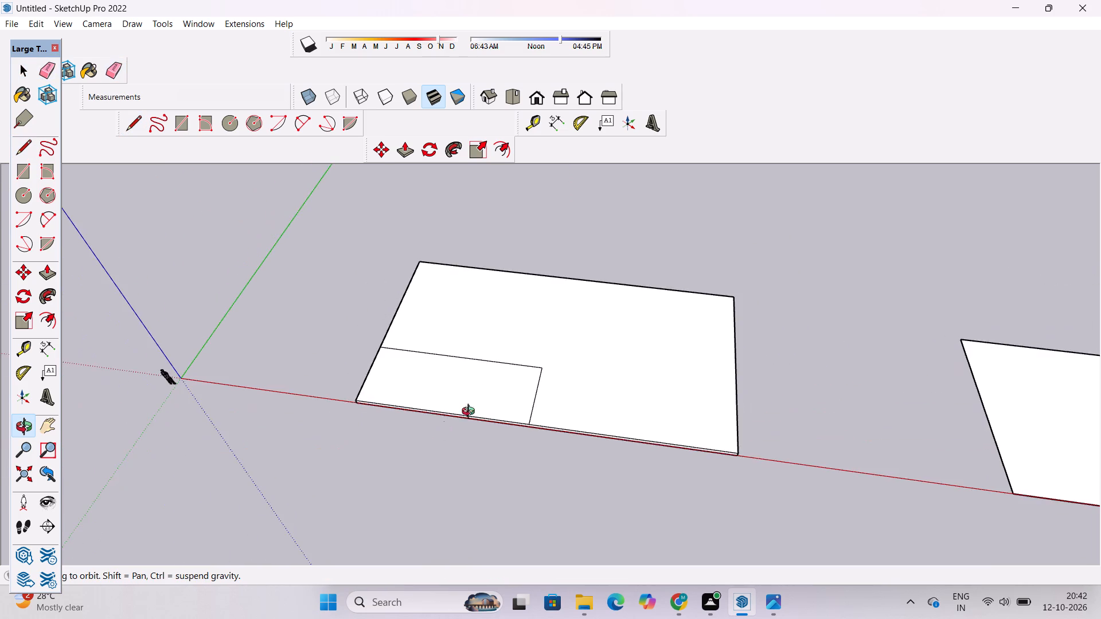
pyautogui.moveTo(491, 391); pyautogui.dragTo(478, 430)
pyautogui.moveTo(478, 447); pyautogui.dragTo(502, 539)
pyautogui.scroll(5, 522, 434)
pyautogui.keyDown('shift'); pyautogui.moveTo(517, 426); pyautogui.dragTo(510, 449); pyautogui.keyUp('shift')
pyautogui.moveTo(485, 473); pyautogui.dragTo(494, 461)
pyautogui.moveTo(495, 460); pyautogui.dragTo(518, 434)
pyautogui.keyDown('shift'); pyautogui.moveTo(518, 438); pyautogui.dragTo(553, 421); pyautogui.keyUp('shift')
pyautogui.keyDown('shift'); pyautogui.moveTo(544, 429); pyautogui.dragTo(516, 432); pyautogui.keyUp('shift')
pyautogui.moveTo(516, 437); pyautogui.dragTo(532, 436)
pyautogui.moveTo(532, 436); pyautogui.dragTo(528, 417)
pyautogui.keyDown('shift'); pyautogui.scroll(4, 526, 411); pyautogui.keyUp('shift')
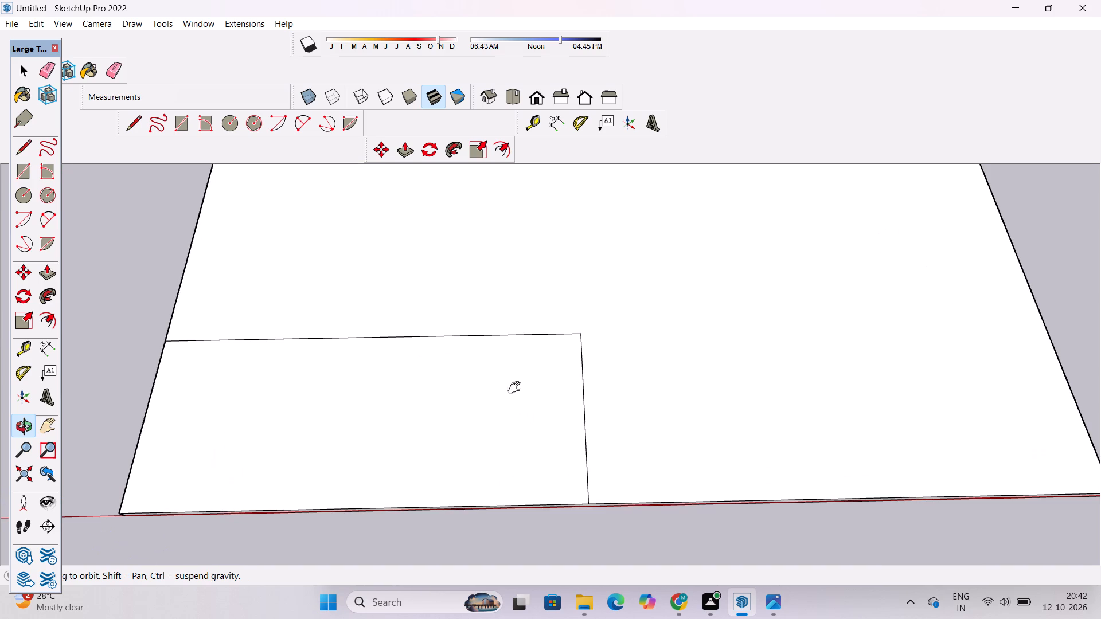
# Place a guide line 28' inward from the slab's long edge on the red axis.
pyautogui.click(26, 348)
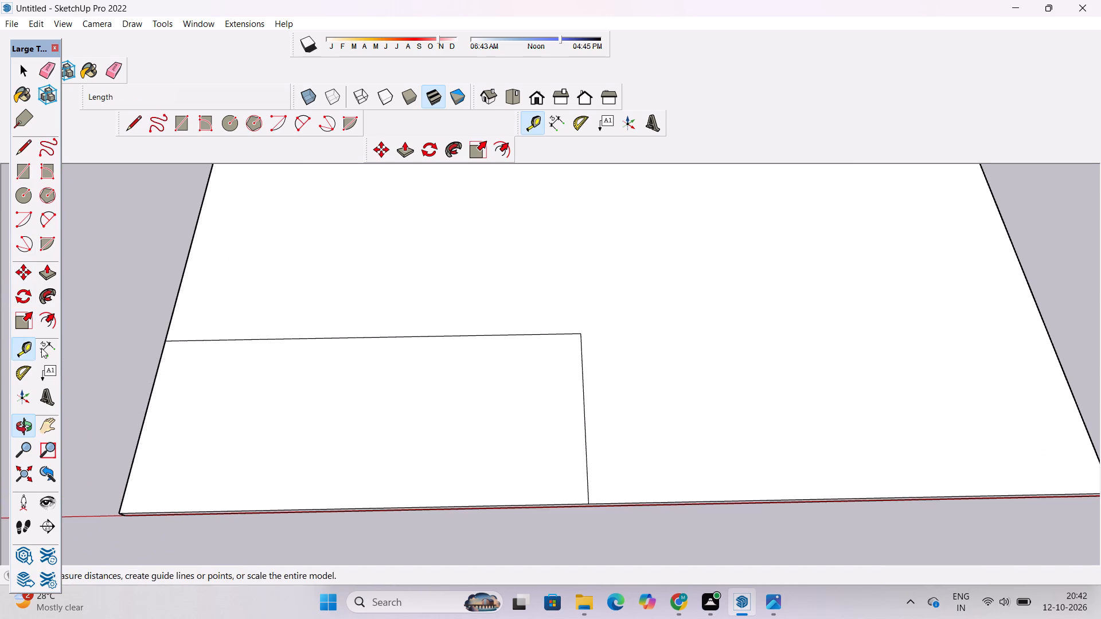
pyautogui.scroll(-2, 565, 420)
pyautogui.scroll(3, 623, 467)
pyautogui.click(622, 496)
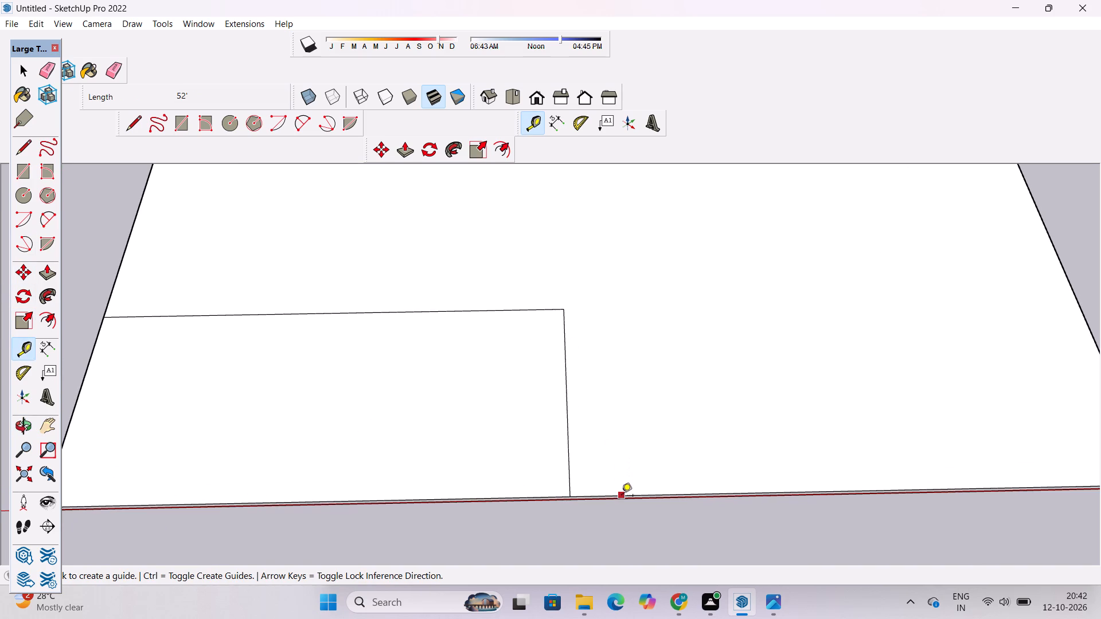
pyautogui.scroll(-8, 620, 495)
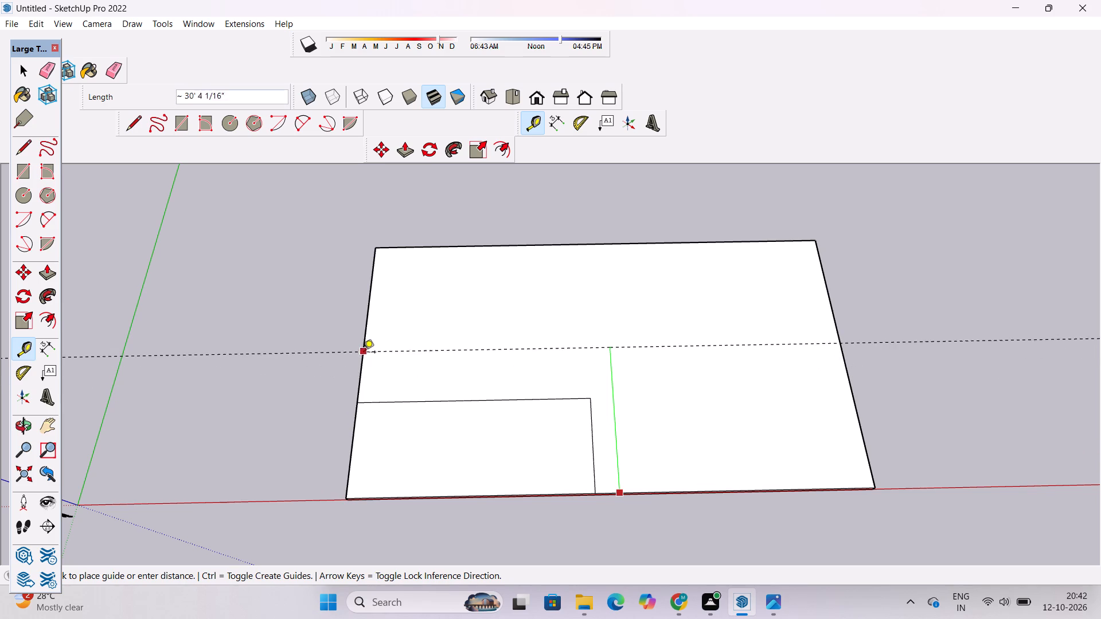
pyautogui.scroll(3, 380, 393)
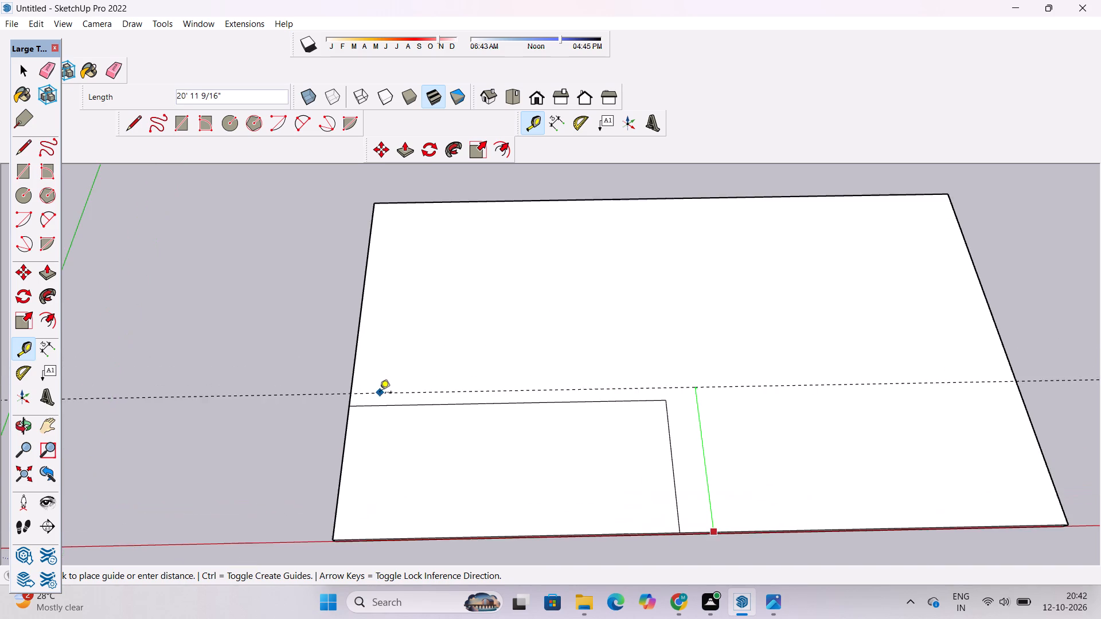
pyautogui.scroll(5, 370, 379)
pyautogui.scroll(-9, 330, 359)
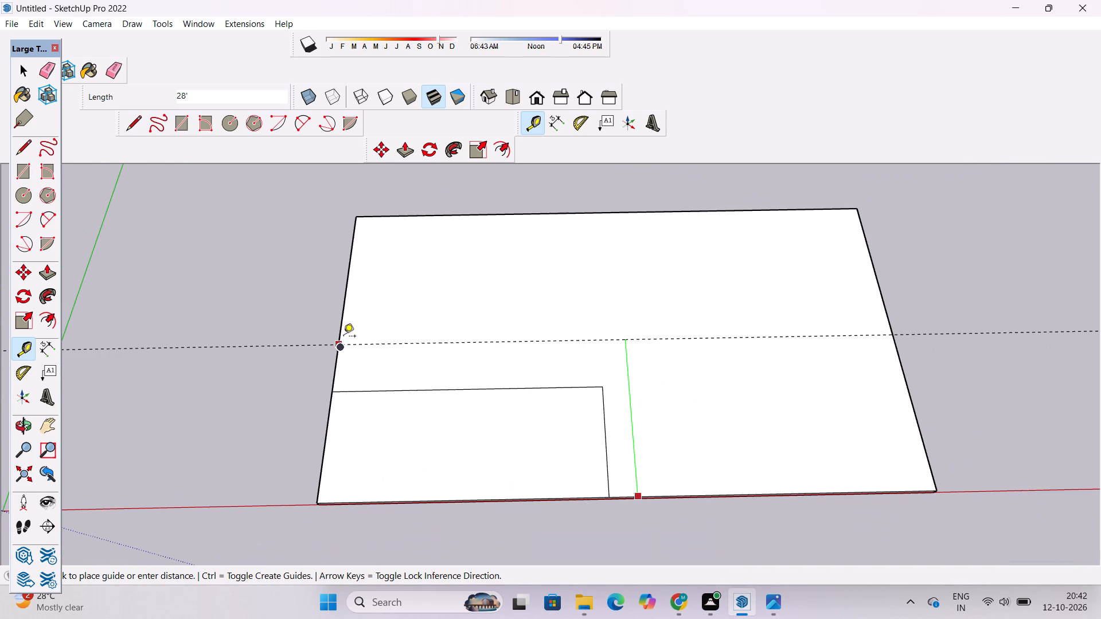
pyautogui.click(343, 337)
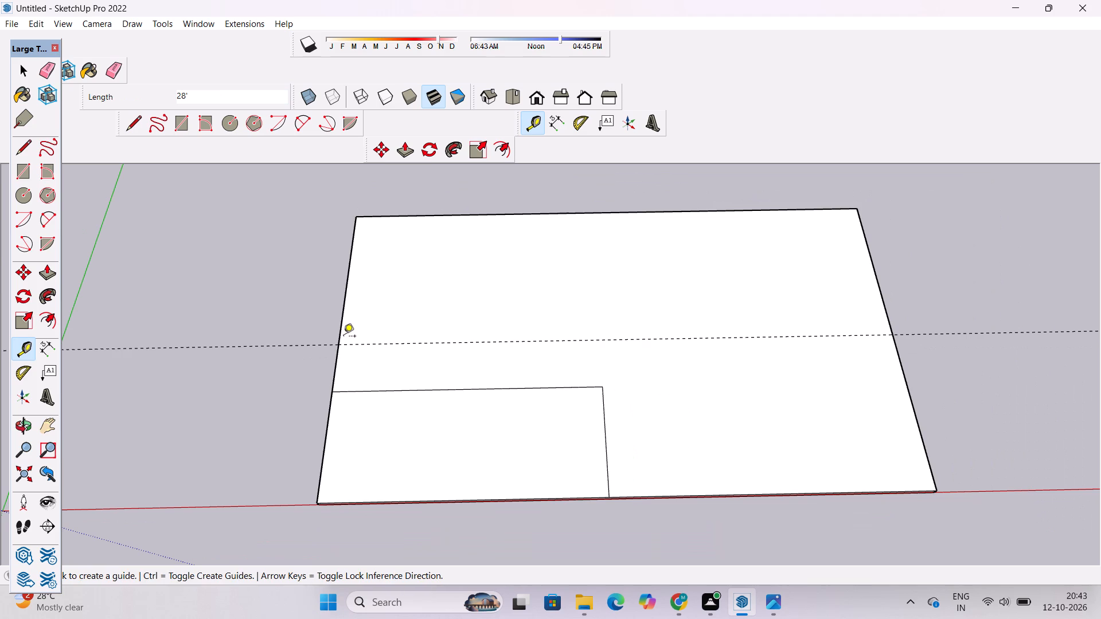
pyautogui.press('space')
# Draw a 46' line along the guide from the origin-side short edge, and a 9' line joining it to the rectangle's inner corner.
pyautogui.scroll(-4, 332, 350)
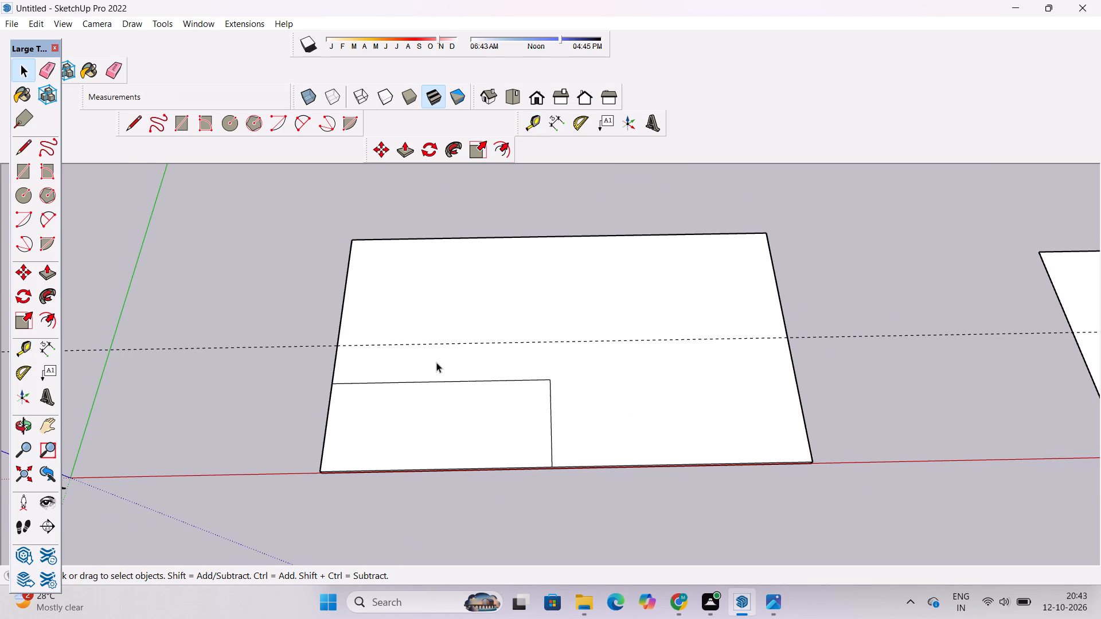
pyautogui.press('l')
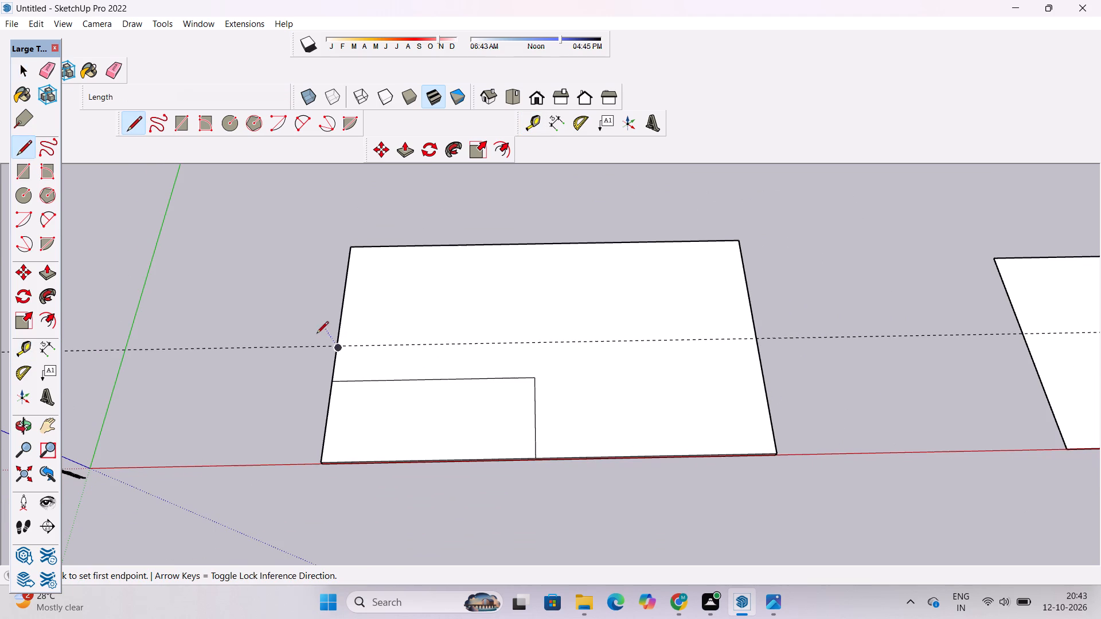
pyautogui.scroll(2, 336, 346)
pyautogui.click(336, 346)
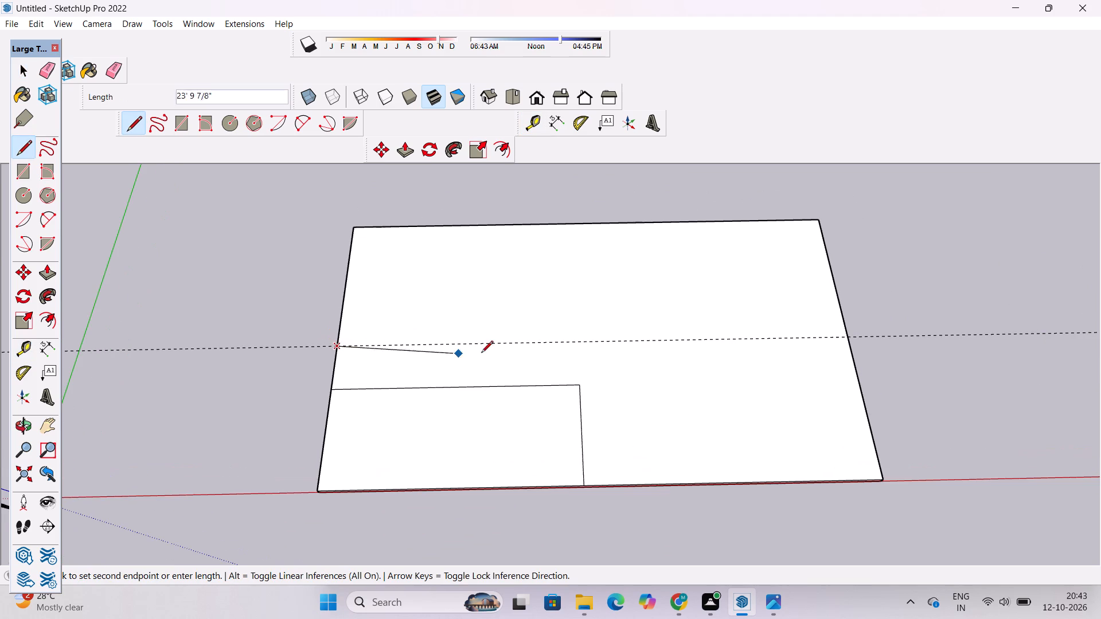
pyautogui.click(575, 342)
pyautogui.click(580, 386)
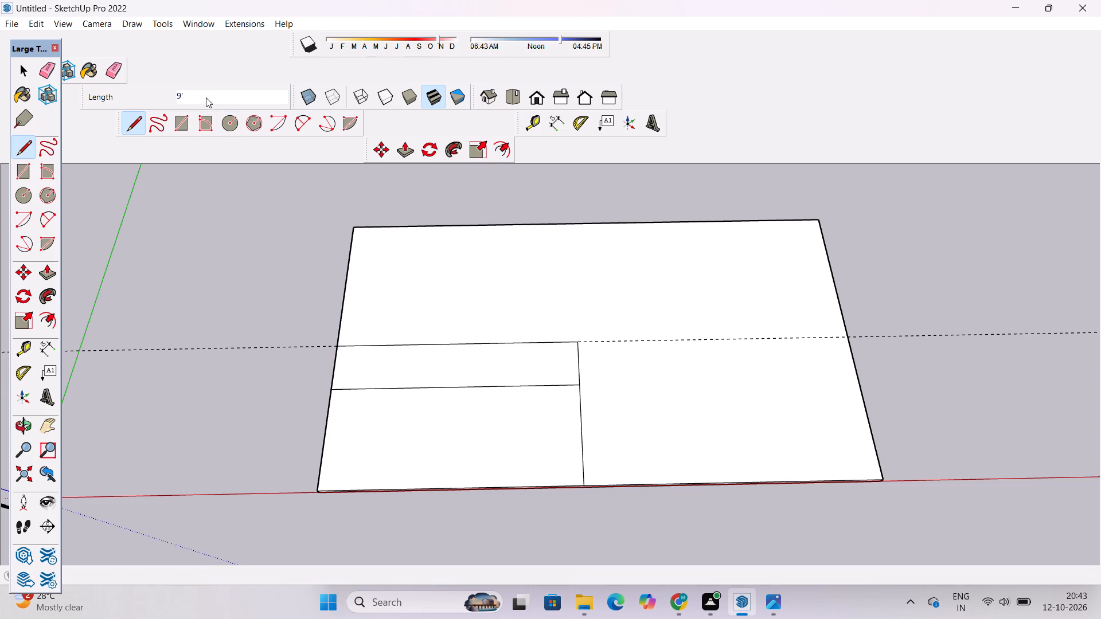
# Erase the 46' line inside the enlarged corner rectangle and the remaining guide line.
pyautogui.click(116, 77)
pyautogui.click(563, 388)
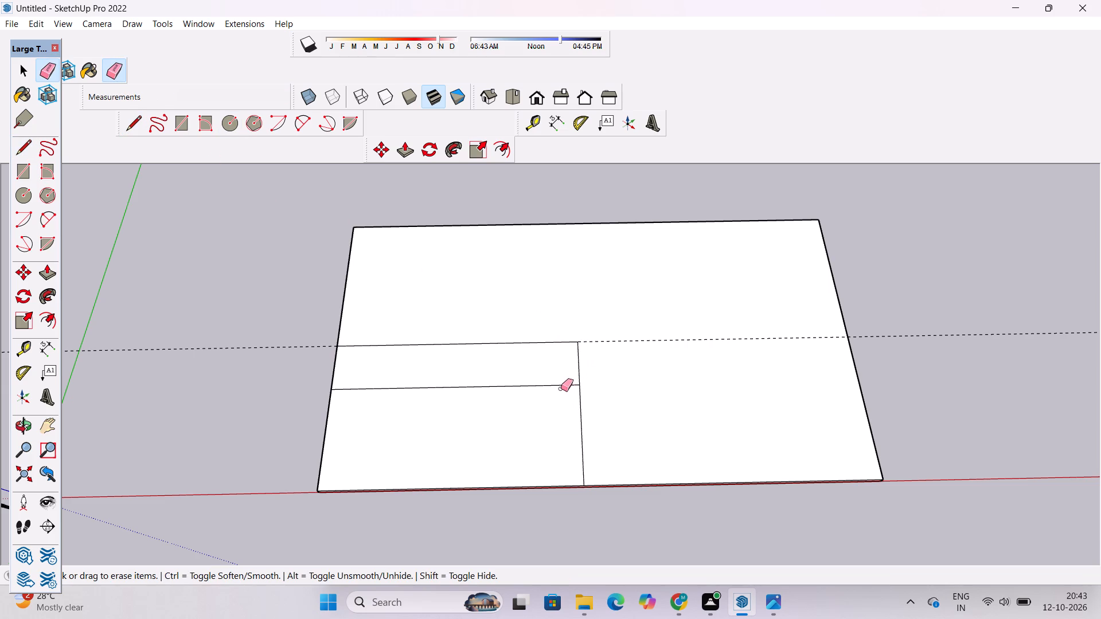
pyautogui.moveTo(564, 378); pyautogui.dragTo(564, 387)
pyautogui.moveTo(620, 332); pyautogui.dragTo(622, 346)
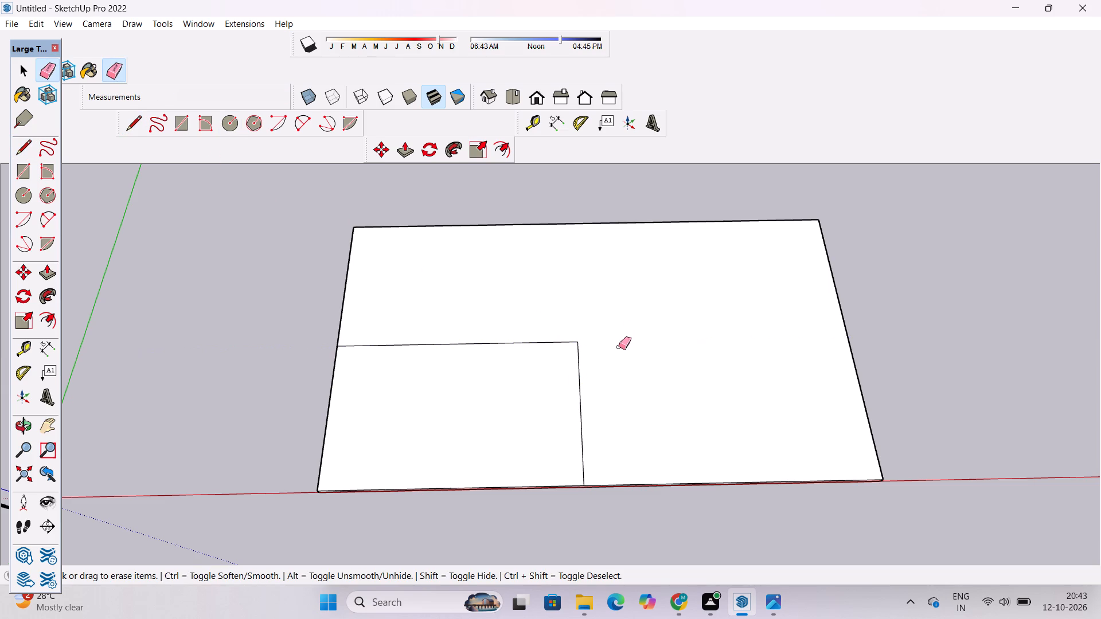
pyautogui.press('space')
# Check the green house elevation reference image in Photos and return to the SketchUp model.
pyautogui.press('o')
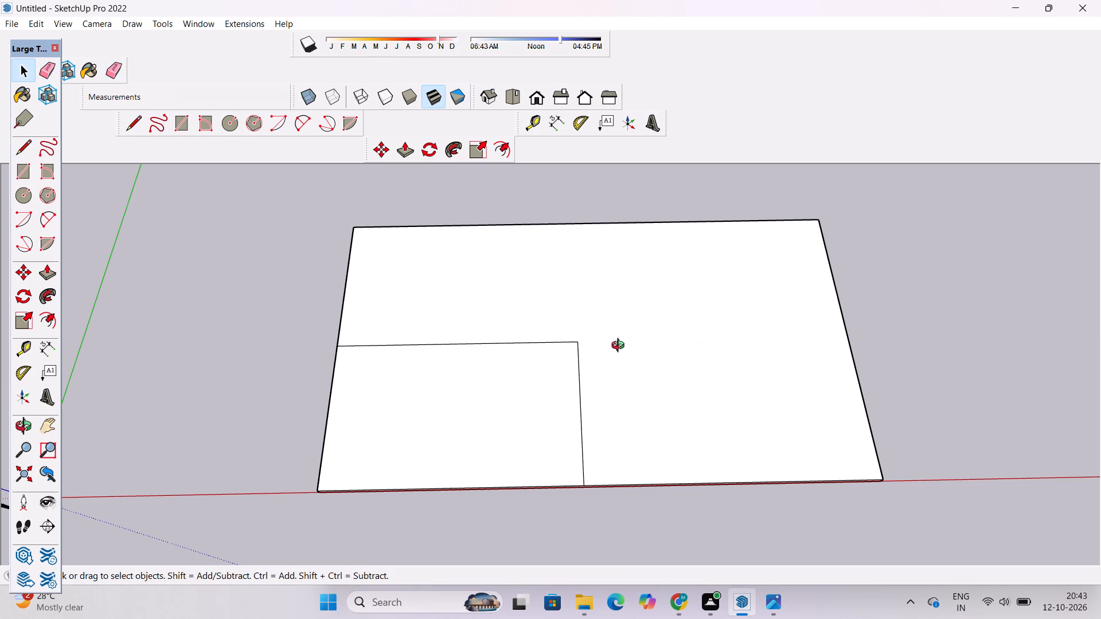
pyautogui.click(771, 613)
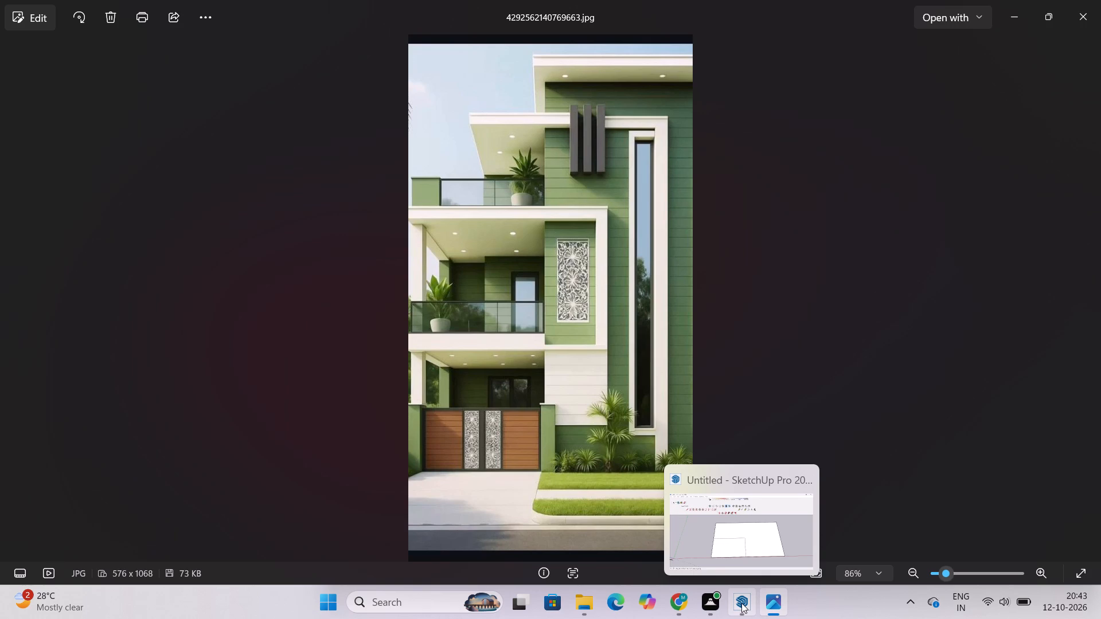
pyautogui.click(741, 603)
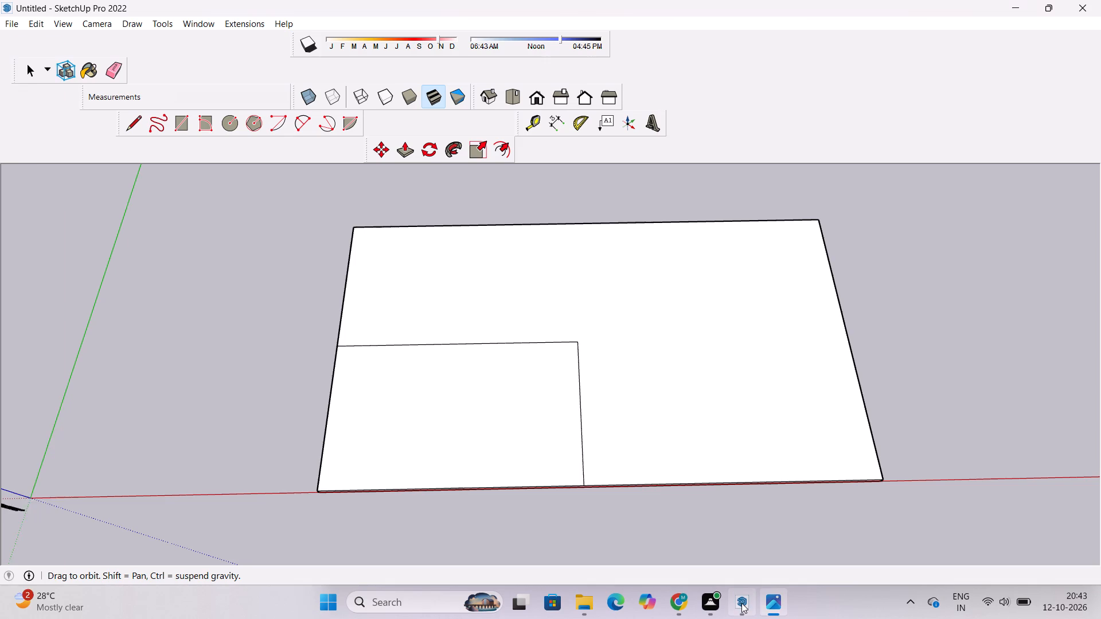
pyautogui.keyDown('shift'); pyautogui.click(620, 405); pyautogui.keyUp('shift')
# Examine the divided slab's L-shaped area and corner rectangle from several angles.
pyautogui.moveTo(538, 426); pyautogui.dragTo(791, 332)
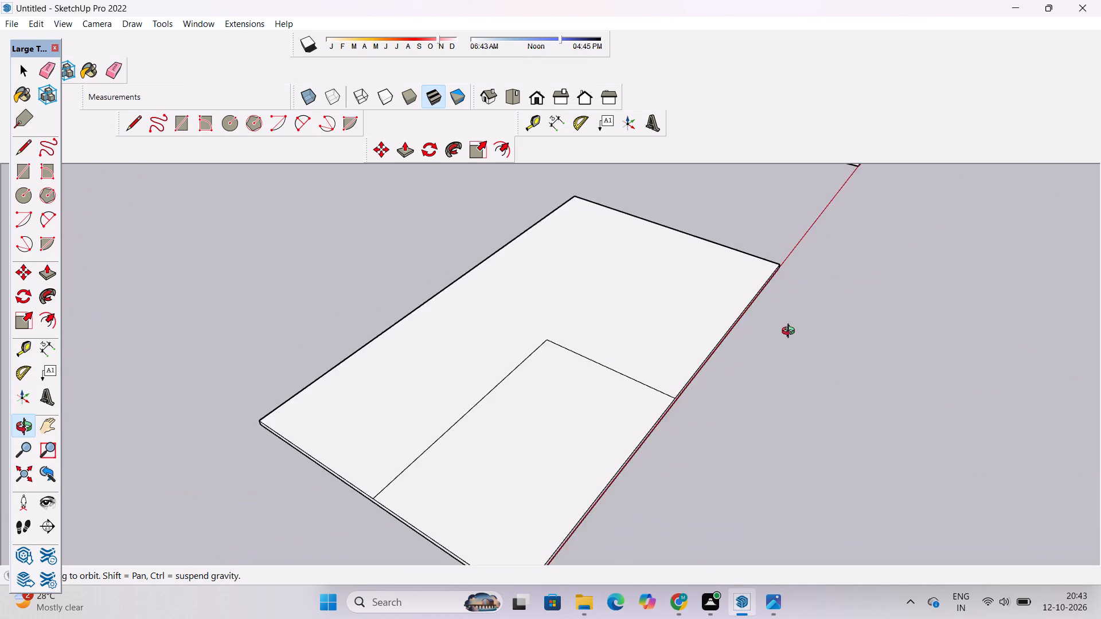
pyautogui.scroll(-5, 791, 332)
pyautogui.keyDown('shift'); pyautogui.moveTo(658, 429); pyautogui.dragTo(682, 373); pyautogui.keyUp('shift')
pyautogui.moveTo(680, 389); pyautogui.dragTo(572, 390)
pyautogui.scroll(4, 572, 417)
pyautogui.moveTo(641, 436); pyautogui.dragTo(533, 430)
pyautogui.keyDown('shift'); pyautogui.moveTo(652, 414); pyautogui.dragTo(533, 394); pyautogui.keyUp('shift')
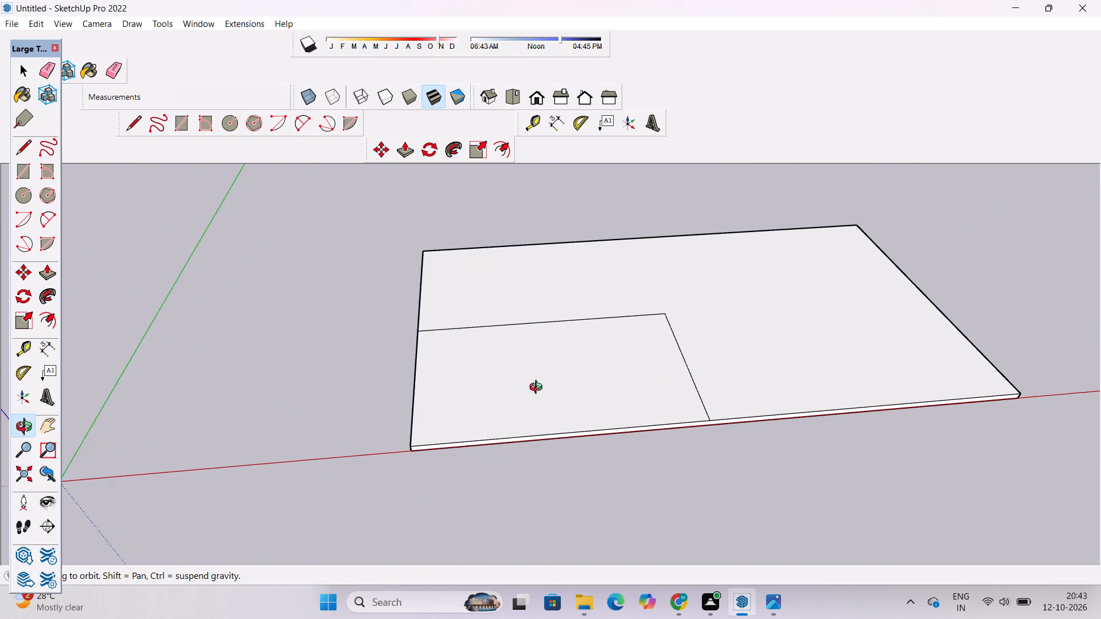
pyautogui.scroll(-5, 538, 389)
pyautogui.moveTo(641, 376); pyautogui.dragTo(578, 380)
pyautogui.keyDown('shift'); pyautogui.moveTo(581, 369); pyautogui.dragTo(591, 429); pyautogui.keyUp('shift')
pyautogui.moveTo(592, 433); pyautogui.dragTo(610, 397)
pyautogui.keyDown('shift'); pyautogui.moveTo(626, 440); pyautogui.dragTo(603, 395); pyautogui.keyUp('shift')
pyautogui.moveTo(603, 394); pyautogui.dragTo(624, 381)
# Push/Pull the L-shaped area around the corner rectangle 40' upward to form the house mass.
pyautogui.press('p')
pyautogui.click(650, 397)
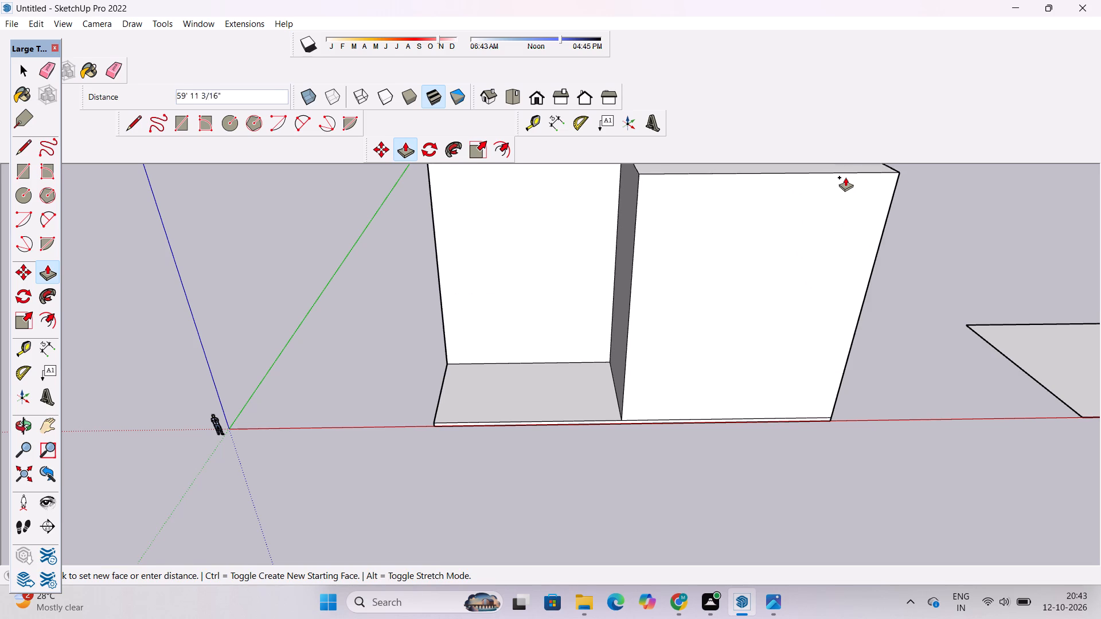
pyautogui.write("40'")
pyautogui.press('Return')
pyautogui.scroll(-1, 719, 281)
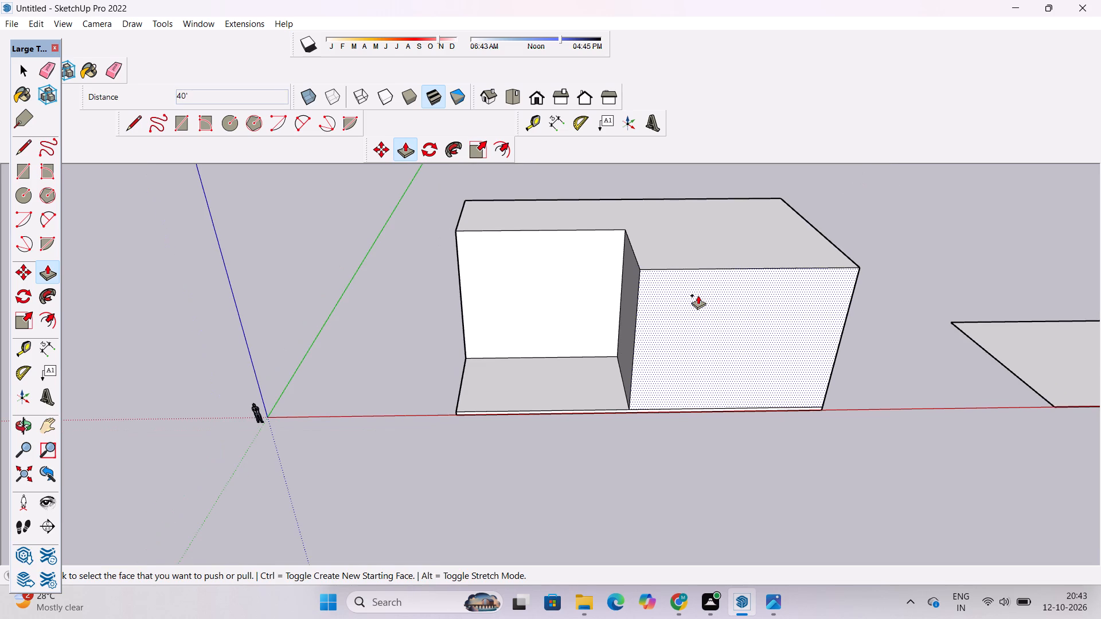
pyautogui.press('space')
pyautogui.press('o')
pyautogui.moveTo(698, 361); pyautogui.dragTo(693, 317)
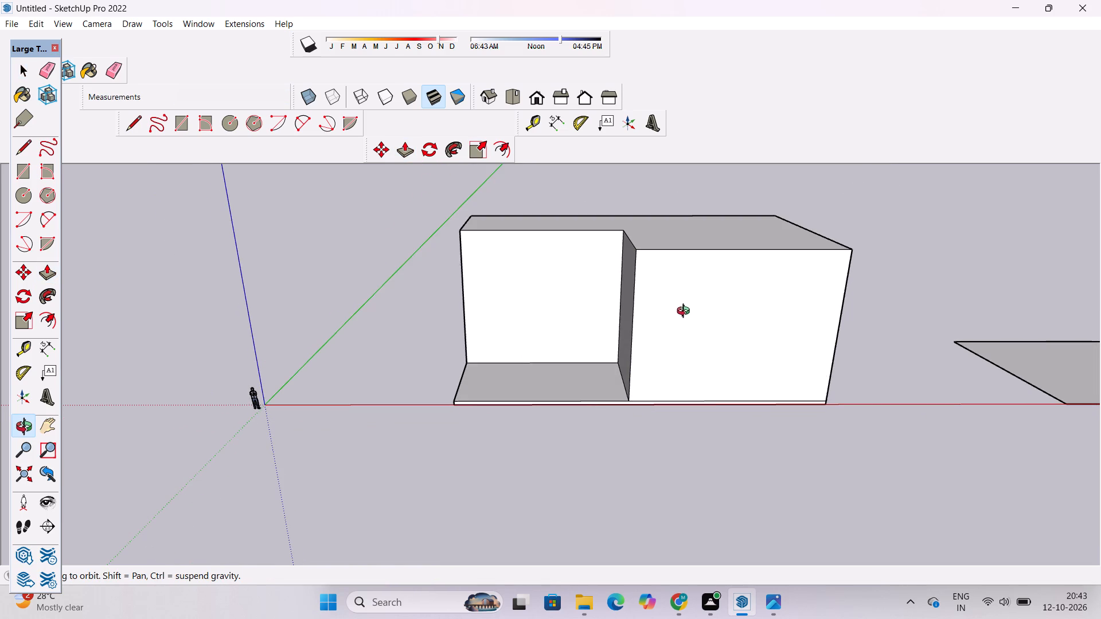
# Compare the green house reference image in Photos with the raised mass in SketchUp, viewing the mass from several angles.
pyautogui.click(768, 605)
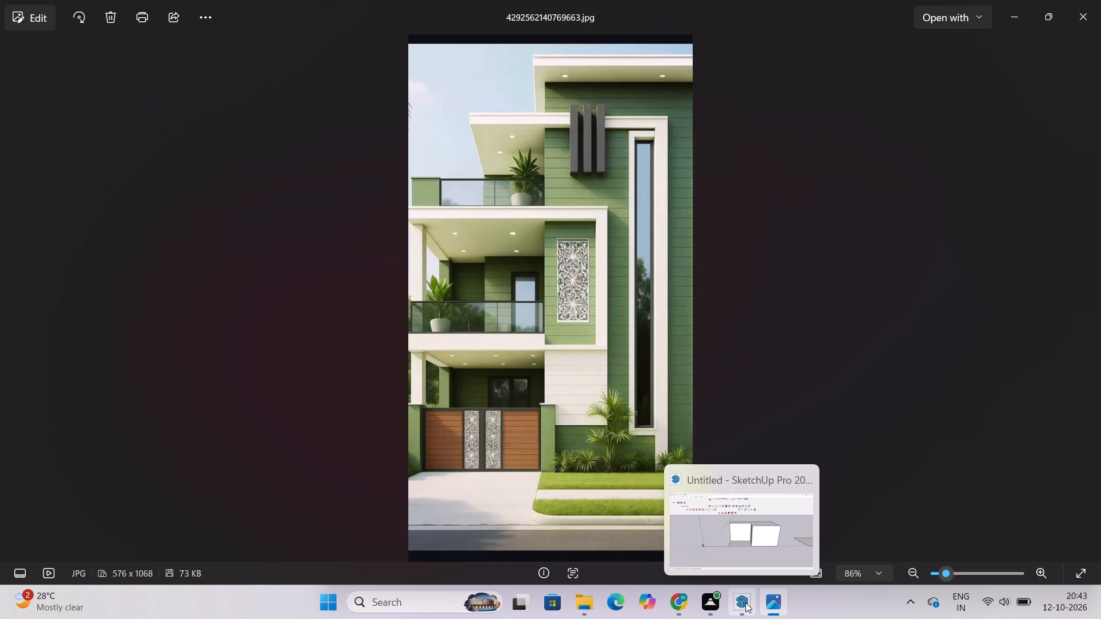
pyautogui.click(745, 602)
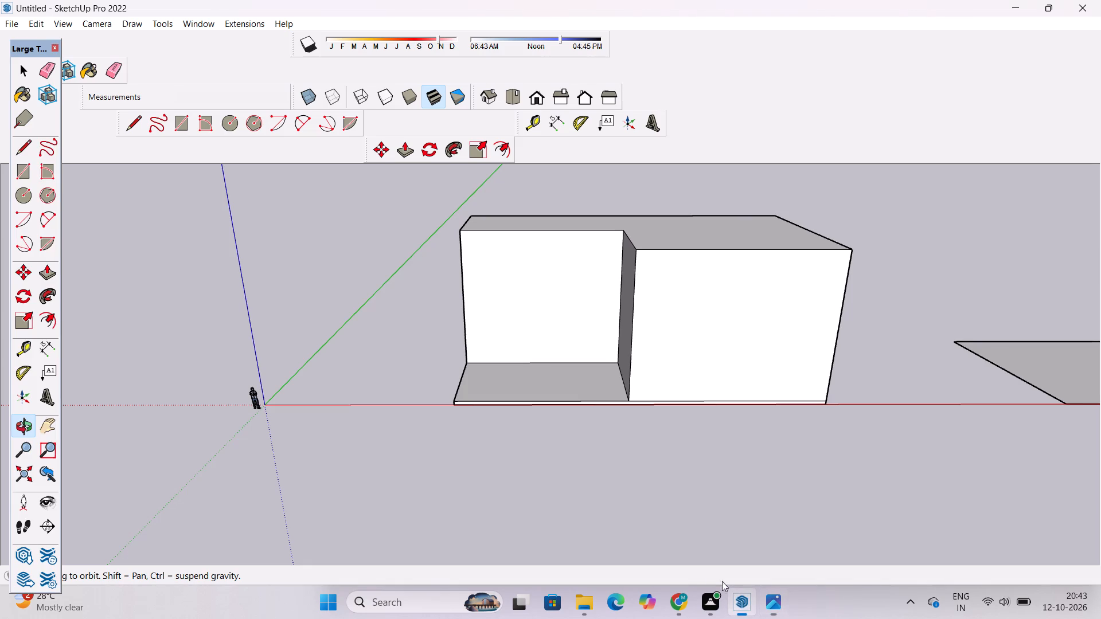
pyautogui.scroll(-3, 655, 477)
pyautogui.moveTo(670, 421); pyautogui.dragTo(659, 526)
pyautogui.scroll(3, 567, 355)
pyautogui.keyDown('shift'); pyautogui.moveTo(567, 378); pyautogui.dragTo(570, 393); pyautogui.keyUp('shift')
pyautogui.keyDown('shift'); pyautogui.moveTo(573, 401); pyautogui.dragTo(573, 361); pyautogui.keyUp('shift')
pyautogui.keyDown('shift'); pyautogui.moveTo(689, 386); pyautogui.dragTo(611, 369); pyautogui.keyUp('shift')
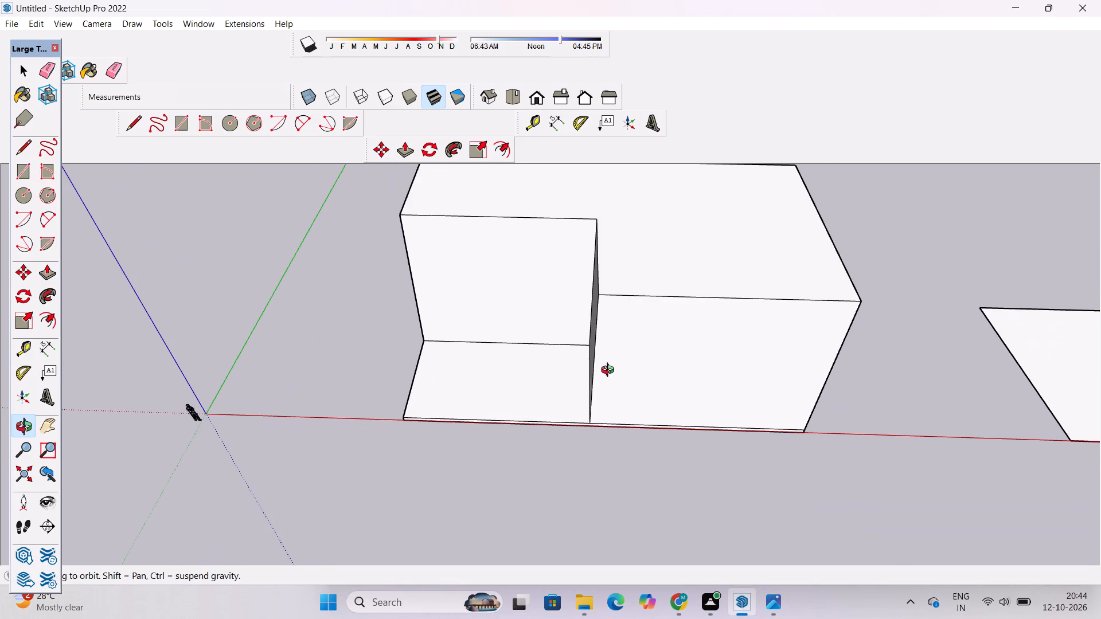
# Undo the 40' extrusion of the L-shaped area.
pyautogui.hotkey('ctrl', 'z')
pyautogui.keyDown('shift'); pyautogui.moveTo(610, 381); pyautogui.dragTo(603, 405); pyautogui.keyUp('shift')
pyautogui.keyDown('shift'); pyautogui.moveTo(603, 405); pyautogui.dragTo(595, 405); pyautogui.keyUp('shift')
# Erase the corner rectangle's side line that runs back from the slab's front edge.
pyautogui.press('space')
pyautogui.press('e')
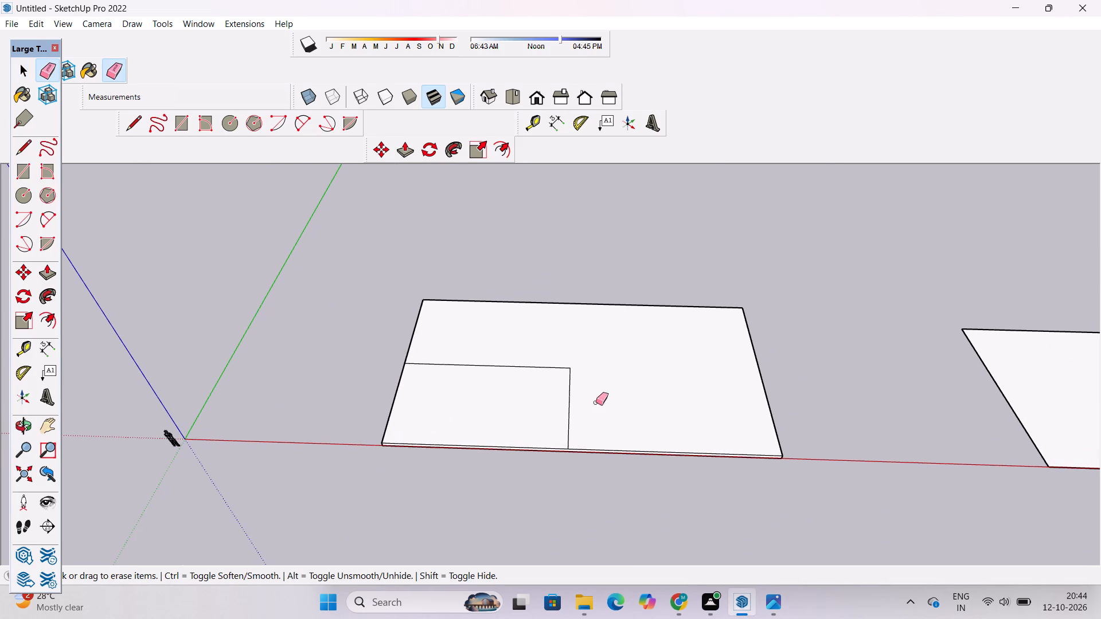
pyautogui.moveTo(608, 384); pyautogui.dragTo(566, 411)
pyautogui.scroll(-1, 568, 379)
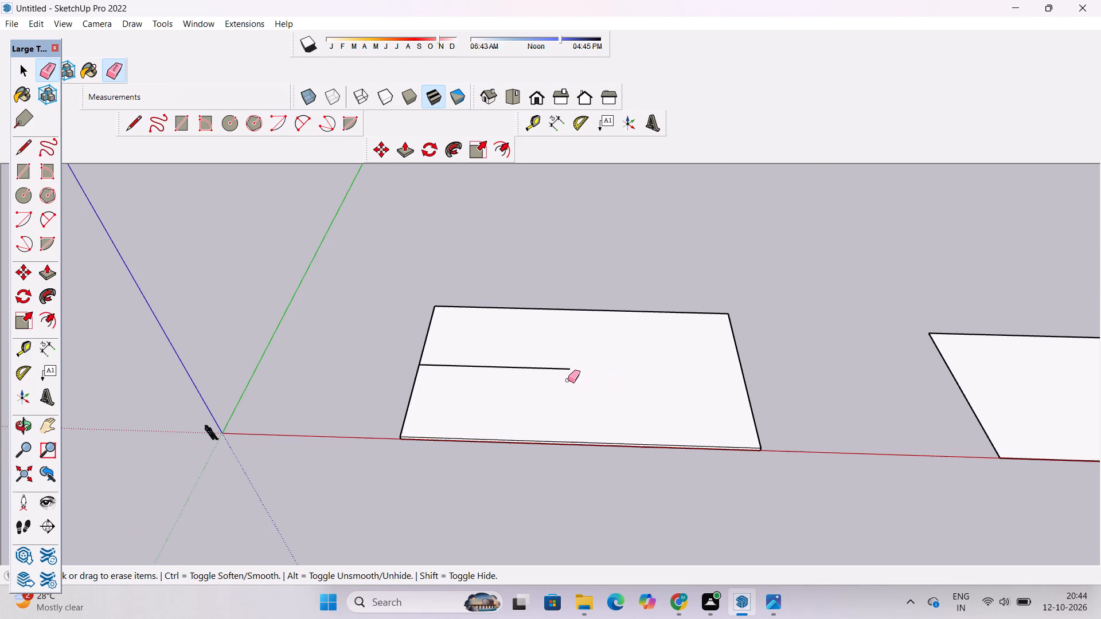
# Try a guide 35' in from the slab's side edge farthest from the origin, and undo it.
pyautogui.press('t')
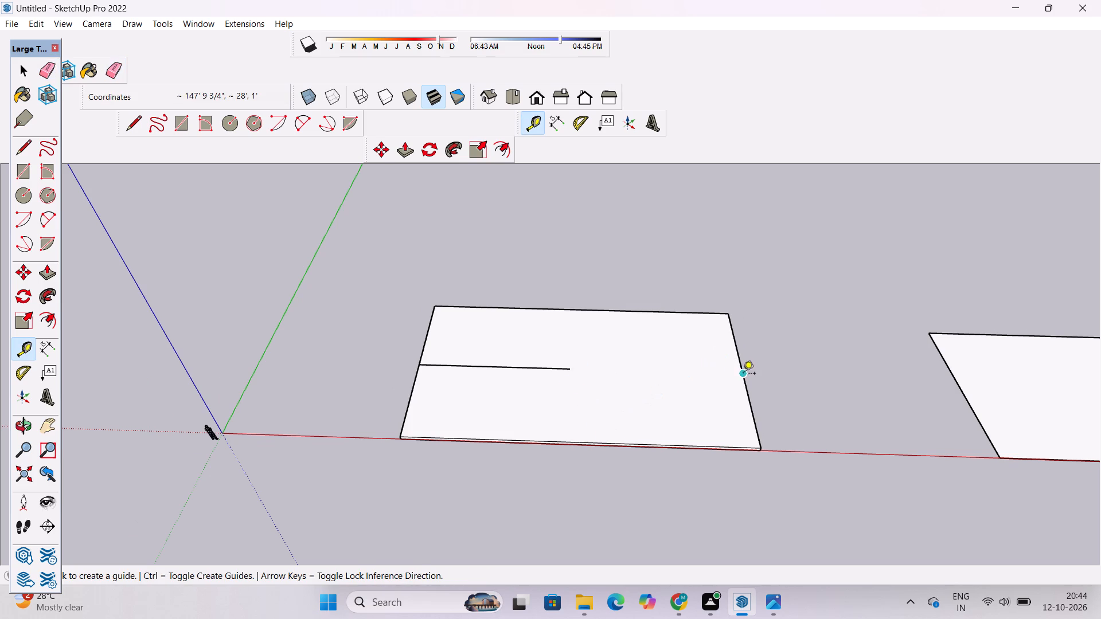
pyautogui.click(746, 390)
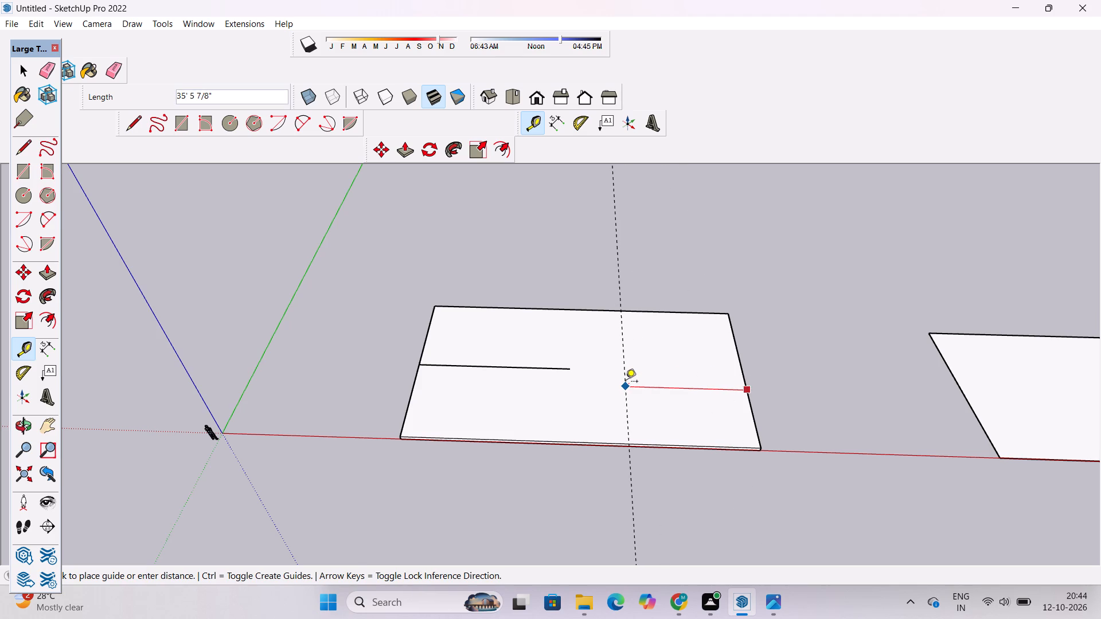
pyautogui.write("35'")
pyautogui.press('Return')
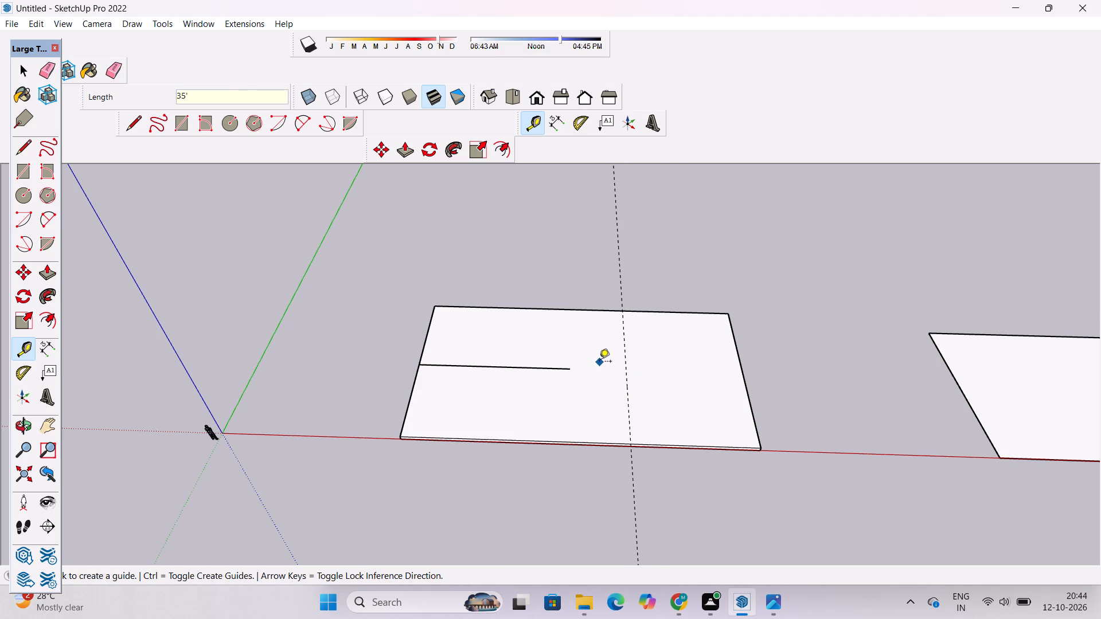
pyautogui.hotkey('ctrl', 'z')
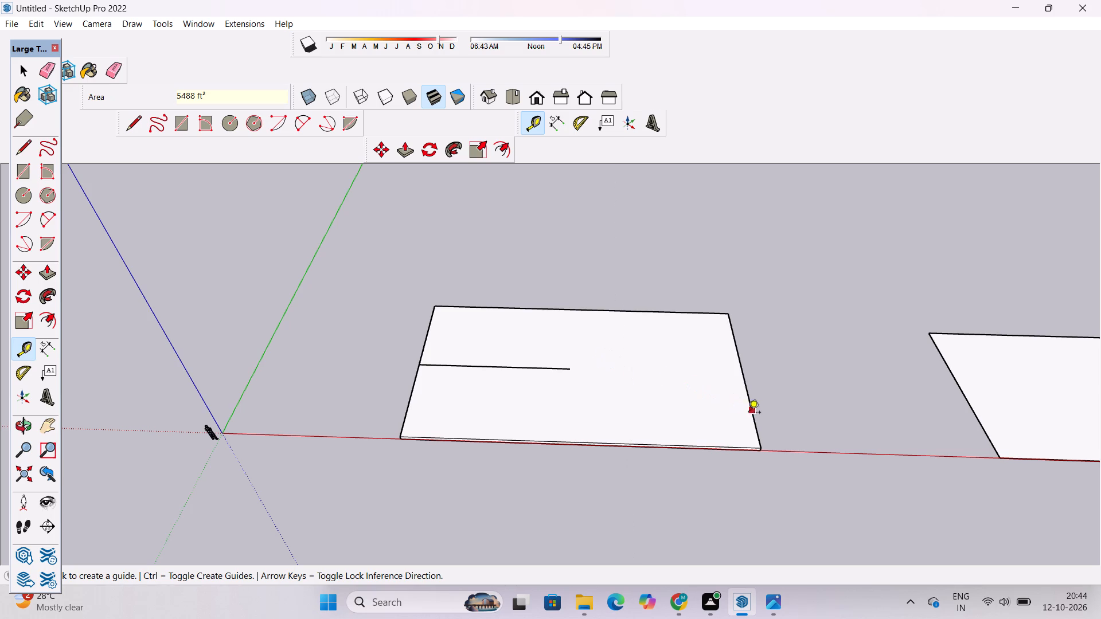
# Place a guide 45' in from the slab's side edge farthest from the origin.
pyautogui.click(752, 405)
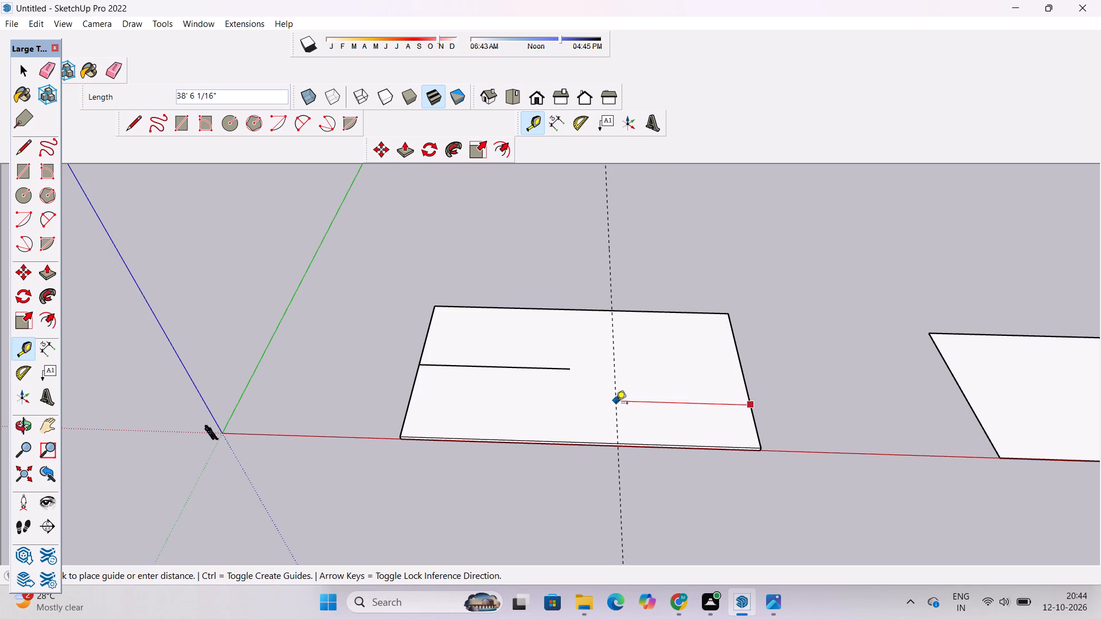
pyautogui.write("45'")
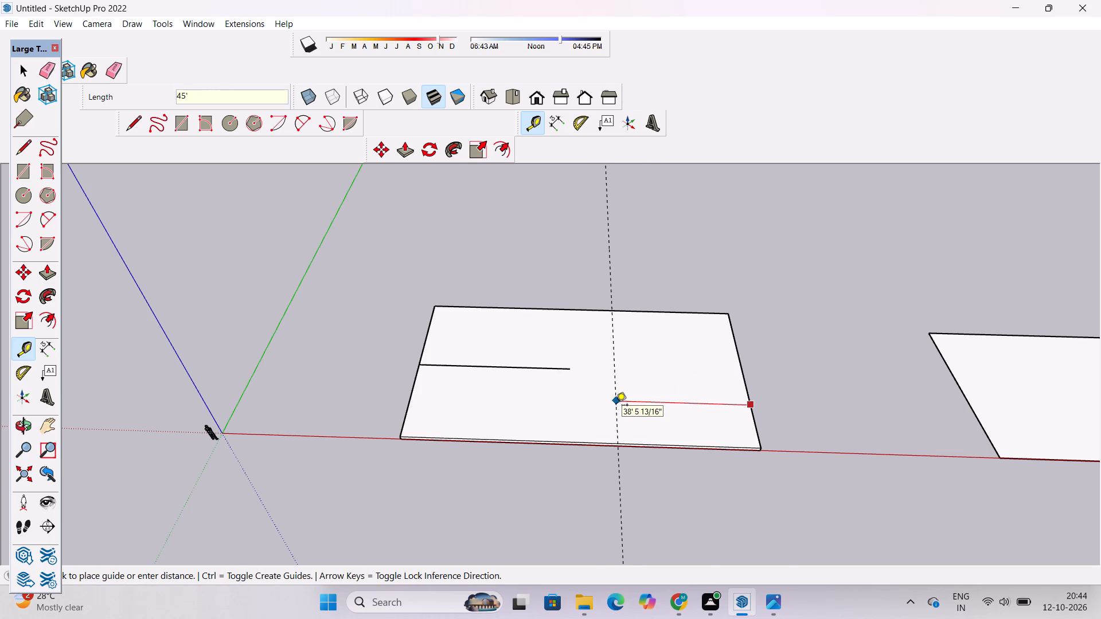
pyautogui.press('Return')
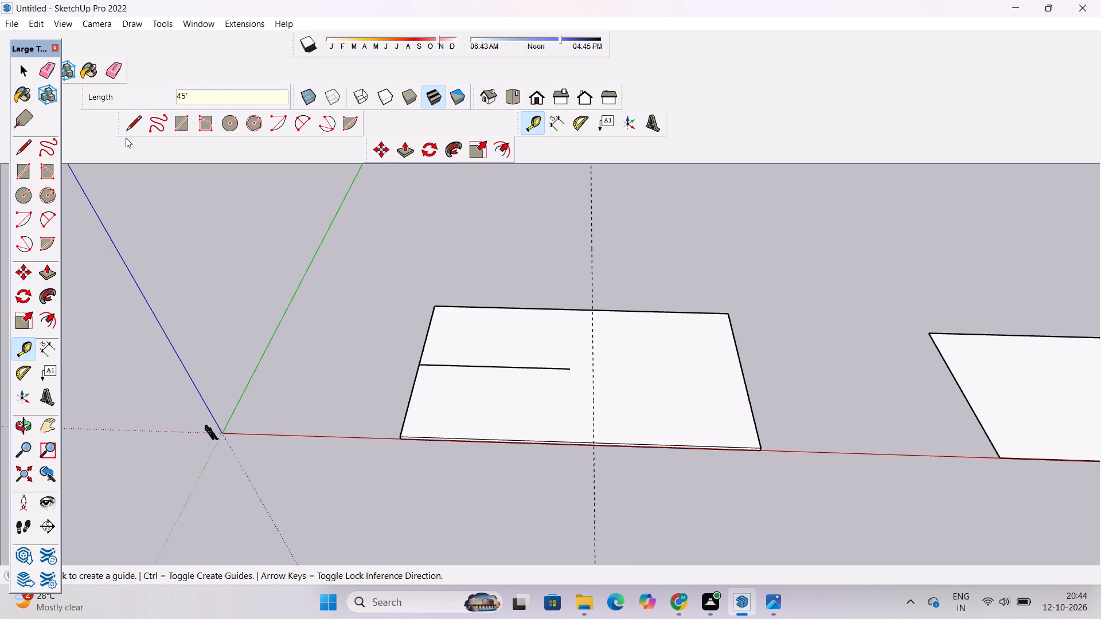
# Draw a 28' line along the guide from the front edge and a 7' line joining it to the open line end, closing the wider corner rectangle.
pyautogui.click(130, 124)
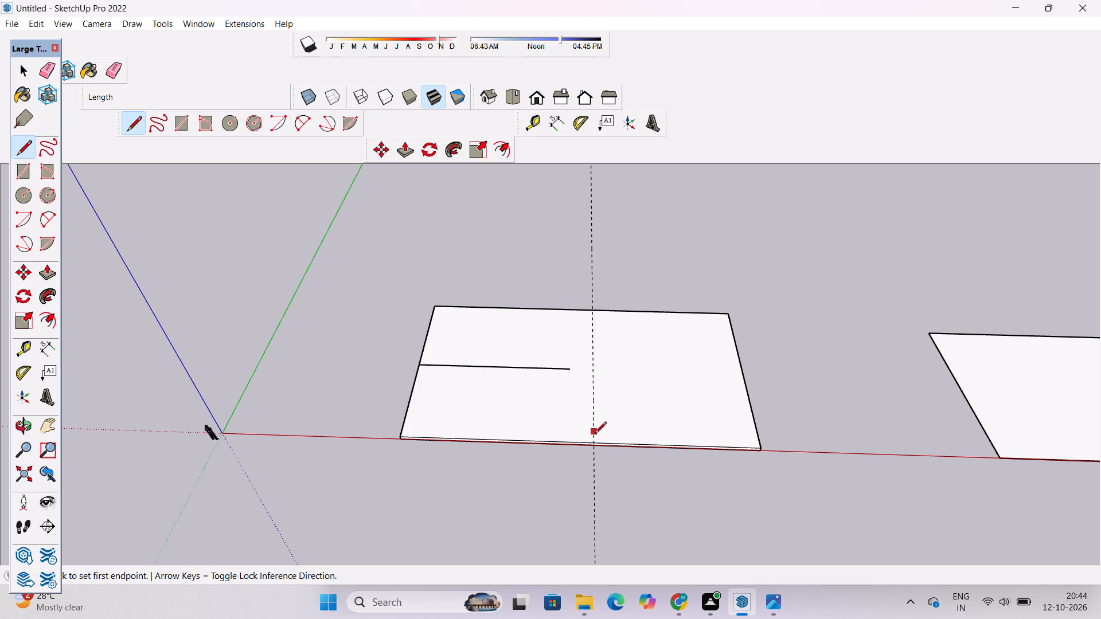
pyautogui.click(593, 444)
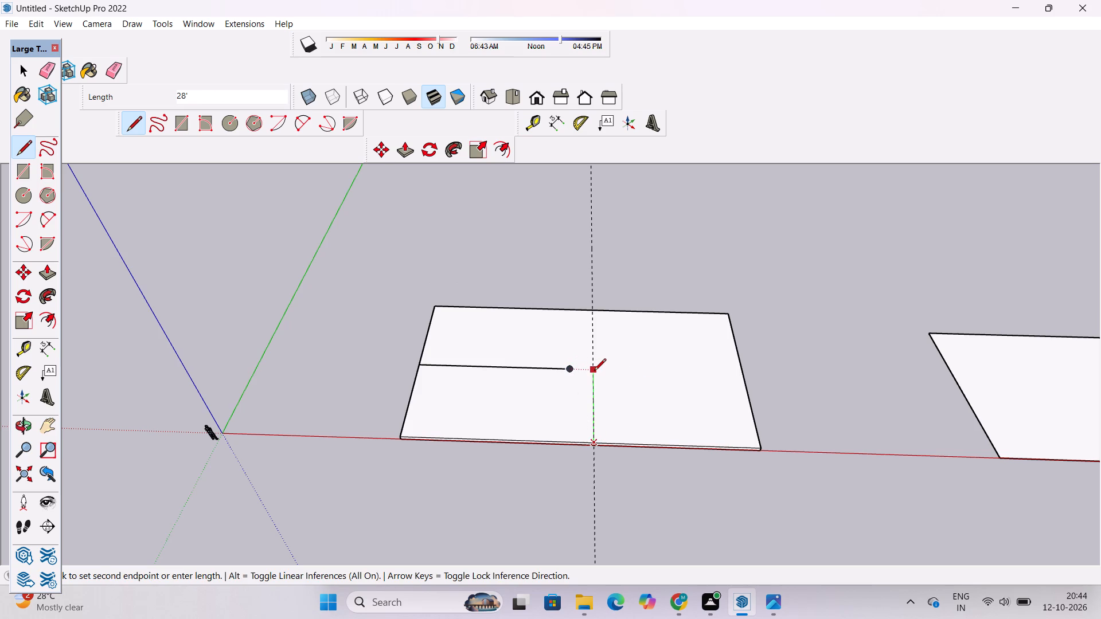
pyautogui.click(594, 371)
pyautogui.click(569, 367)
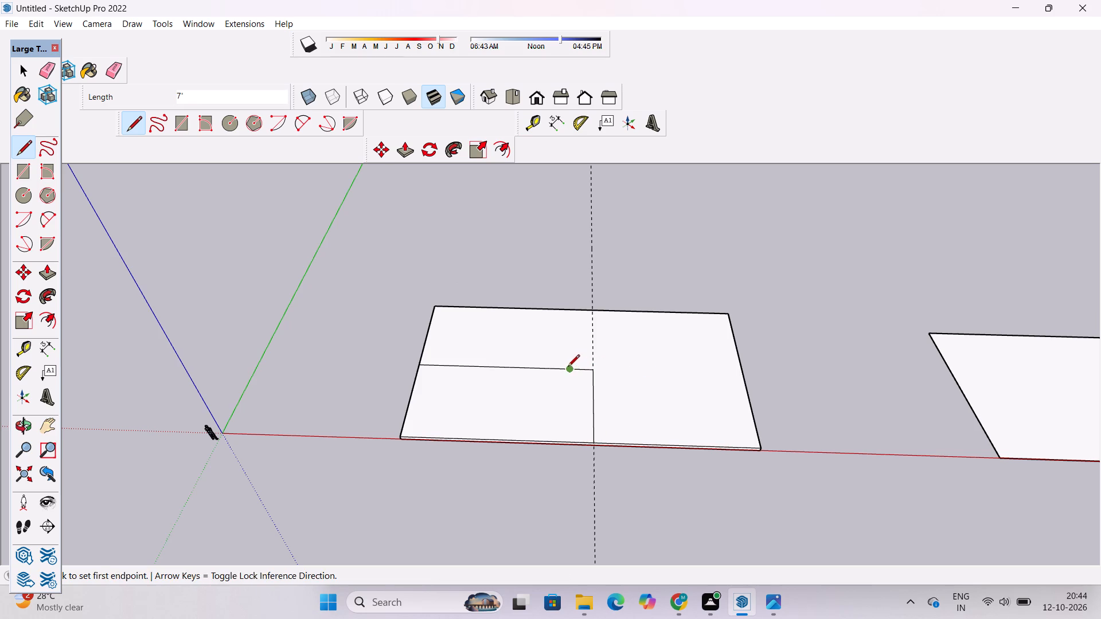
# Erase the guide line beside the corner rectangle.
pyautogui.press('space')
pyautogui.press('o')
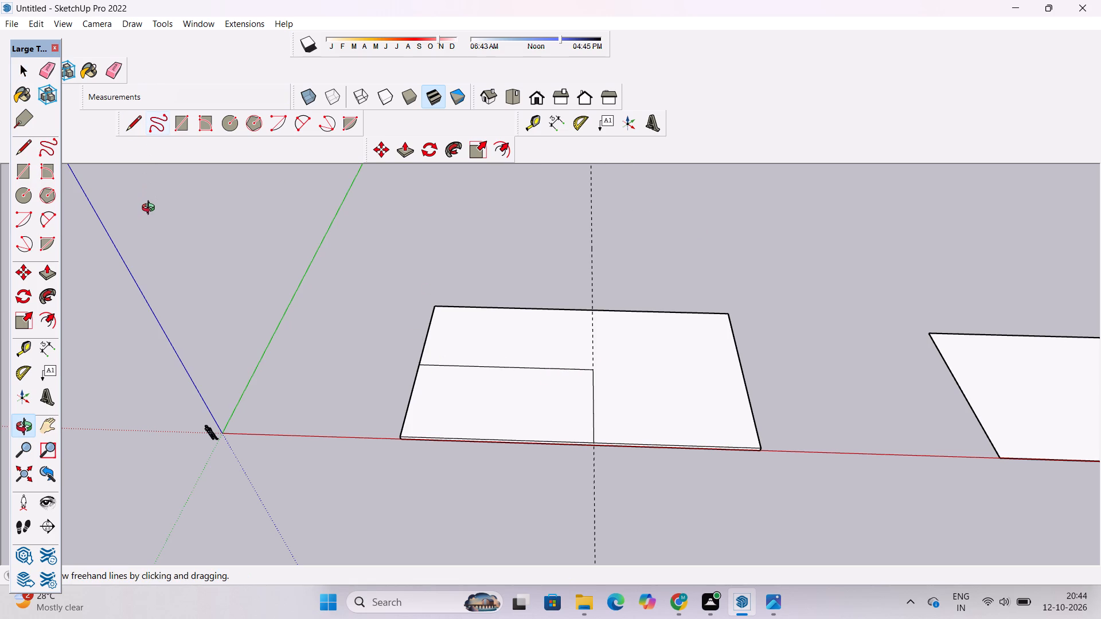
pyautogui.click(112, 73)
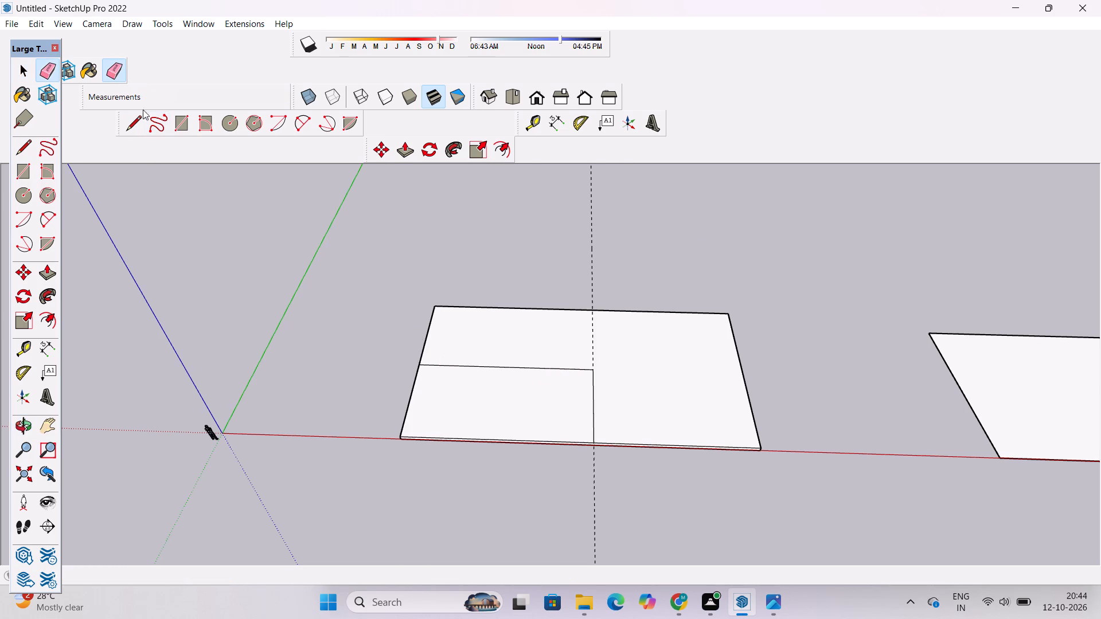
pyautogui.moveTo(619, 351); pyautogui.dragTo(571, 349)
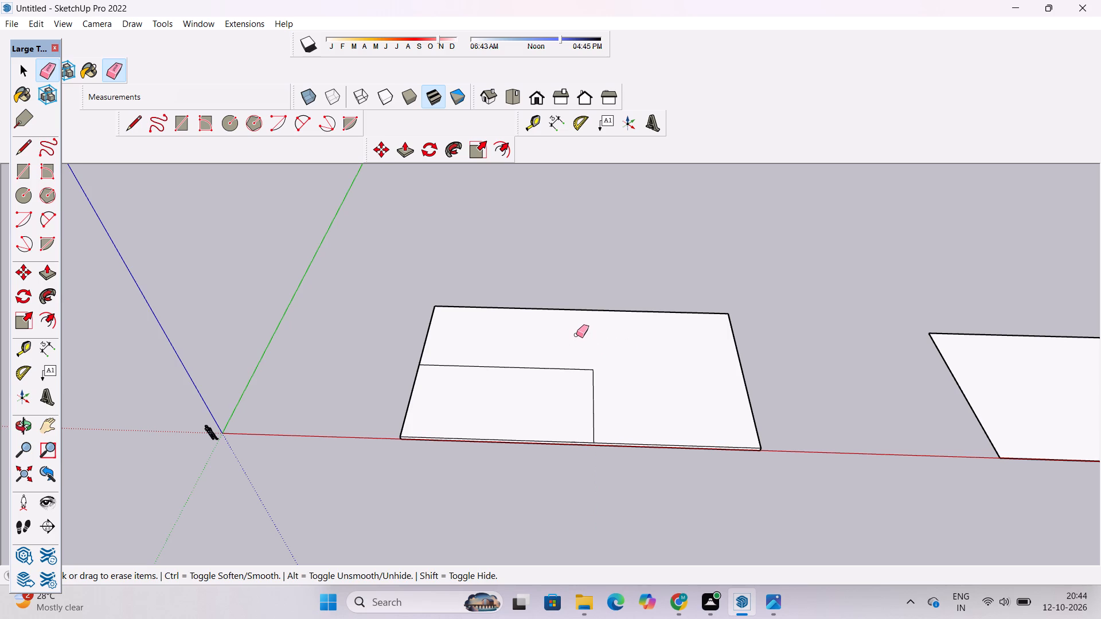
pyautogui.press('space')
# Push/Pull the L-shaped area around the corner rectangle 45' upward to form the house mass.
pyautogui.write('o')
pyautogui.scroll(-5, 577, 327)
pyautogui.moveTo(557, 401); pyautogui.dragTo(737, 324)
pyautogui.scroll(5, 456, 424)
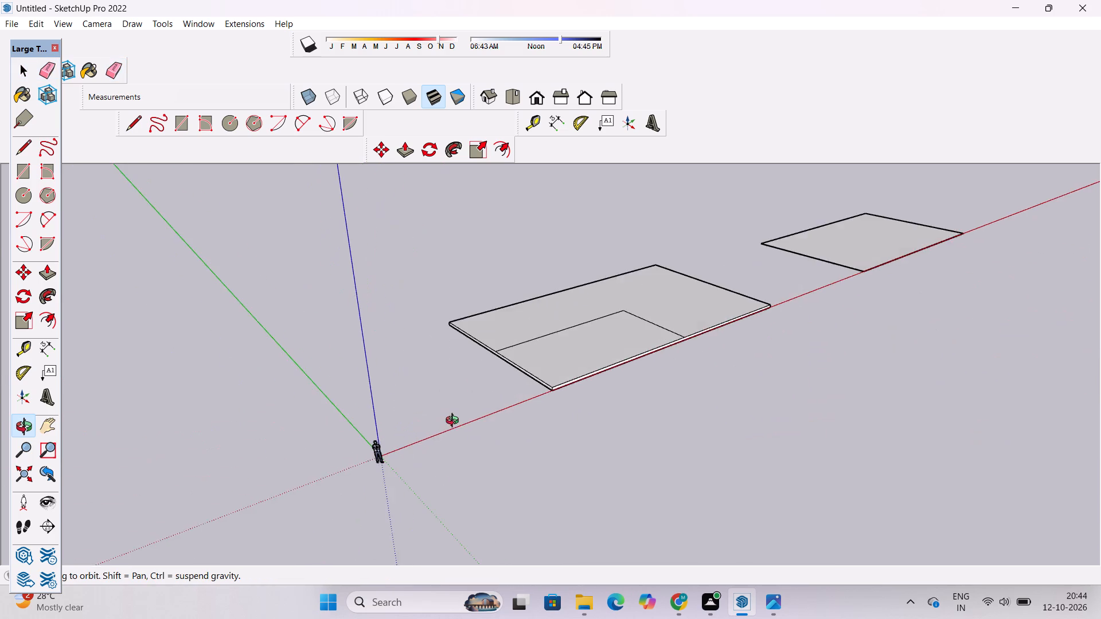
pyautogui.keyDown('shift'); pyautogui.moveTo(459, 416); pyautogui.dragTo(474, 451); pyautogui.keyUp('shift')
pyautogui.scroll(4, 649, 355)
pyautogui.keyDown('shift'); pyautogui.moveTo(641, 355); pyautogui.dragTo(544, 363); pyautogui.keyUp('shift')
pyautogui.scroll(-1, 544, 363)
pyautogui.keyDown('shift'); pyautogui.moveTo(544, 366); pyautogui.dragTo(549, 343); pyautogui.keyUp('shift')
pyautogui.keyDown('shift'); pyautogui.scroll(2, 544, 338); pyautogui.keyUp('shift')
pyautogui.keyDown('shift'); pyautogui.moveTo(544, 340); pyautogui.dragTo(549, 352); pyautogui.keyUp('shift')
pyautogui.press('p')
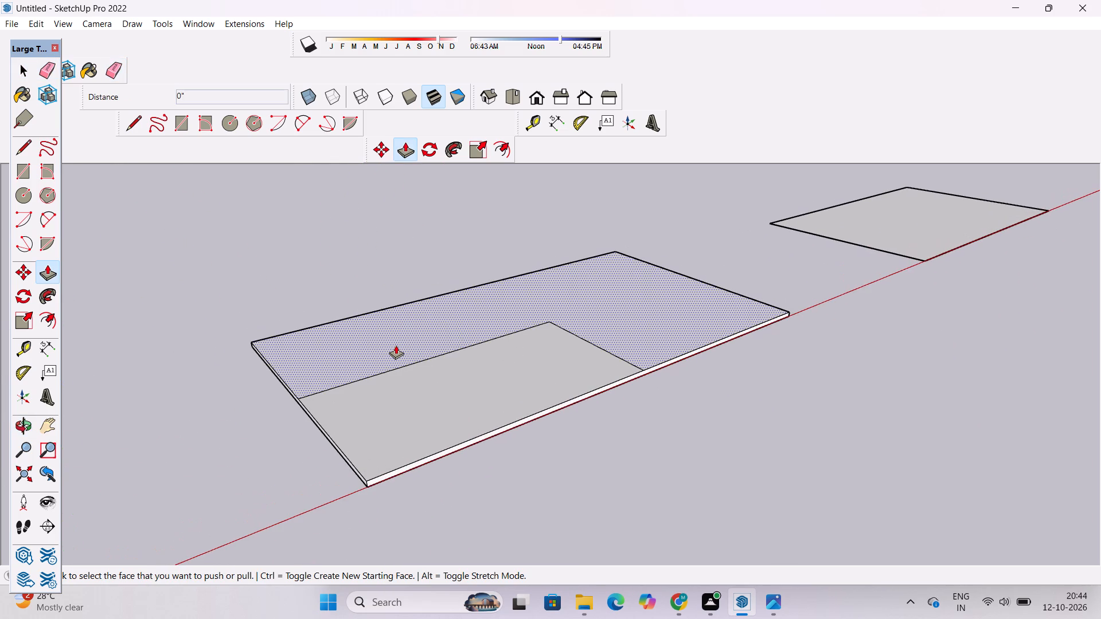
pyautogui.click(396, 345)
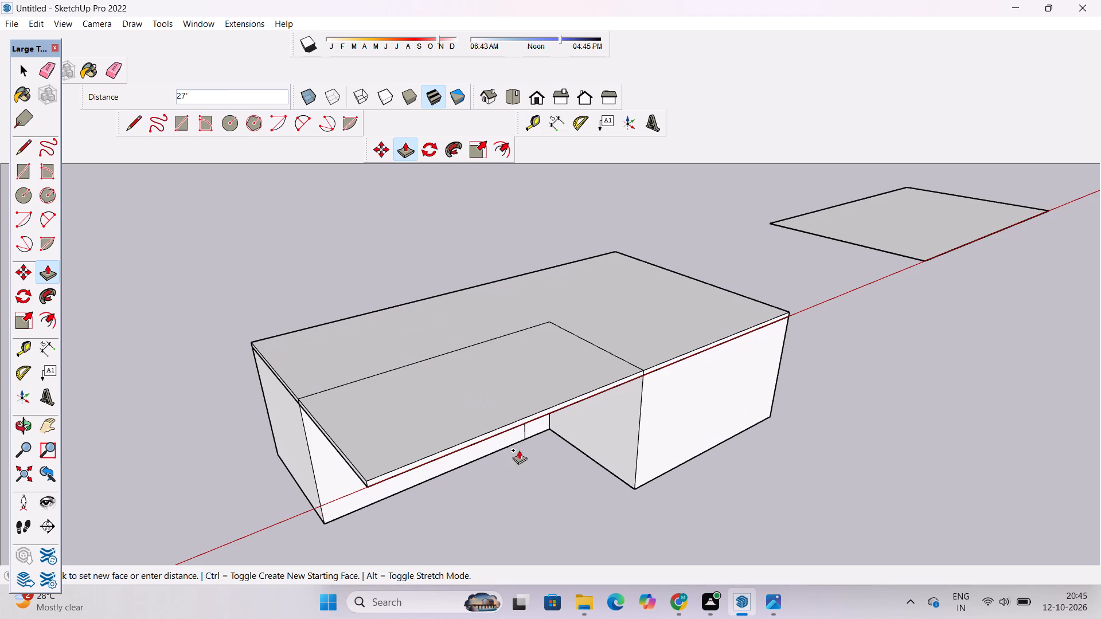
pyautogui.scroll(-5, 632, 312)
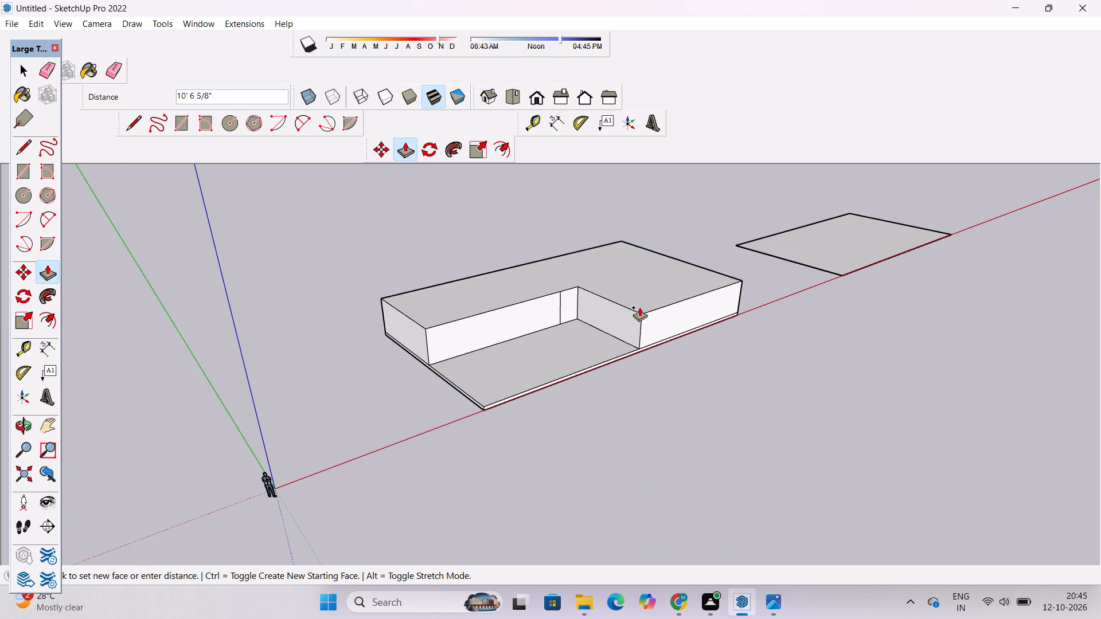
pyautogui.scroll(-1, 662, 258)
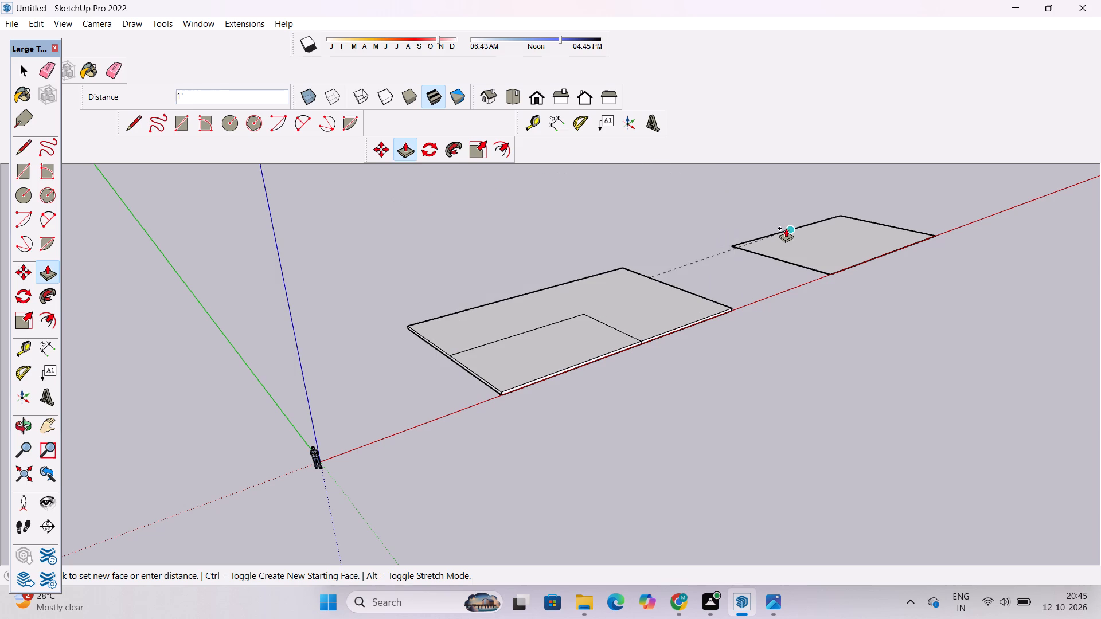
pyautogui.press('4')
pyautogui.press('5')
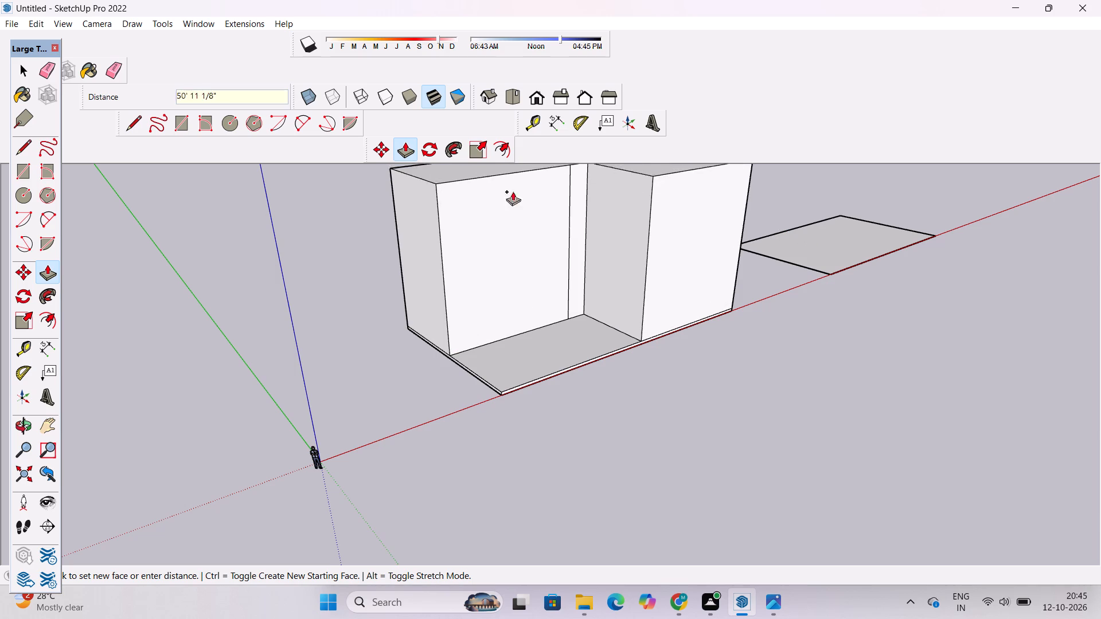
pyautogui.scroll(-1, 577, 269)
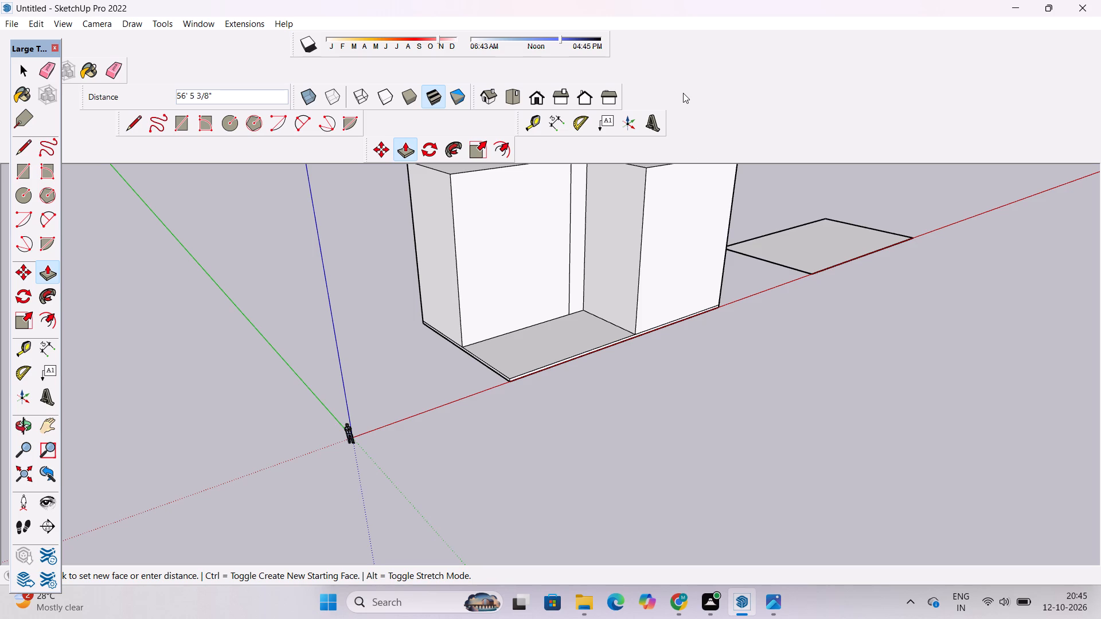
pyautogui.scroll(-2, 724, 289)
pyautogui.scroll(2, 689, 272)
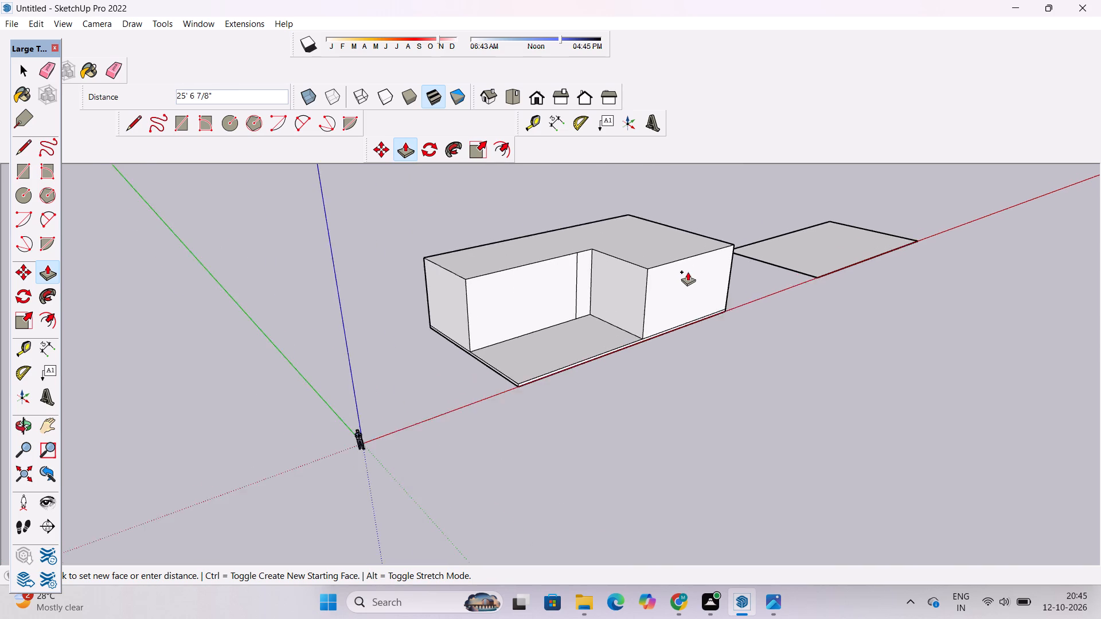
pyautogui.scroll(1, 688, 272)
pyautogui.scroll(-3, 688, 272)
pyautogui.scroll(9, 667, 260)
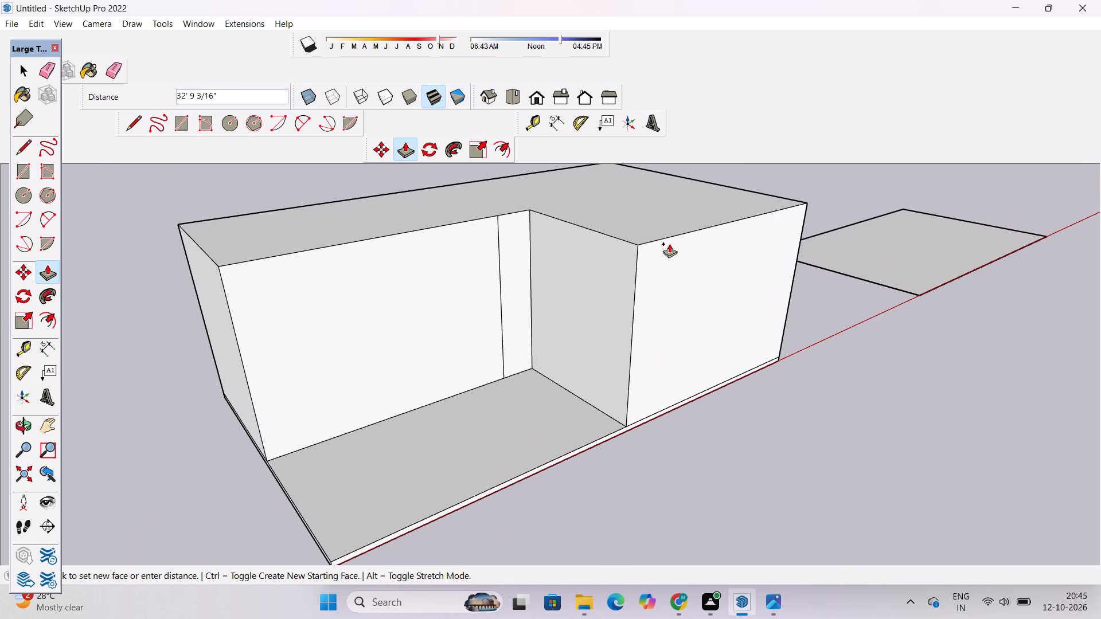
pyautogui.write("45'")
pyautogui.press('Return')
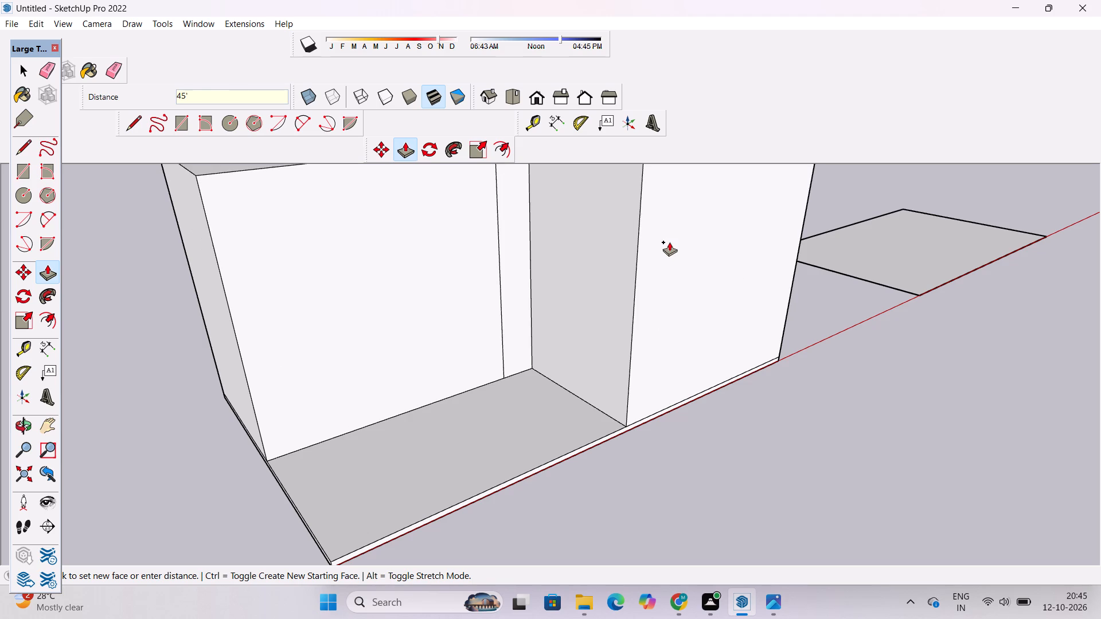
# Check the raised house mass against the green elevation reference image in Photos and return to SketchUp.
pyautogui.press('o')
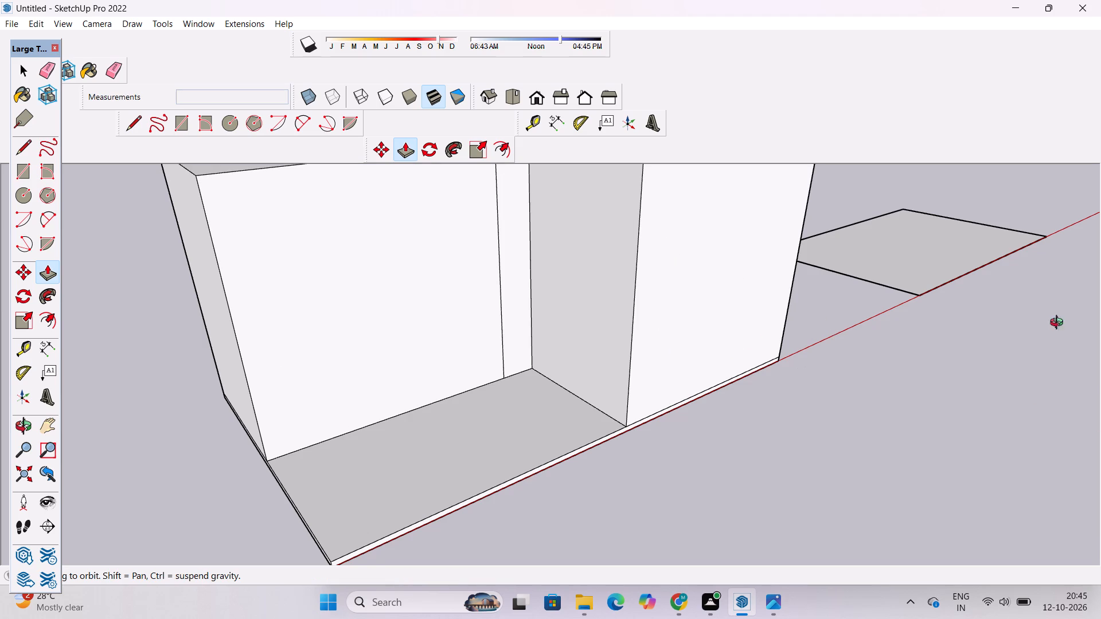
pyautogui.scroll(-5, 597, 484)
pyautogui.moveTo(942, 411); pyautogui.dragTo(763, 430)
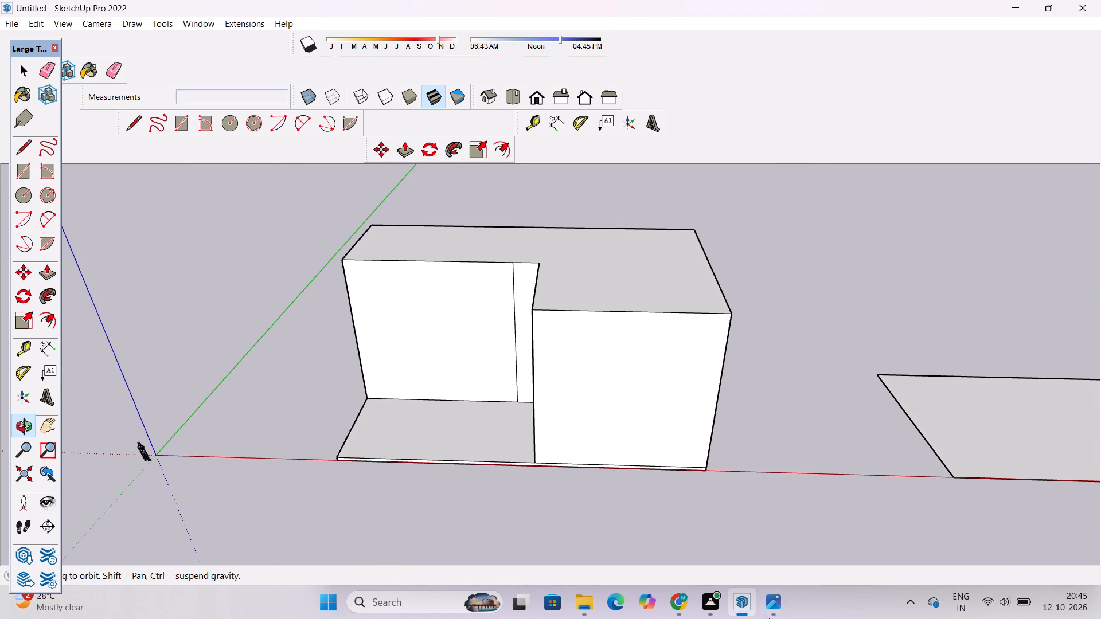
pyautogui.click(766, 601)
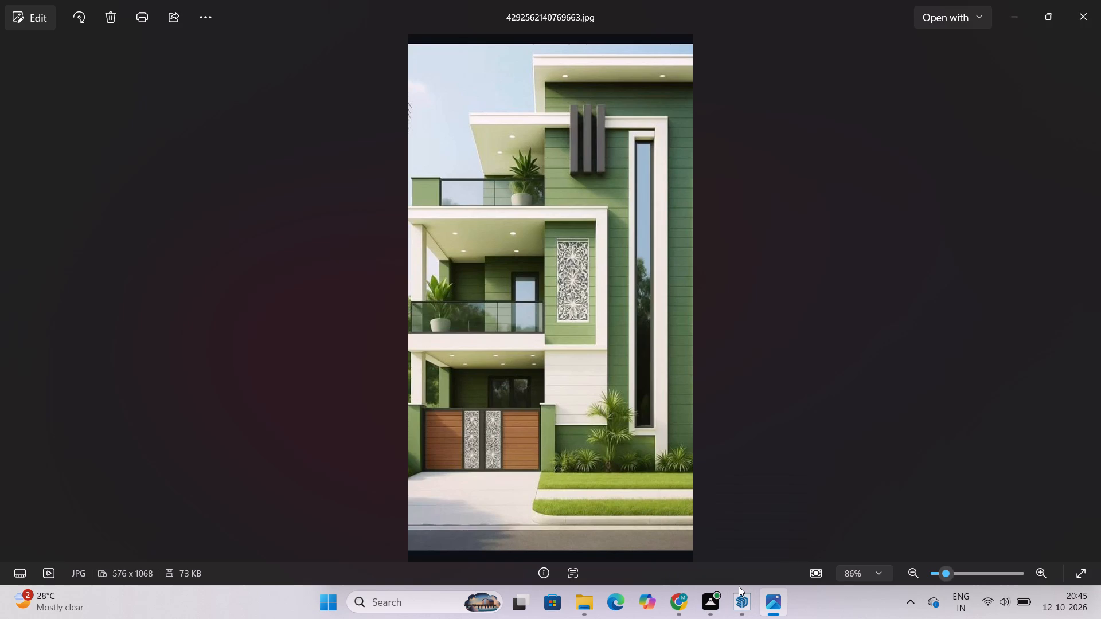
pyautogui.click(743, 598)
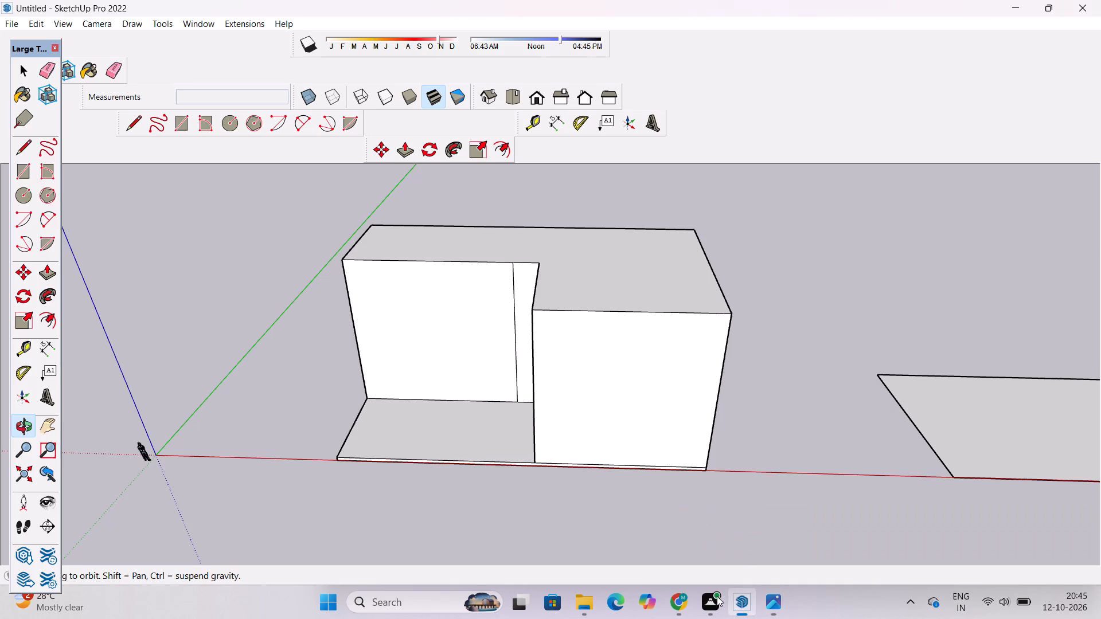
# Erase the leftover vertical line on the recess's back wall.
pyautogui.scroll(-3, 544, 518)
pyautogui.moveTo(420, 452); pyautogui.dragTo(451, 455)
pyautogui.moveTo(489, 453); pyautogui.dragTo(513, 457)
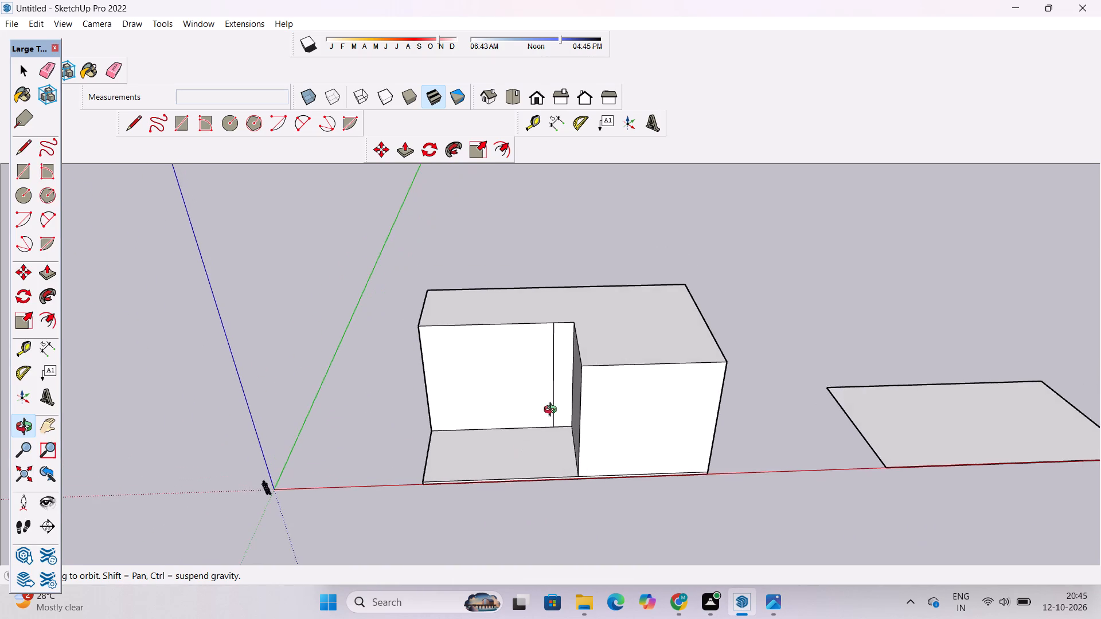
pyautogui.scroll(3, 559, 368)
pyautogui.keyDown('shift'); pyautogui.moveTo(559, 373); pyautogui.dragTo(565, 390); pyautogui.keyUp('shift')
pyautogui.click(565, 390)
pyautogui.press('e')
pyautogui.scroll(3, 565, 386)
pyautogui.moveTo(565, 381); pyautogui.dragTo(559, 400)
pyautogui.moveTo(559, 400); pyautogui.dragTo(553, 406)
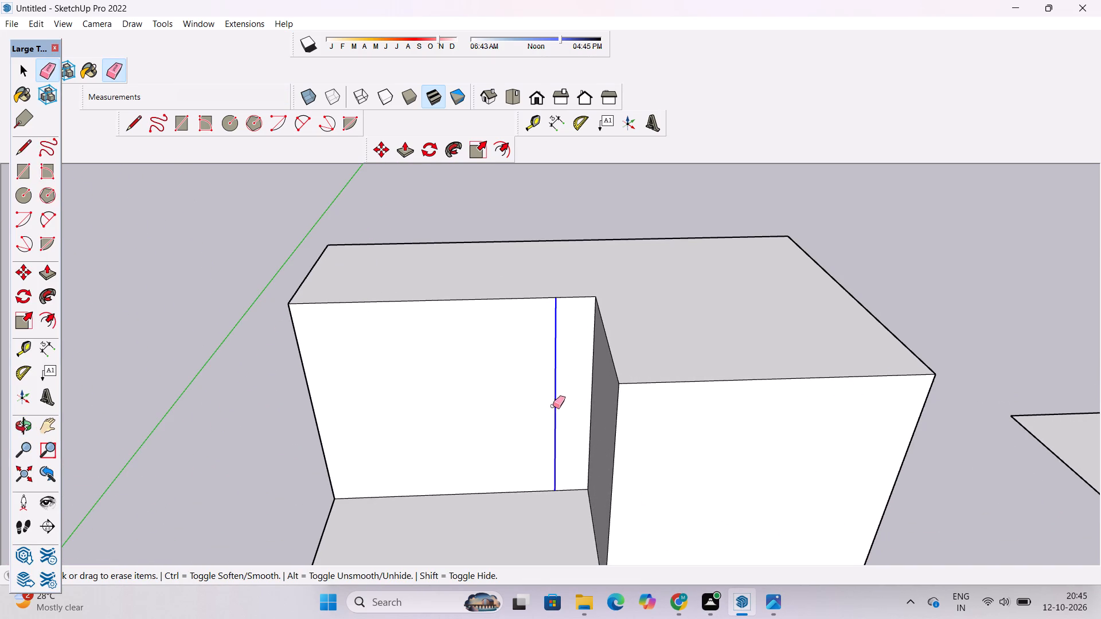
pyautogui.moveTo(553, 406); pyautogui.dragTo(552, 406)
pyautogui.click(552, 406)
pyautogui.press('o')
pyautogui.scroll(-5, 549, 388)
pyautogui.moveTo(573, 445); pyautogui.dragTo(571, 408)
pyautogui.moveTo(571, 408); pyautogui.dragTo(570, 446)
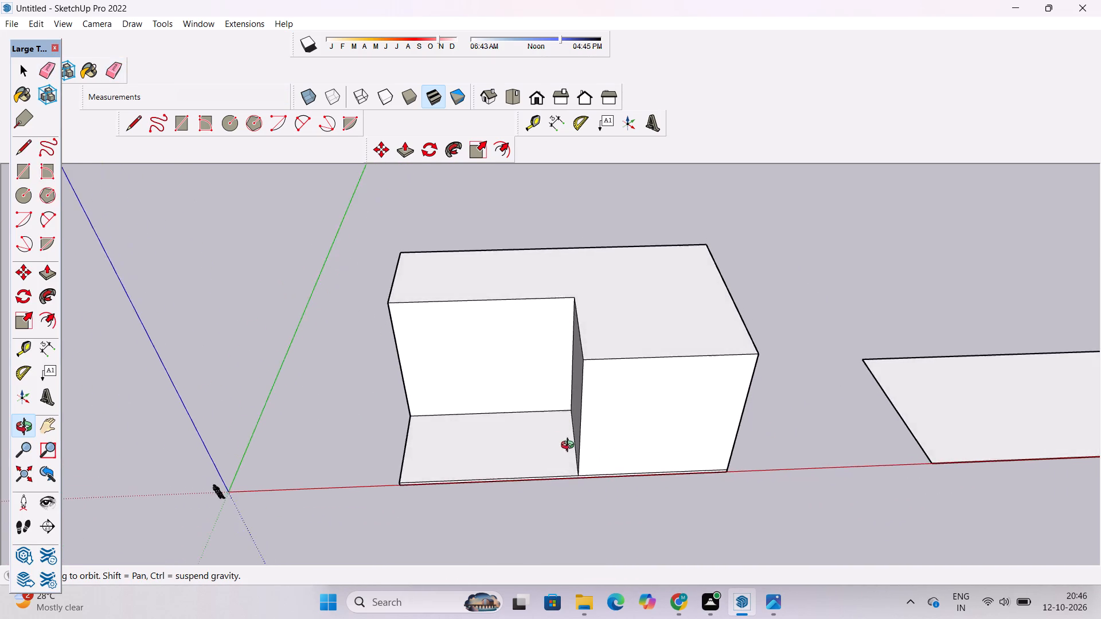
# Push/Pull the separate flat rectangle beside the house mass 1.5' upward into a slab.
pyautogui.scroll(-5, 565, 390)
pyautogui.moveTo(591, 359); pyautogui.dragTo(596, 383)
pyautogui.scroll(2, 596, 383)
pyautogui.moveTo(586, 404); pyautogui.dragTo(727, 390)
pyautogui.keyDown('shift'); pyautogui.moveTo(727, 390); pyautogui.dragTo(678, 370); pyautogui.keyUp('shift')
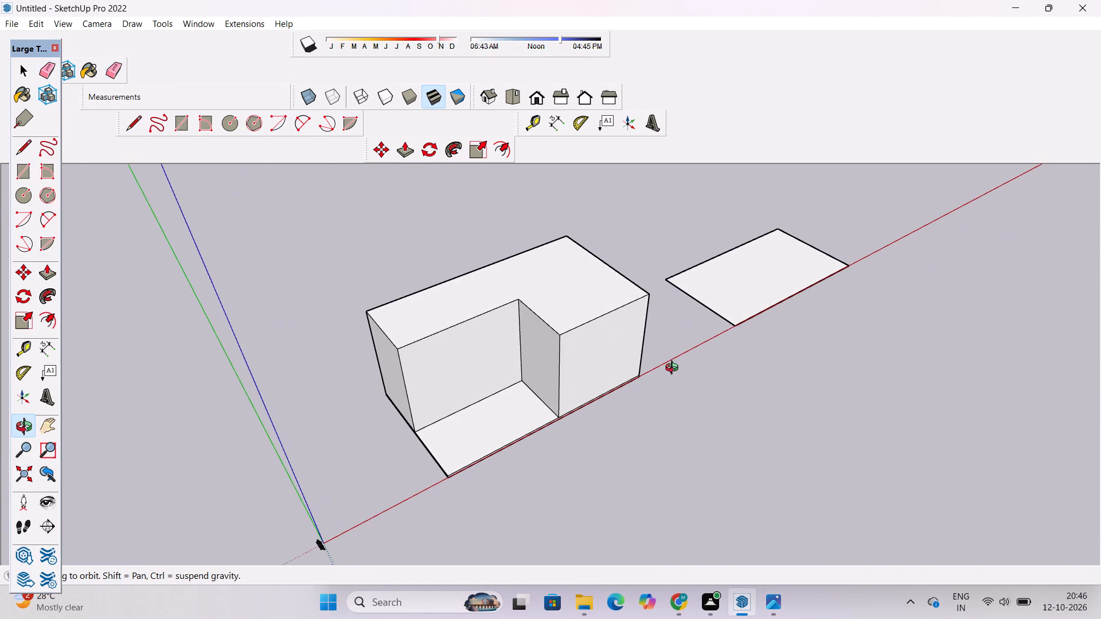
pyautogui.press('space')
pyautogui.scroll(-3, 771, 301)
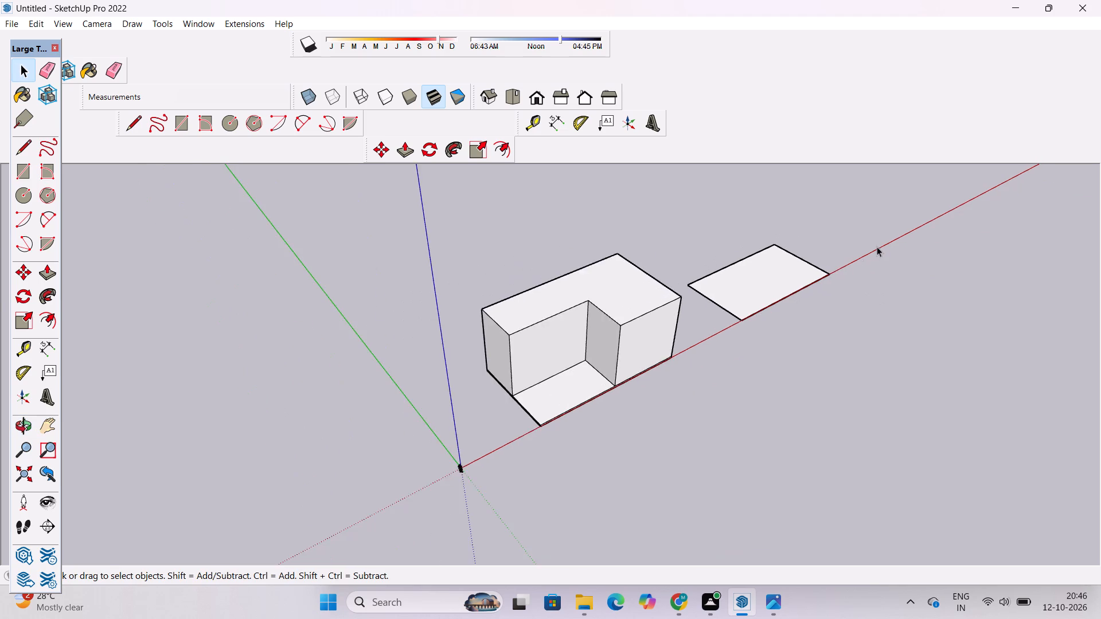
pyautogui.scroll(8, 878, 248)
pyautogui.click(744, 297)
pyautogui.press('p')
pyautogui.click(744, 297)
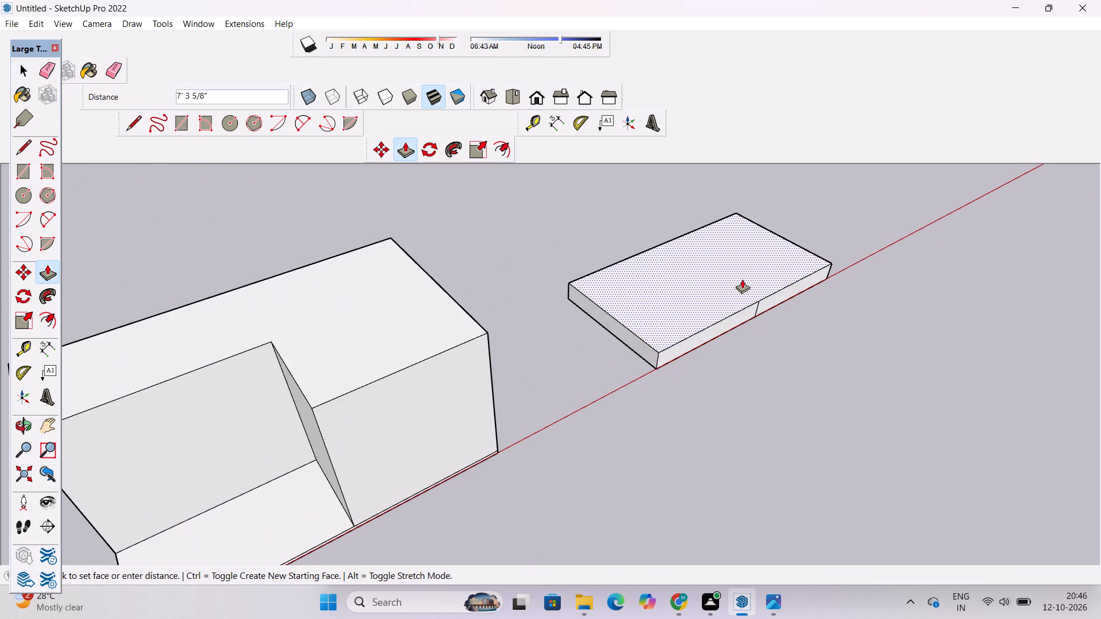
pyautogui.write("1.5'")
pyautogui.press('Return')
# Erase the stray short vertical line on the separate slab's front edge face.
pyautogui.press('space')
pyautogui.press('o')
pyautogui.scroll(6, 772, 344)
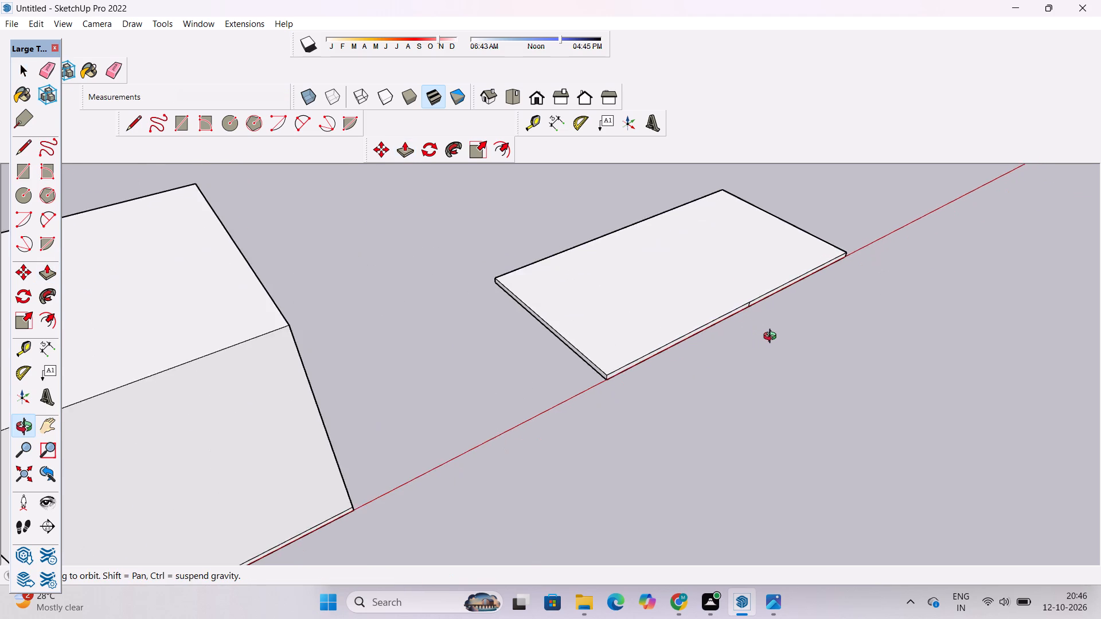
pyautogui.scroll(2, 772, 338)
pyautogui.moveTo(776, 330); pyautogui.dragTo(727, 293)
pyautogui.scroll(5, 760, 300)
pyautogui.keyDown('shift'); pyautogui.moveTo(778, 335); pyautogui.dragTo(730, 343); pyautogui.keyUp('shift')
pyautogui.scroll(6, 720, 345)
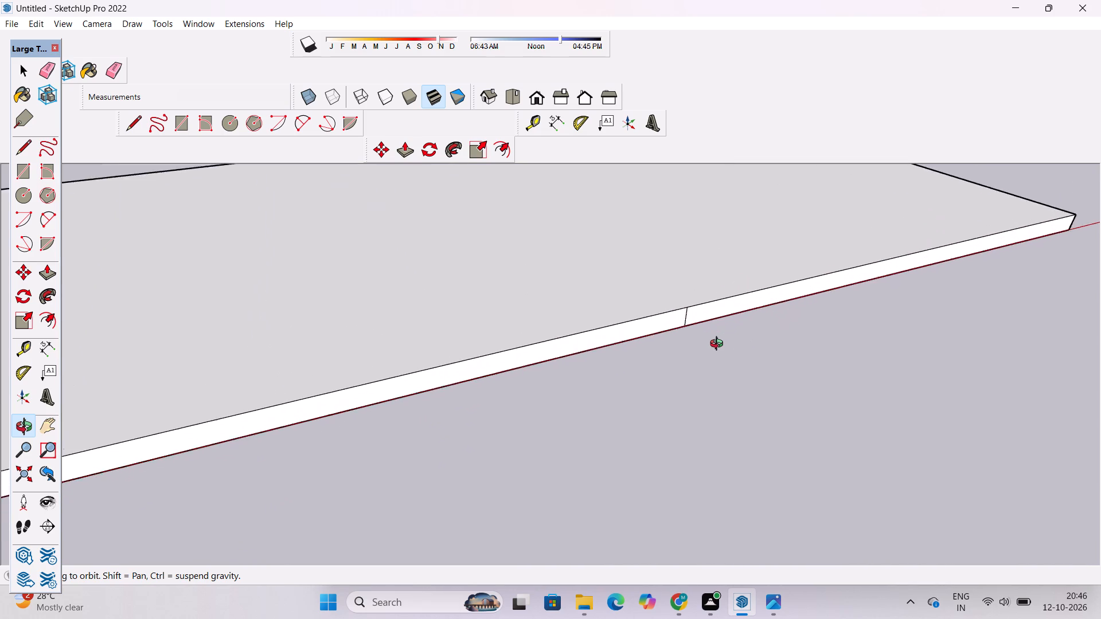
pyautogui.scroll(4, 719, 345)
pyautogui.press('e')
pyautogui.moveTo(685, 297); pyautogui.dragTo(675, 305)
pyautogui.click(675, 305)
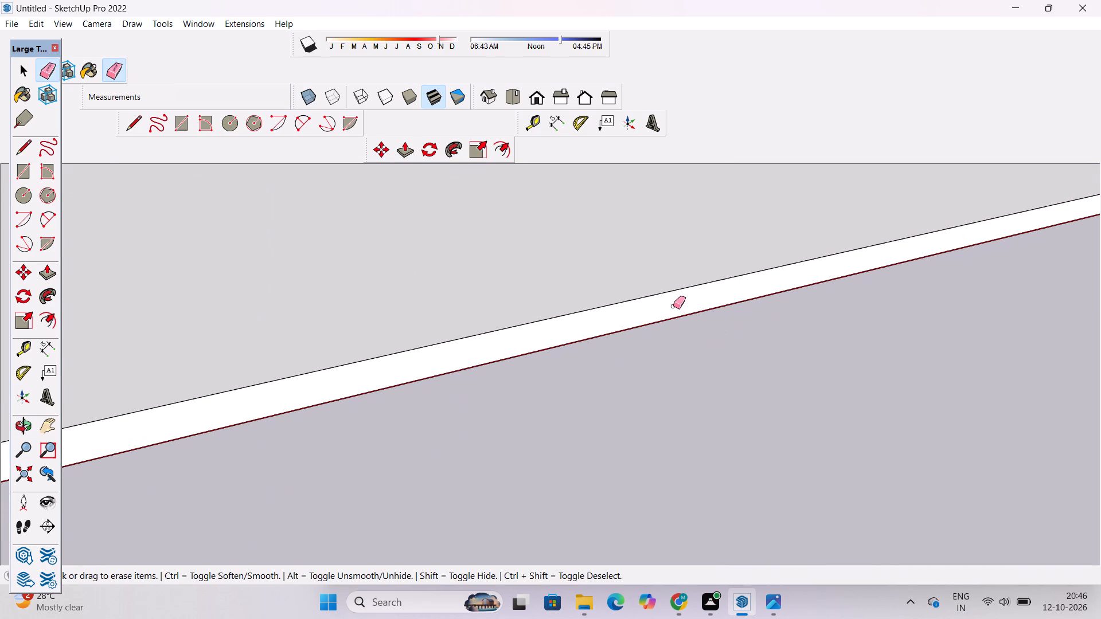
pyautogui.press('space')
# Select all of the separate slab's connected geometry and make it a group.
pyautogui.write('o')
pyautogui.scroll(-17, 724, 275)
pyautogui.keyDown('shift'); pyautogui.moveTo(648, 308); pyautogui.dragTo(731, 332); pyautogui.keyUp('shift')
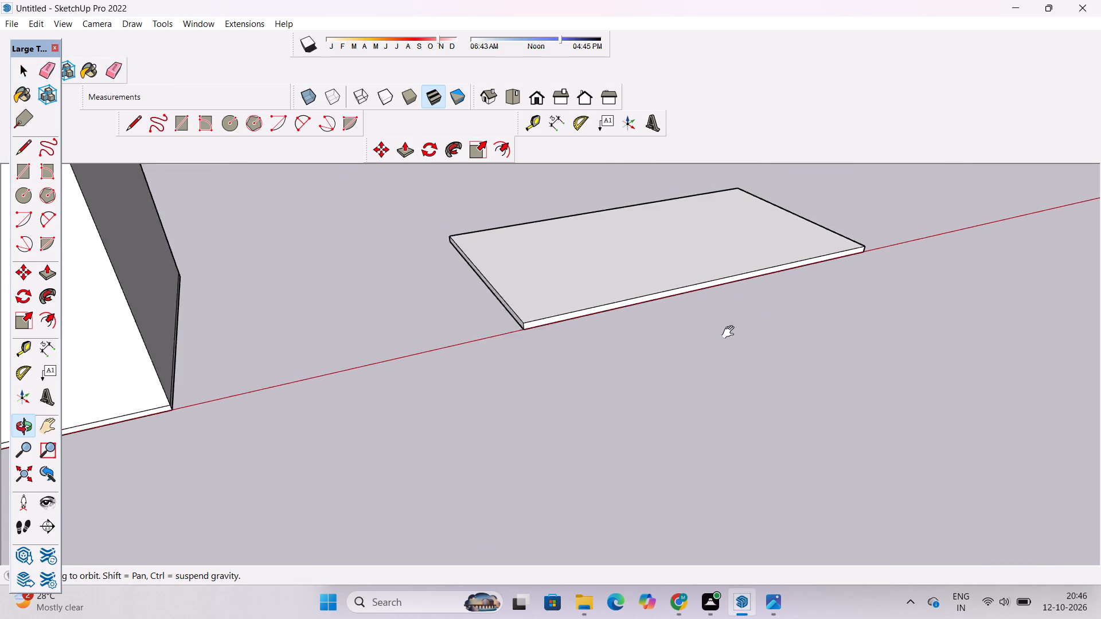
pyautogui.keyDown('shift'); pyautogui.moveTo(731, 332); pyautogui.dragTo(774, 339); pyautogui.keyUp('shift')
pyautogui.scroll(-7, 761, 323)
pyautogui.moveTo(701, 344); pyautogui.dragTo(744, 378)
pyautogui.scroll(4, 684, 329)
pyautogui.keyDown('shift'); pyautogui.moveTo(688, 318); pyautogui.dragTo(684, 342); pyautogui.keyUp('shift')
pyautogui.press('space')
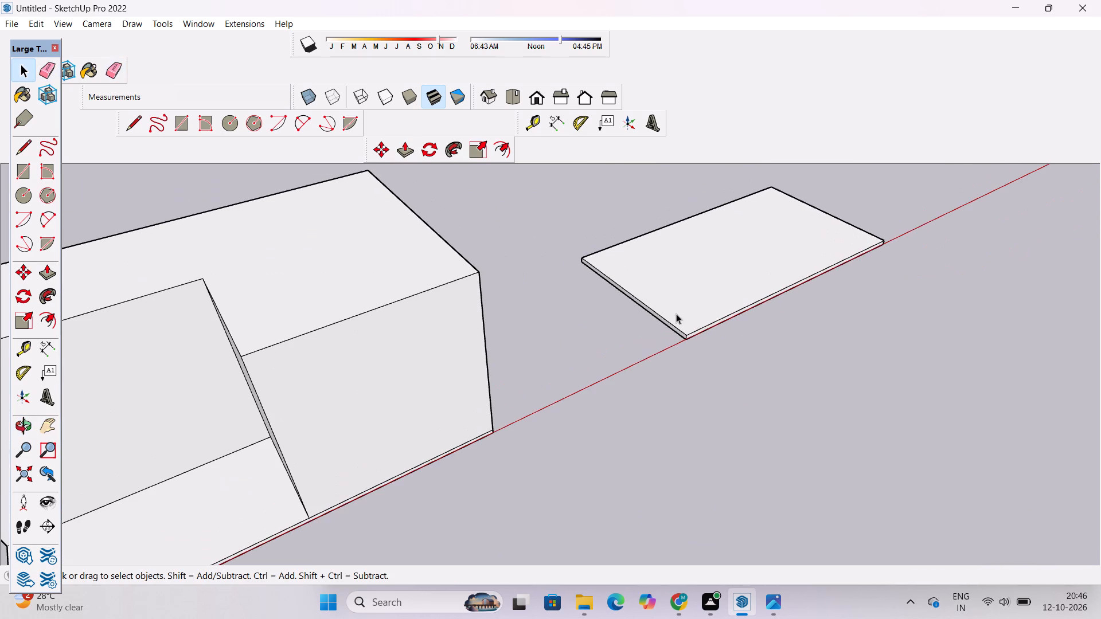
pyautogui.tripleClick(676, 296)
pyautogui.tripleClick(676, 296)
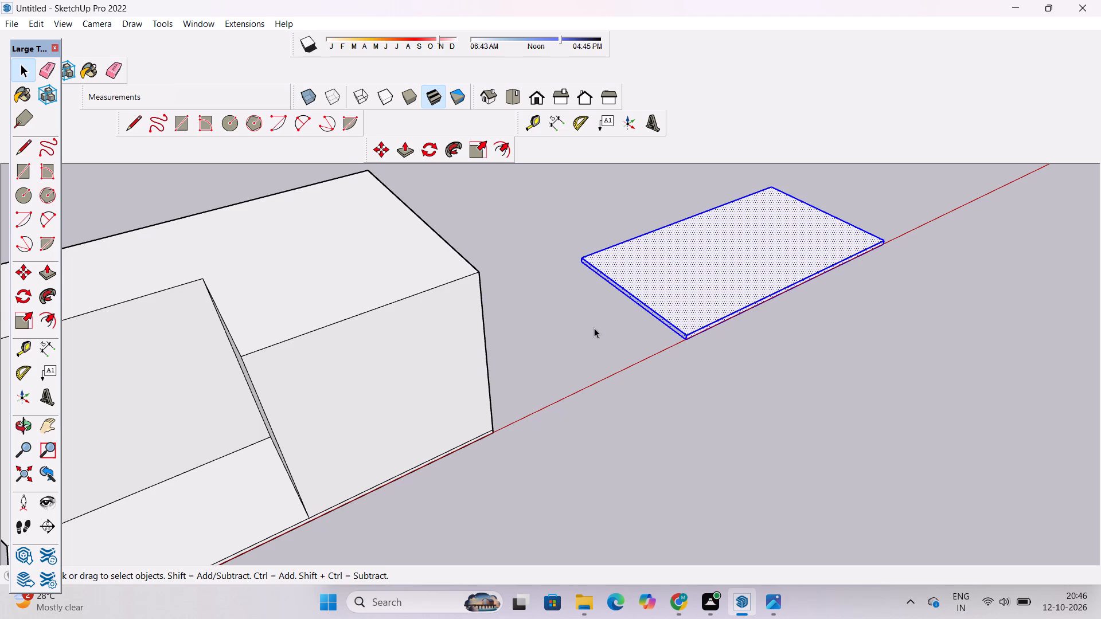
pyautogui.click(594, 328)
pyautogui.tripleClick(667, 297)
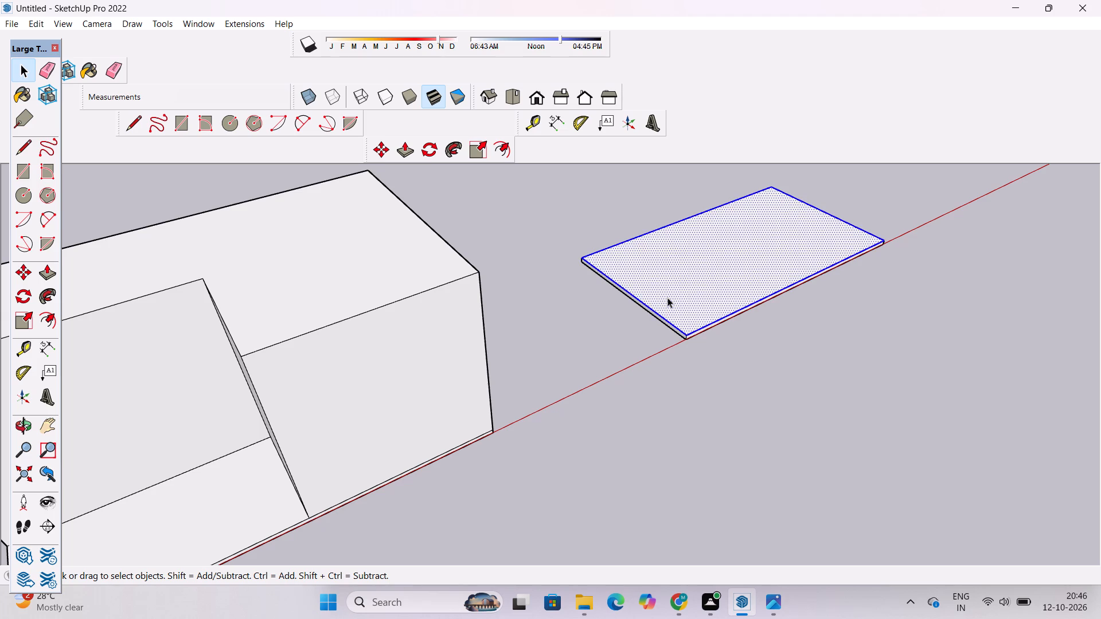
pyautogui.doubleClick(667, 297)
pyautogui.rightClick(670, 297)
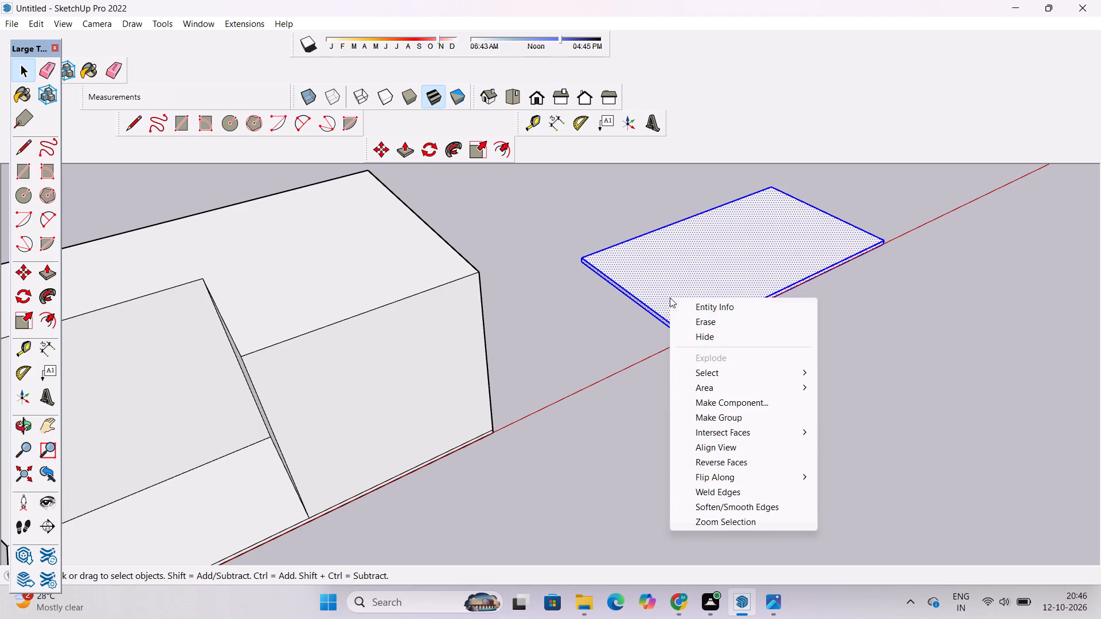
pyautogui.click(715, 416)
pyautogui.click(641, 377)
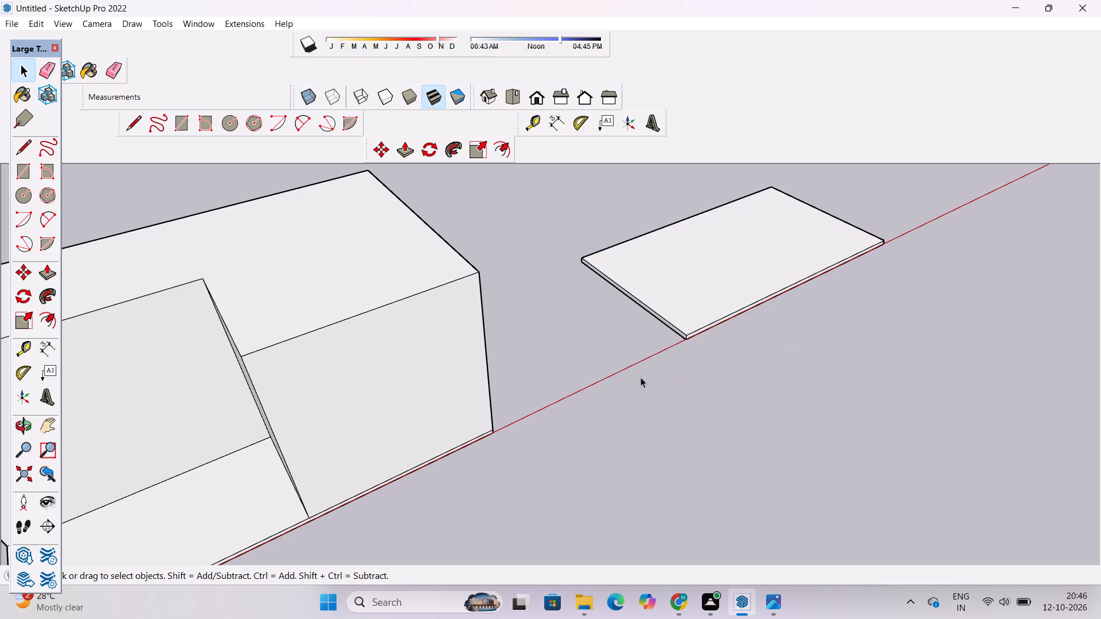
pyautogui.click(757, 375)
# Copy the slab group from its rear bottom corner onto the house mass's rear top corner at the recess end, forming a roof slab.
pyautogui.press('m')
pyautogui.scroll(4, 587, 277)
pyautogui.scroll(3, 556, 230)
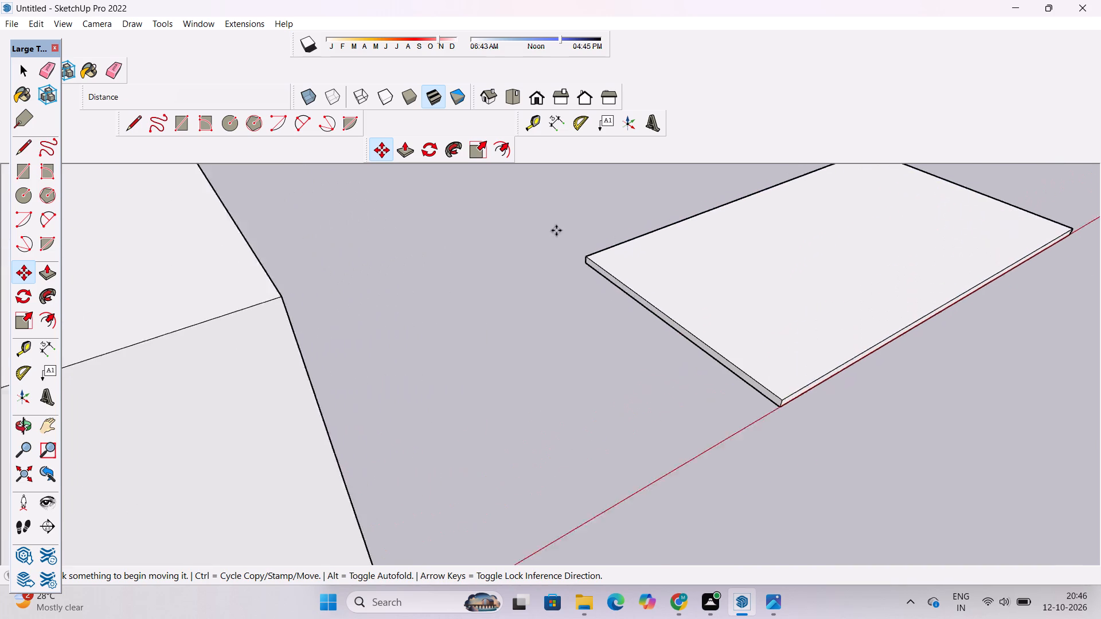
pyautogui.scroll(2, 556, 230)
pyautogui.click(587, 268)
pyautogui.scroll(-7, 675, 304)
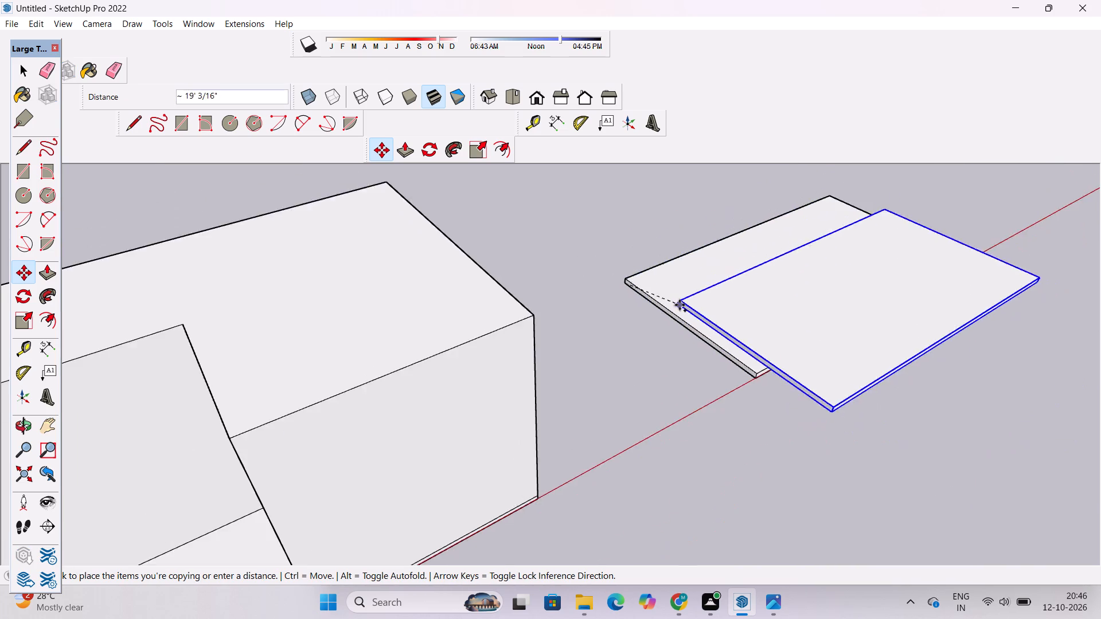
pyautogui.scroll(-8, 680, 305)
pyautogui.scroll(4, 447, 322)
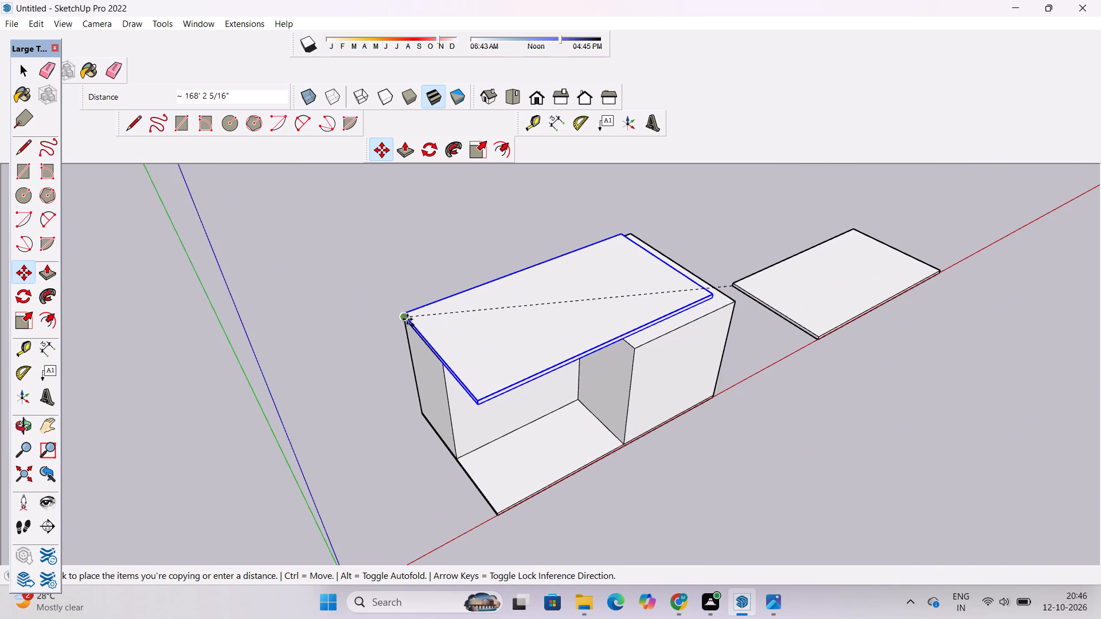
pyautogui.click(407, 319)
# Explode the copied slab group on top of the house mass.
pyautogui.press('space')
pyautogui.click(491, 335)
pyautogui.rightClick(491, 336)
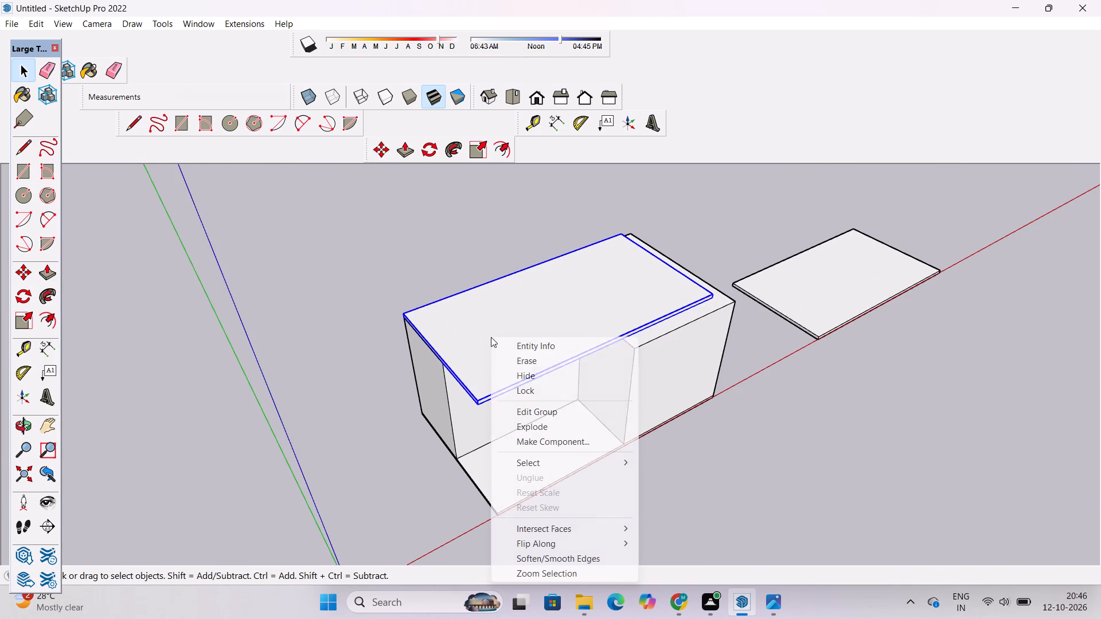
pyautogui.click(545, 424)
pyautogui.click(303, 441)
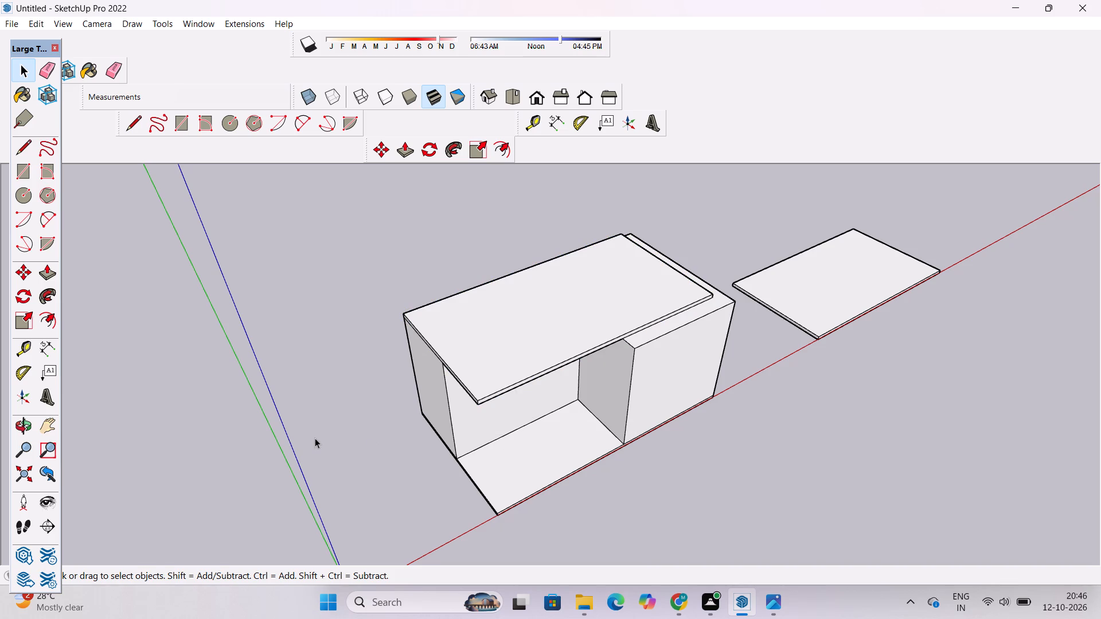
# Push/Pull the roof slab's short end face 5' outward, flush with the house mass's side wall opposite the recess.
pyautogui.press('o')
pyautogui.moveTo(870, 374); pyautogui.dragTo(603, 316)
pyautogui.scroll(2, 625, 331)
pyautogui.moveTo(802, 413); pyautogui.dragTo(704, 406)
pyautogui.moveTo(678, 399); pyautogui.dragTo(657, 382)
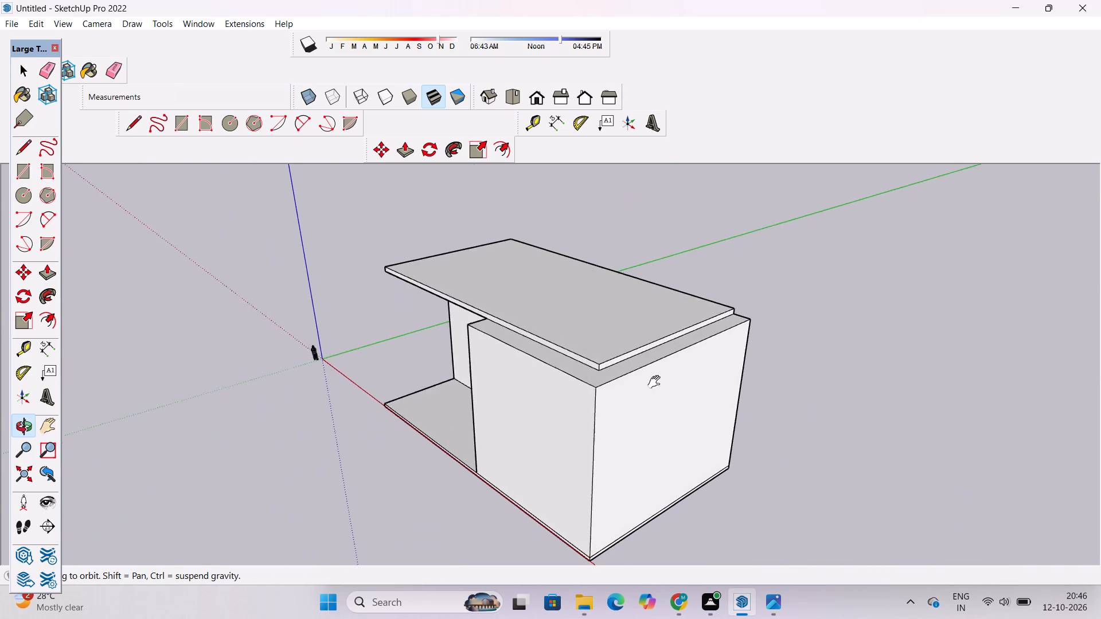
pyautogui.moveTo(657, 382); pyautogui.dragTo(656, 382)
pyautogui.moveTo(622, 381); pyautogui.dragTo(606, 381)
pyautogui.scroll(3, 631, 352)
pyautogui.keyDown('shift'); pyautogui.click(635, 352); pyautogui.keyUp('shift')
pyautogui.moveTo(615, 355); pyautogui.dragTo(606, 357)
pyautogui.press('p')
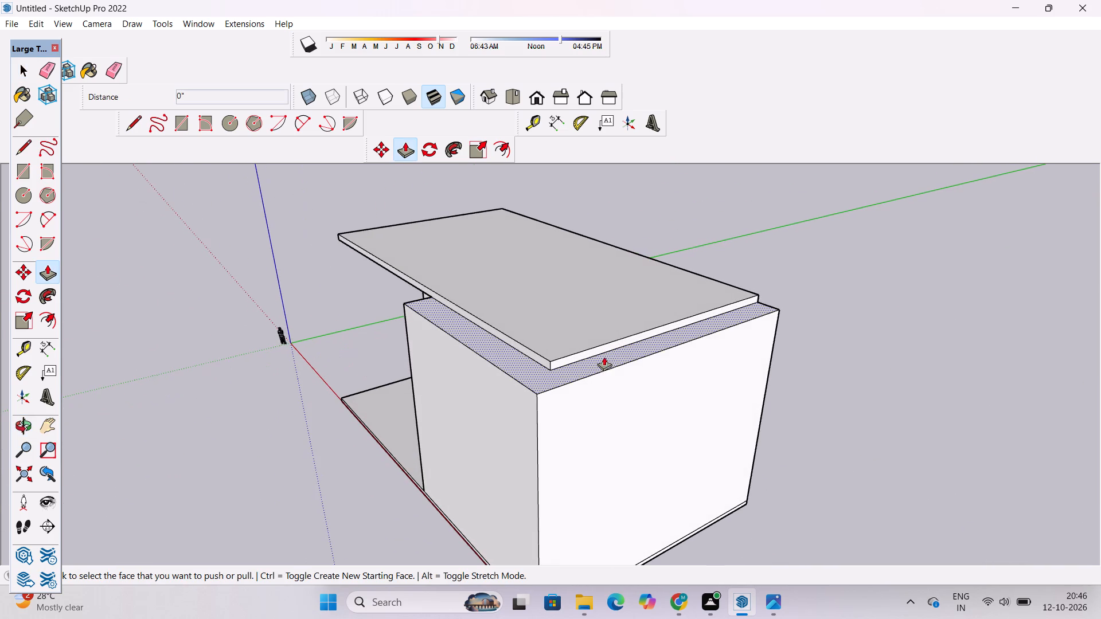
pyautogui.click(600, 346)
pyautogui.click(600, 377)
# Push/Pull the roof slab's long front face 6' outward, flush with the house mass's front wall.
pyautogui.scroll(-3, 860, 240)
pyautogui.press('o')
pyautogui.moveTo(516, 411); pyautogui.dragTo(653, 459)
pyautogui.moveTo(647, 448); pyautogui.dragTo(622, 409)
pyautogui.scroll(3, 709, 316)
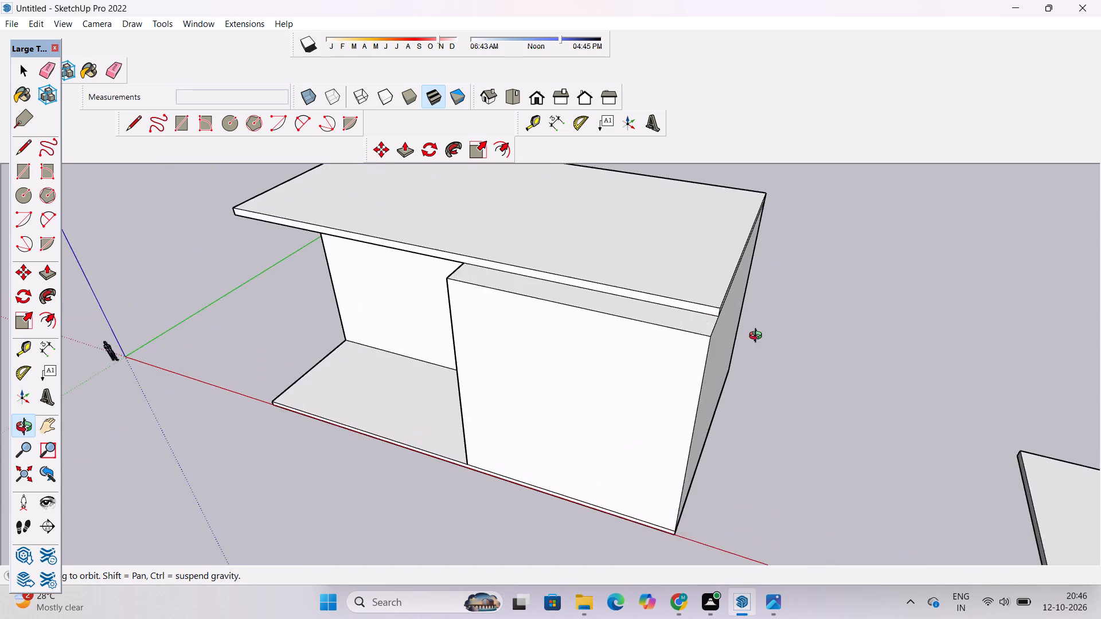
pyautogui.moveTo(758, 338); pyautogui.dragTo(682, 347)
pyautogui.scroll(3, 680, 347)
pyautogui.keyDown('shift'); pyautogui.moveTo(673, 361); pyautogui.dragTo(693, 315); pyautogui.keyUp('shift')
pyautogui.moveTo(689, 320); pyautogui.dragTo(676, 322)
pyautogui.press('p')
pyautogui.scroll(-3, 704, 320)
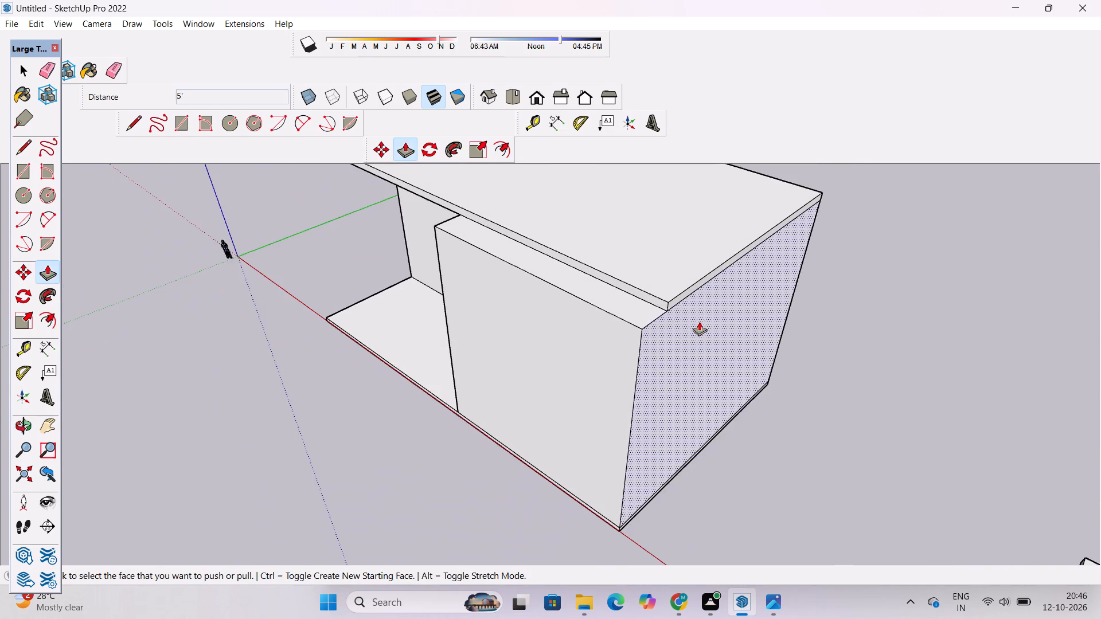
pyautogui.scroll(3, 645, 311)
pyautogui.click(661, 298)
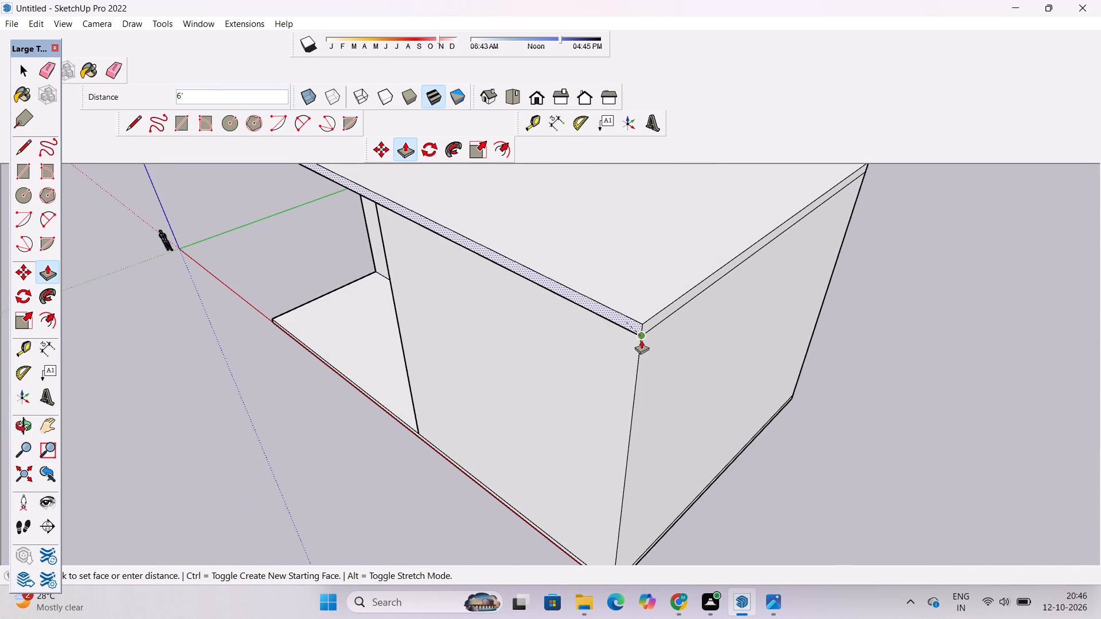
pyautogui.click(641, 340)
pyautogui.press('space')
# Examine the house mass, its recess and the extended roof slab from several angles.
pyautogui.press('o')
pyautogui.scroll(-6, 641, 341)
pyautogui.moveTo(607, 353); pyautogui.dragTo(723, 338)
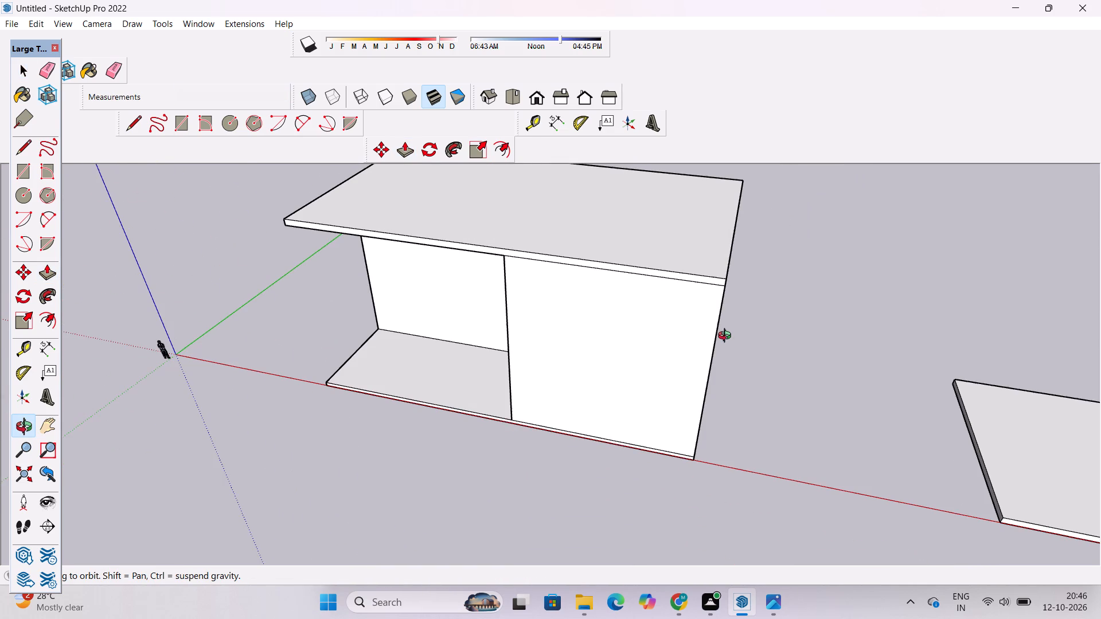
pyautogui.scroll(-3, 729, 335)
pyautogui.moveTo(637, 343); pyautogui.dragTo(856, 215)
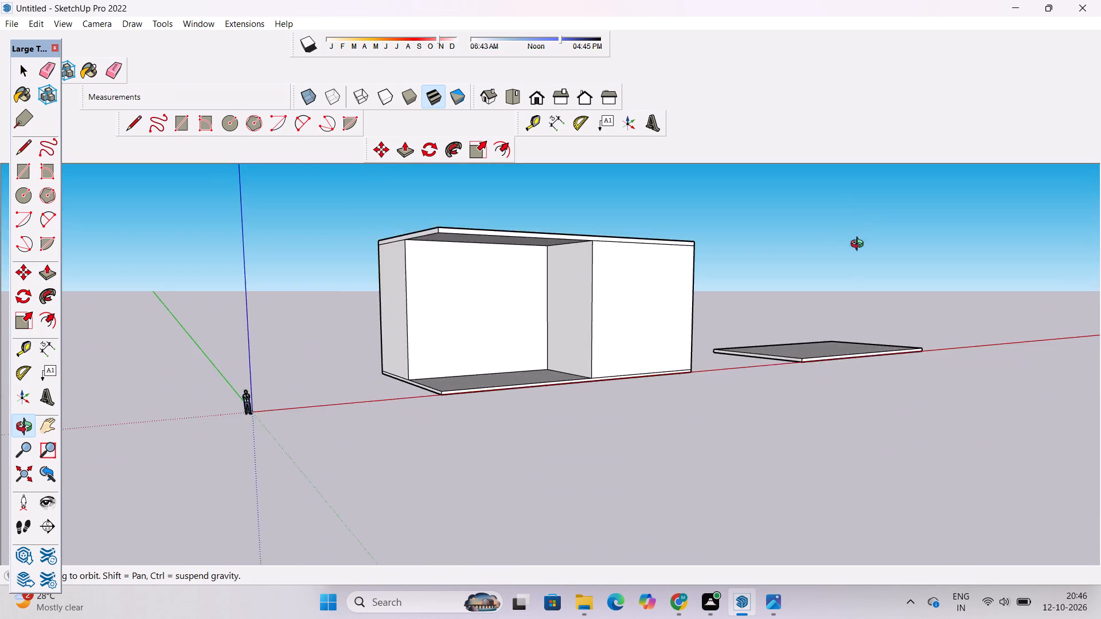
pyautogui.moveTo(860, 247); pyautogui.dragTo(669, 273)
pyautogui.moveTo(667, 273); pyautogui.dragTo(454, 306)
pyautogui.moveTo(454, 306); pyautogui.dragTo(704, 336)
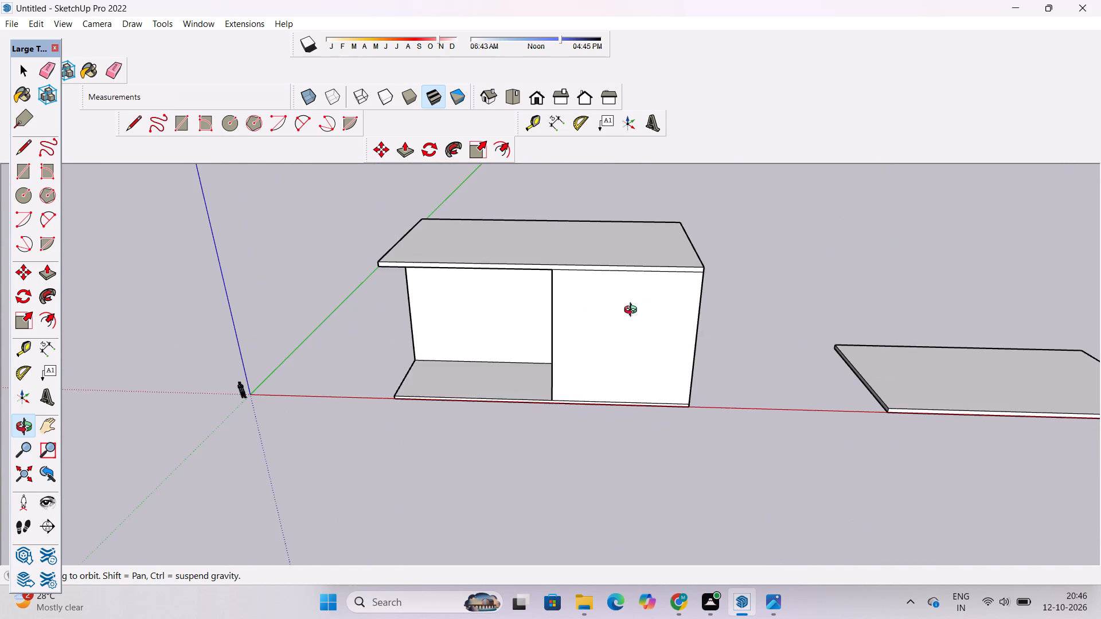
pyautogui.keyDown('shift'); pyautogui.moveTo(552, 318); pyautogui.dragTo(702, 349); pyautogui.keyUp('shift')
pyautogui.moveTo(737, 356); pyautogui.dragTo(897, 362)
pyautogui.keyDown('shift'); pyautogui.moveTo(794, 269); pyautogui.dragTo(794, 325); pyautogui.keyUp('shift')
pyautogui.moveTo(779, 331); pyautogui.dragTo(645, 358)
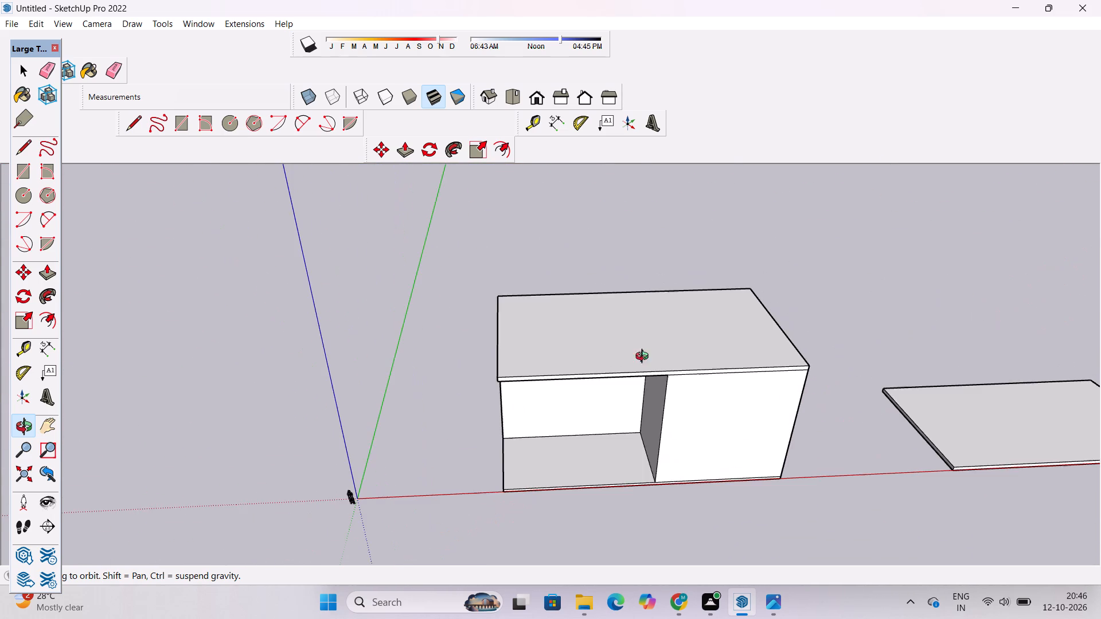
pyautogui.moveTo(645, 358); pyautogui.dragTo(646, 358)
pyautogui.moveTo(822, 375); pyautogui.dragTo(710, 367)
pyautogui.moveTo(726, 393); pyautogui.dragTo(530, 337)
pyautogui.moveTo(525, 335); pyautogui.dragTo(696, 348)
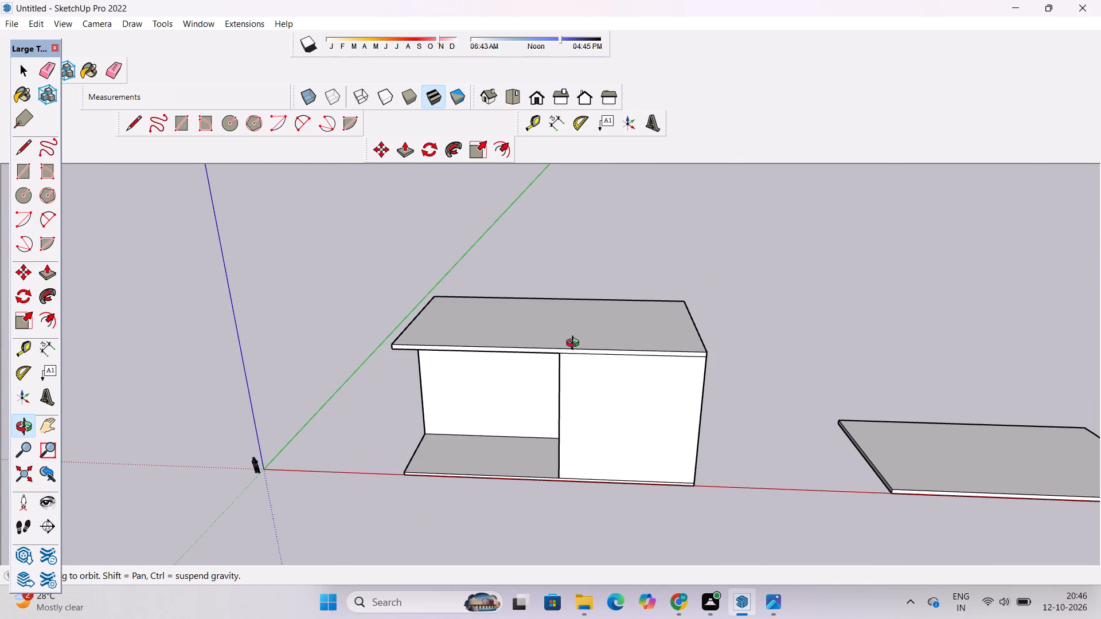
pyautogui.scroll(-2, 575, 344)
pyautogui.keyDown('shift'); pyautogui.moveTo(530, 362); pyautogui.dragTo(618, 340); pyautogui.keyUp('shift')
pyautogui.moveTo(618, 340); pyautogui.dragTo(665, 416)
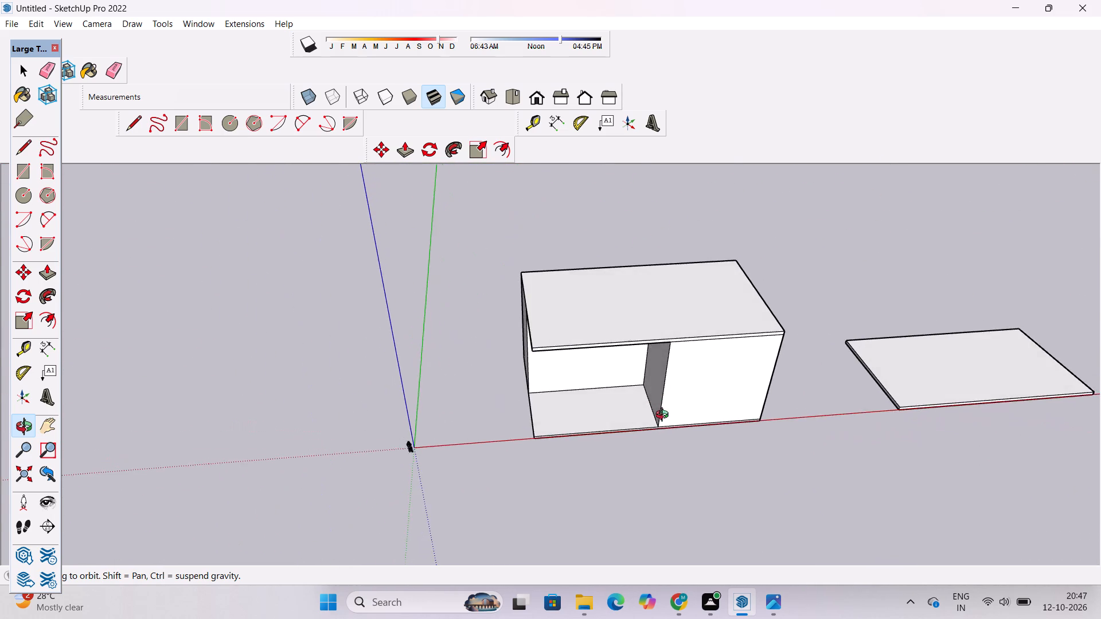
pyautogui.scroll(-4, 642, 356)
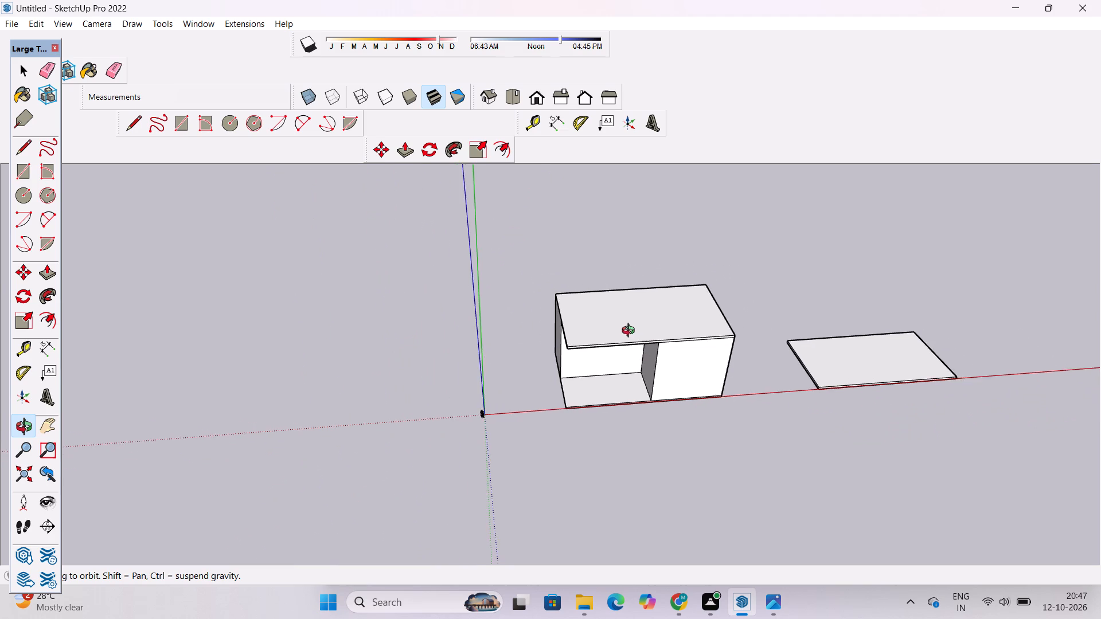
pyautogui.keyDown('shift'); pyautogui.moveTo(739, 306); pyautogui.dragTo(716, 371); pyautogui.keyUp('shift')
pyautogui.moveTo(681, 390); pyautogui.dragTo(649, 451)
pyautogui.scroll(3, 646, 473)
pyautogui.moveTo(678, 485); pyautogui.dragTo(664, 429)
pyautogui.moveTo(664, 429); pyautogui.dragTo(664, 412)
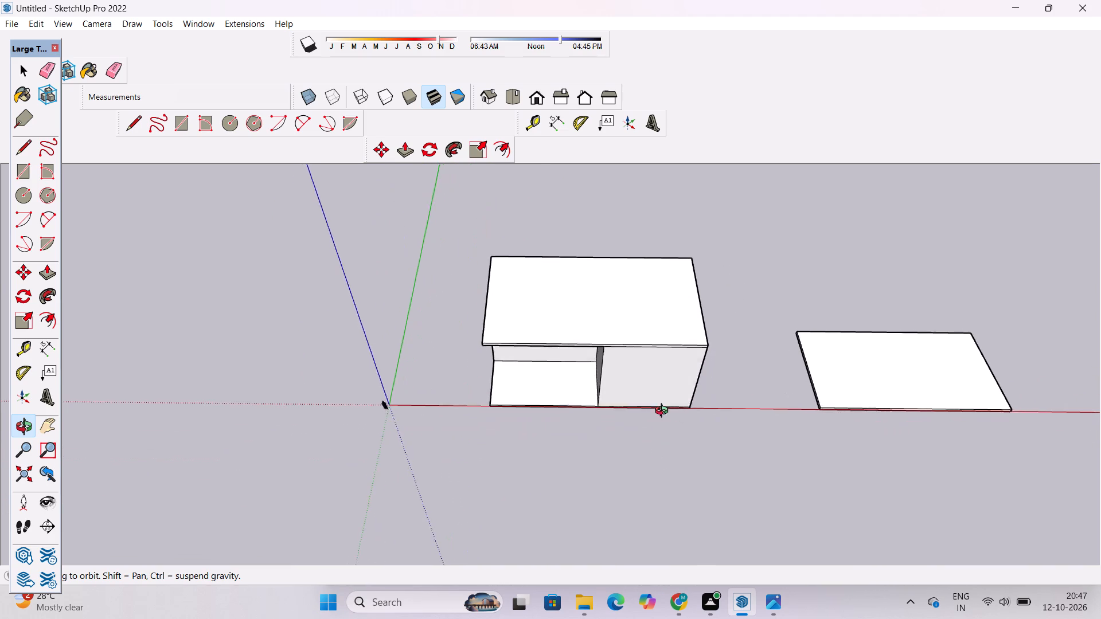
pyautogui.moveTo(664, 412); pyautogui.dragTo(666, 377)
pyautogui.scroll(5, 684, 358)
pyautogui.moveTo(893, 386); pyautogui.dragTo(711, 314)
pyautogui.moveTo(698, 311); pyautogui.dragTo(974, 353)
pyautogui.scroll(-6, 595, 377)
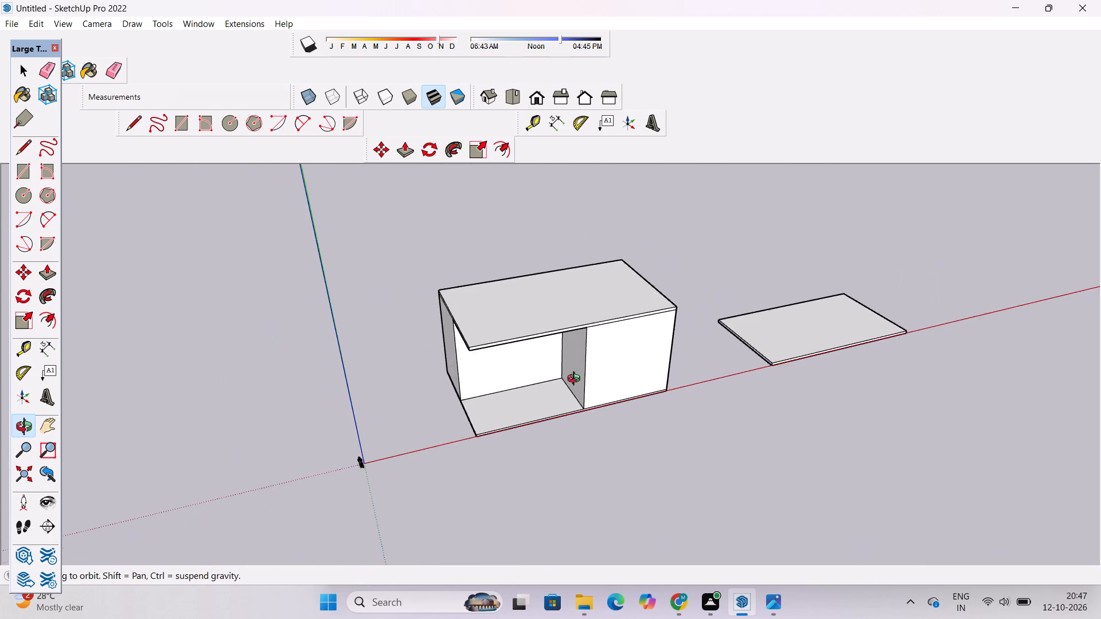
pyautogui.moveTo(396, 384); pyautogui.dragTo(694, 416)
pyautogui.scroll(10, 587, 378)
pyautogui.moveTo(794, 424); pyautogui.dragTo(528, 405)
pyautogui.keyDown('shift'); pyautogui.moveTo(521, 402); pyautogui.dragTo(557, 385); pyautogui.keyUp('shift')
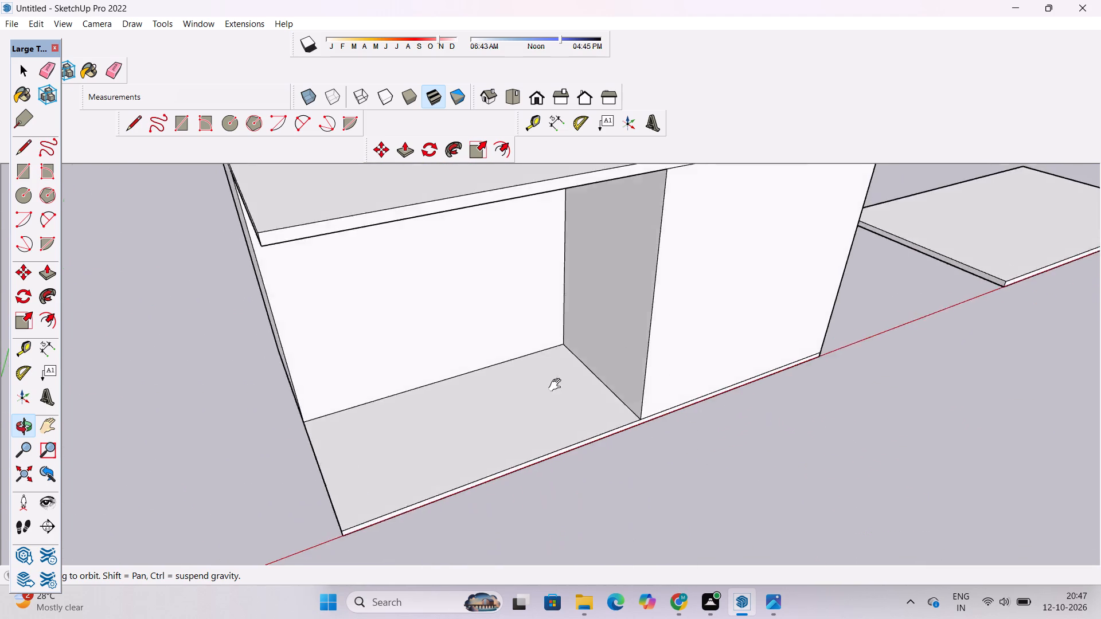
pyautogui.keyDown('shift'); pyautogui.moveTo(557, 385); pyautogui.dragTo(637, 353); pyautogui.keyUp('shift')
pyautogui.scroll(-5, 670, 367)
pyautogui.moveTo(729, 416); pyautogui.dragTo(568, 423)
pyautogui.moveTo(572, 435); pyautogui.dragTo(528, 434)
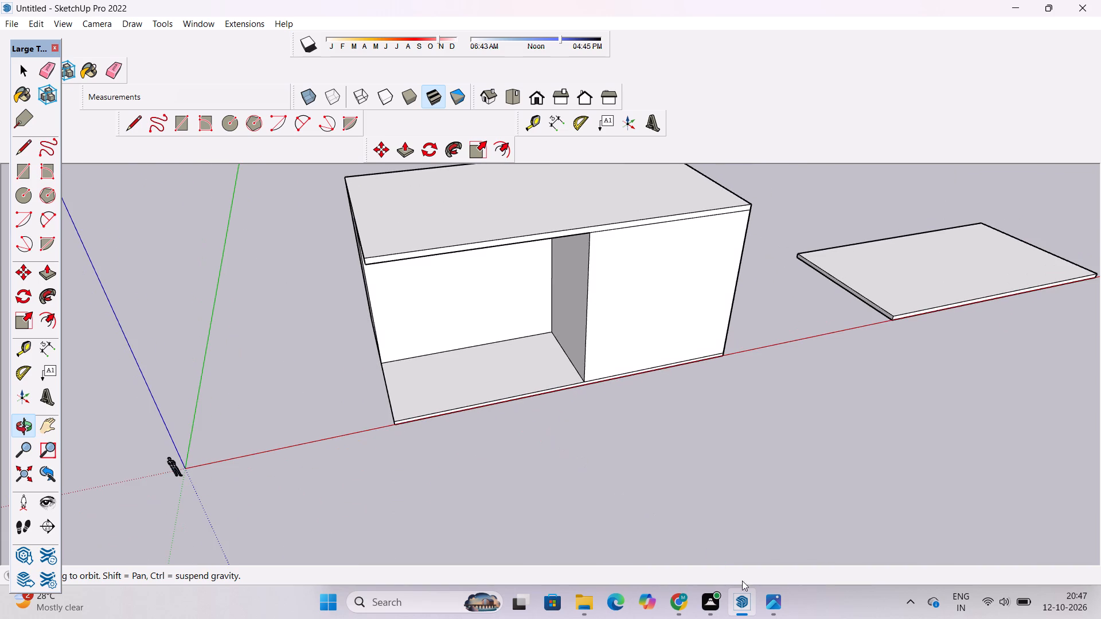
# Check the roofed house mass against the green elevation reference image in Photos and return to SketchUp.
pyautogui.click(770, 599)
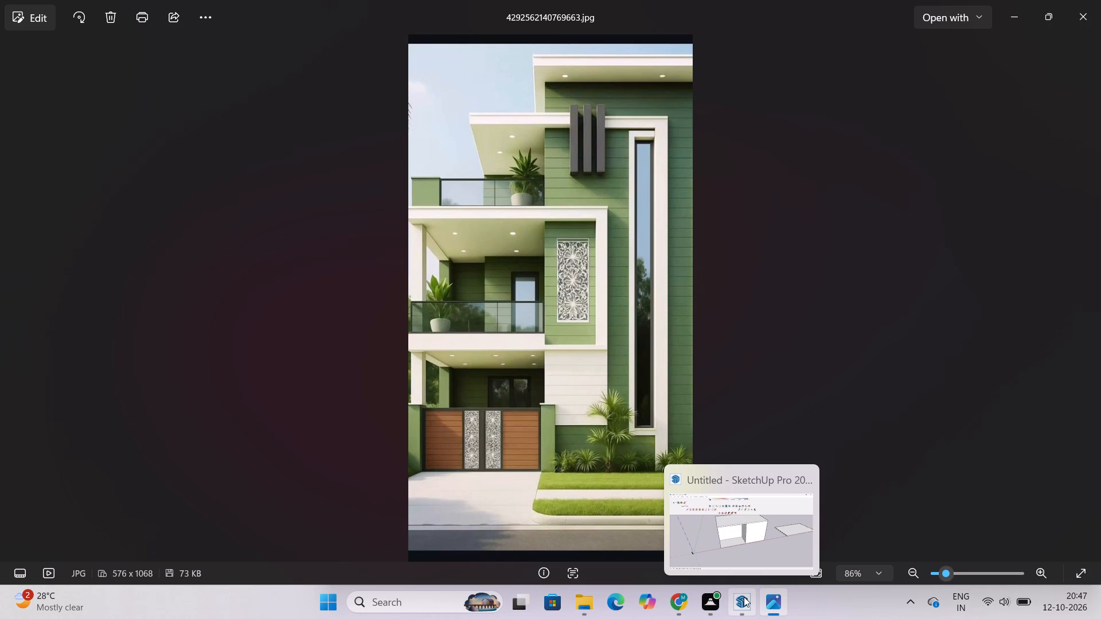
pyautogui.click(744, 597)
pyautogui.scroll(-2, 631, 479)
pyautogui.moveTo(600, 454); pyautogui.dragTo(599, 496)
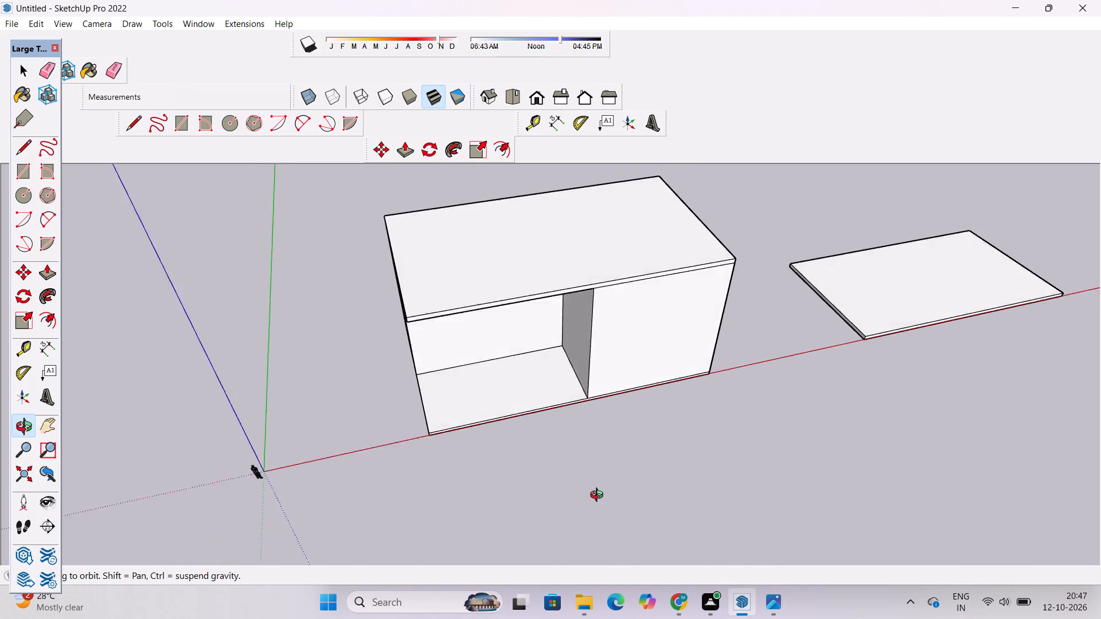
# Push/Pull the base slab's long front face 14' outward.
pyautogui.moveTo(599, 496); pyautogui.dragTo(605, 536)
pyautogui.scroll(4, 513, 444)
pyautogui.moveTo(518, 444); pyautogui.dragTo(685, 406)
pyautogui.keyDown('shift'); pyautogui.moveTo(673, 441); pyautogui.dragTo(672, 420); pyautogui.keyUp('shift')
pyautogui.moveTo(661, 441); pyautogui.dragTo(635, 398)
pyautogui.keyDown('shift'); pyautogui.moveTo(635, 396); pyautogui.dragTo(637, 407); pyautogui.keyUp('shift')
pyautogui.moveTo(637, 420); pyautogui.dragTo(564, 409)
pyautogui.keyDown('shift'); pyautogui.click(589, 411); pyautogui.keyUp('shift')
pyautogui.press('p')
pyautogui.scroll(-5, 534, 296)
pyautogui.scroll(14, 558, 369)
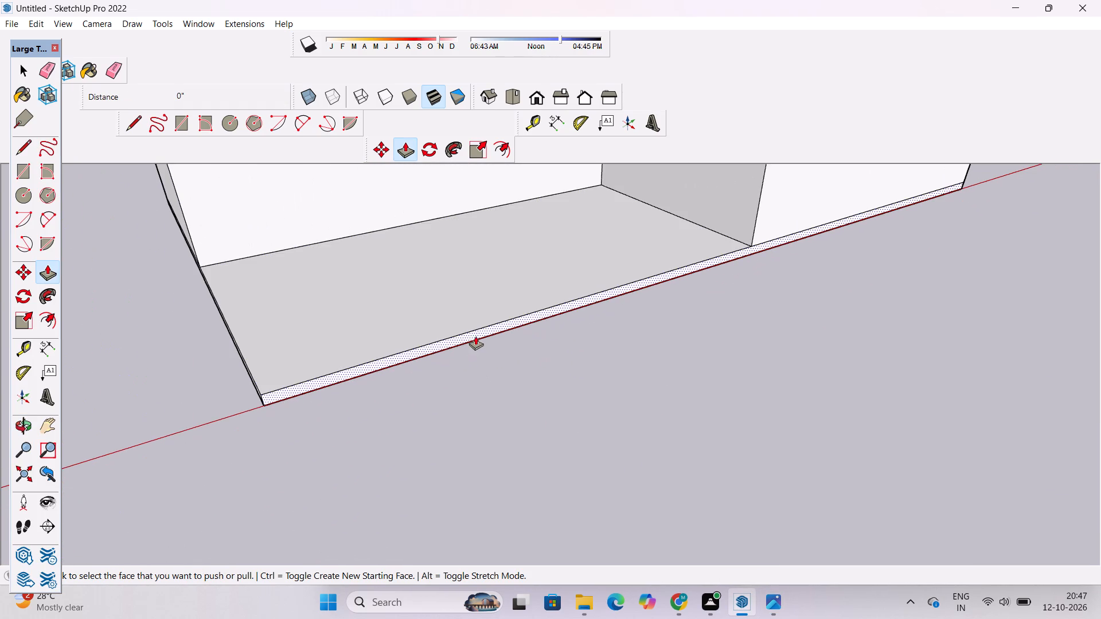
pyautogui.click(474, 335)
pyautogui.scroll(-5, 474, 335)
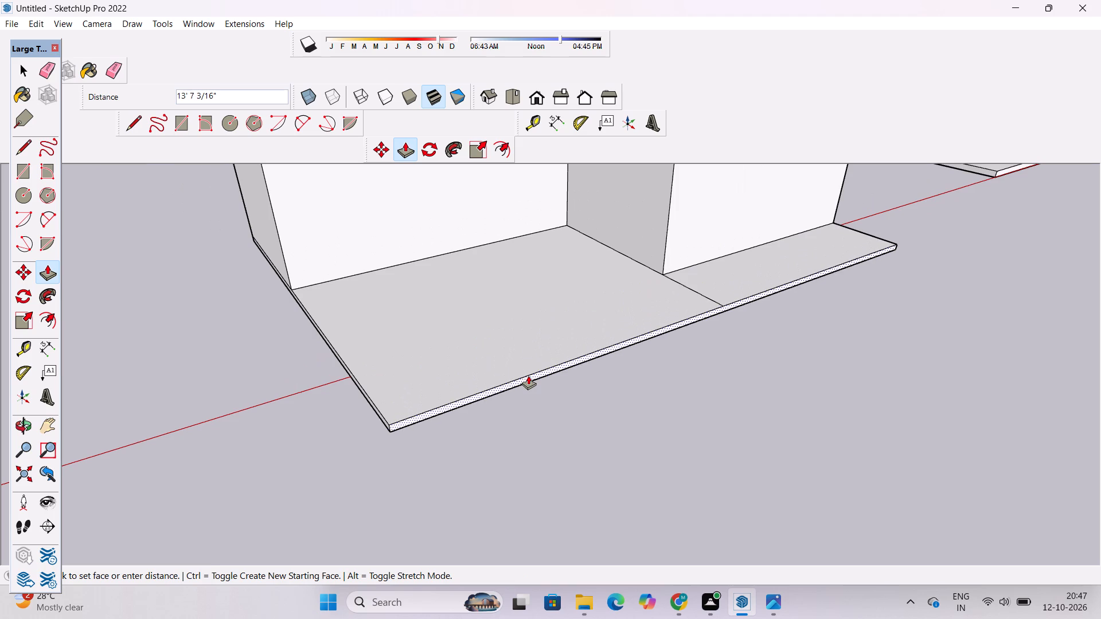
pyautogui.write("14'")
pyautogui.press('Return')
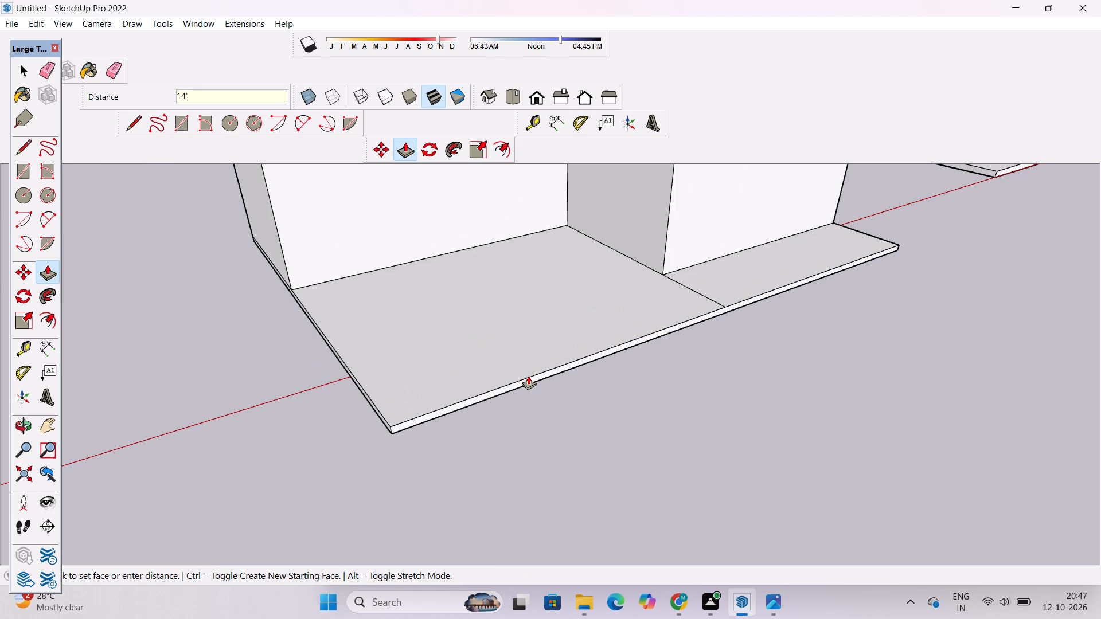
# Push/Pull the front wall of the solid block beside the recess outward, flush with the base slab's front edge.
pyautogui.scroll(-1, 502, 387)
pyautogui.press('o')
pyautogui.scroll(-5, 521, 391)
pyautogui.keyDown('shift'); pyautogui.moveTo(607, 395); pyautogui.dragTo(549, 466); pyautogui.keyUp('shift')
pyautogui.scroll(-4, 619, 412)
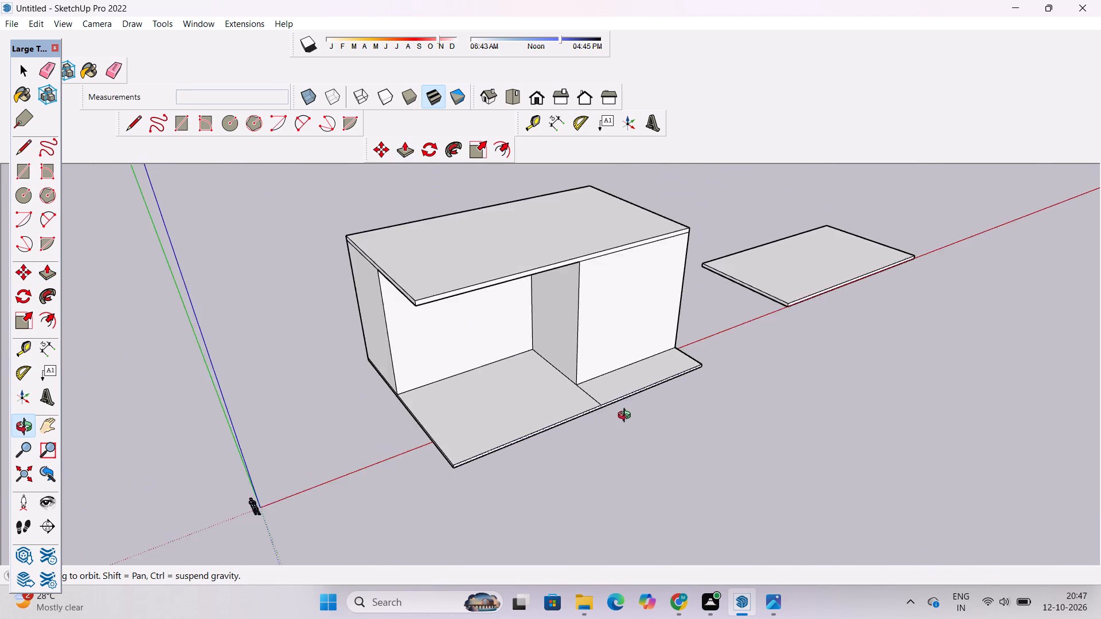
pyautogui.moveTo(767, 422); pyautogui.dragTo(532, 436)
pyautogui.scroll(5, 697, 363)
pyautogui.moveTo(771, 410); pyautogui.dragTo(684, 404)
pyautogui.keyDown('shift'); pyautogui.moveTo(632, 432); pyautogui.dragTo(631, 417); pyautogui.keyUp('shift')
pyautogui.click(629, 424)
pyautogui.press('p')
pyautogui.scroll(-4, 602, 367)
pyautogui.click(592, 400)
pyautogui.click(565, 457)
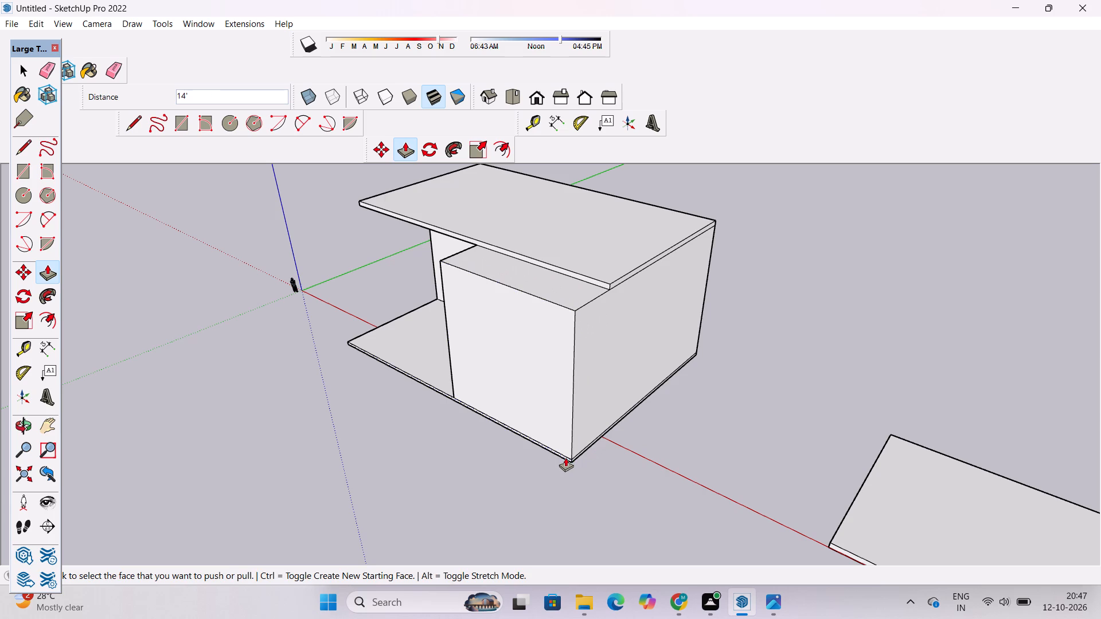
# Push/Pull the roof slab's long front face outward, flush with the block's front wall.
pyautogui.scroll(4, 598, 287)
pyautogui.click(609, 282)
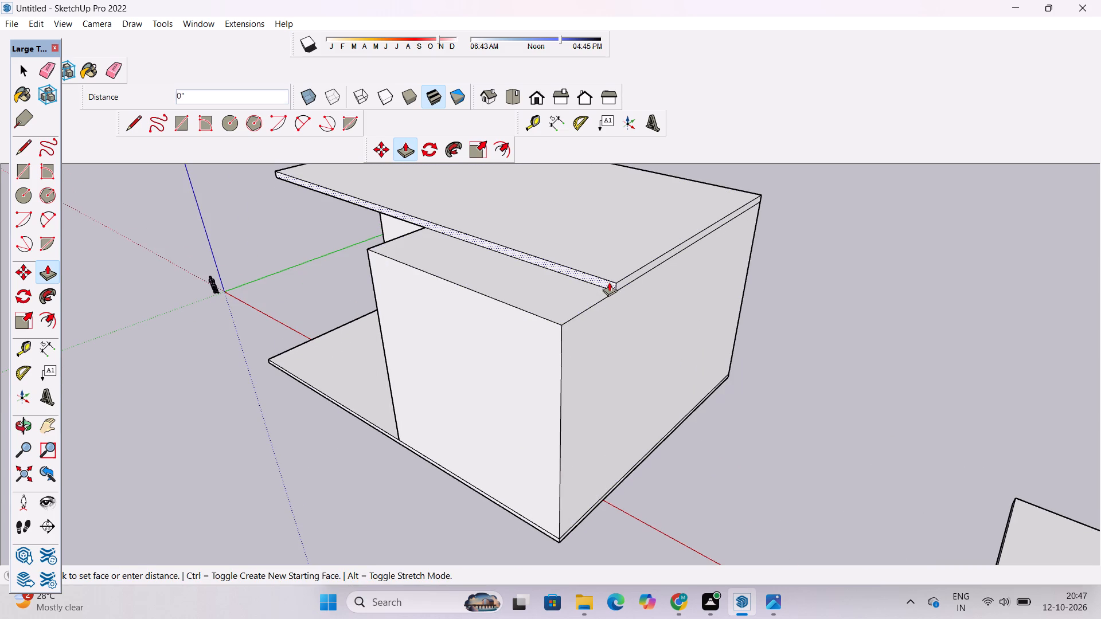
pyautogui.click(559, 328)
# Place a guide on the recess floor 8' in from its open side edge.
pyautogui.press('o')
pyautogui.scroll(-7, 583, 296)
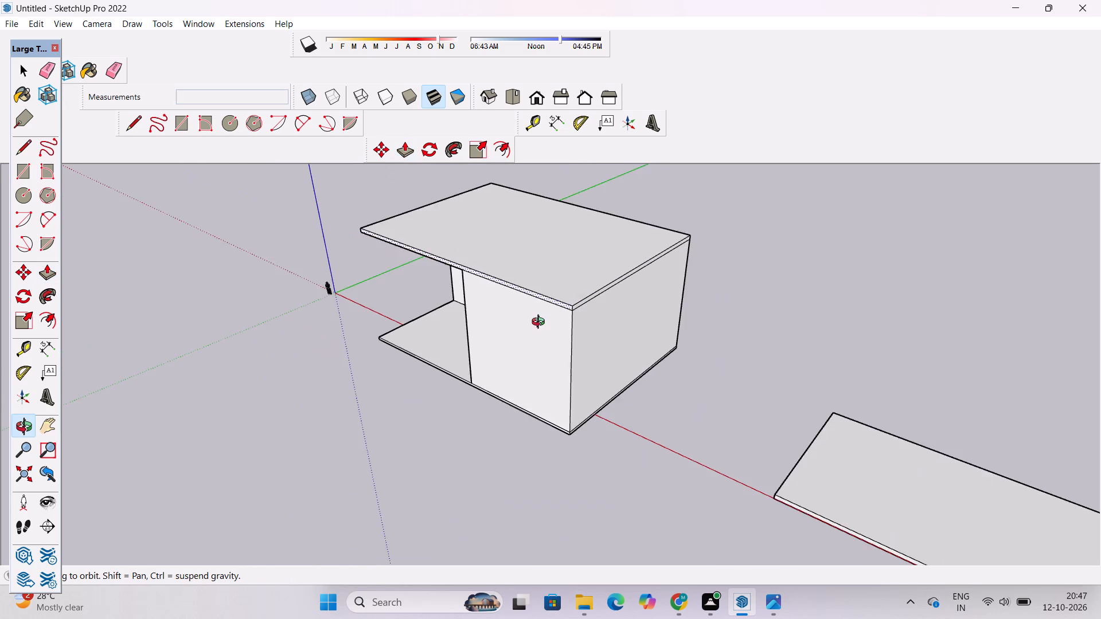
pyautogui.moveTo(541, 324); pyautogui.dragTo(698, 362)
pyautogui.keyDown('shift'); pyautogui.moveTo(590, 378); pyautogui.dragTo(675, 345); pyautogui.keyUp('shift')
pyautogui.moveTo(554, 367); pyautogui.dragTo(554, 430)
pyautogui.scroll(6, 486, 392)
pyautogui.keyDown('shift'); pyautogui.moveTo(486, 391); pyautogui.dragTo(526, 412); pyautogui.keyUp('shift')
pyautogui.moveTo(526, 412); pyautogui.dragTo(588, 363)
pyautogui.scroll(-4, 589, 360)
pyautogui.moveTo(573, 385); pyautogui.dragTo(516, 421)
pyautogui.scroll(3, 510, 404)
pyautogui.keyDown('shift'); pyautogui.moveTo(517, 393); pyautogui.dragTo(505, 393); pyautogui.keyUp('shift')
pyautogui.keyDown('shift'); pyautogui.moveTo(505, 393); pyautogui.dragTo(489, 394); pyautogui.keyUp('shift')
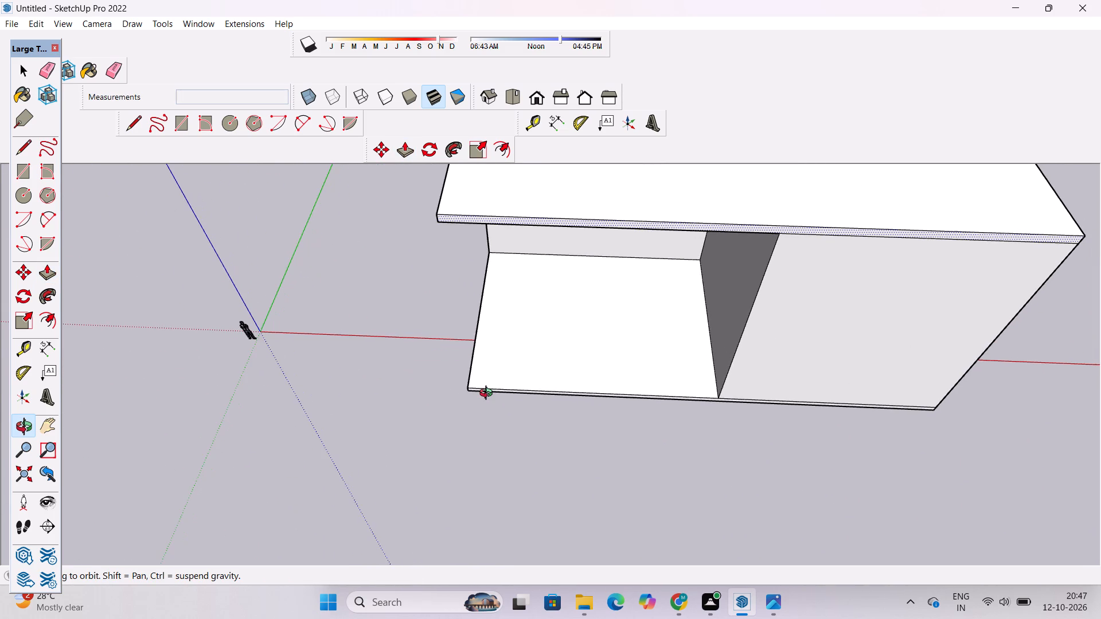
pyautogui.press('t')
pyautogui.scroll(1, 473, 370)
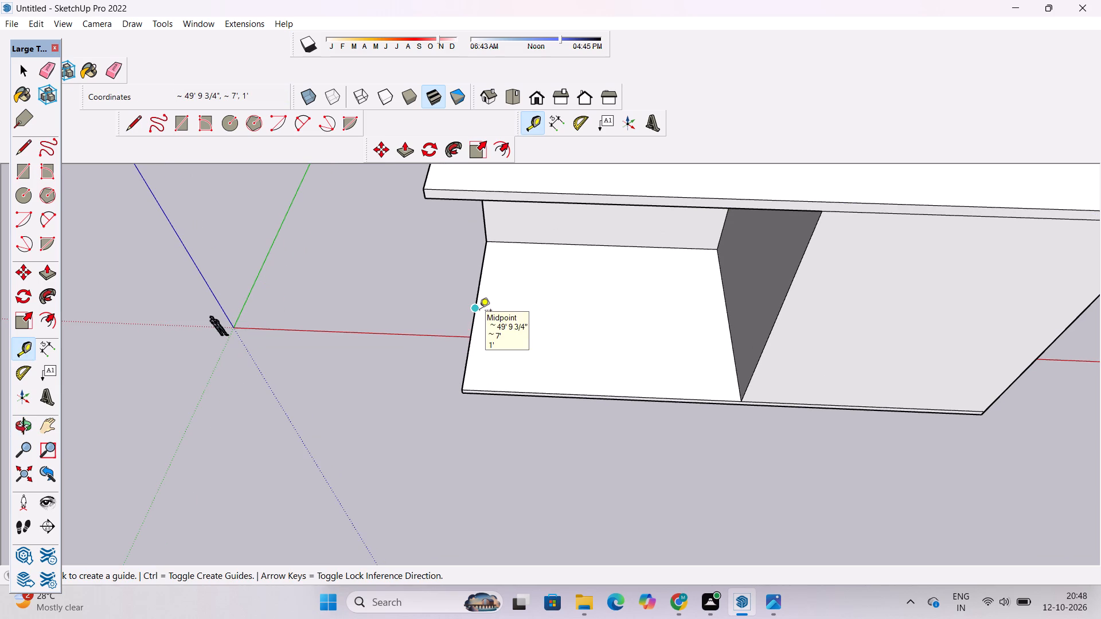
pyautogui.click(477, 308)
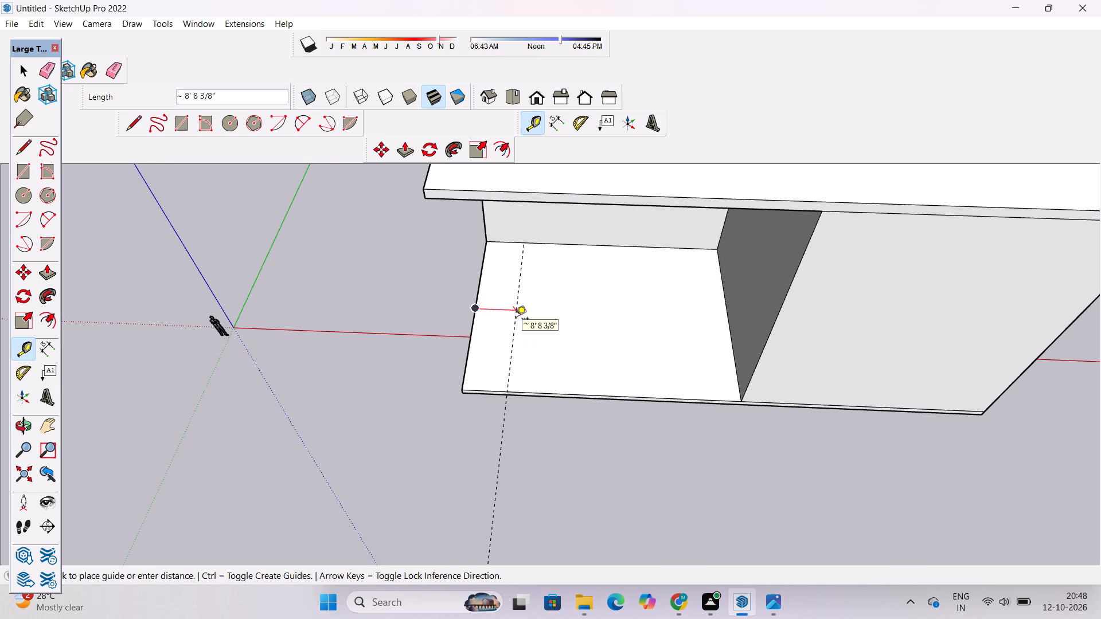
pyautogui.write("8'")
pyautogui.press('Return')
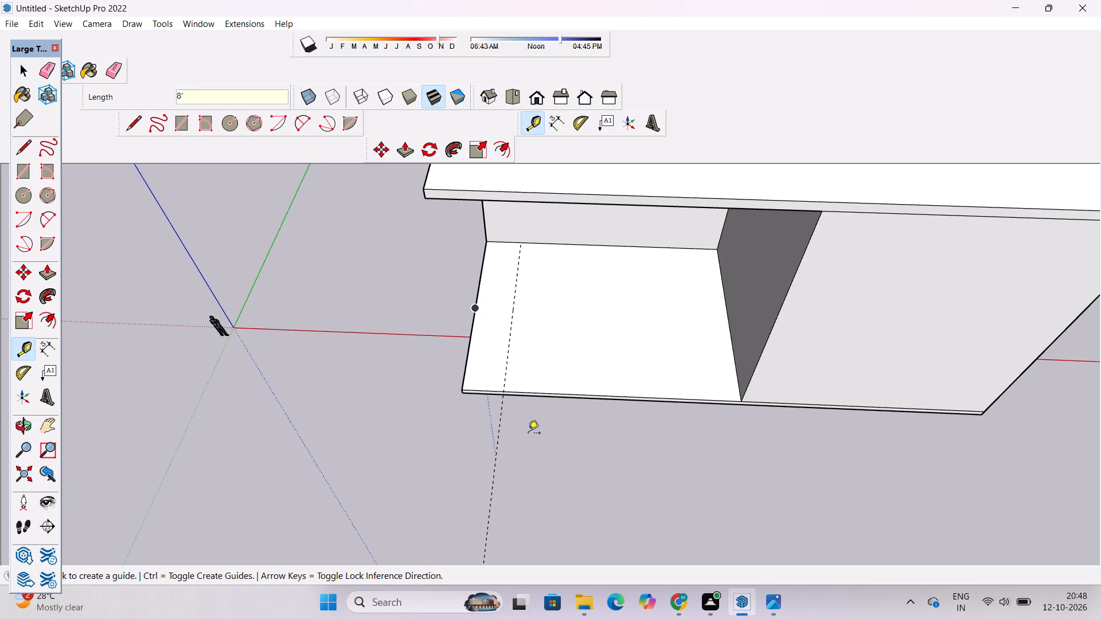
# Place a second guide on the recess floor 8' in from its front edge.
pyautogui.scroll(6, 528, 347)
pyautogui.scroll(3, 525, 403)
pyautogui.click(510, 452)
pyautogui.scroll(-2, 500, 437)
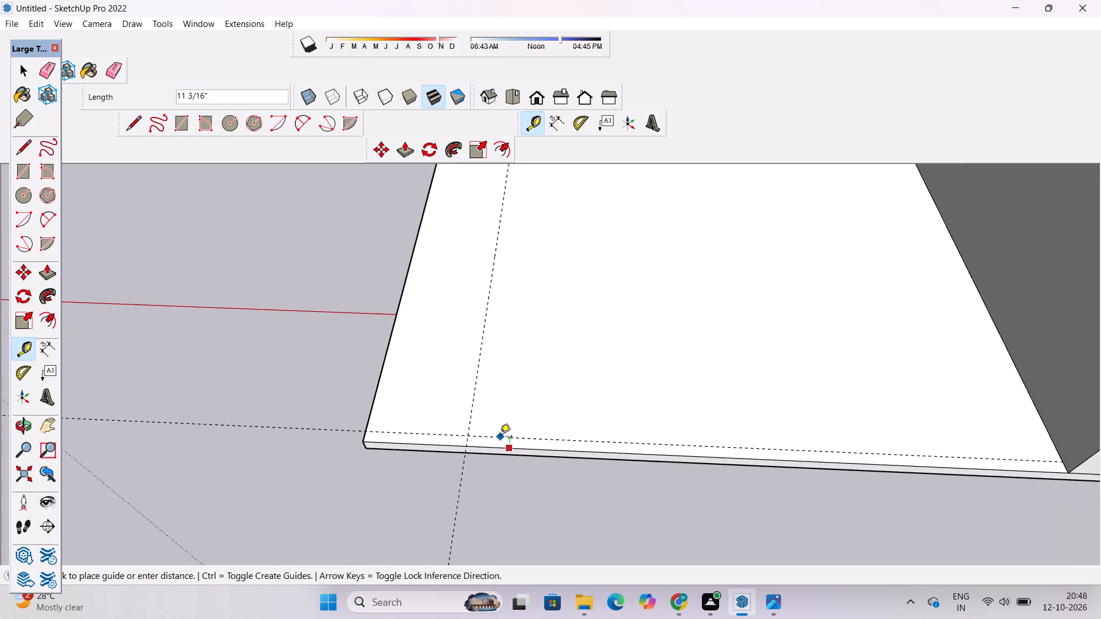
pyautogui.scroll(-3, 500, 437)
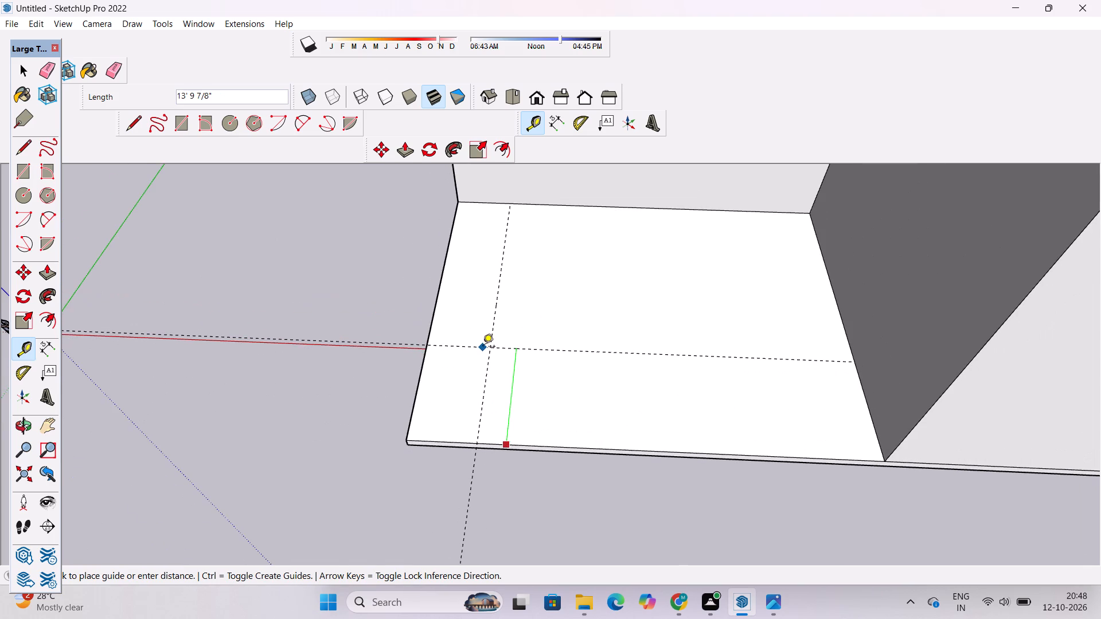
pyautogui.write("8'")
pyautogui.press('Return')
pyautogui.scroll(-5, 475, 337)
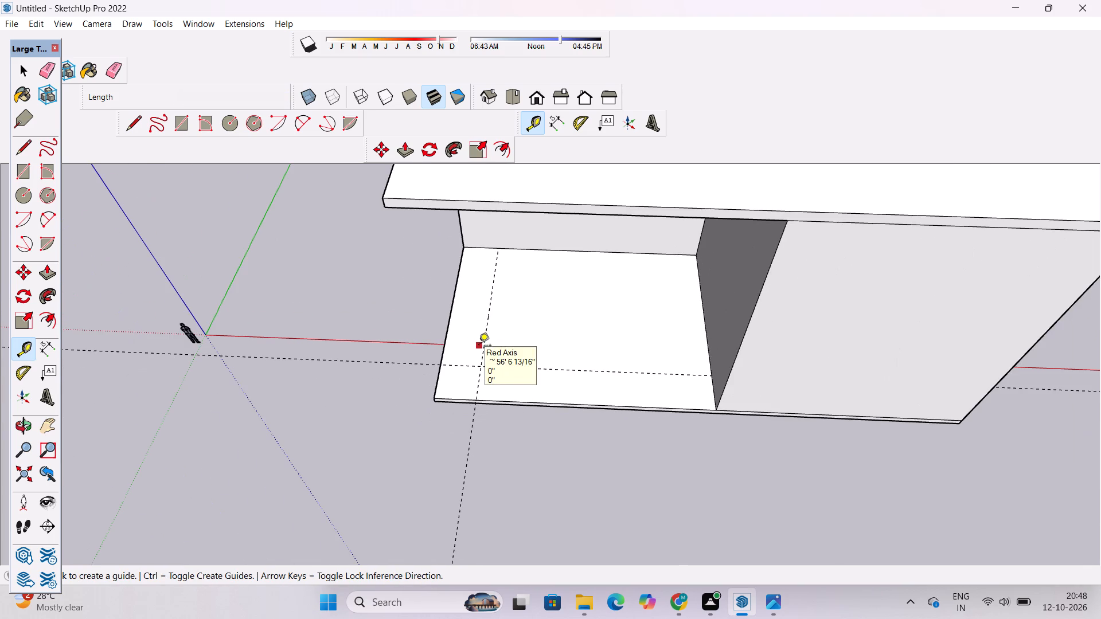
# Draw an 8' by 8' rectangle from the guide intersection to the recess floor's outer front corner.
pyautogui.press('r')
pyautogui.scroll(8, 476, 377)
pyautogui.click(493, 355)
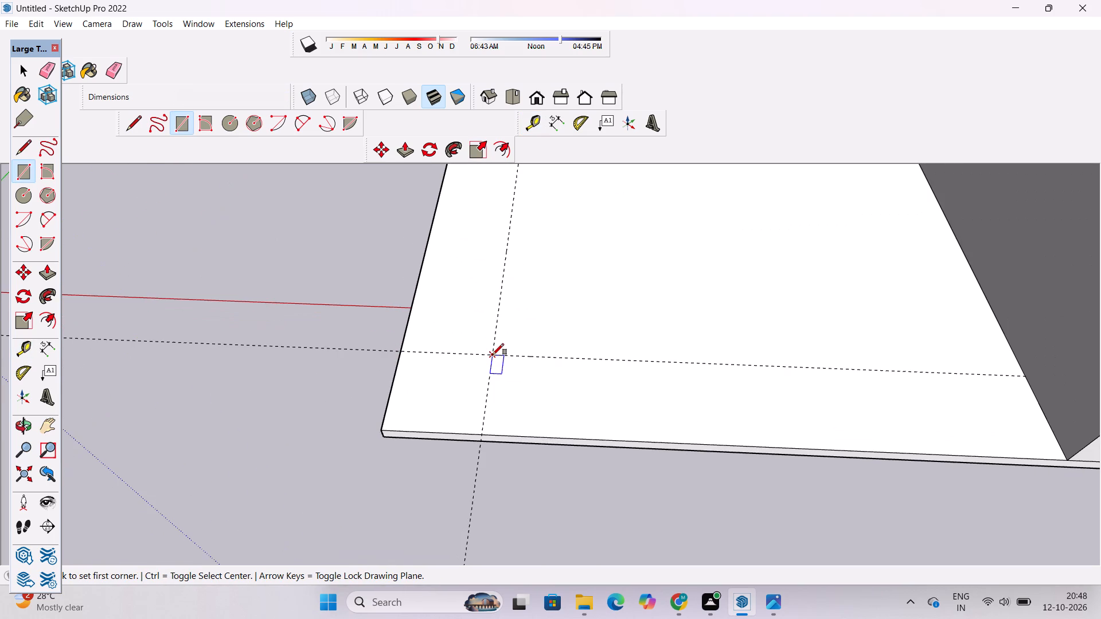
pyautogui.click(382, 424)
# Erase both guides on the recess floor.
pyautogui.press('space')
pyautogui.write('e')
pyautogui.moveTo(549, 323); pyautogui.dragTo(558, 361)
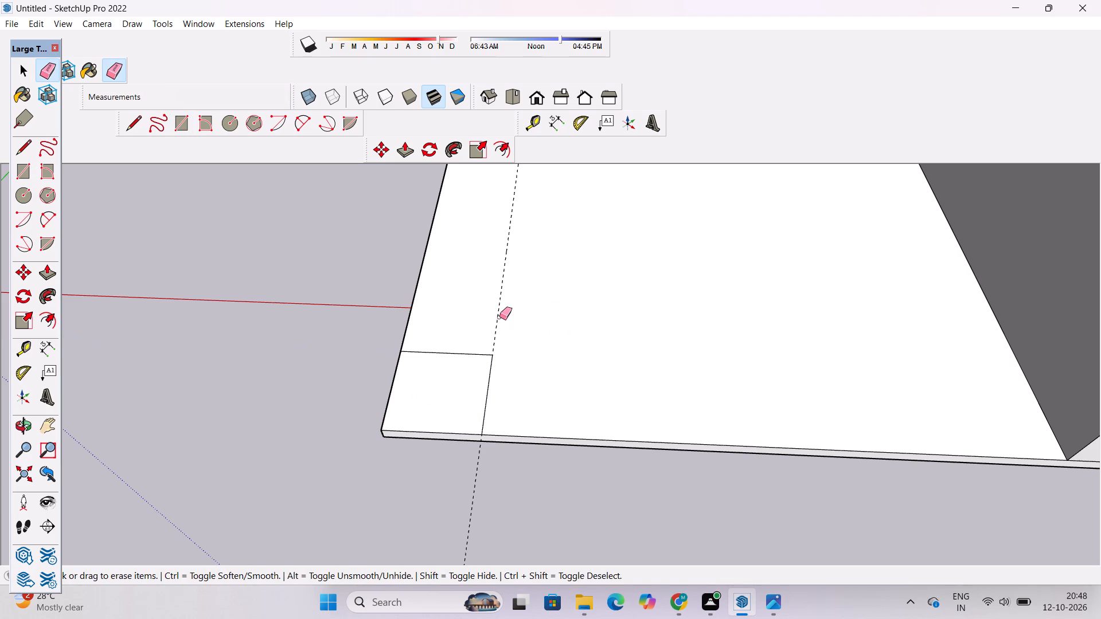
pyautogui.moveTo(499, 315); pyautogui.dragTo(498, 322)
# Check the house mass against the green elevation reference image in Photos and return to SketchUp.
pyautogui.press('o')
pyautogui.scroll(-6, 499, 330)
pyautogui.moveTo(545, 415); pyautogui.dragTo(561, 354)
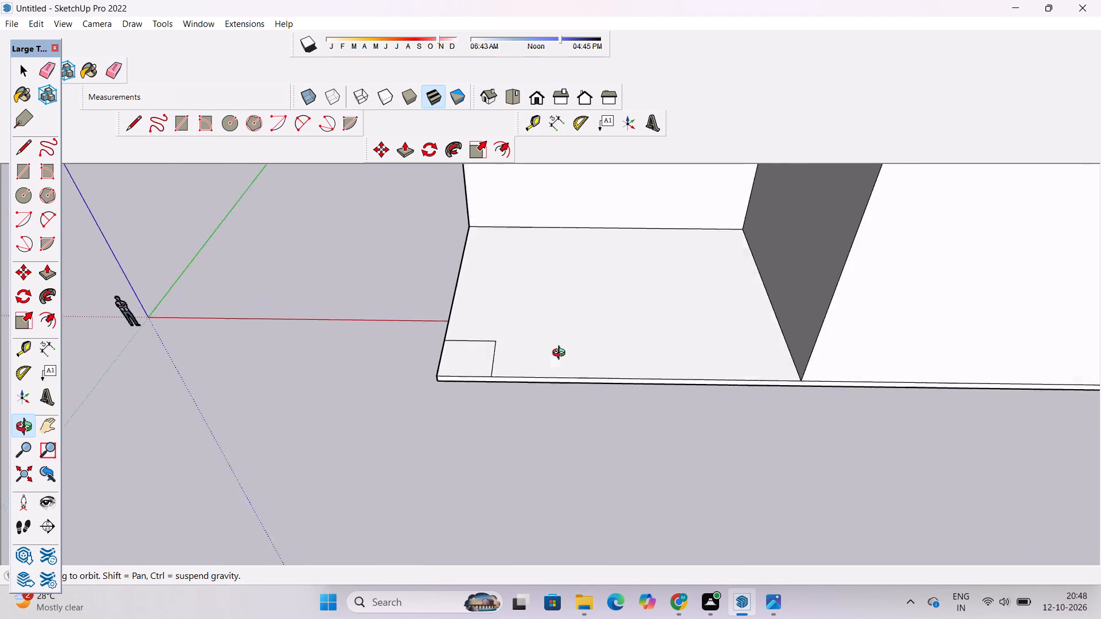
pyautogui.moveTo(561, 354); pyautogui.dragTo(558, 359)
pyautogui.scroll(-4, 564, 350)
pyautogui.keyDown('shift'); pyautogui.moveTo(673, 343); pyautogui.dragTo(591, 350); pyautogui.keyUp('shift')
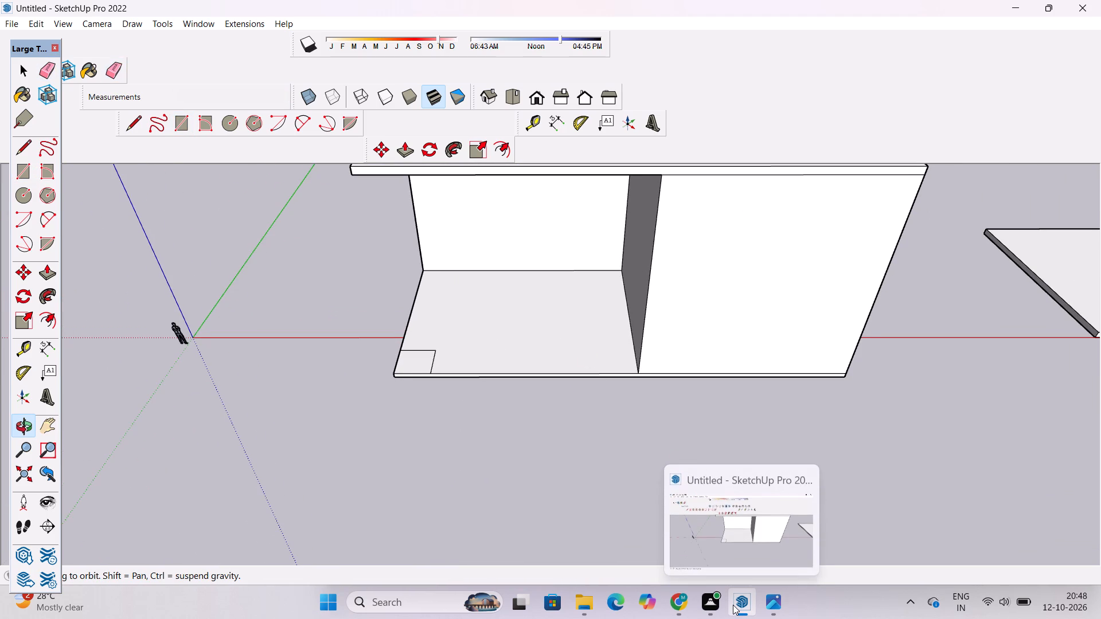
pyautogui.click(732, 606)
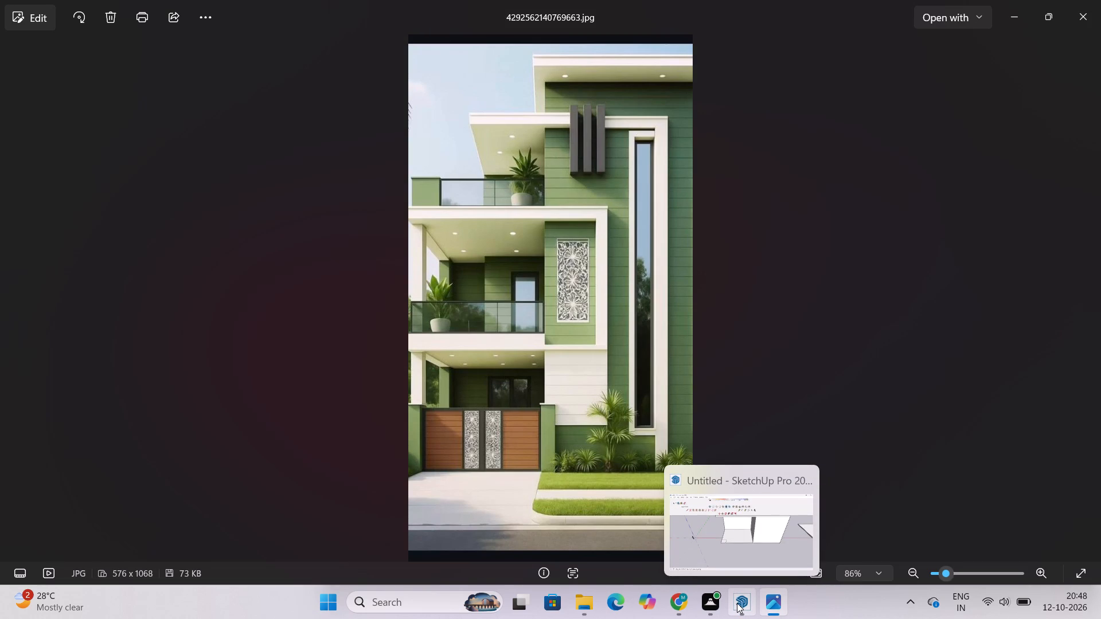
pyautogui.click(737, 603)
# Push/Pull the 8' corner square up to the roof slab's underside to form a corner column.
pyautogui.scroll(-5, 619, 471)
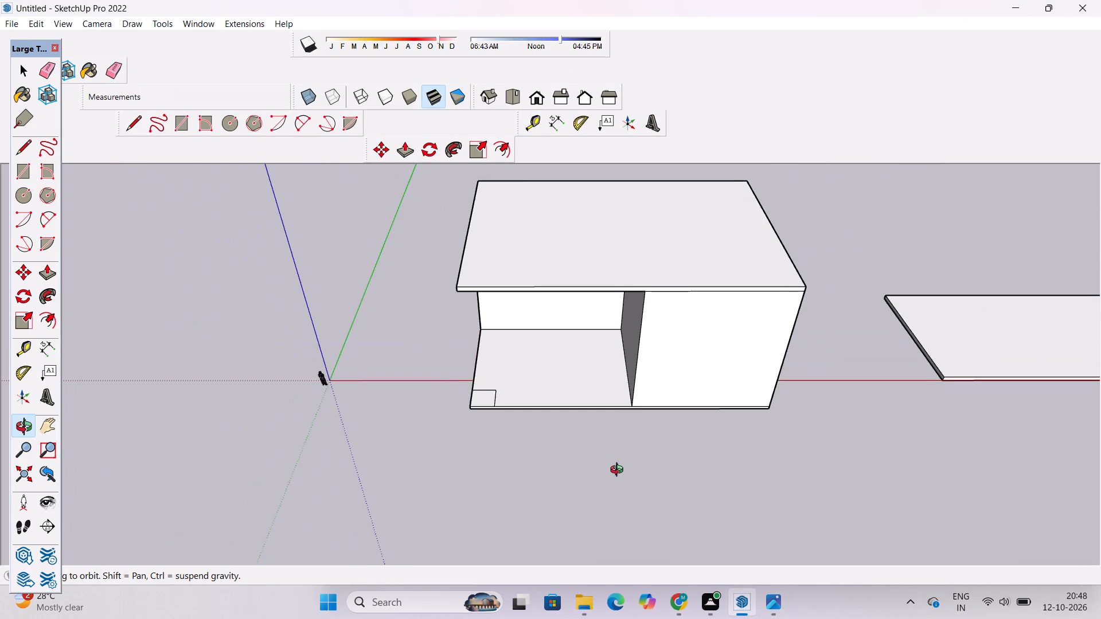
pyautogui.keyDown('shift'); pyautogui.moveTo(619, 472); pyautogui.dragTo(630, 501); pyautogui.keyUp('shift')
pyautogui.moveTo(631, 512); pyautogui.dragTo(637, 458)
pyautogui.keyDown('shift'); pyautogui.moveTo(633, 452); pyautogui.dragTo(626, 450); pyautogui.keyUp('shift')
pyautogui.press('p')
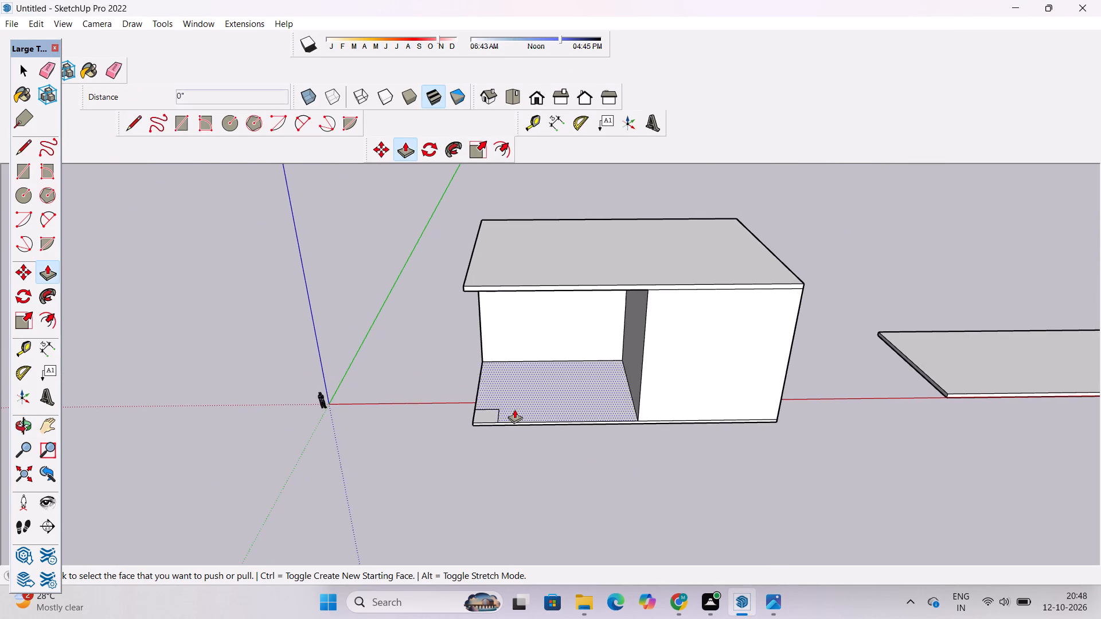
pyautogui.scroll(8, 514, 409)
pyautogui.click(458, 426)
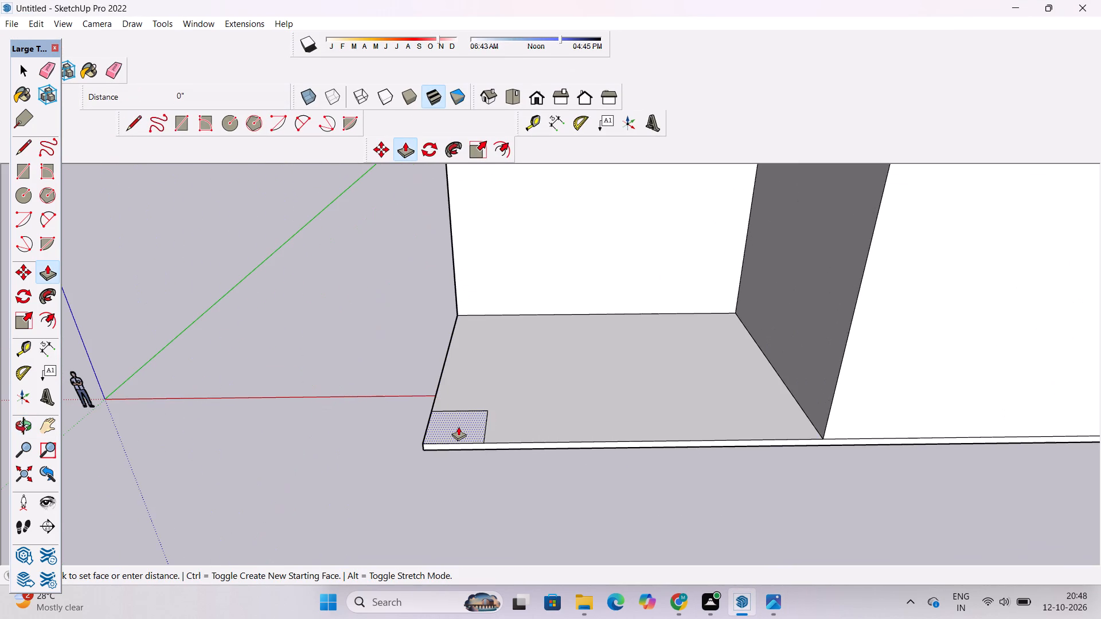
pyautogui.scroll(-4, 456, 426)
pyautogui.scroll(4, 487, 234)
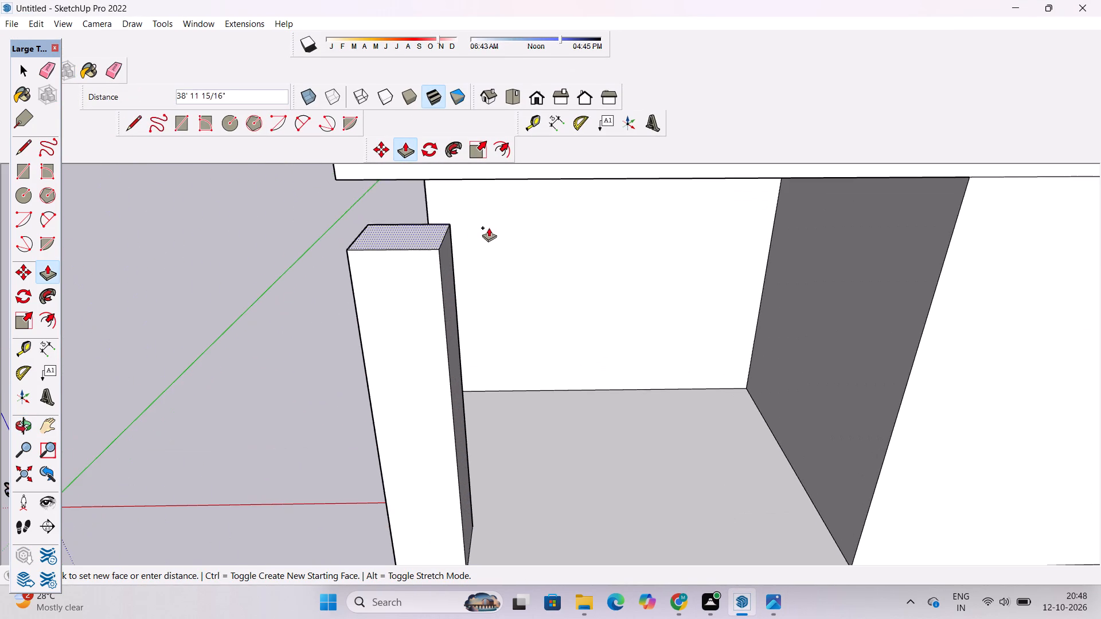
pyautogui.click(578, 179)
# Examine the house mass, its corner column, open recess and base slab from several angles.
pyautogui.press('o')
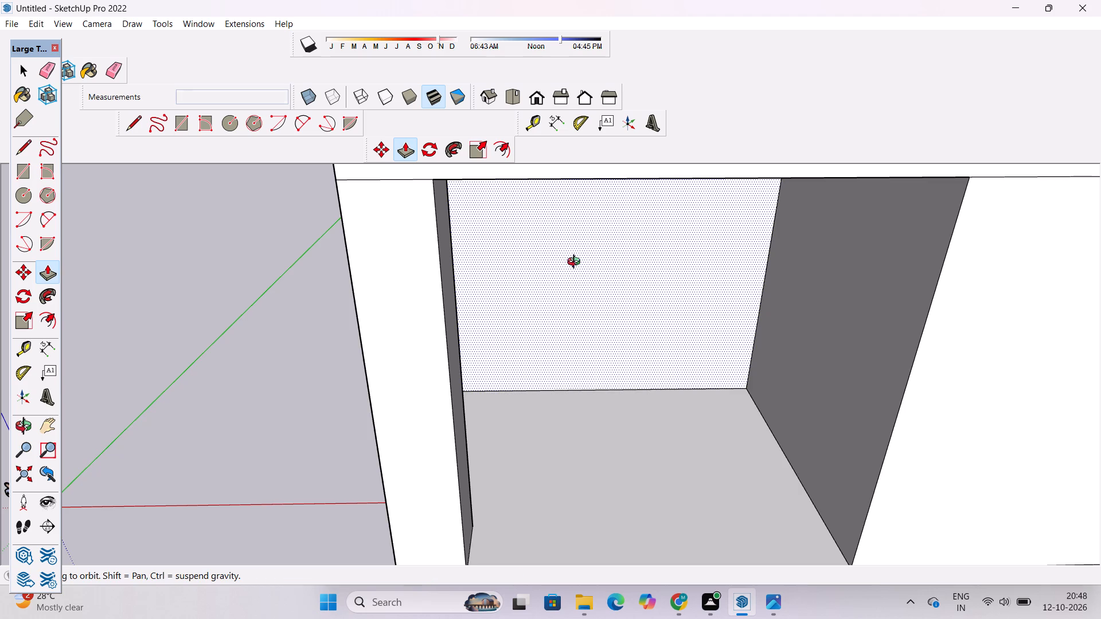
pyautogui.scroll(-12, 572, 265)
pyautogui.keyDown('shift'); pyautogui.moveTo(574, 264); pyautogui.dragTo(533, 289); pyautogui.keyUp('shift')
pyautogui.press('space')
pyautogui.click(559, 404)
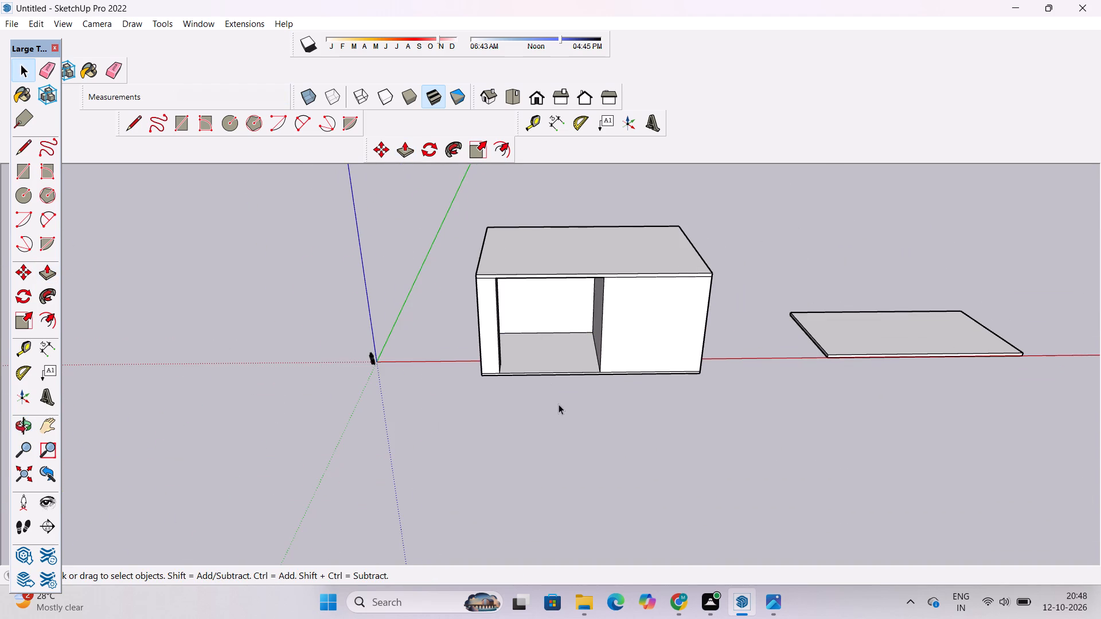
pyautogui.press('o')
pyautogui.moveTo(400, 356); pyautogui.dragTo(761, 373)
pyautogui.moveTo(747, 377); pyautogui.dragTo(550, 391)
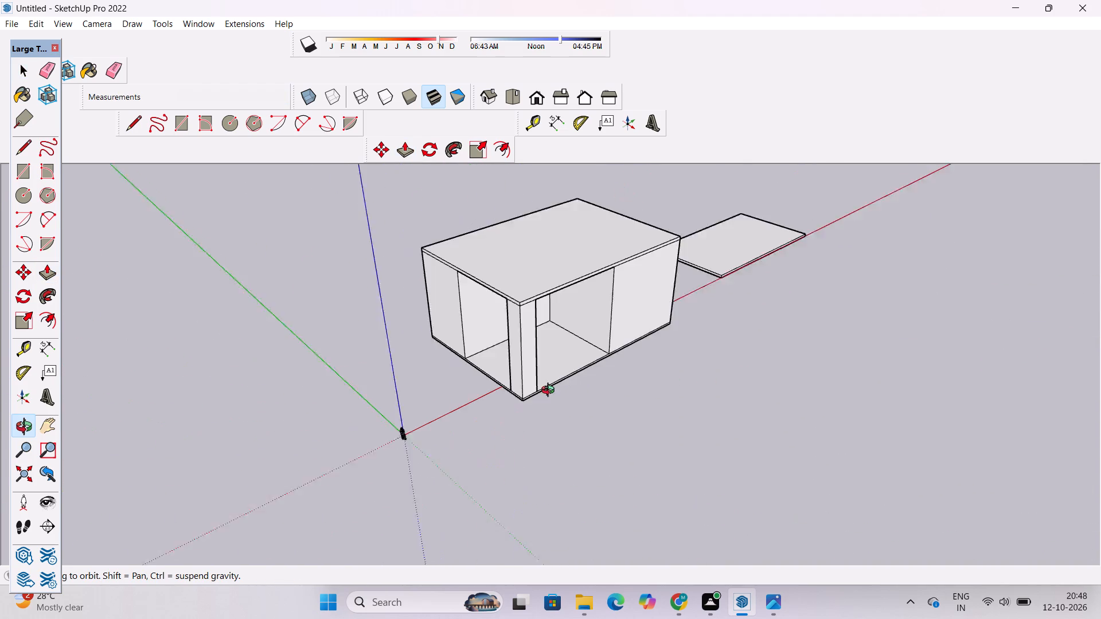
pyautogui.moveTo(550, 391); pyautogui.dragTo(538, 391)
pyautogui.scroll(4, 493, 328)
pyautogui.moveTo(635, 401); pyautogui.dragTo(476, 296)
pyautogui.keyDown('shift'); pyautogui.moveTo(546, 249); pyautogui.dragTo(551, 299); pyautogui.keyUp('shift')
pyautogui.moveTo(573, 327); pyautogui.dragTo(751, 473)
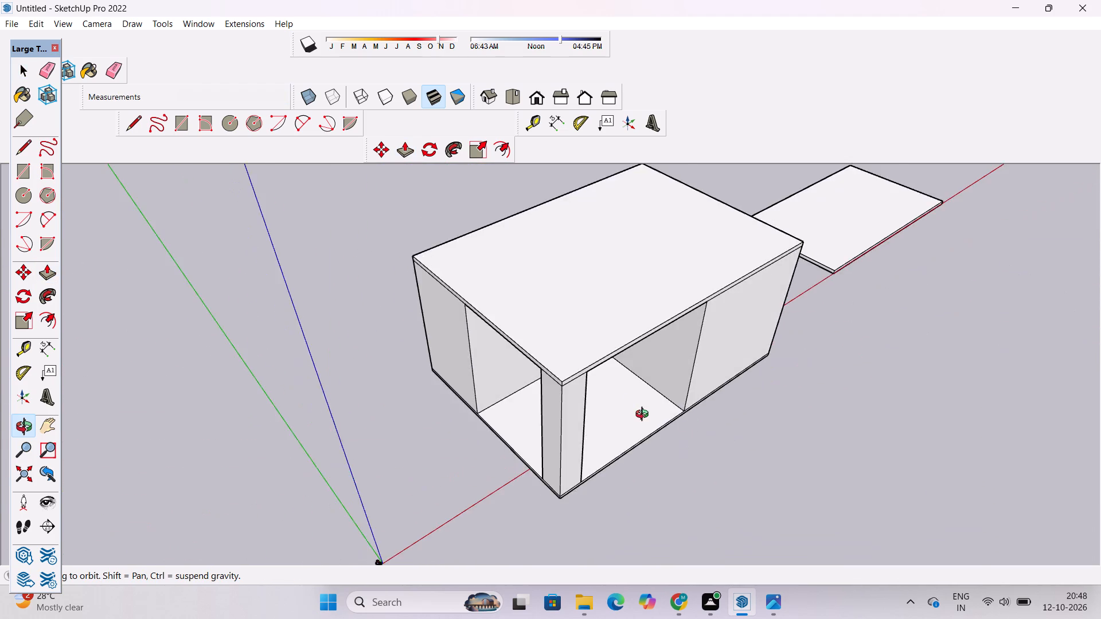
pyautogui.scroll(4, 636, 402)
pyautogui.moveTo(755, 421); pyautogui.dragTo(533, 366)
pyautogui.scroll(-5, 524, 355)
pyautogui.keyDown('shift'); pyautogui.moveTo(920, 288); pyautogui.dragTo(829, 309); pyautogui.keyUp('shift')
pyautogui.moveTo(710, 361); pyautogui.dragTo(740, 427)
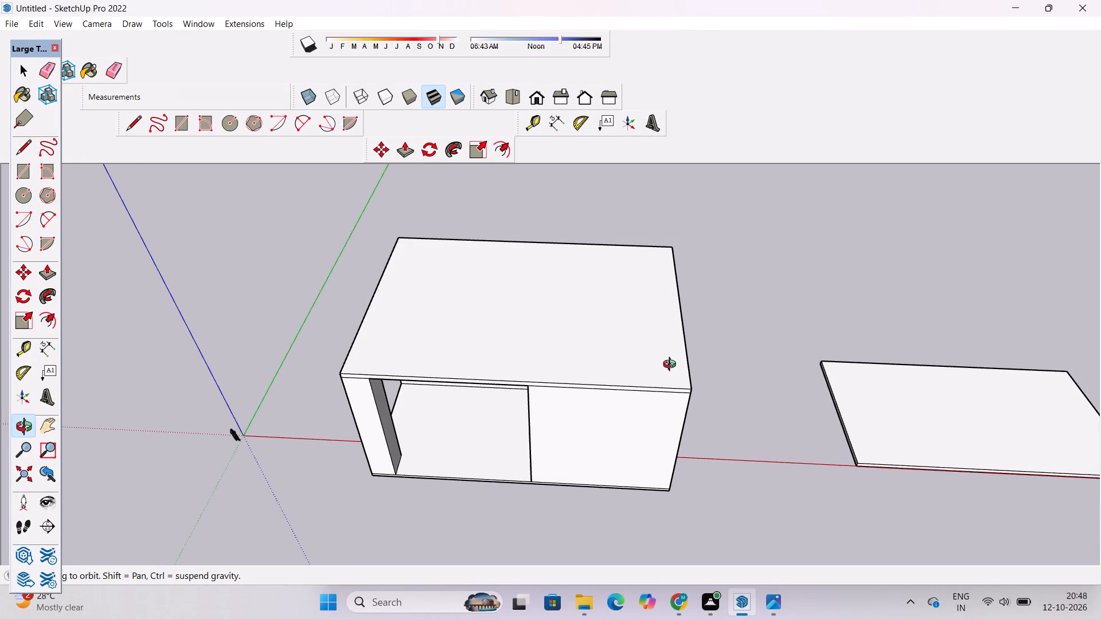
pyautogui.scroll(-3, 678, 370)
pyautogui.moveTo(590, 421); pyautogui.dragTo(889, 328)
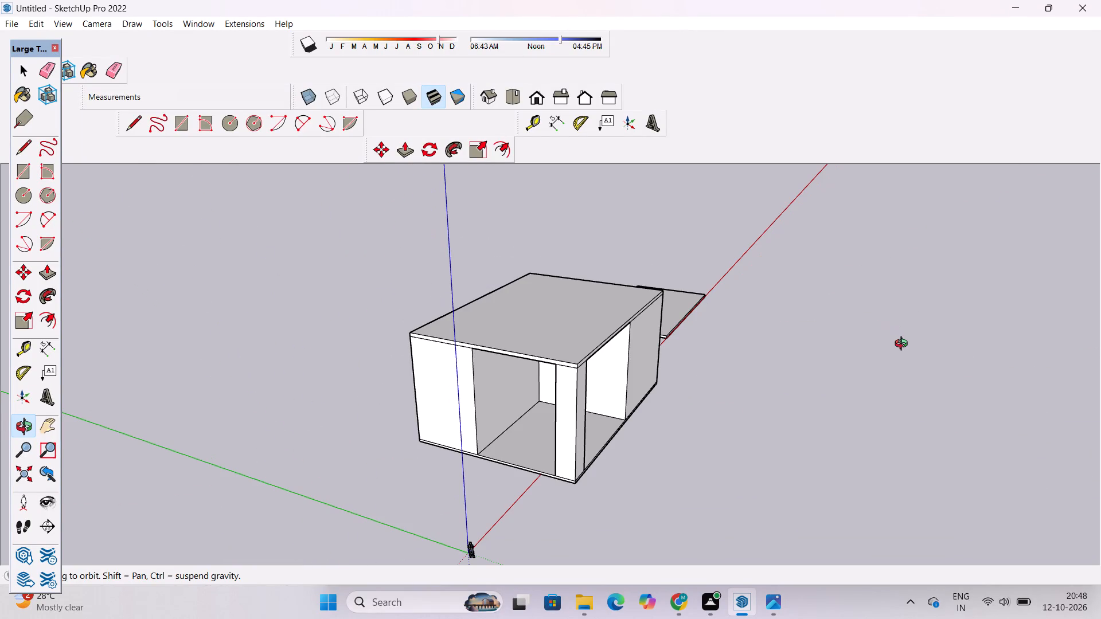
pyautogui.scroll(-2, 421, 261)
pyautogui.moveTo(574, 390); pyautogui.dragTo(534, 422)
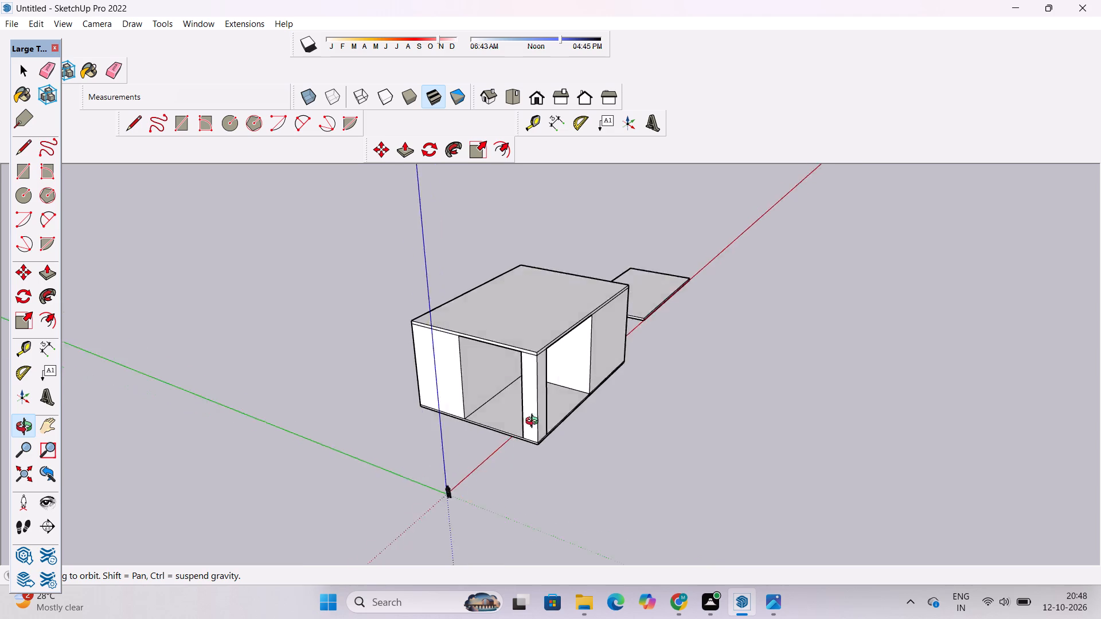
pyautogui.moveTo(534, 422); pyautogui.dragTo(501, 443)
pyautogui.scroll(3, 552, 371)
pyautogui.keyDown('shift'); pyautogui.moveTo(489, 393); pyautogui.dragTo(450, 406); pyautogui.keyUp('shift')
pyautogui.scroll(4, 455, 406)
pyautogui.moveTo(584, 450); pyautogui.dragTo(511, 401)
pyautogui.scroll(4, 502, 434)
pyautogui.moveTo(666, 509); pyautogui.dragTo(630, 481)
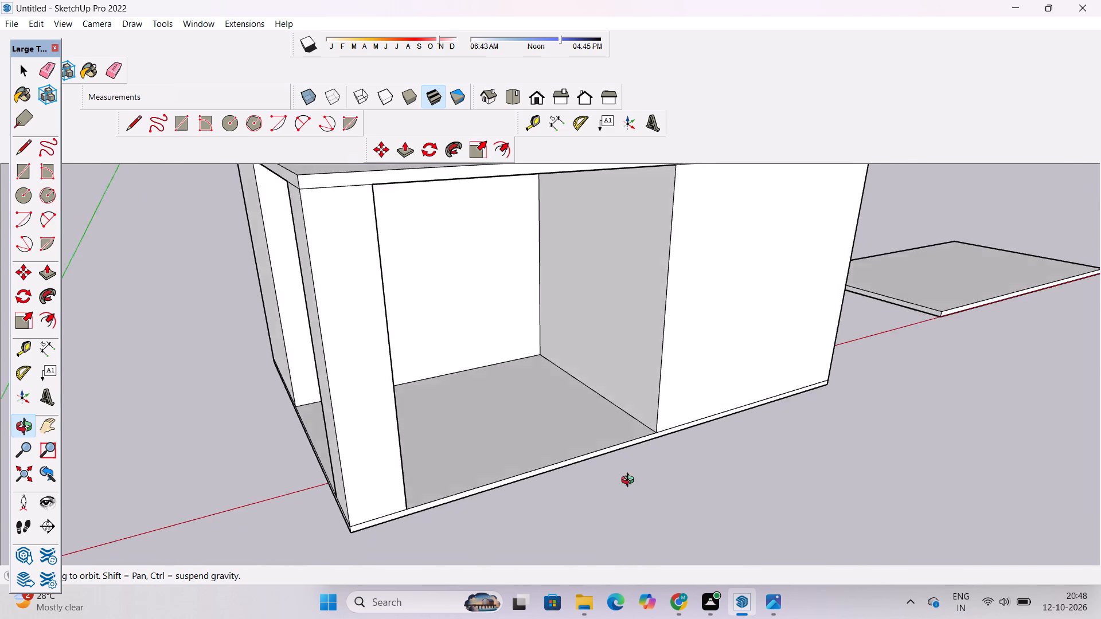
pyautogui.moveTo(630, 481); pyautogui.dragTo(603, 458)
pyautogui.moveTo(579, 432); pyautogui.dragTo(552, 394)
pyautogui.scroll(7, 629, 397)
pyautogui.moveTo(627, 399); pyautogui.dragTo(595, 414)
pyautogui.keyDown('shift'); pyautogui.moveTo(557, 421); pyautogui.dragTo(537, 423); pyautogui.keyUp('shift')
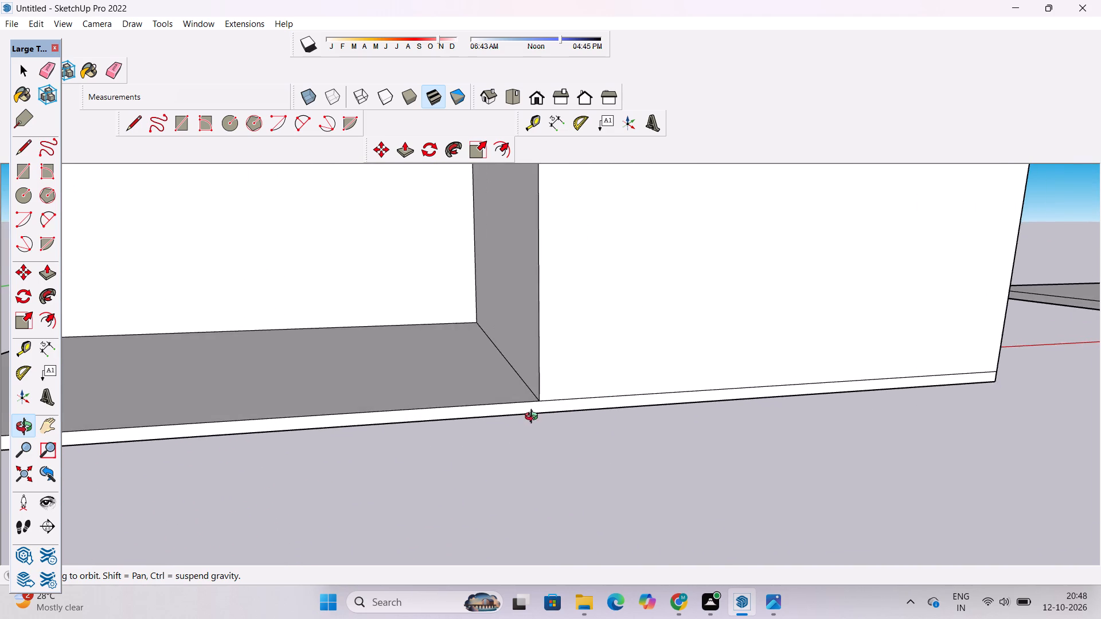
pyautogui.scroll(3, 533, 416)
pyautogui.keyDown('shift'); pyautogui.moveTo(542, 410); pyautogui.dragTo(541, 418); pyautogui.keyUp('shift')
pyautogui.scroll(-6, 544, 408)
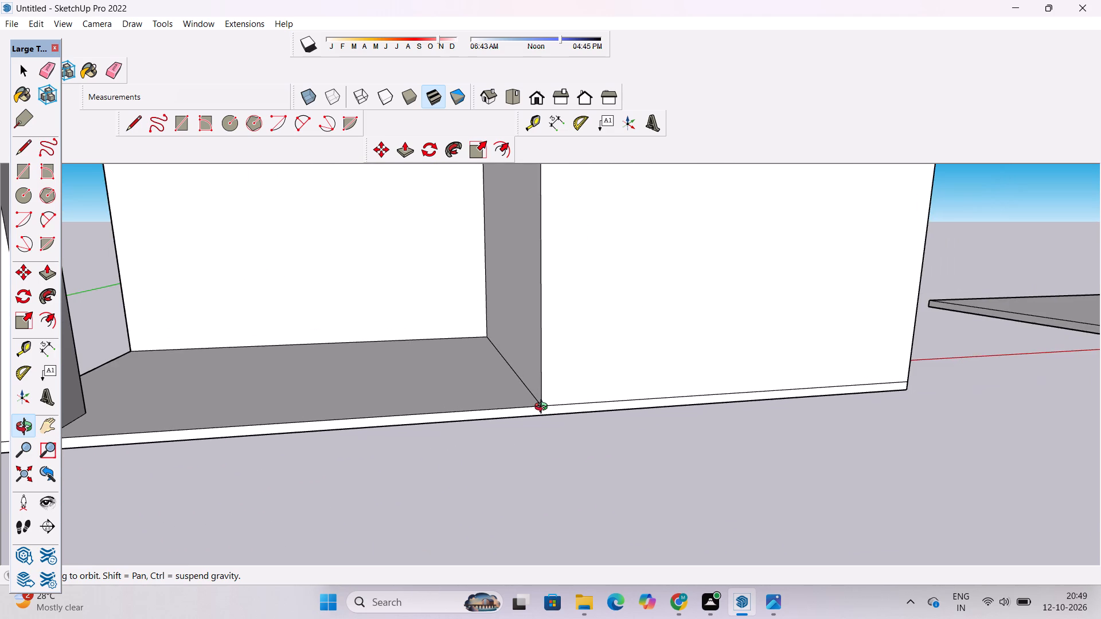
pyautogui.scroll(-5, 569, 395)
pyautogui.keyDown('shift'); pyautogui.moveTo(556, 395); pyautogui.dragTo(567, 437); pyautogui.keyUp('shift')
pyautogui.moveTo(518, 445); pyautogui.dragTo(569, 495)
pyautogui.scroll(-5, 566, 460)
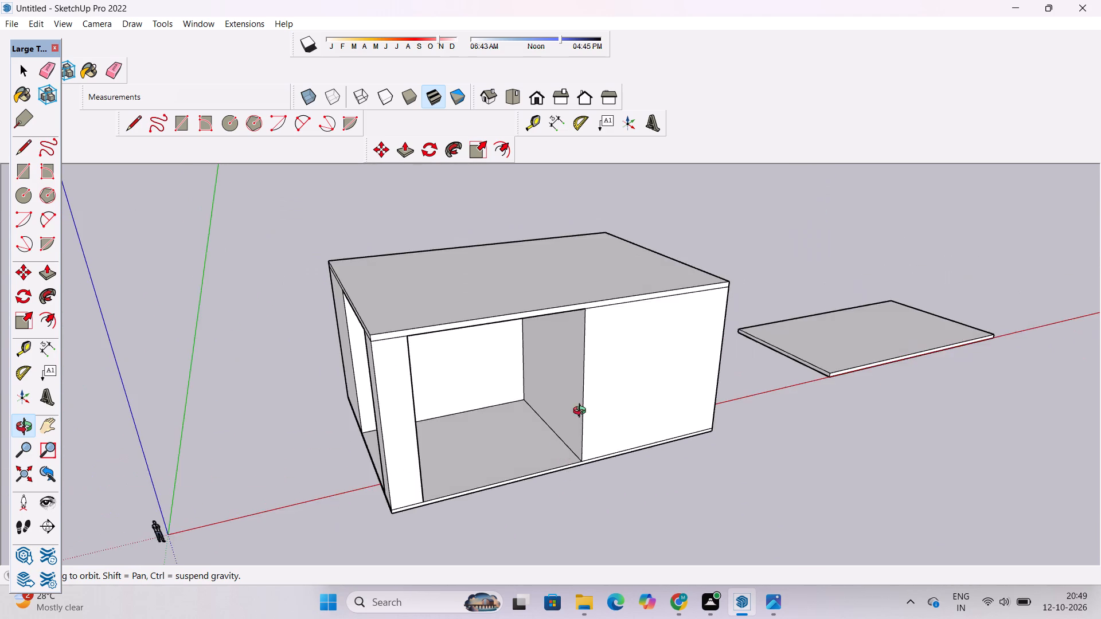
# Examine the roof slab's front edge and the top corner where the recess side wall meets it from several angles.
pyautogui.keyDown('shift'); pyautogui.moveTo(583, 412); pyautogui.dragTo(591, 446); pyautogui.keyUp('shift')
pyautogui.scroll(5, 595, 385)
pyautogui.moveTo(627, 361); pyautogui.dragTo(498, 364)
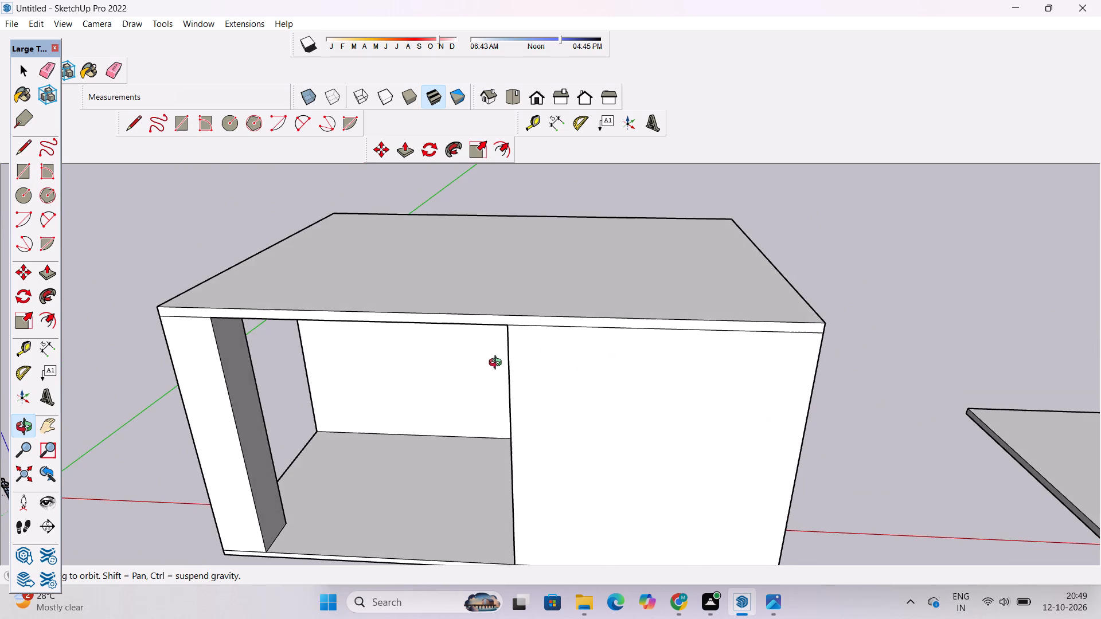
pyautogui.scroll(3, 514, 341)
pyautogui.keyDown('shift'); pyautogui.moveTo(514, 341); pyautogui.dragTo(520, 360); pyautogui.keyUp('shift')
pyautogui.moveTo(513, 375); pyautogui.dragTo(552, 309)
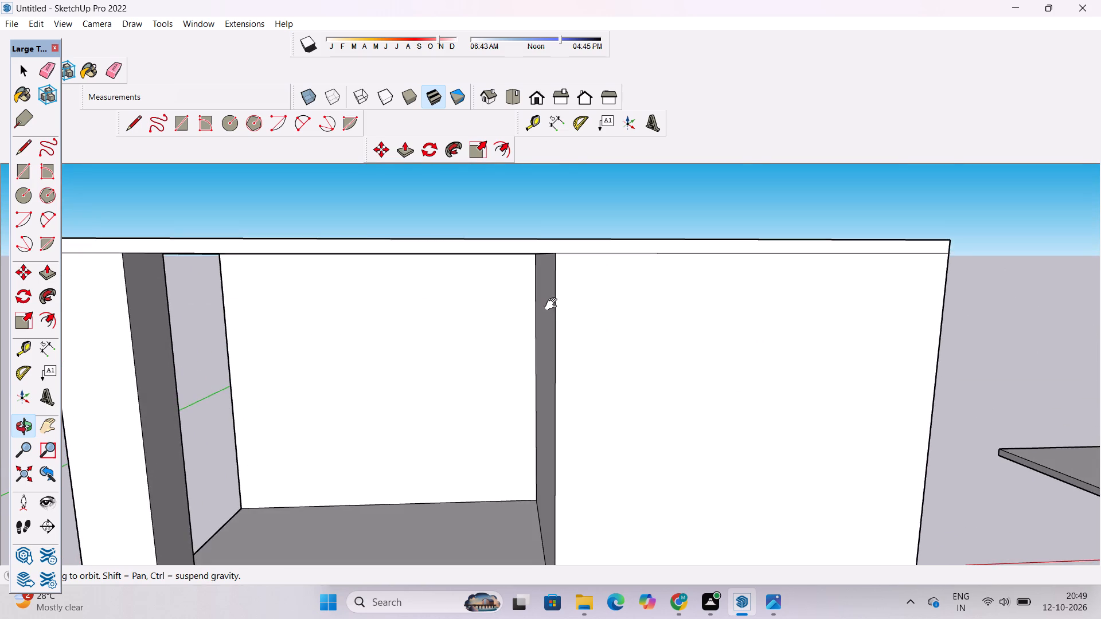
pyautogui.keyDown('shift'); pyautogui.moveTo(561, 286); pyautogui.dragTo(564, 272); pyautogui.keyUp('shift')
pyautogui.scroll(-7, 571, 258)
pyautogui.moveTo(571, 249); pyautogui.dragTo(580, 299)
pyautogui.scroll(3, 575, 279)
pyautogui.keyDown('shift'); pyautogui.moveTo(575, 275); pyautogui.dragTo(548, 316); pyautogui.keyUp('shift')
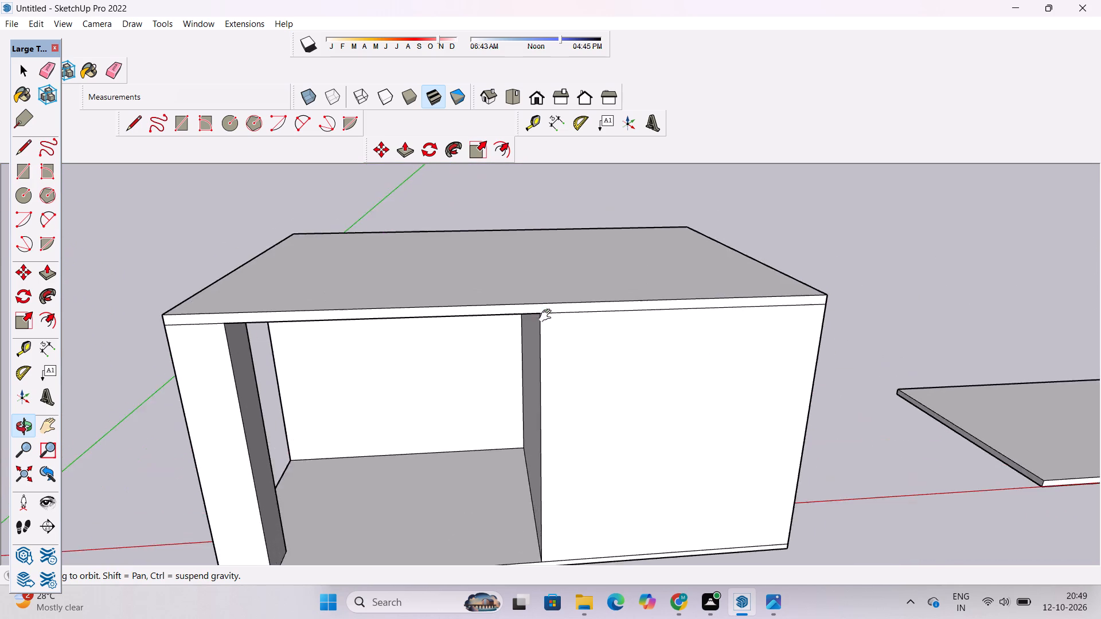
pyautogui.scroll(9, 548, 316)
pyautogui.keyDown('shift'); pyautogui.moveTo(547, 314); pyautogui.dragTo(548, 335); pyautogui.keyUp('shift')
pyautogui.scroll(-4, 548, 334)
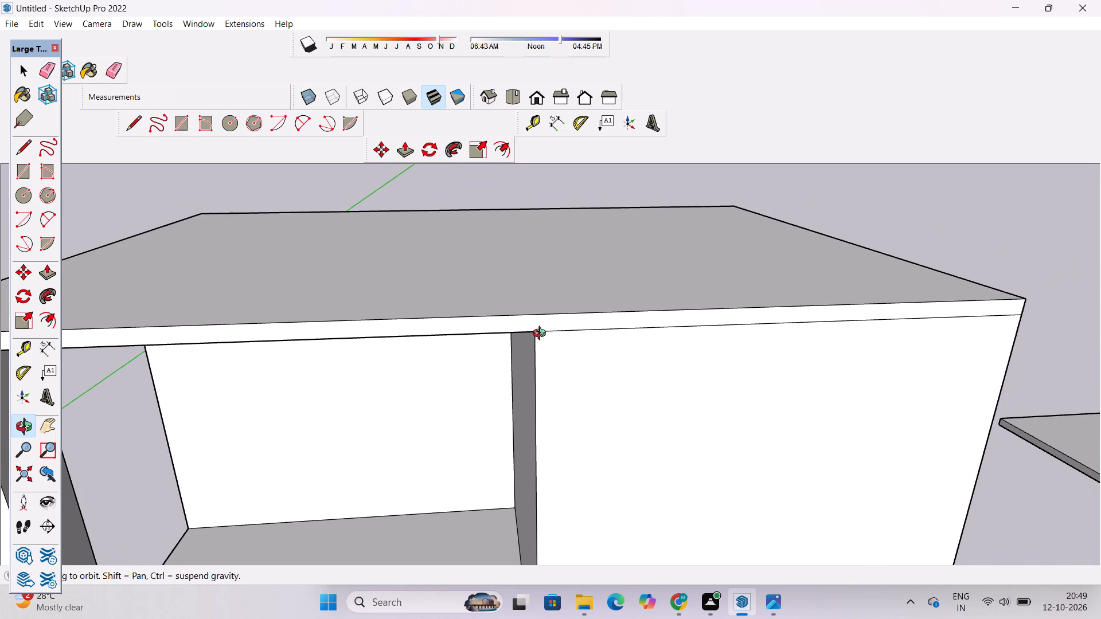
pyautogui.keyDown('shift'); pyautogui.moveTo(539, 379); pyautogui.dragTo(538, 361); pyautogui.keyUp('shift')
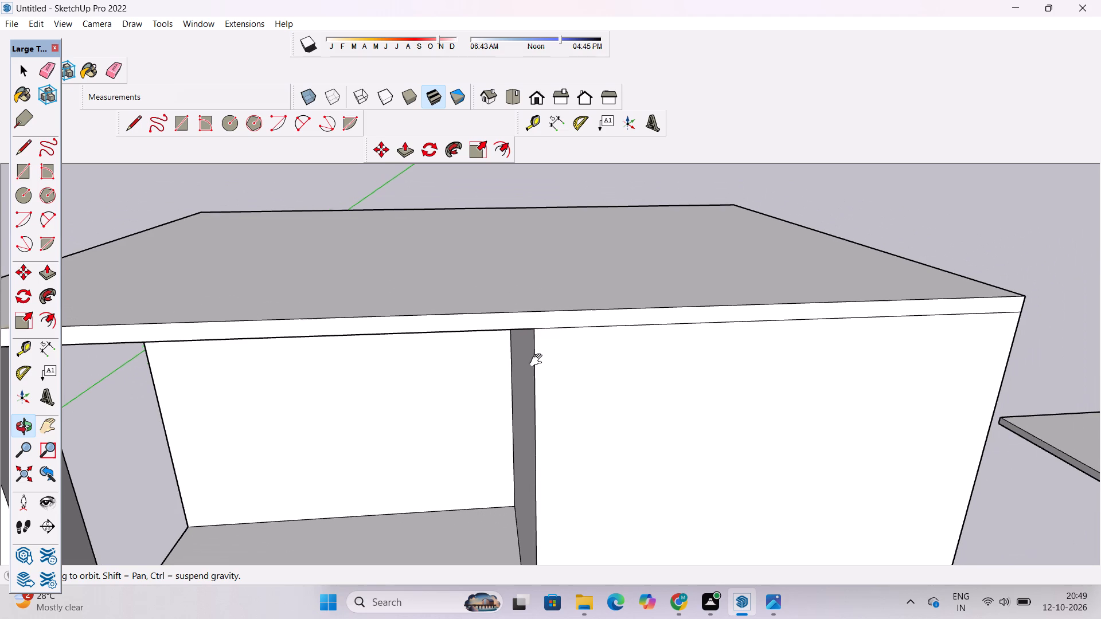
pyautogui.keyDown('shift'); pyautogui.moveTo(538, 361); pyautogui.dragTo(541, 335); pyautogui.keyUp('shift')
pyautogui.scroll(2, 550, 303)
pyautogui.moveTo(550, 303); pyautogui.dragTo(555, 340)
pyautogui.scroll(-5, 552, 340)
pyautogui.keyDown('shift'); pyautogui.click(548, 355); pyautogui.keyUp('shift')
pyautogui.moveTo(547, 353); pyautogui.dragTo(557, 337)
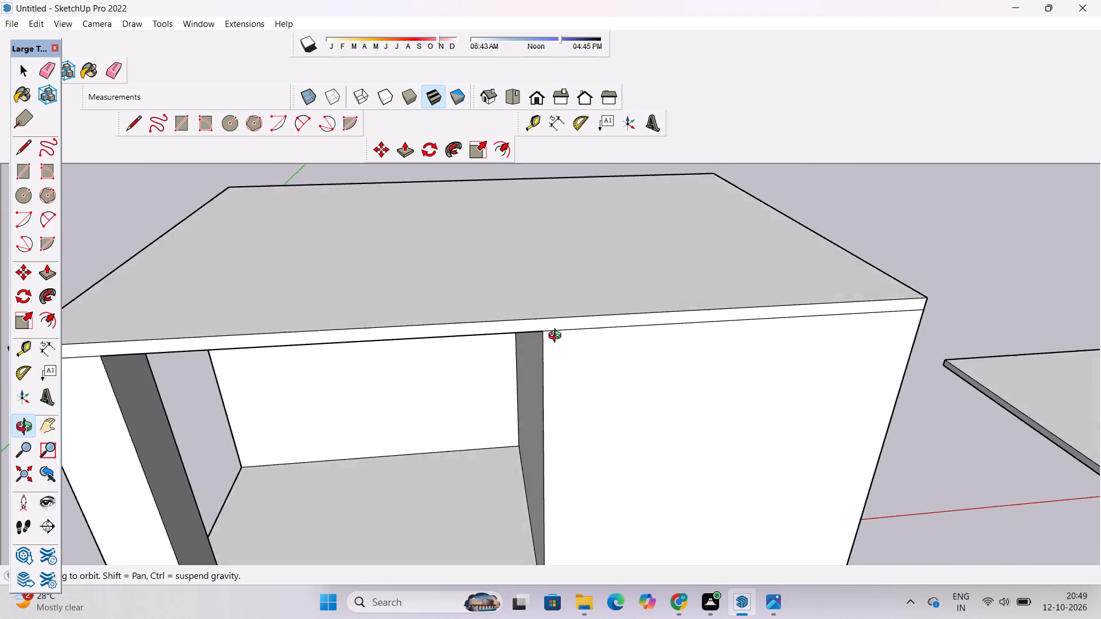
pyautogui.moveTo(557, 337); pyautogui.dragTo(609, 314)
pyautogui.scroll(-6, 620, 307)
pyautogui.moveTo(720, 354); pyautogui.dragTo(287, 306)
pyautogui.moveTo(275, 311); pyautogui.dragTo(779, 366)
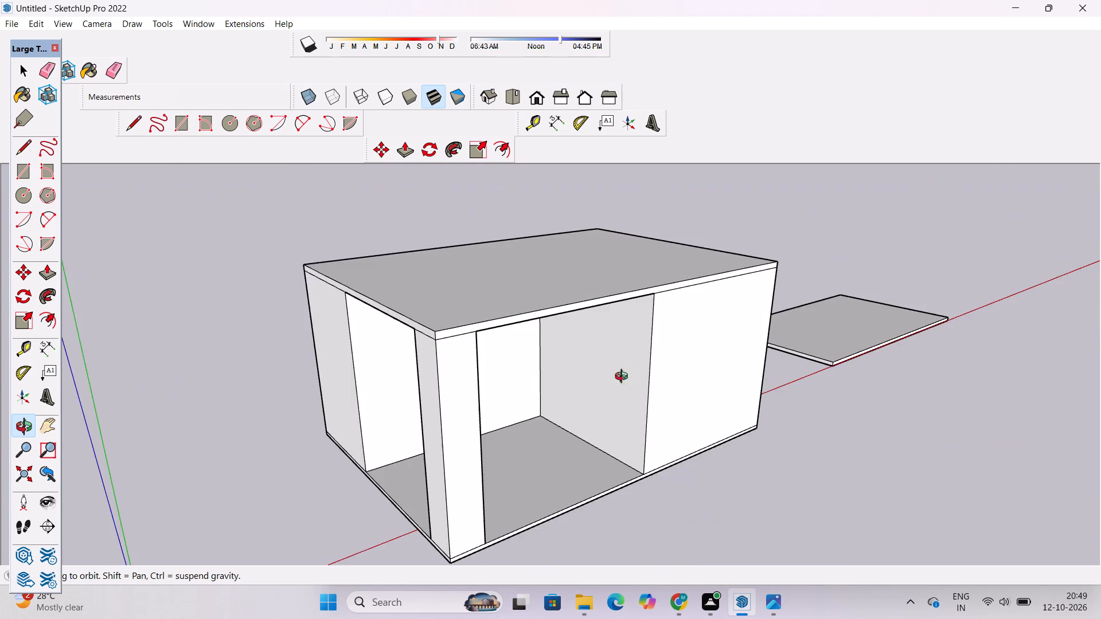
pyautogui.moveTo(380, 399); pyautogui.dragTo(654, 390)
pyautogui.moveTo(654, 391); pyautogui.dragTo(493, 403)
pyautogui.moveTo(727, 401); pyautogui.dragTo(577, 405)
pyautogui.moveTo(671, 352); pyautogui.dragTo(649, 364)
pyautogui.moveTo(647, 365); pyautogui.dragTo(610, 371)
pyautogui.scroll(3, 663, 332)
pyautogui.keyDown('shift'); pyautogui.moveTo(693, 336); pyautogui.dragTo(647, 353); pyautogui.keyUp('shift')
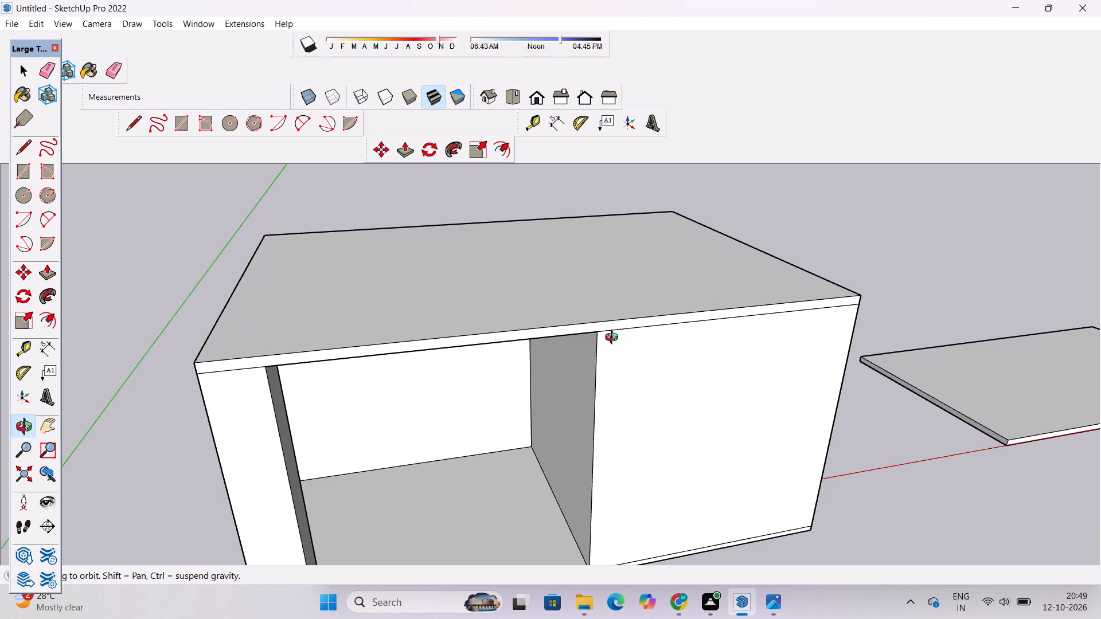
pyautogui.scroll(3, 591, 380)
pyautogui.keyDown('shift'); pyautogui.moveTo(590, 383); pyautogui.dragTo(586, 361); pyautogui.keyUp('shift')
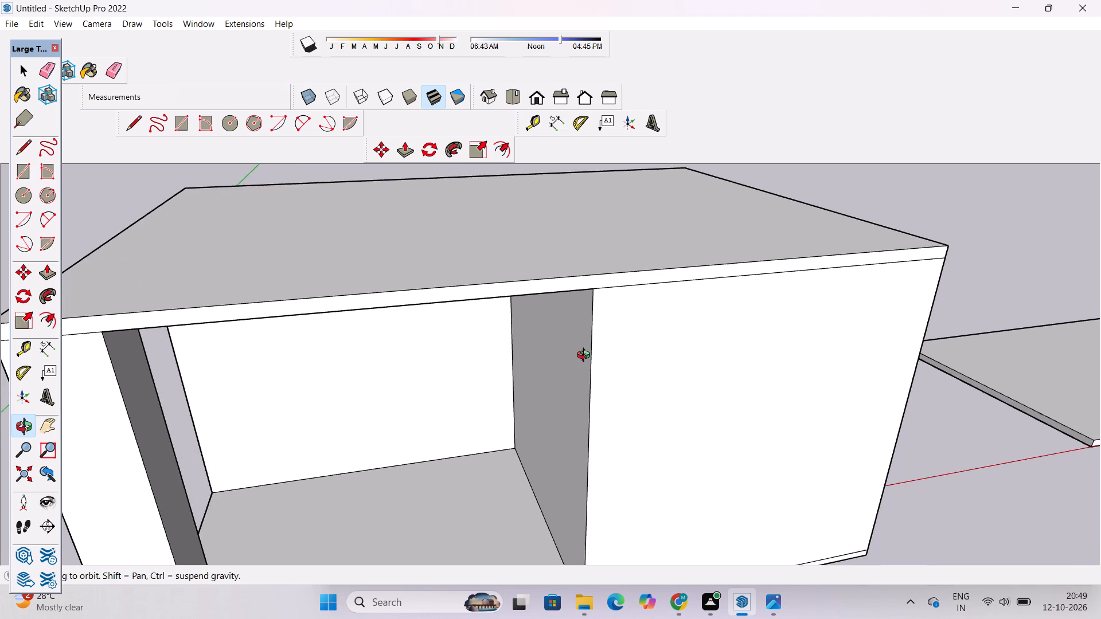
pyautogui.scroll(-4, 586, 356)
pyautogui.keyDown('shift'); pyautogui.moveTo(597, 342); pyautogui.dragTo(597, 348); pyautogui.keyUp('shift')
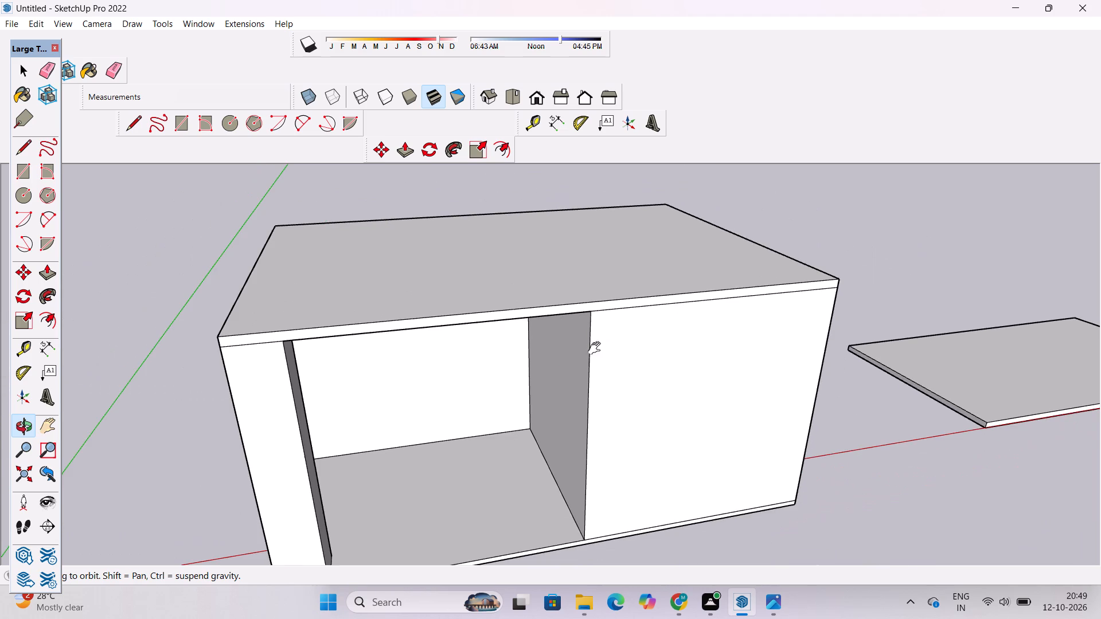
pyautogui.keyDown('shift'); pyautogui.moveTo(597, 348); pyautogui.dragTo(598, 388); pyautogui.keyUp('shift')
pyautogui.scroll(3, 599, 373)
pyautogui.keyDown('shift'); pyautogui.moveTo(599, 369); pyautogui.dragTo(599, 377); pyautogui.keyUp('shift')
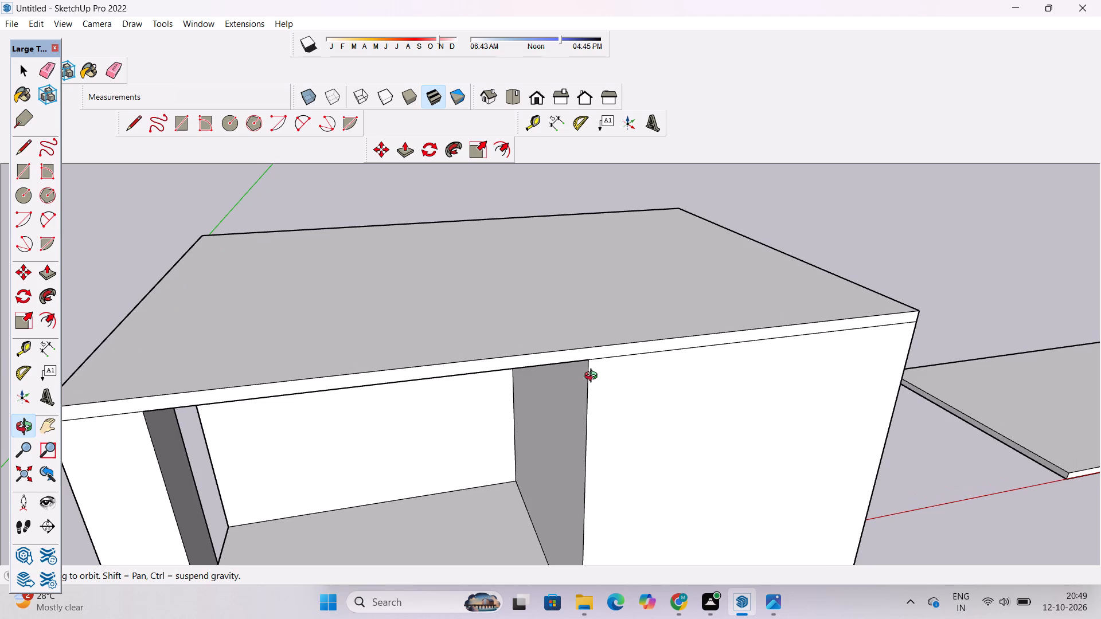
pyautogui.keyDown('shift'); pyautogui.click(593, 378); pyautogui.keyUp('shift')
# Draw a 1' 6" vertical line across the roof slab's front face, from the recess wall's top corner to the slab's upper edge.
pyautogui.press('l')
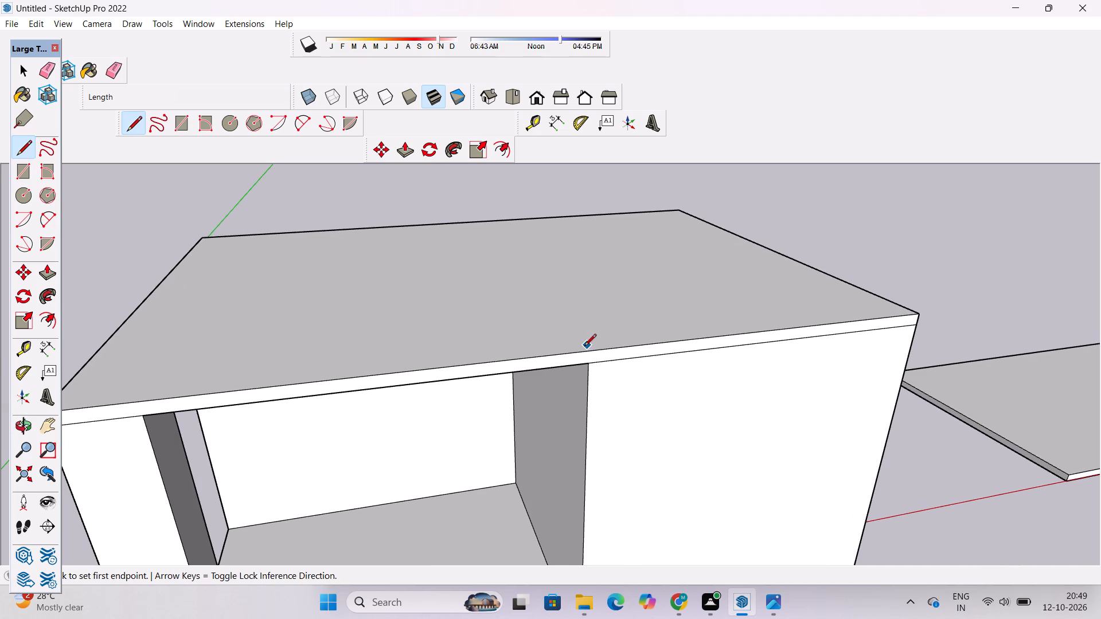
pyautogui.scroll(9, 584, 347)
pyautogui.click(594, 384)
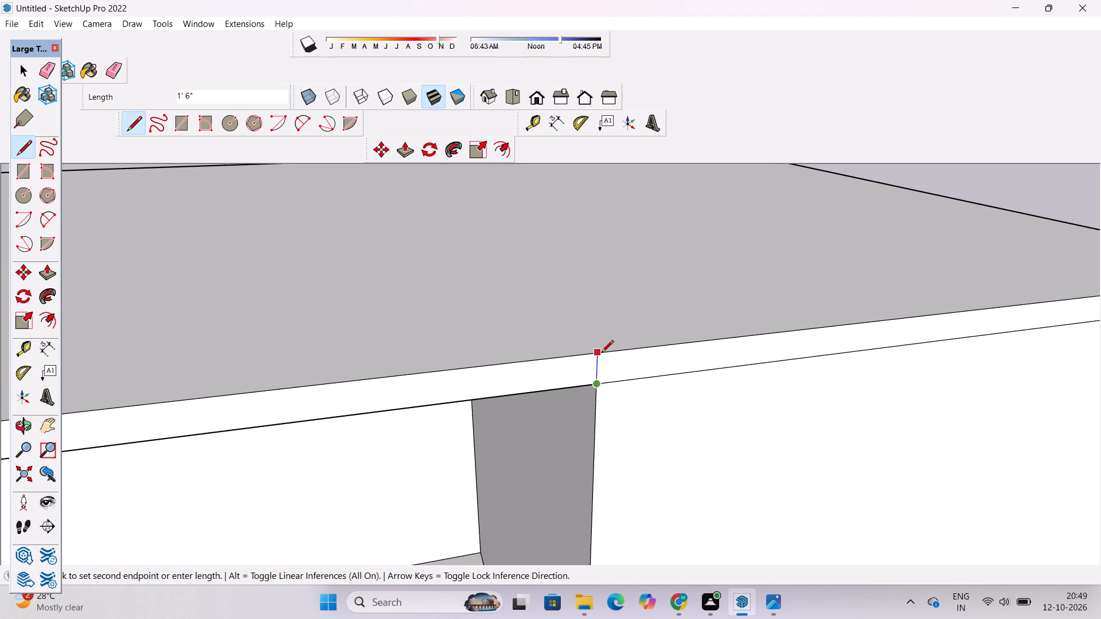
pyautogui.click(602, 353)
pyautogui.press('space')
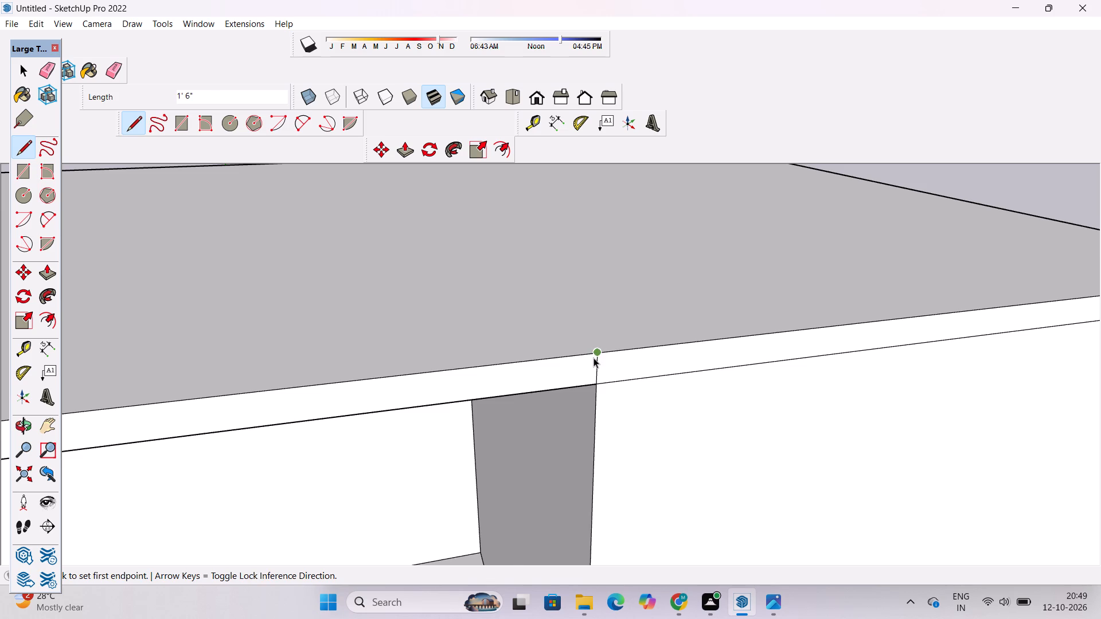
# Examine the roof slab's top surface and front face around the dividing line from several angles.
pyautogui.write('o')
pyautogui.scroll(-5, 593, 359)
pyautogui.moveTo(598, 407); pyautogui.dragTo(596, 382)
pyautogui.scroll(-5, 598, 375)
pyautogui.moveTo(585, 427); pyautogui.dragTo(593, 451)
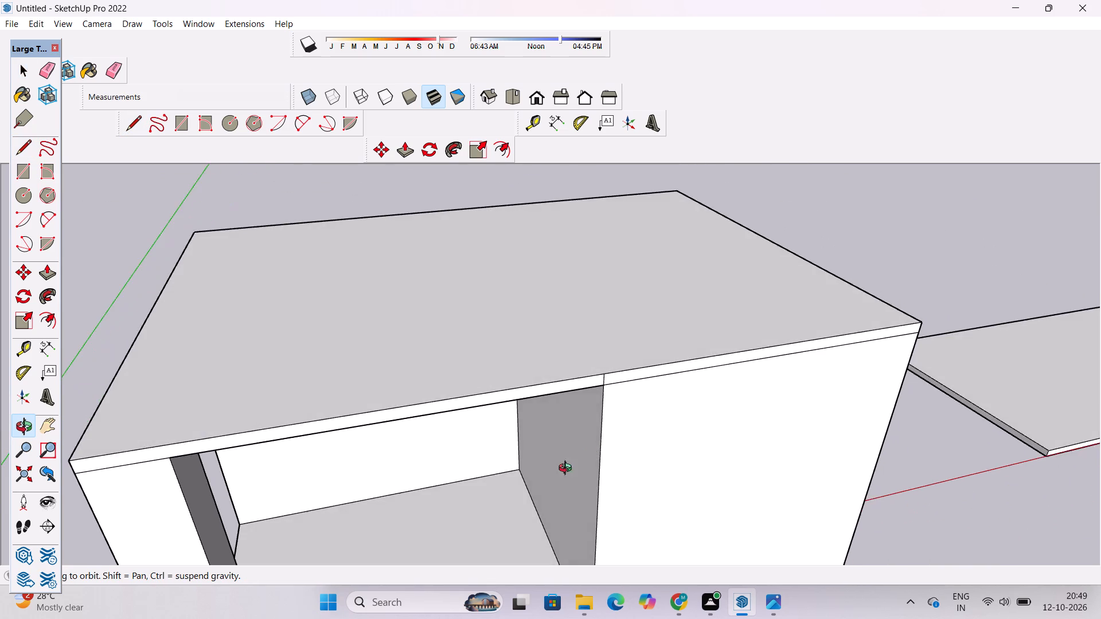
pyautogui.keyDown('shift'); pyautogui.moveTo(567, 446); pyautogui.dragTo(602, 378); pyautogui.keyUp('shift')
pyautogui.scroll(-6, 608, 363)
pyautogui.moveTo(618, 359); pyautogui.dragTo(623, 418)
pyautogui.keyDown('shift'); pyautogui.moveTo(637, 347); pyautogui.dragTo(614, 383); pyautogui.keyUp('shift')
pyautogui.moveTo(614, 386); pyautogui.dragTo(574, 393)
pyautogui.keyDown('shift'); pyautogui.moveTo(592, 405); pyautogui.dragTo(589, 391); pyautogui.keyUp('shift')
pyautogui.moveTo(594, 405); pyautogui.dragTo(552, 397)
pyautogui.scroll(3, 553, 393)
pyautogui.keyDown('shift'); pyautogui.moveTo(589, 384); pyautogui.dragTo(545, 397); pyautogui.keyUp('shift')
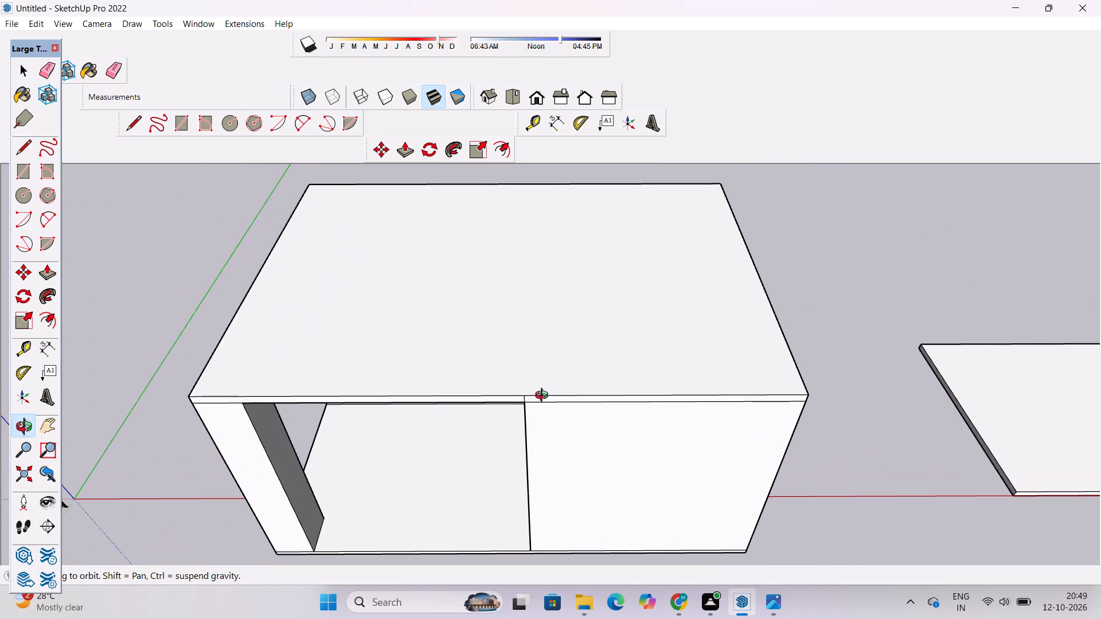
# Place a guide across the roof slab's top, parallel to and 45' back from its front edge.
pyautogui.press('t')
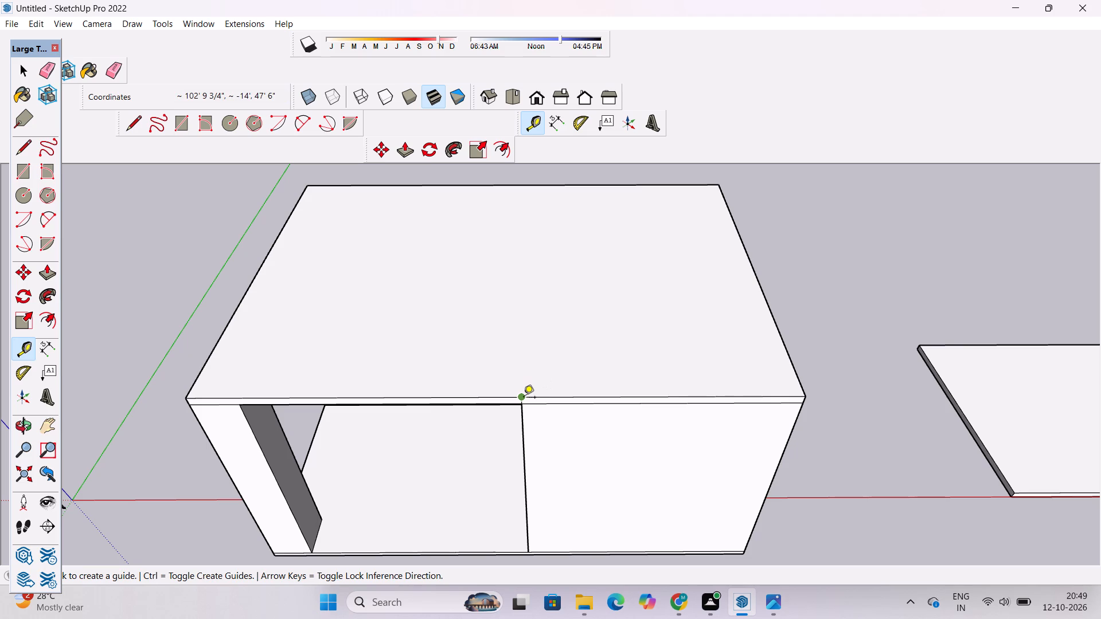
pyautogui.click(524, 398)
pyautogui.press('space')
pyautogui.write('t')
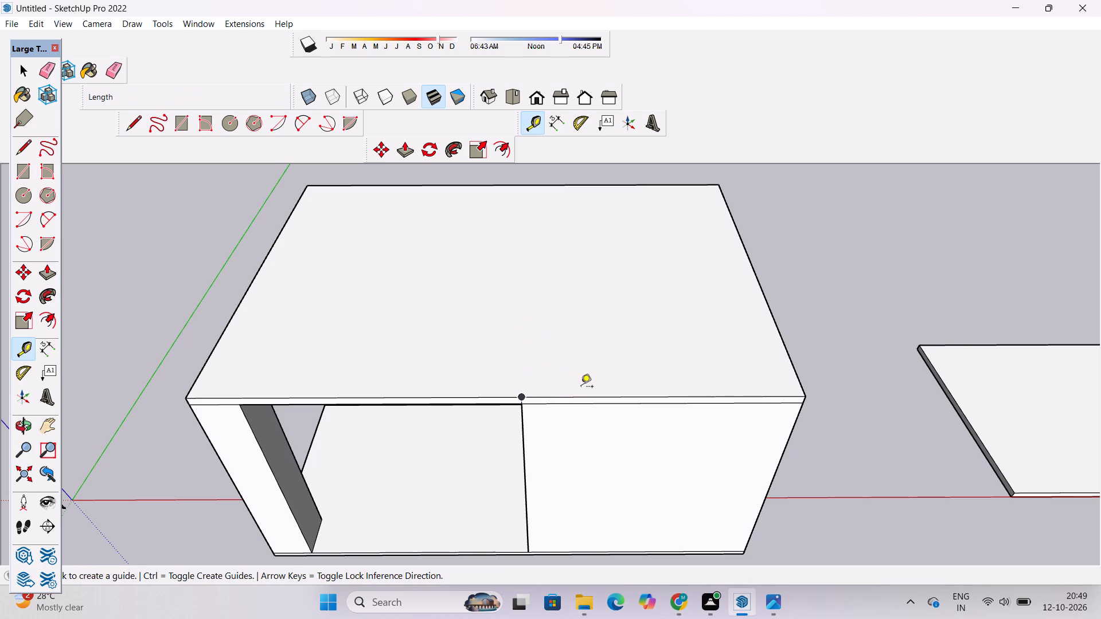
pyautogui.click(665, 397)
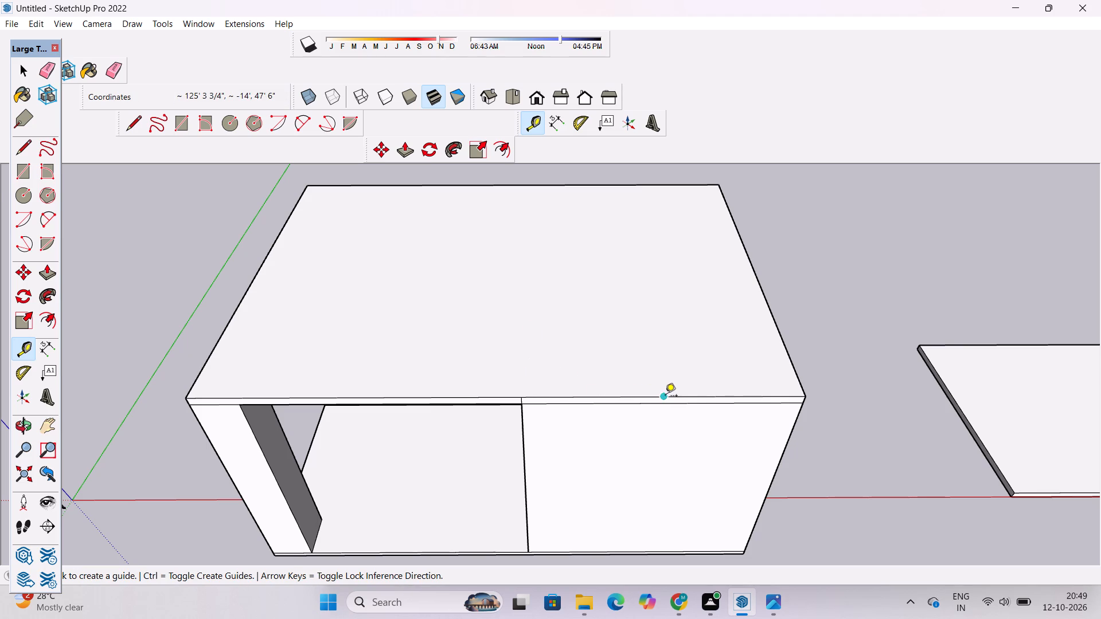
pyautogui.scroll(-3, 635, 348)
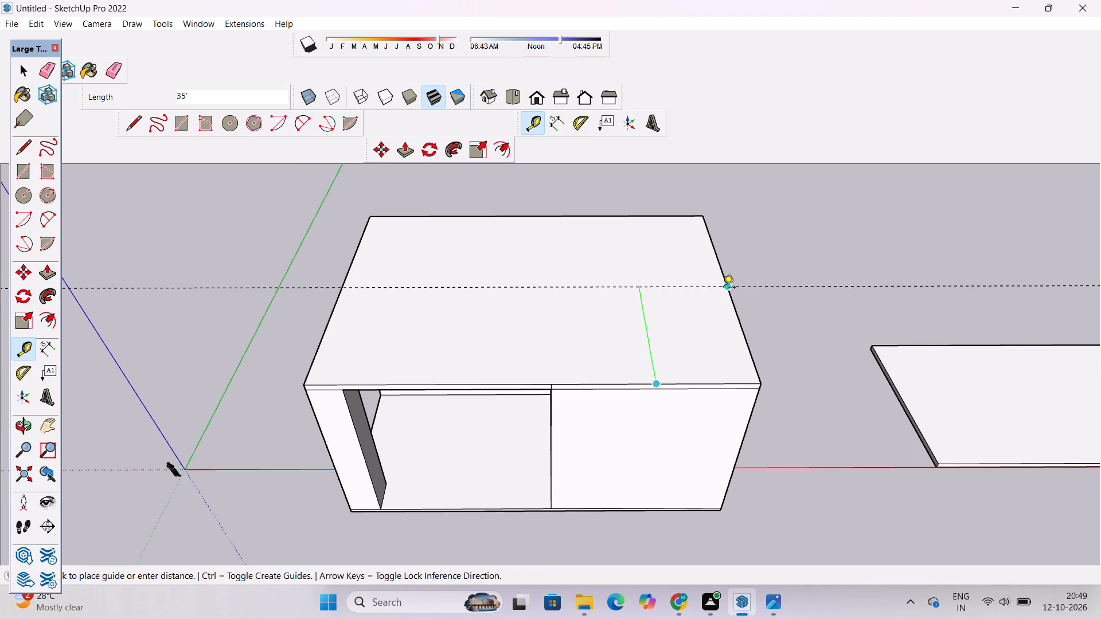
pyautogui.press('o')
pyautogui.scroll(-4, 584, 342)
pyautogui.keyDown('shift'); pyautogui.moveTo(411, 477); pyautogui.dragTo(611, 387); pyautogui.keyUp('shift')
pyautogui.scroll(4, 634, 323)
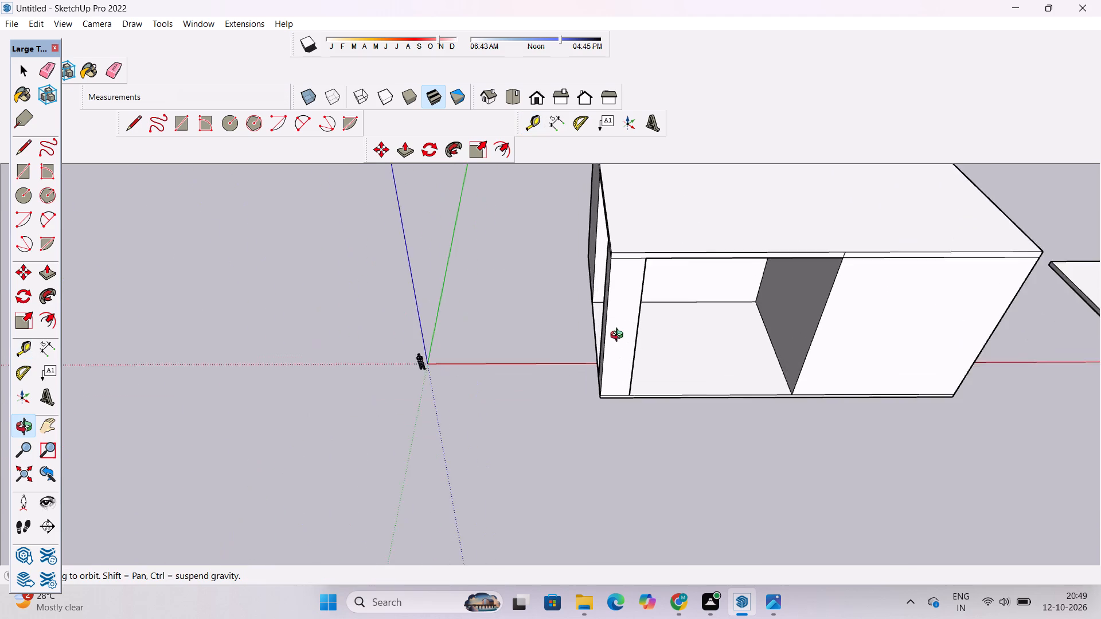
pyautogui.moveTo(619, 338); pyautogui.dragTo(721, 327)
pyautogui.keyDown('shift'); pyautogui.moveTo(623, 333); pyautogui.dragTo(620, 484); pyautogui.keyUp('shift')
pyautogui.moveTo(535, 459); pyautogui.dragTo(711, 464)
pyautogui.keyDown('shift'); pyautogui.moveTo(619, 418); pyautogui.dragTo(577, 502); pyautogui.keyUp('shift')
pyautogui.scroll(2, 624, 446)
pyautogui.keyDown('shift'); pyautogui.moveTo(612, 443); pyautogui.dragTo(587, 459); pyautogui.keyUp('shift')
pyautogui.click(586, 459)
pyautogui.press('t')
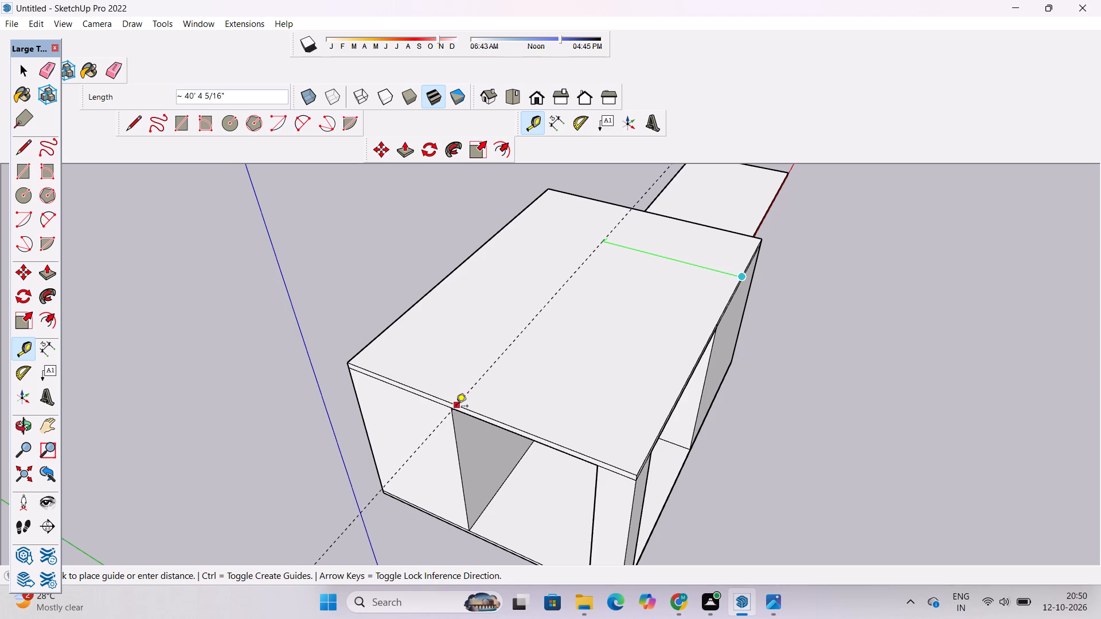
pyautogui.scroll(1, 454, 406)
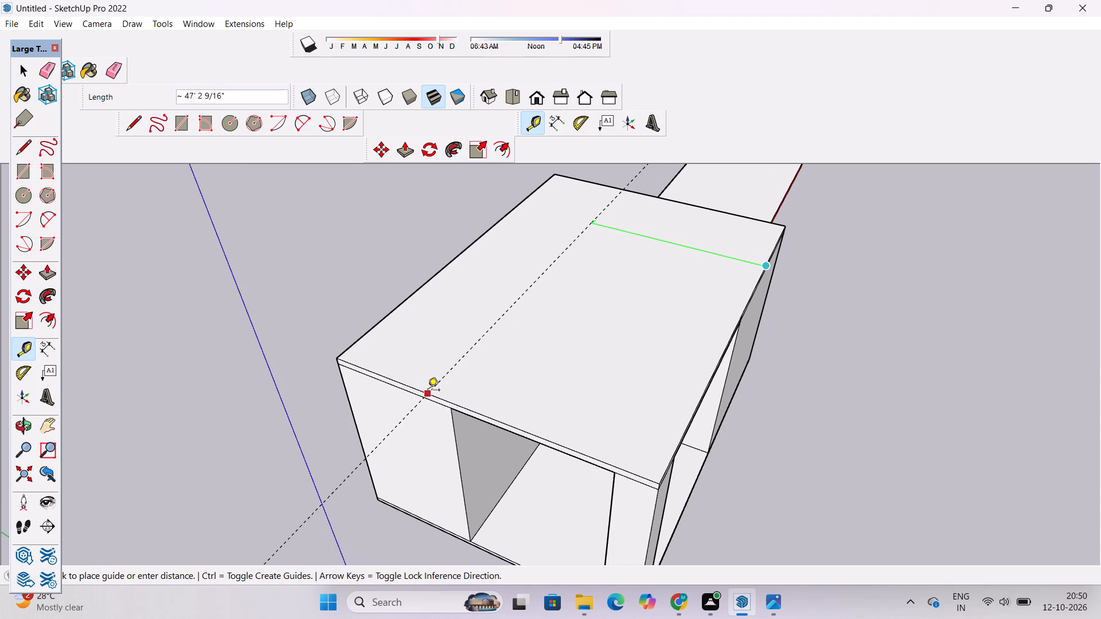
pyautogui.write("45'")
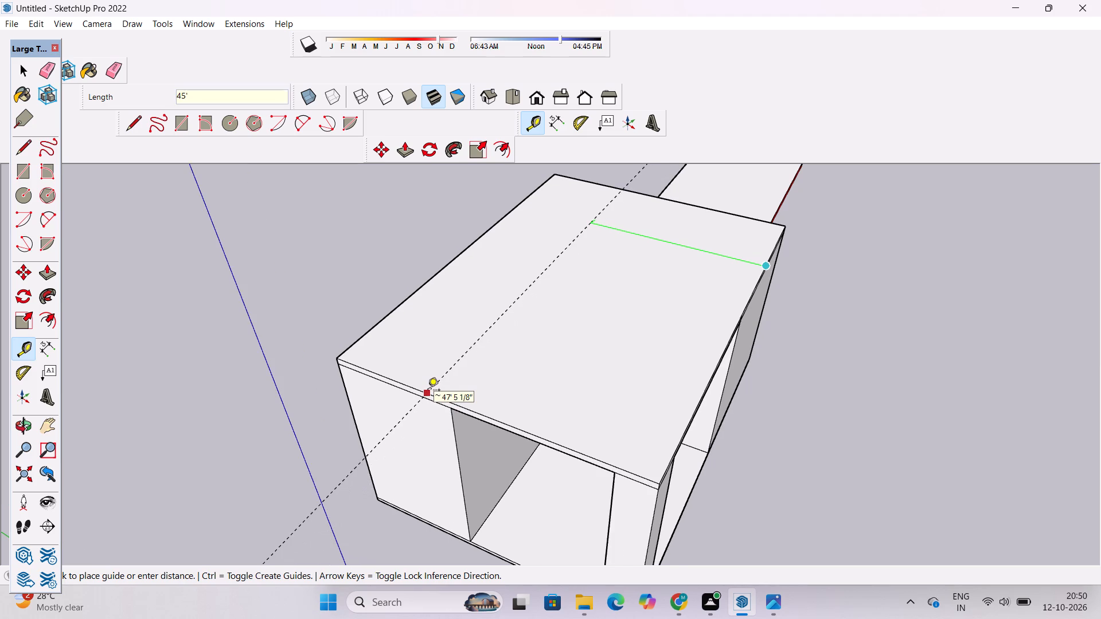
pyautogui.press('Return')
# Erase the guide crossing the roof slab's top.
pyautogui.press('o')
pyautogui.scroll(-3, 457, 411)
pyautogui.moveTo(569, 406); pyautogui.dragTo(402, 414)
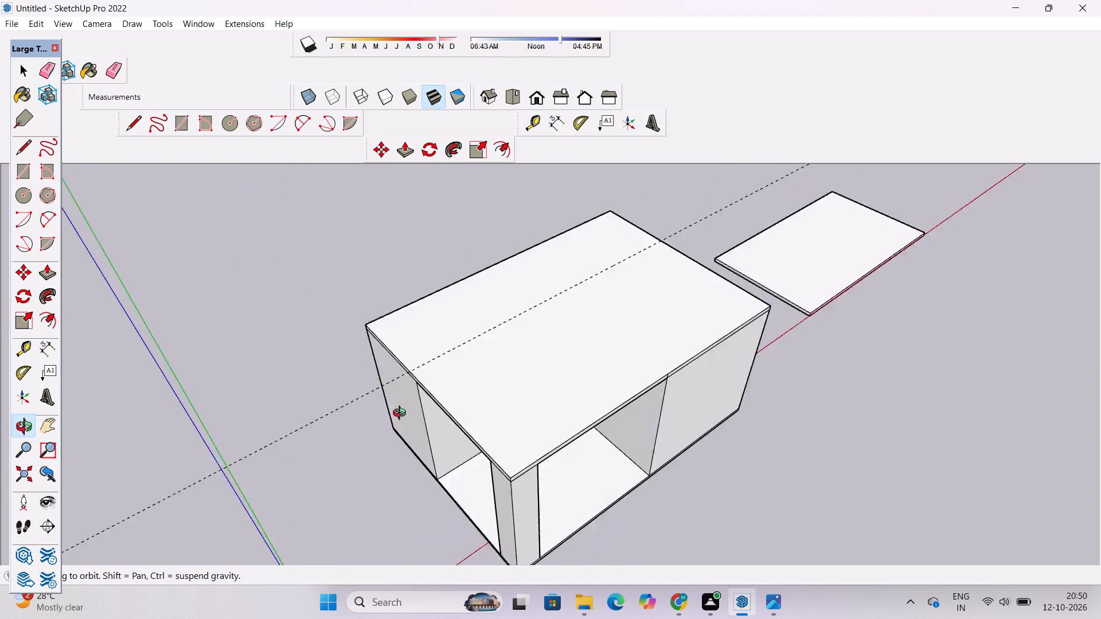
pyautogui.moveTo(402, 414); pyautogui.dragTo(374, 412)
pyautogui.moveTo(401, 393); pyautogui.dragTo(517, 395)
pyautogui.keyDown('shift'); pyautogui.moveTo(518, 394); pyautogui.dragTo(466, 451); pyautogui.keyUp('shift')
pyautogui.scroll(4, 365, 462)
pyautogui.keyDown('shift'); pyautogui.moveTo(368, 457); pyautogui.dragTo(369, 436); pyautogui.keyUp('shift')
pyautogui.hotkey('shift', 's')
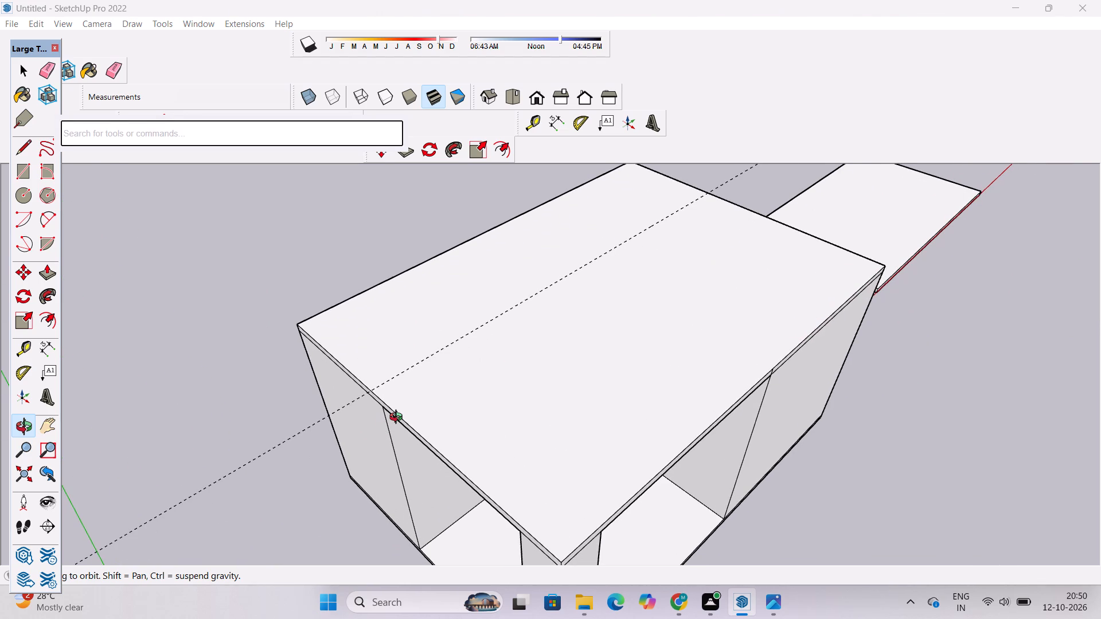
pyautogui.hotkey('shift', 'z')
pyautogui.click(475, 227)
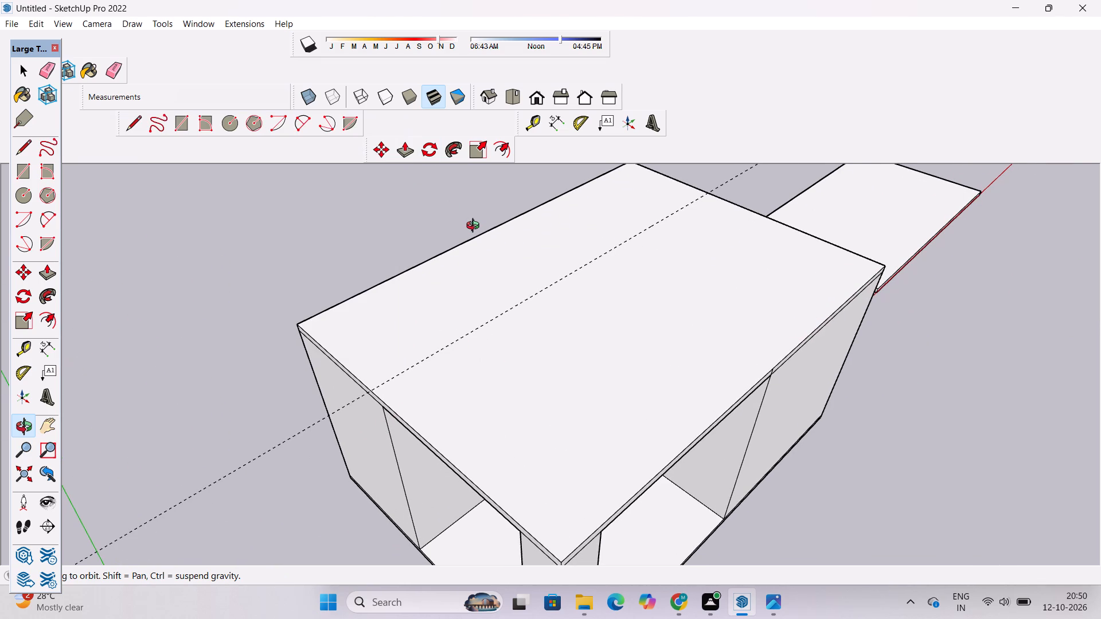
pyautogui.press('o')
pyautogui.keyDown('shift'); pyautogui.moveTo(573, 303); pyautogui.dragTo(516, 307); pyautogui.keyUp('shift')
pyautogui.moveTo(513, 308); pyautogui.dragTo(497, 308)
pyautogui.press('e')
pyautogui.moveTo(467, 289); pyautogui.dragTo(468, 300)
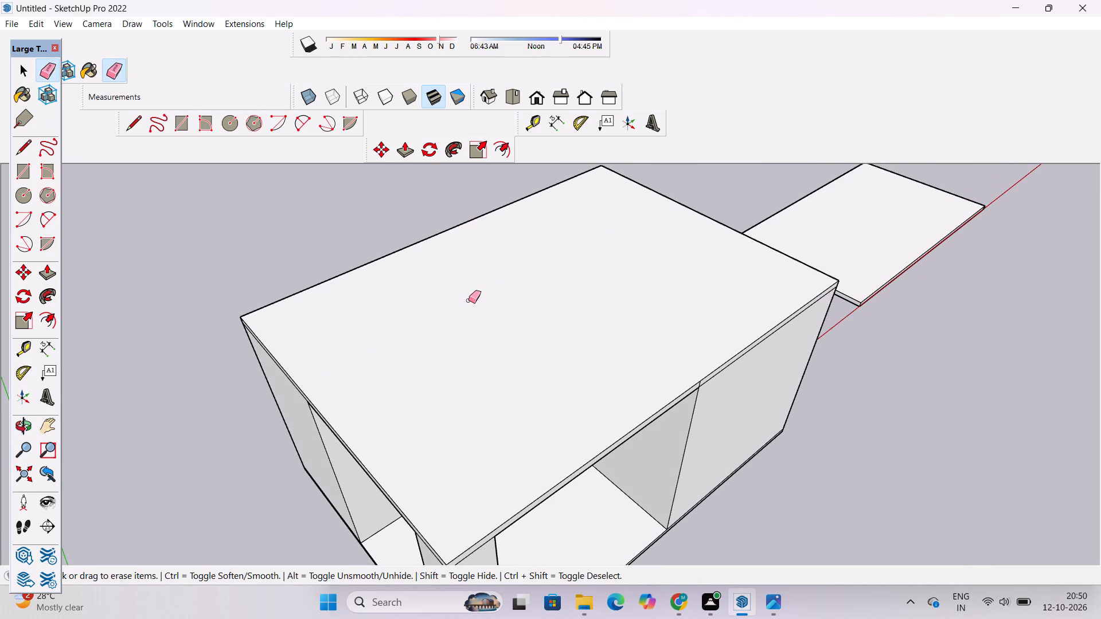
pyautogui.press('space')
# Examine the roof slab, recess and corner column from the front and the open side.
pyautogui.write('o')
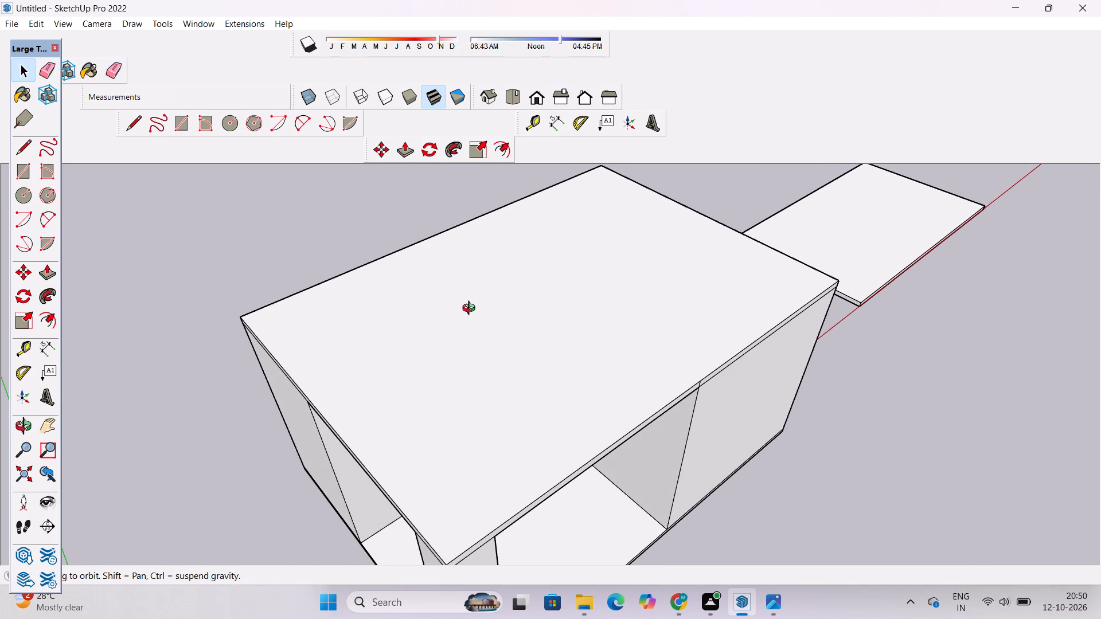
pyautogui.moveTo(522, 396); pyautogui.dragTo(517, 352)
pyautogui.moveTo(427, 423); pyautogui.dragTo(555, 307)
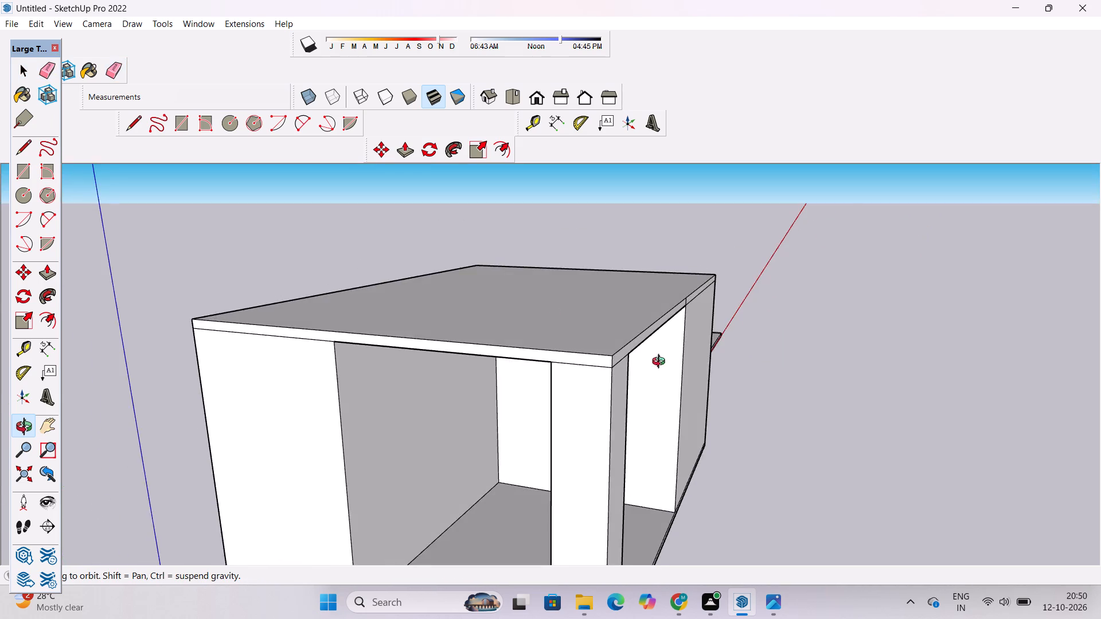
pyautogui.moveTo(661, 363); pyautogui.dragTo(514, 399)
pyautogui.keyDown('shift'); pyautogui.moveTo(451, 410); pyautogui.dragTo(482, 366); pyautogui.keyUp('shift')
pyautogui.scroll(-6, 501, 345)
pyautogui.moveTo(628, 304); pyautogui.dragTo(579, 342)
pyautogui.scroll(4, 579, 342)
pyautogui.keyDown('shift'); pyautogui.moveTo(581, 335); pyautogui.dragTo(569, 343); pyautogui.keyUp('shift')
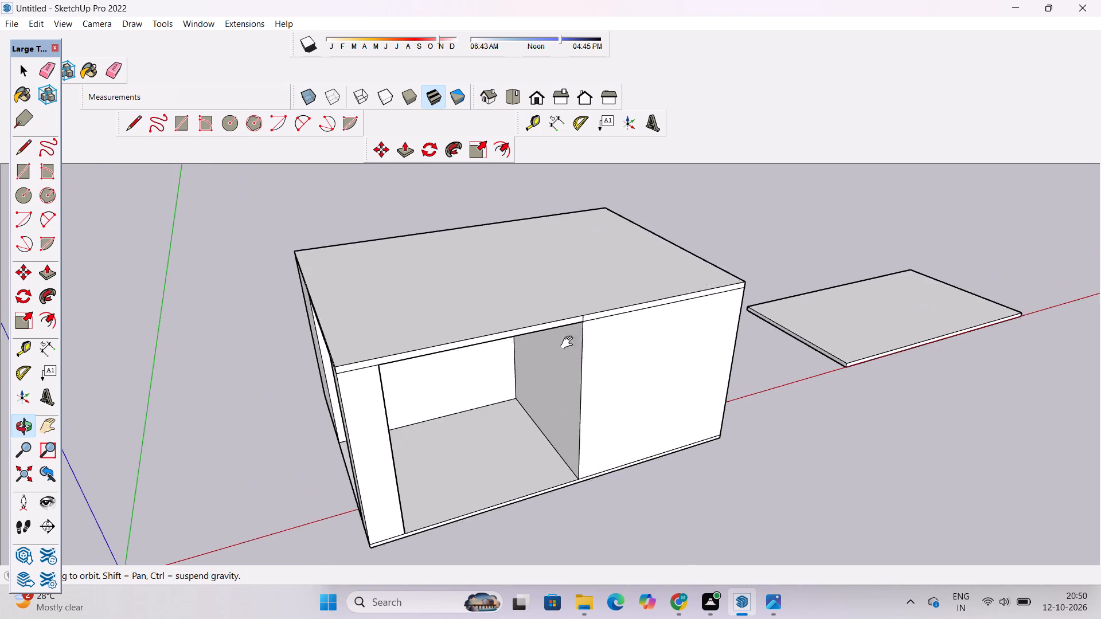
pyautogui.keyDown('shift'); pyautogui.moveTo(569, 343); pyautogui.dragTo(556, 354); pyautogui.keyUp('shift')
pyautogui.moveTo(594, 368); pyautogui.dragTo(632, 394)
pyautogui.scroll(4, 503, 398)
pyautogui.moveTo(522, 393); pyautogui.dragTo(604, 398)
pyautogui.keyDown('shift'); pyautogui.scroll(-7, 585, 349); pyautogui.keyUp('shift')
# Place a guide across the roof slab's top, parallel to and 25' back from its front edge.
pyautogui.keyDown('shift'); pyautogui.click(588, 375); pyautogui.keyUp('shift')
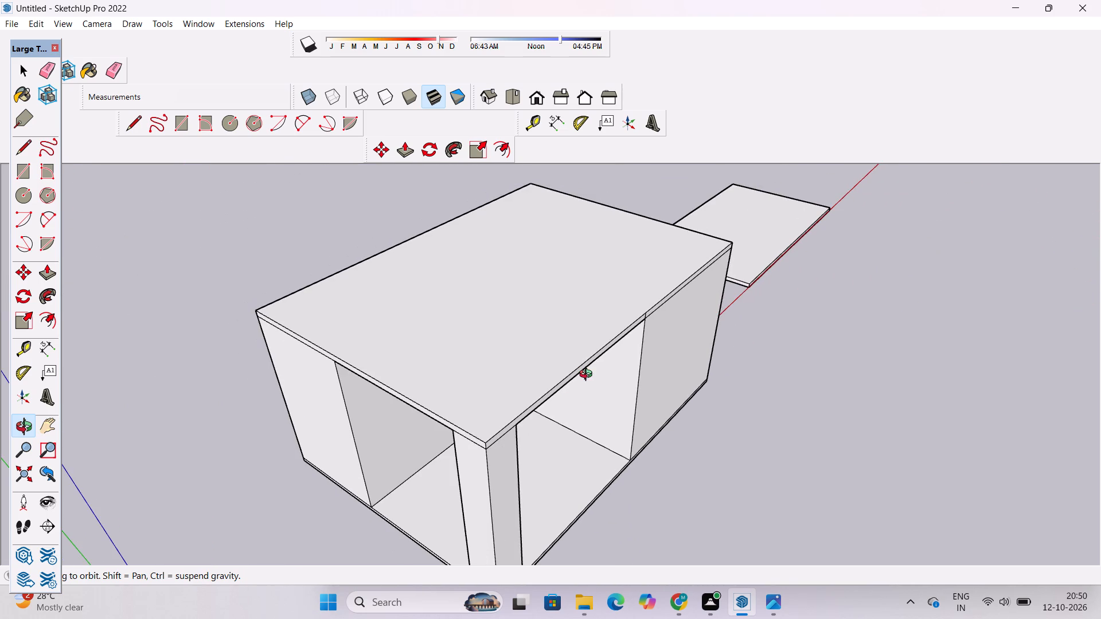
pyautogui.press('t')
pyautogui.click(592, 359)
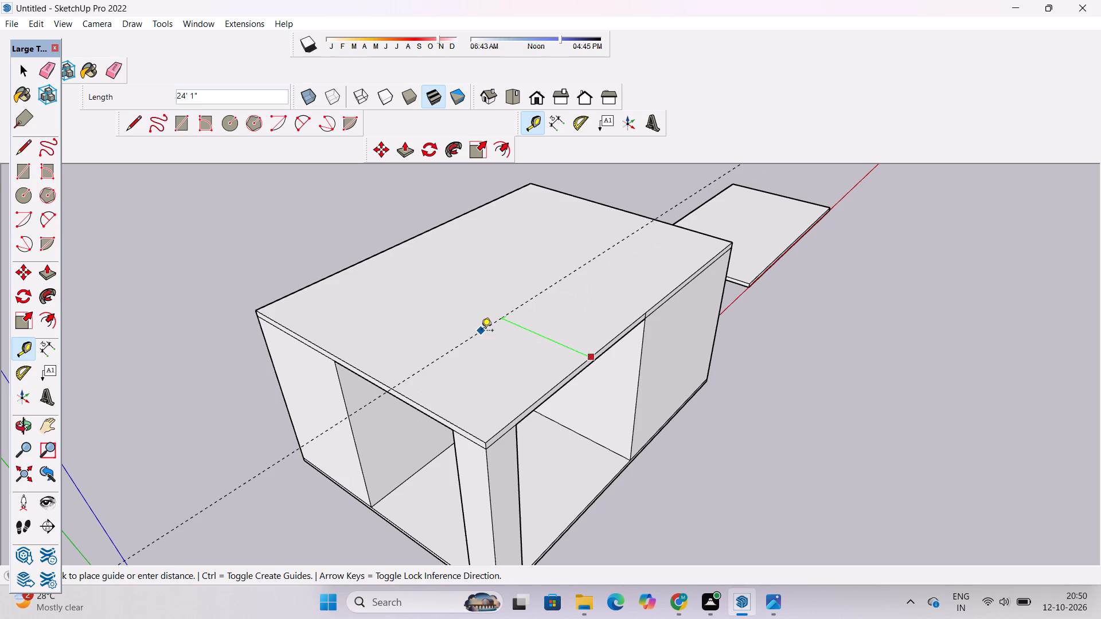
pyautogui.write("25'")
pyautogui.press('Return')
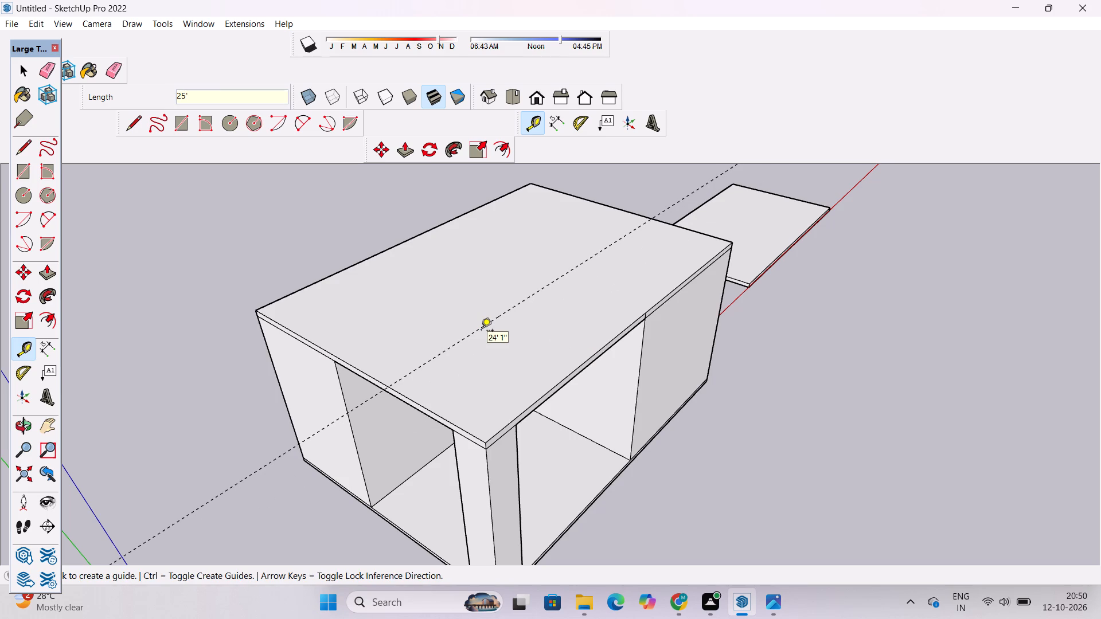
# Examine the roof slab, its guide and the recess below from both ends of the front side.
pyautogui.press('o')
pyautogui.scroll(-4, 481, 331)
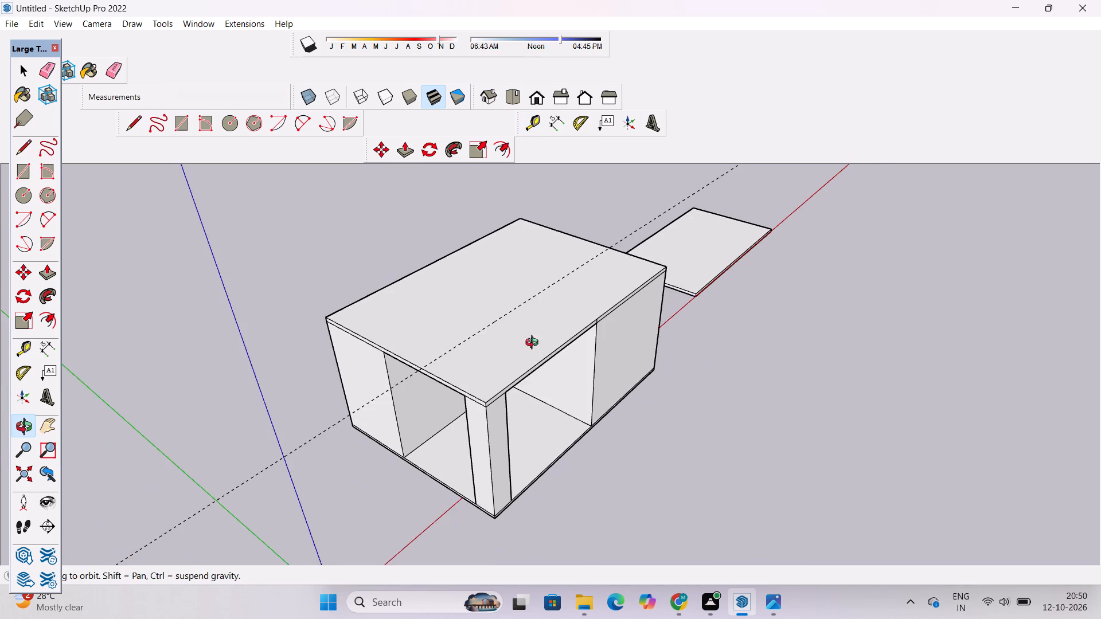
pyautogui.moveTo(669, 361); pyautogui.dragTo(596, 363)
pyautogui.moveTo(542, 335); pyautogui.dragTo(539, 369)
pyautogui.scroll(8, 459, 401)
pyautogui.moveTo(467, 410); pyautogui.dragTo(447, 364)
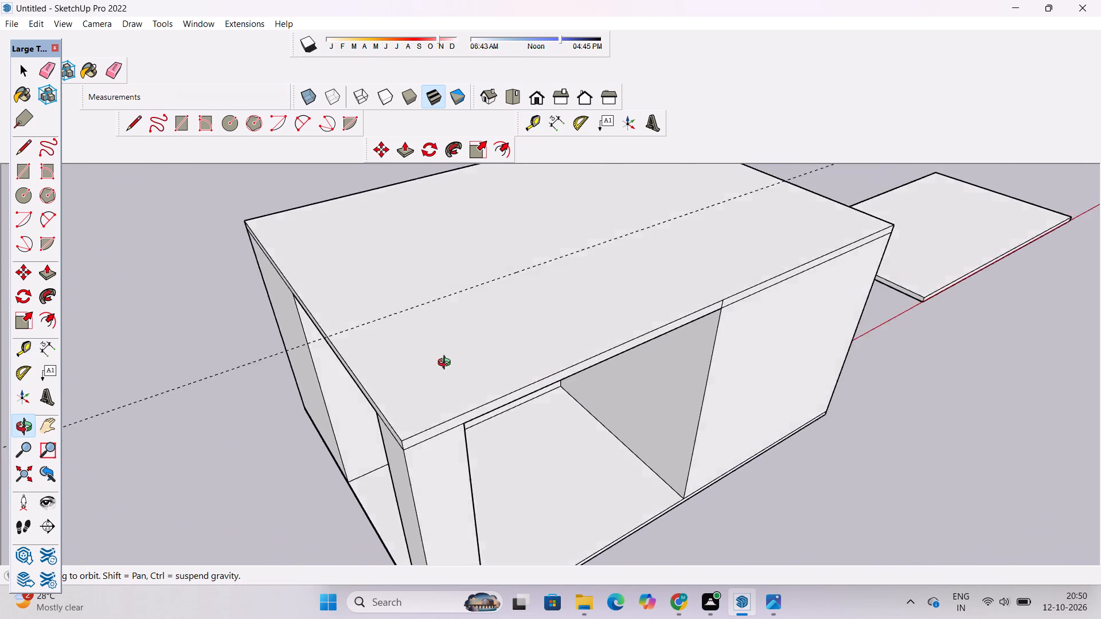
pyautogui.moveTo(447, 364); pyautogui.dragTo(436, 271)
pyautogui.moveTo(563, 260); pyautogui.dragTo(515, 355)
pyautogui.scroll(-4, 508, 352)
pyautogui.moveTo(676, 334); pyautogui.dragTo(477, 296)
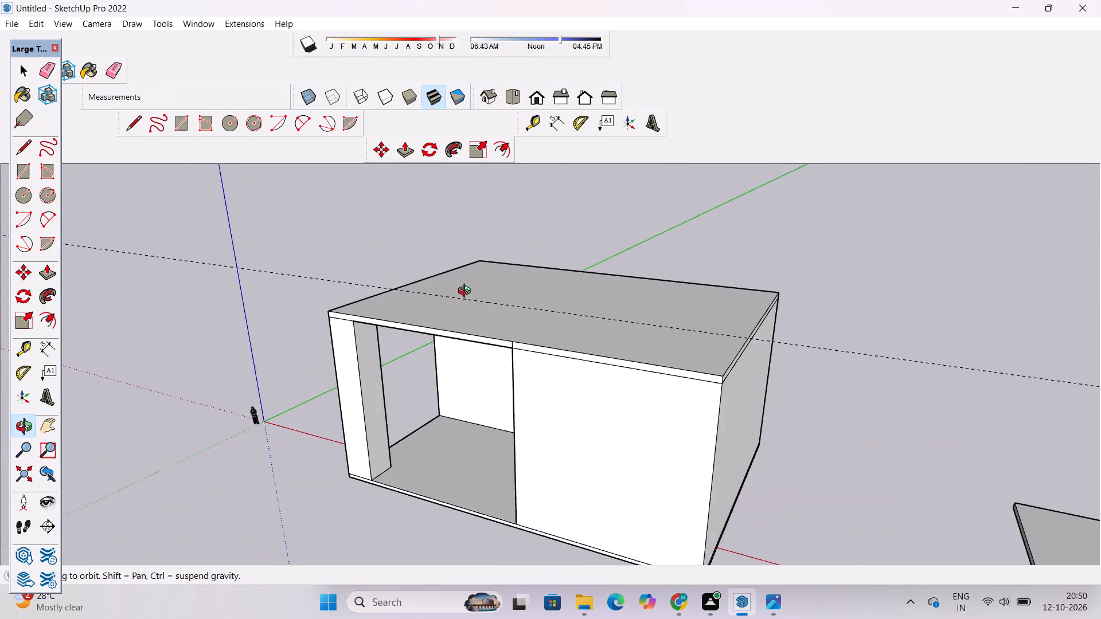
pyautogui.moveTo(499, 323); pyautogui.dragTo(787, 362)
pyautogui.moveTo(647, 355); pyautogui.dragTo(560, 358)
pyautogui.moveTo(555, 366); pyautogui.dragTo(547, 406)
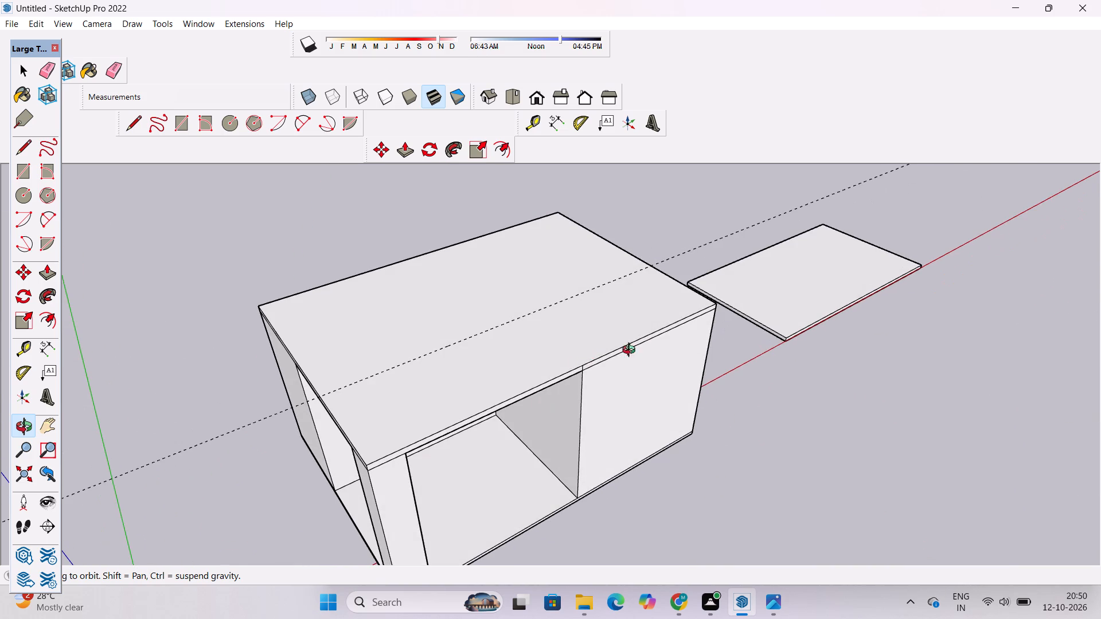
pyautogui.moveTo(682, 365); pyautogui.dragTo(622, 365)
pyautogui.moveTo(649, 331); pyautogui.dragTo(653, 354)
pyautogui.moveTo(655, 352); pyautogui.dragTo(623, 315)
pyautogui.scroll(4, 665, 299)
pyautogui.moveTo(743, 326); pyautogui.dragTo(608, 336)
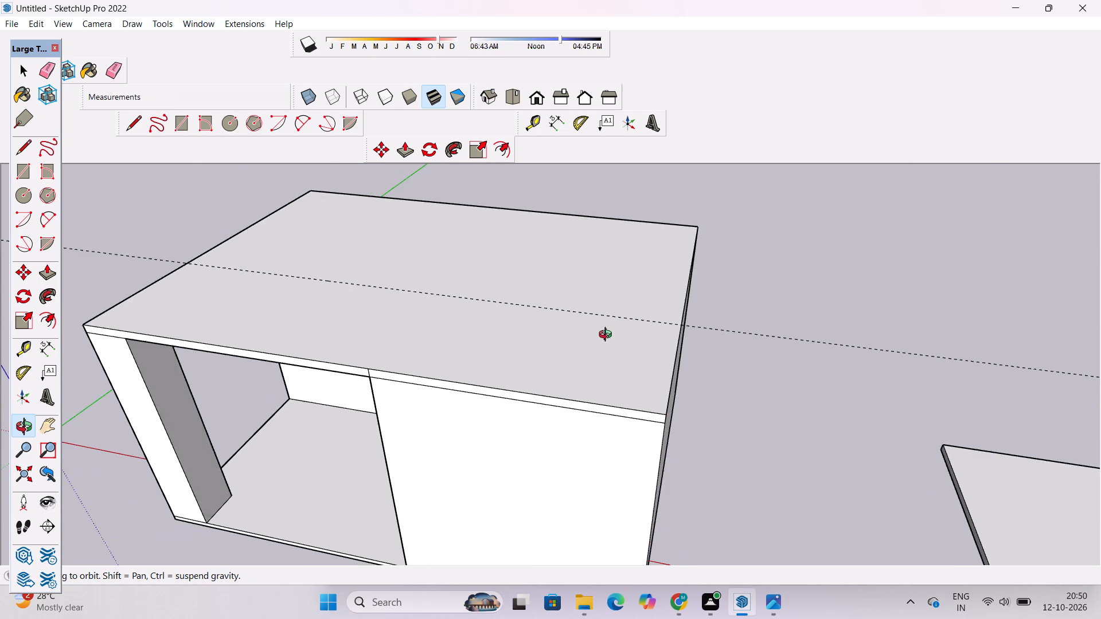
pyautogui.moveTo(606, 335); pyautogui.dragTo(642, 367)
pyautogui.scroll(-3, 646, 351)
pyautogui.moveTo(320, 377); pyautogui.dragTo(575, 389)
pyautogui.moveTo(546, 394); pyautogui.dragTo(701, 383)
pyautogui.scroll(1, 592, 366)
pyautogui.keyDown('shift'); pyautogui.moveTo(568, 370); pyautogui.dragTo(548, 386); pyautogui.keyUp('shift')
pyautogui.moveTo(544, 384); pyautogui.dragTo(499, 393)
pyautogui.scroll(-3, 666, 343)
pyautogui.keyDown('shift'); pyautogui.moveTo(857, 336); pyautogui.dragTo(708, 377); pyautogui.keyUp('shift')
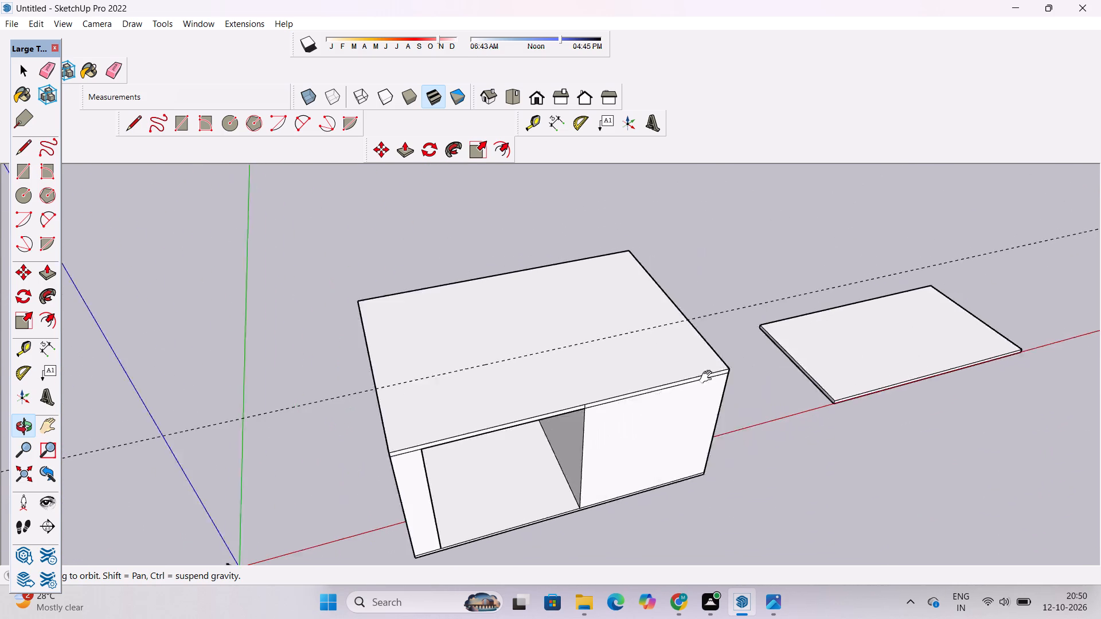
pyautogui.keyDown('shift'); pyautogui.moveTo(708, 377); pyautogui.dragTo(624, 385); pyautogui.keyUp('shift')
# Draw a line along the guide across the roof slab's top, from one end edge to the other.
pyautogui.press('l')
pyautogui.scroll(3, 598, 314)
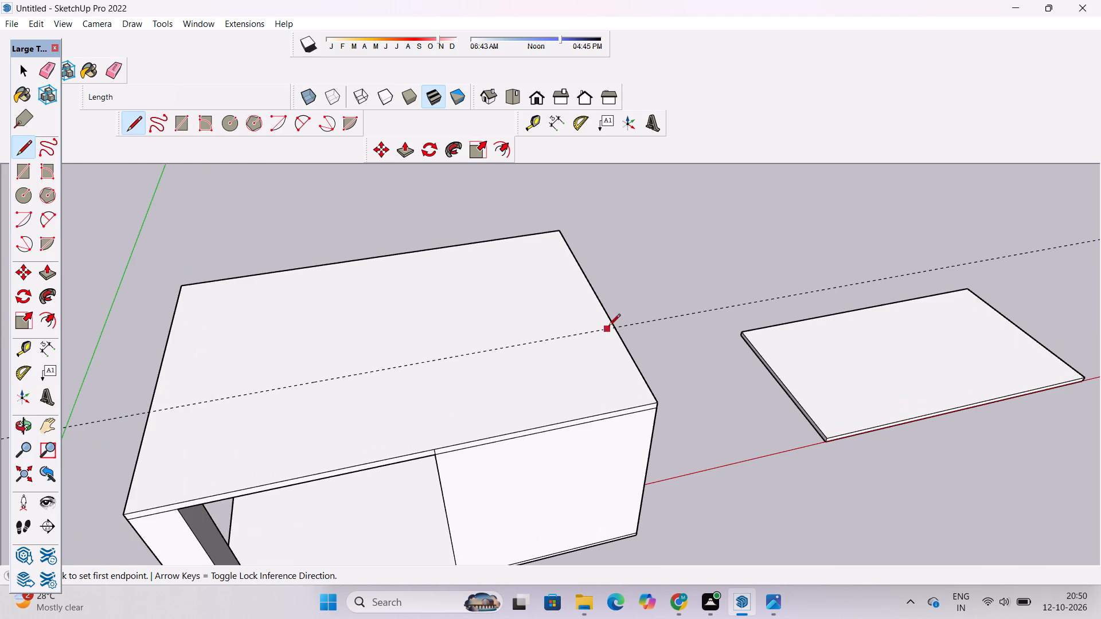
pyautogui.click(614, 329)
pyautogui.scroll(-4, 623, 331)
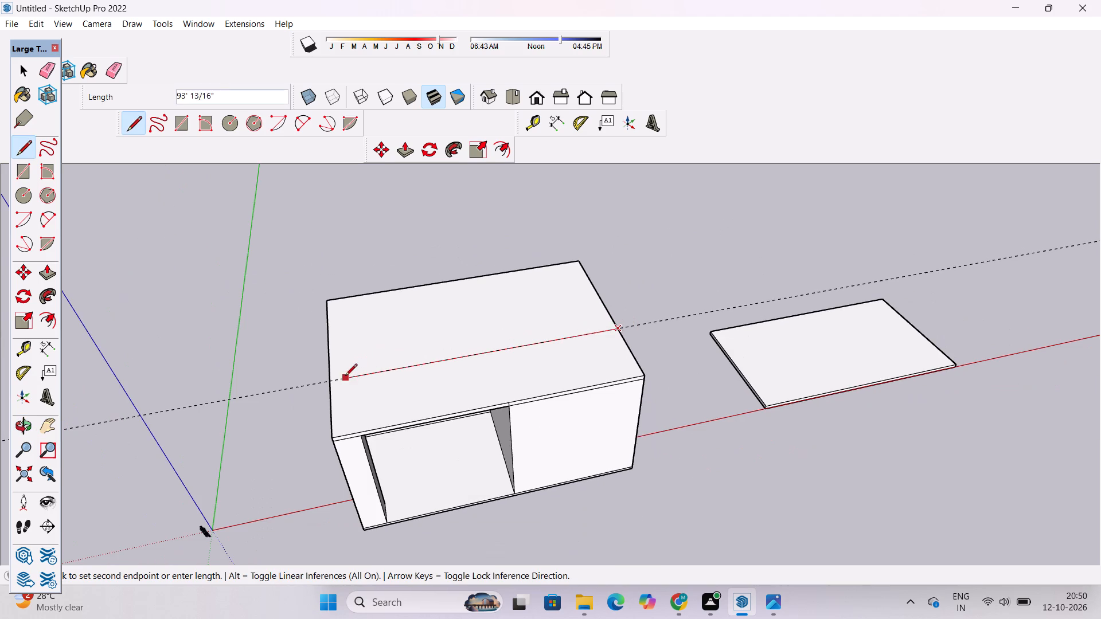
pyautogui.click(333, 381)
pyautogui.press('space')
# Erase the guide crossing the roof slab's top.
pyautogui.write('e')
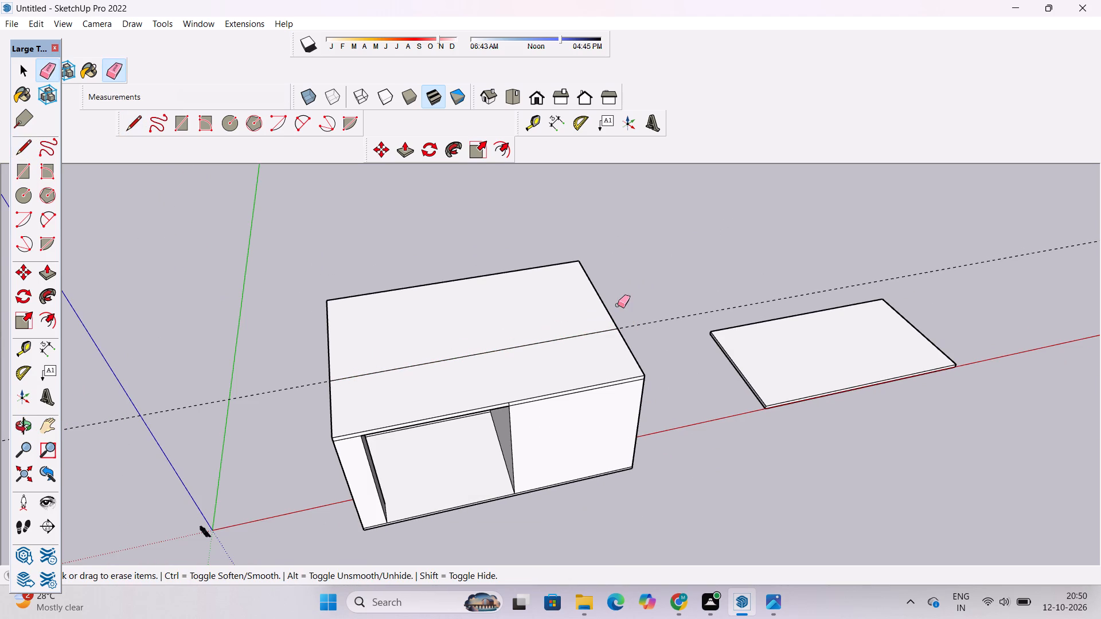
pyautogui.moveTo(643, 311); pyautogui.dragTo(650, 326)
# Examine the divided roof slab and the recess from the front corner, the open end and above.
pyautogui.press('o')
pyautogui.scroll(-6, 645, 322)
pyautogui.moveTo(431, 417); pyautogui.dragTo(575, 416)
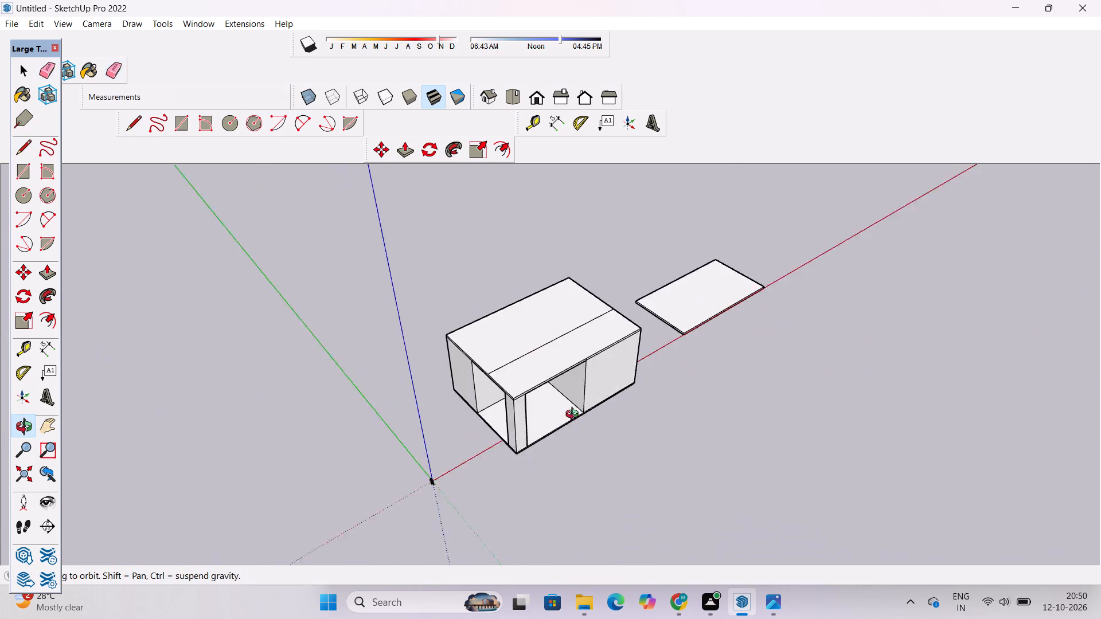
pyautogui.moveTo(575, 416); pyautogui.dragTo(651, 408)
pyautogui.scroll(6, 532, 408)
pyautogui.keyDown('shift'); pyautogui.moveTo(560, 390); pyautogui.dragTo(565, 418); pyautogui.keyUp('shift')
pyautogui.moveTo(565, 426); pyautogui.dragTo(500, 404)
pyautogui.scroll(3, 523, 375)
pyautogui.keyDown('shift'); pyautogui.moveTo(642, 376); pyautogui.dragTo(621, 387); pyautogui.keyUp('shift')
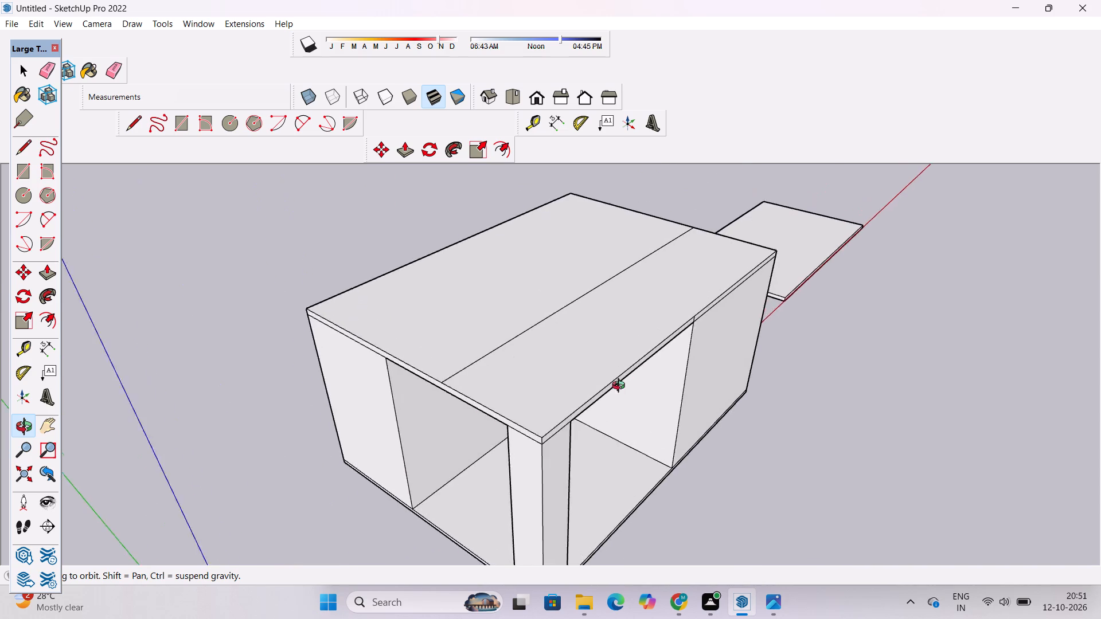
pyautogui.keyDown('shift'); pyautogui.moveTo(621, 387); pyautogui.dragTo(716, 409); pyautogui.keyUp('shift')
pyautogui.scroll(-3, 640, 378)
pyautogui.moveTo(615, 431); pyautogui.dragTo(608, 385)
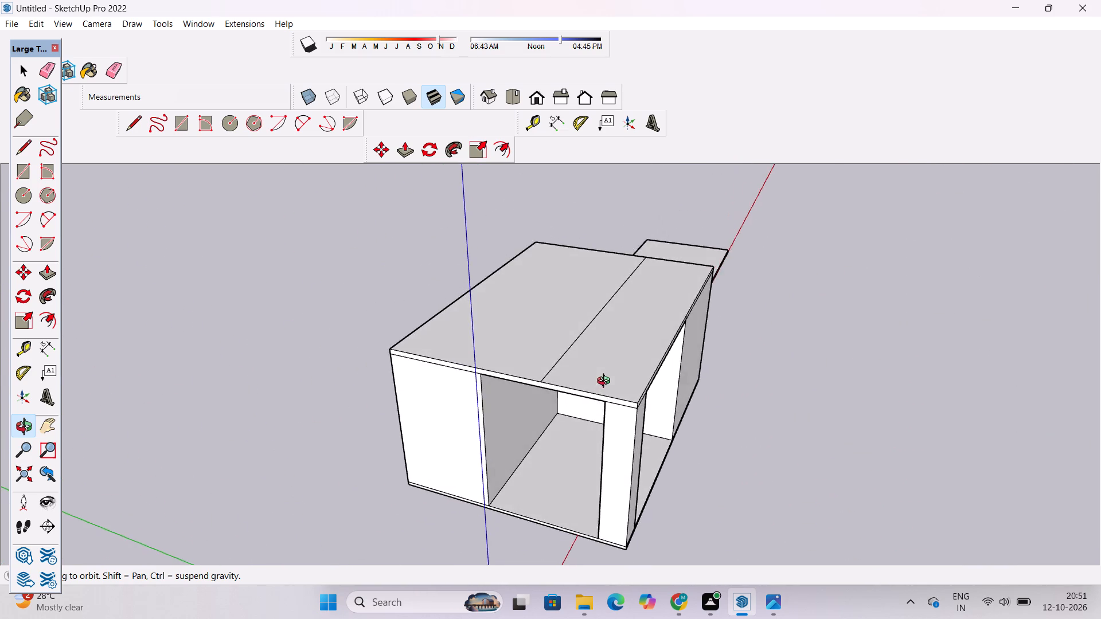
pyautogui.moveTo(676, 381); pyautogui.dragTo(503, 395)
pyautogui.scroll(-4, 520, 393)
pyautogui.moveTo(561, 393); pyautogui.dragTo(598, 438)
pyautogui.keyDown('shift'); pyautogui.moveTo(571, 434); pyautogui.dragTo(549, 469); pyautogui.keyUp('shift')
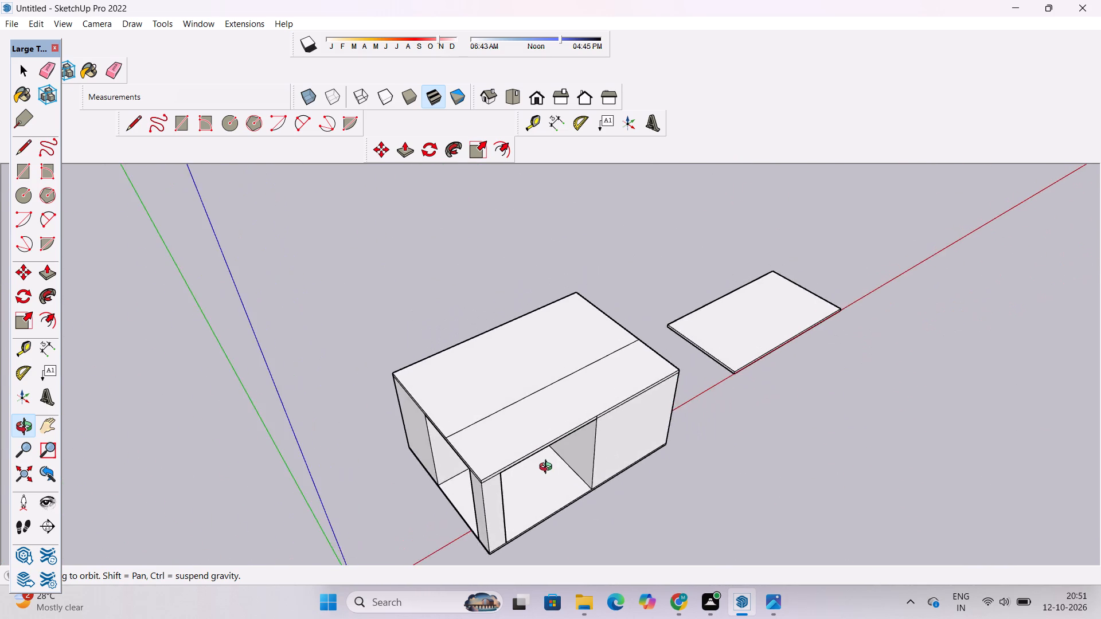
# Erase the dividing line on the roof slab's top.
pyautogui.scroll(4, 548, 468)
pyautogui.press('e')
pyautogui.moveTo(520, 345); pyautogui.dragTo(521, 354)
# Examine the undivided roof slab, corner column and recess from the front and the open end.
pyautogui.press('o')
pyautogui.scroll(-4, 540, 346)
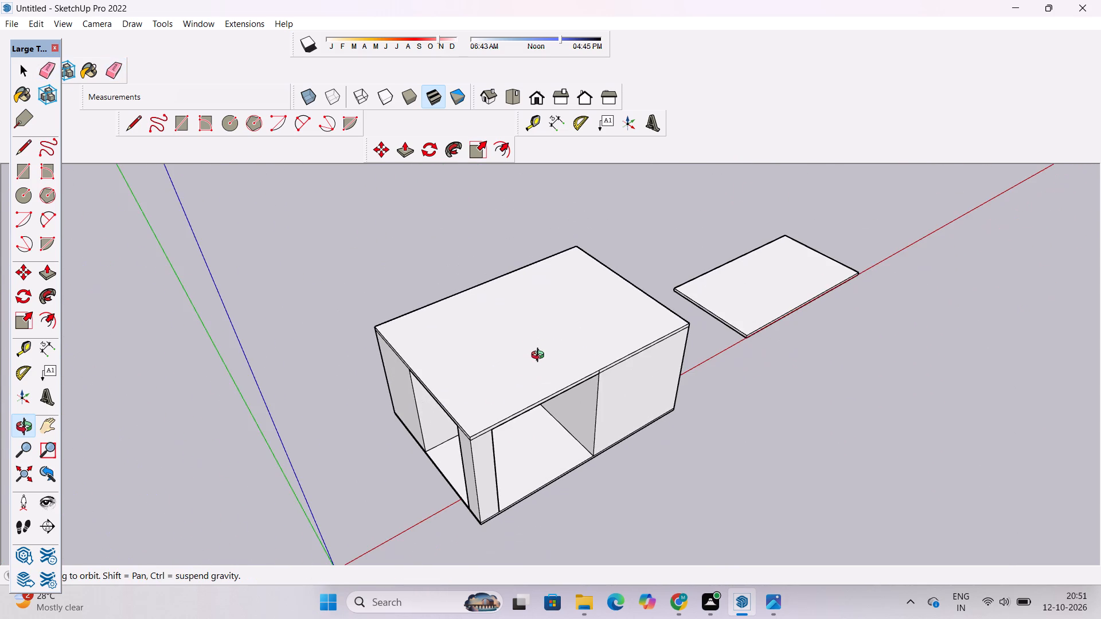
pyautogui.keyDown('shift'); pyautogui.moveTo(483, 413); pyautogui.dragTo(520, 369); pyautogui.keyUp('shift')
pyautogui.moveTo(500, 378); pyautogui.dragTo(591, 305)
pyautogui.scroll(2, 538, 346)
pyautogui.moveTo(540, 344); pyautogui.dragTo(545, 399)
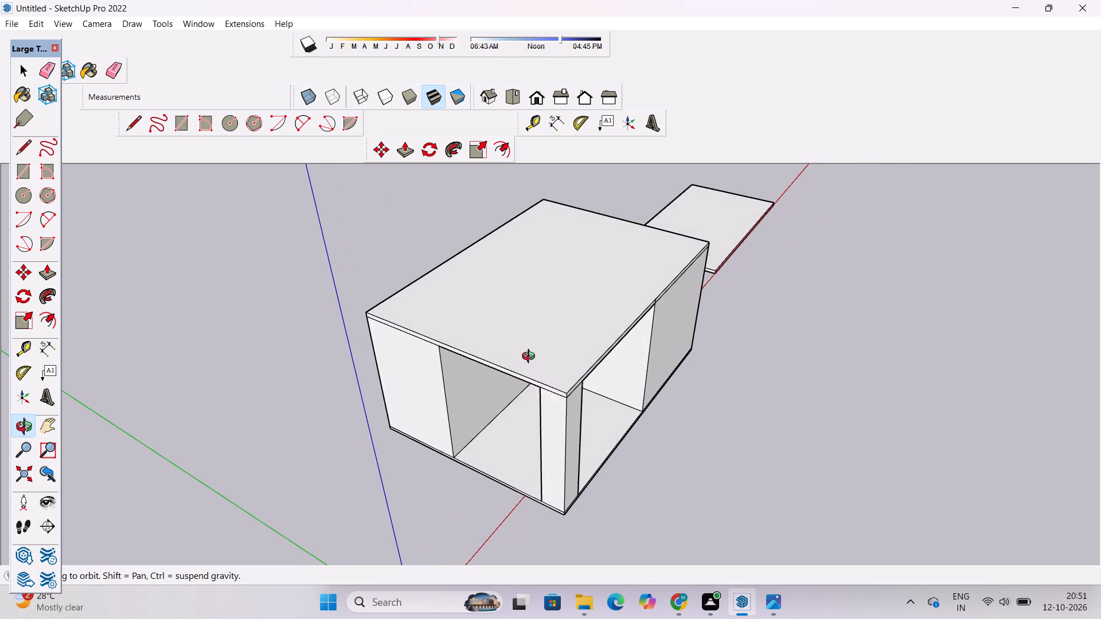
pyautogui.keyDown('shift'); pyautogui.moveTo(573, 346); pyautogui.dragTo(568, 354); pyautogui.keyUp('shift')
pyautogui.moveTo(572, 360); pyautogui.dragTo(563, 373)
pyautogui.scroll(-2, 570, 367)
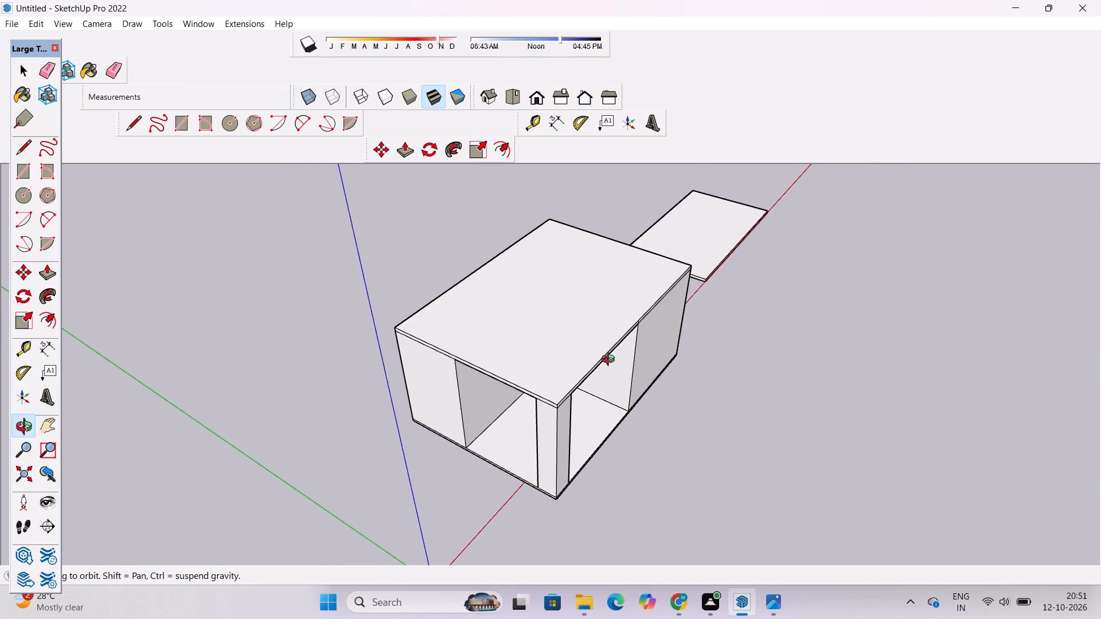
pyautogui.keyDown('shift'); pyautogui.moveTo(611, 361); pyautogui.dragTo(464, 372); pyautogui.keyUp('shift')
pyautogui.keyDown('shift'); pyautogui.moveTo(594, 324); pyautogui.dragTo(594, 356); pyautogui.keyUp('shift')
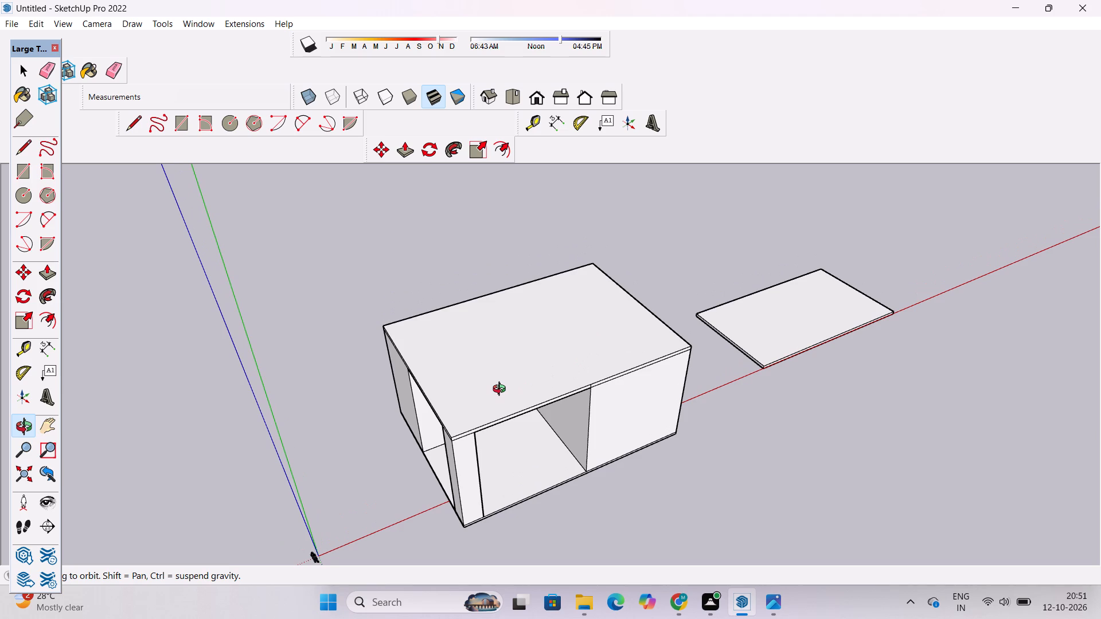
pyautogui.moveTo(496, 384); pyautogui.dragTo(538, 408)
pyautogui.moveTo(544, 437); pyautogui.dragTo(583, 404)
pyautogui.scroll(3, 582, 414)
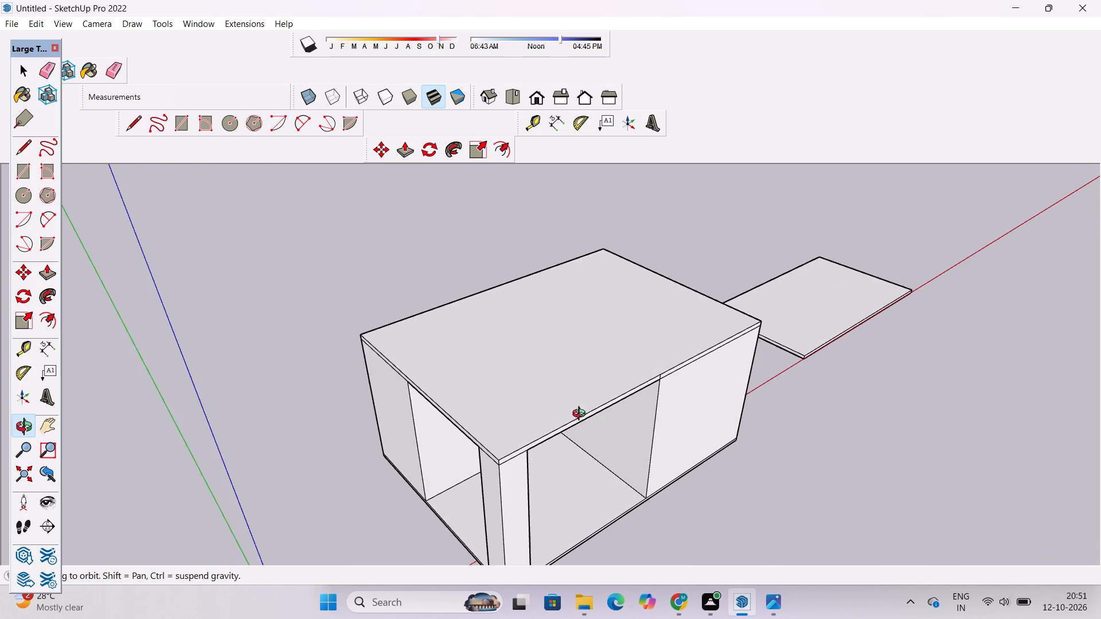
pyautogui.keyDown('shift'); pyautogui.moveTo(569, 418); pyautogui.dragTo(527, 413); pyautogui.keyUp('shift')
pyautogui.keyDown('shift'); pyautogui.moveTo(538, 408); pyautogui.dragTo(521, 405); pyautogui.keyUp('shift')
pyautogui.scroll(4, 521, 405)
pyautogui.keyDown('shift'); pyautogui.moveTo(536, 402); pyautogui.dragTo(510, 389); pyautogui.keyUp('shift')
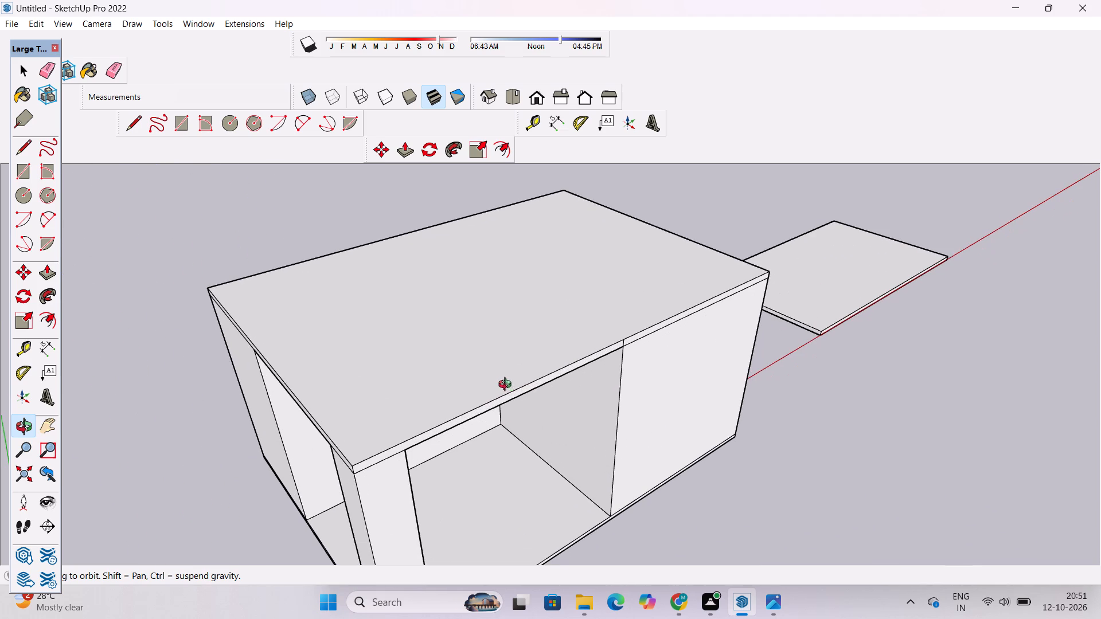
pyautogui.keyDown('shift'); pyautogui.click(499, 377); pyautogui.keyUp('shift')
# Place a guide across the roof slab's top, parallel to and 30' back from its front edge.
pyautogui.press('t')
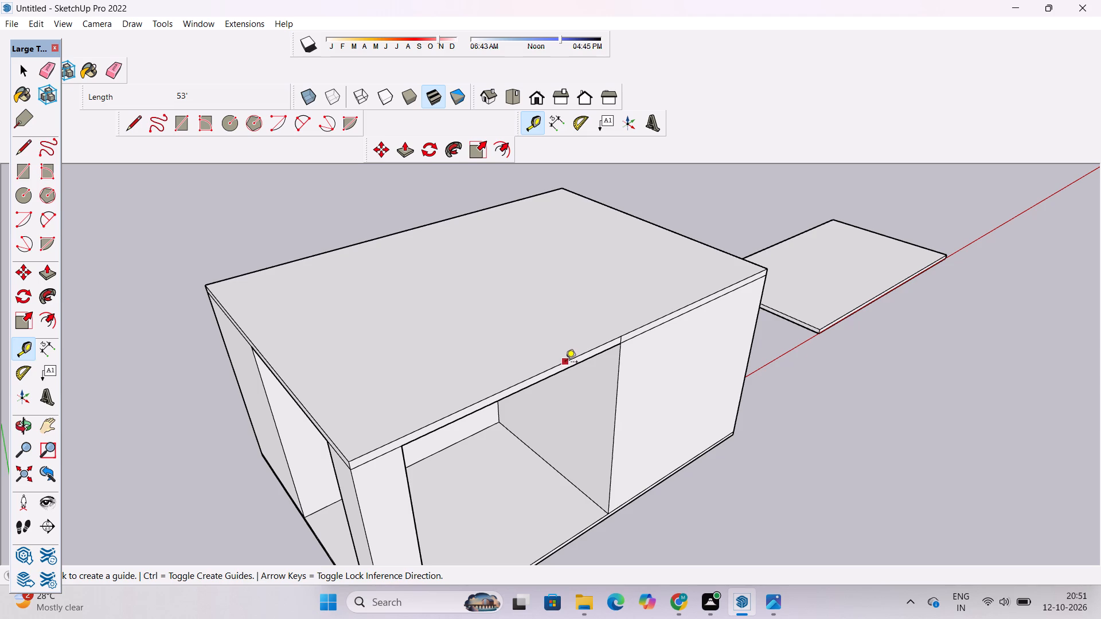
pyautogui.click(545, 371)
pyautogui.scroll(-5, 516, 369)
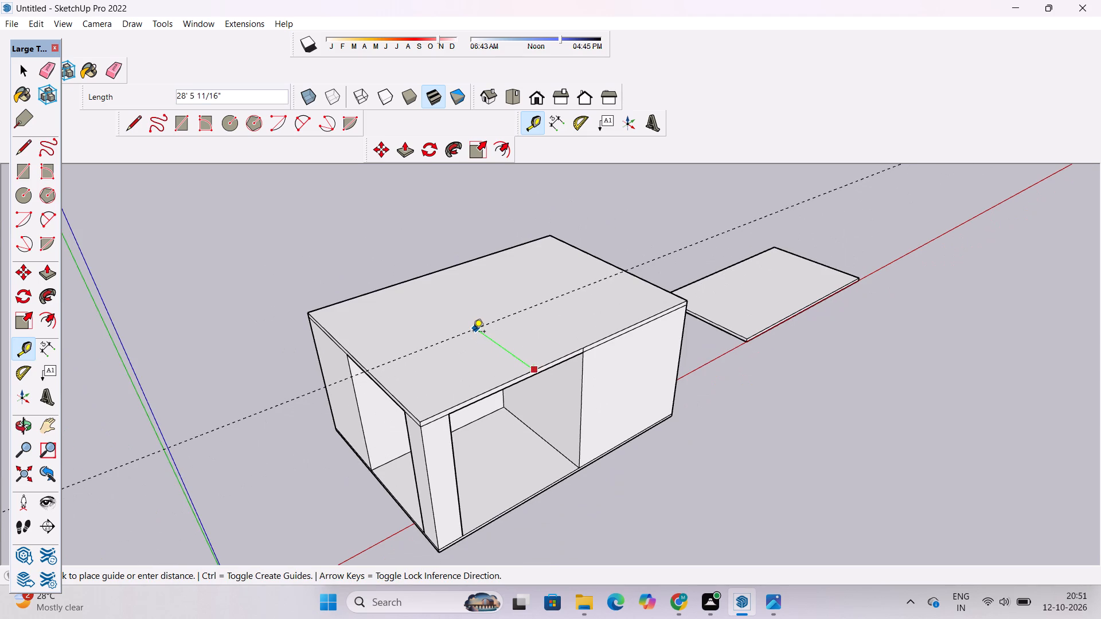
pyautogui.write("30'")
pyautogui.press('Return')
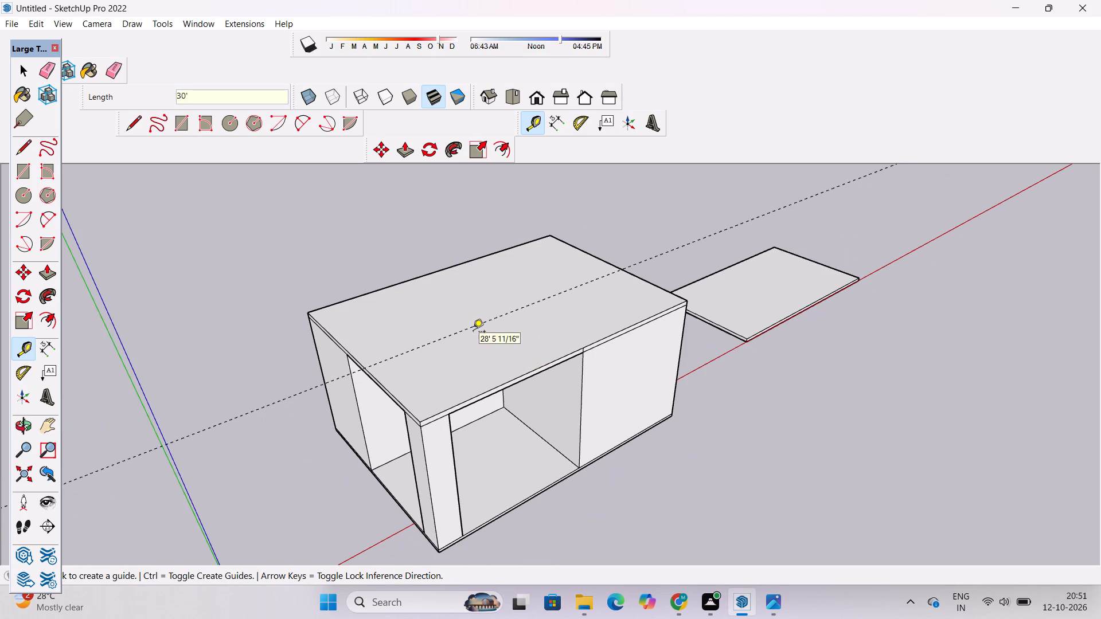
# Draw a line about 98' long along the guide, dividing the roof slab's top from end to end.
pyautogui.press('o')
pyautogui.moveTo(600, 382); pyautogui.dragTo(517, 396)
pyautogui.keyDown('shift'); pyautogui.moveTo(588, 335); pyautogui.dragTo(575, 389); pyautogui.keyUp('shift')
pyautogui.scroll(3, 384, 408)
pyautogui.moveTo(376, 421); pyautogui.dragTo(481, 390)
pyautogui.keyDown('shift'); pyautogui.moveTo(389, 444); pyautogui.dragTo(430, 418); pyautogui.keyUp('shift')
pyautogui.scroll(4, 415, 414)
pyautogui.keyDown('shift'); pyautogui.moveTo(477, 390); pyautogui.dragTo(466, 396); pyautogui.keyUp('shift')
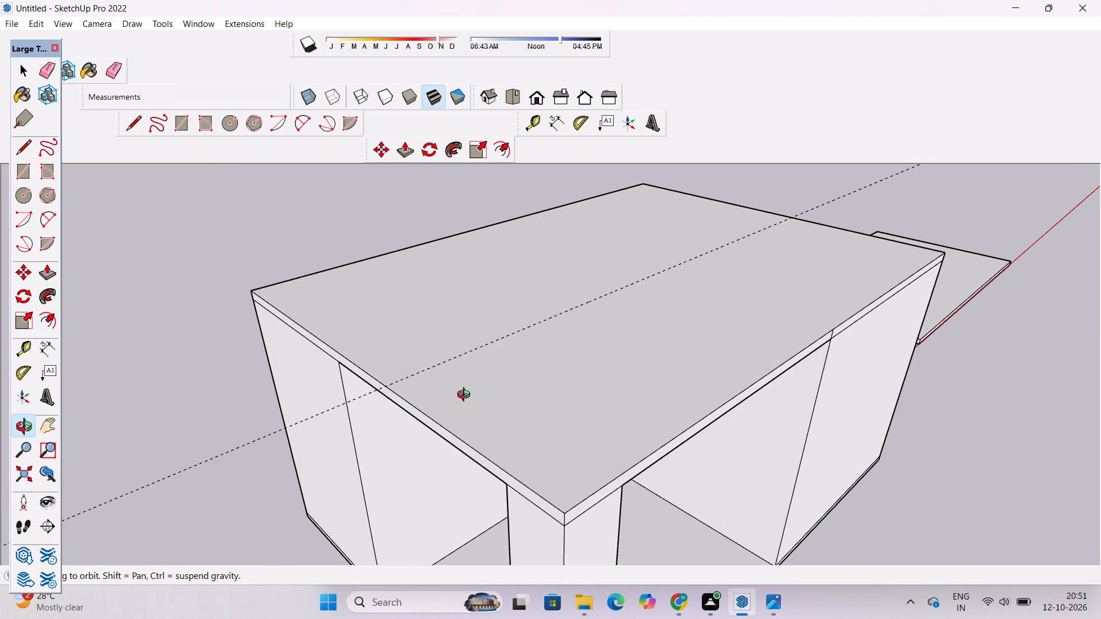
pyautogui.press('l')
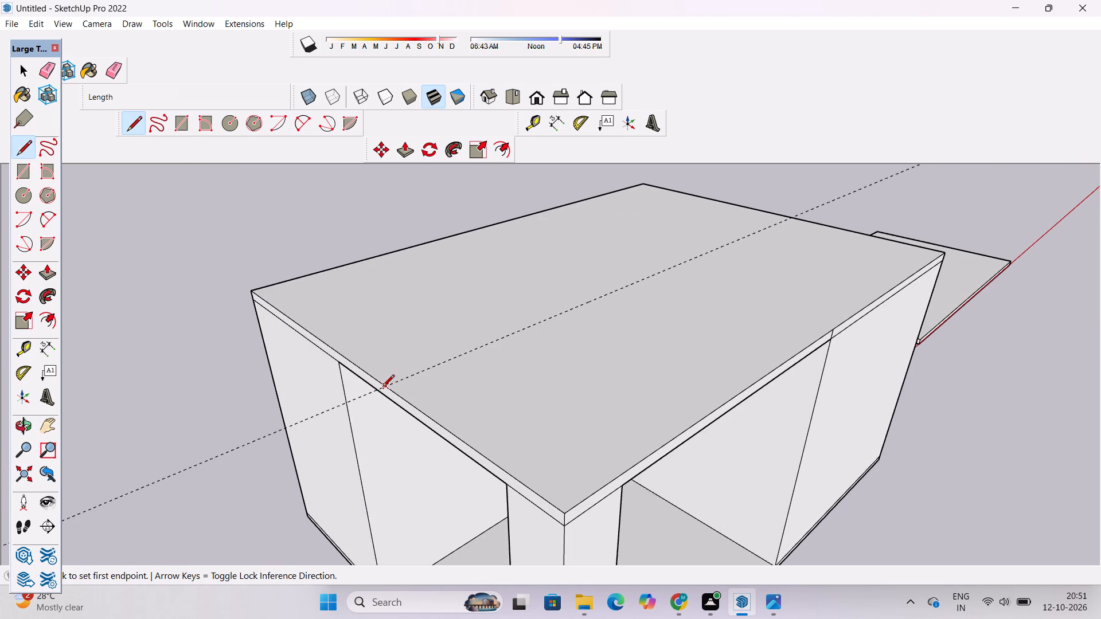
pyautogui.click(382, 387)
pyautogui.scroll(-7, 329, 387)
pyautogui.scroll(3, 622, 285)
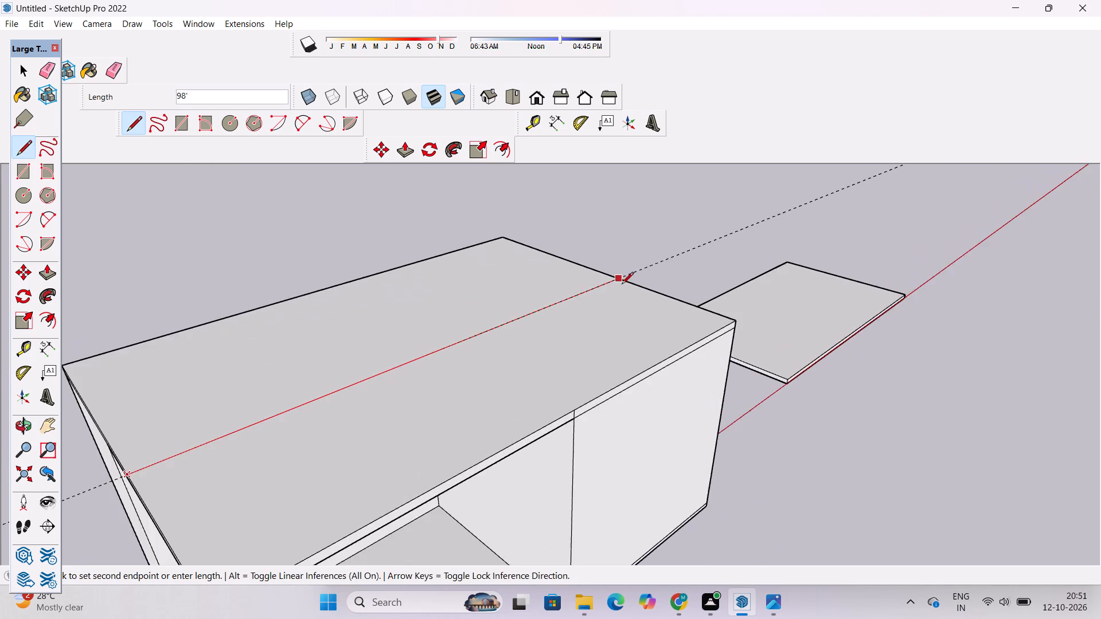
pyautogui.scroll(3, 622, 285)
pyautogui.click(620, 277)
pyautogui.press('space')
# Erase the guide extending beyond the roof slab's new dividing line.
pyautogui.press('e')
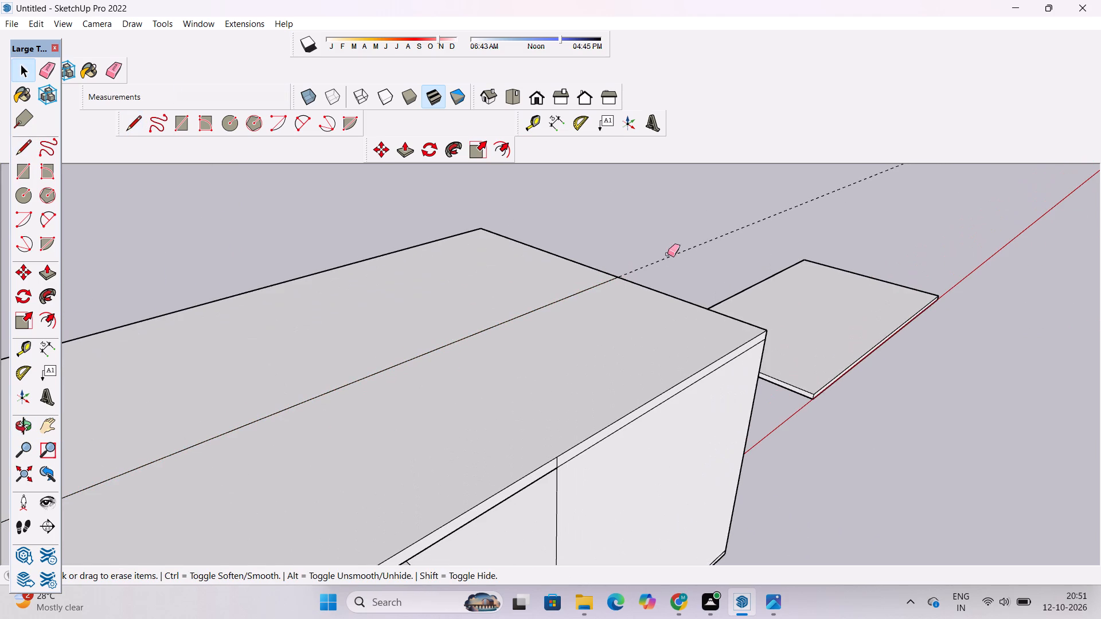
pyautogui.moveTo(669, 249); pyautogui.dragTo(673, 263)
# Examine the divided roof slab, the open end and the recess beneath it.
pyautogui.press('o')
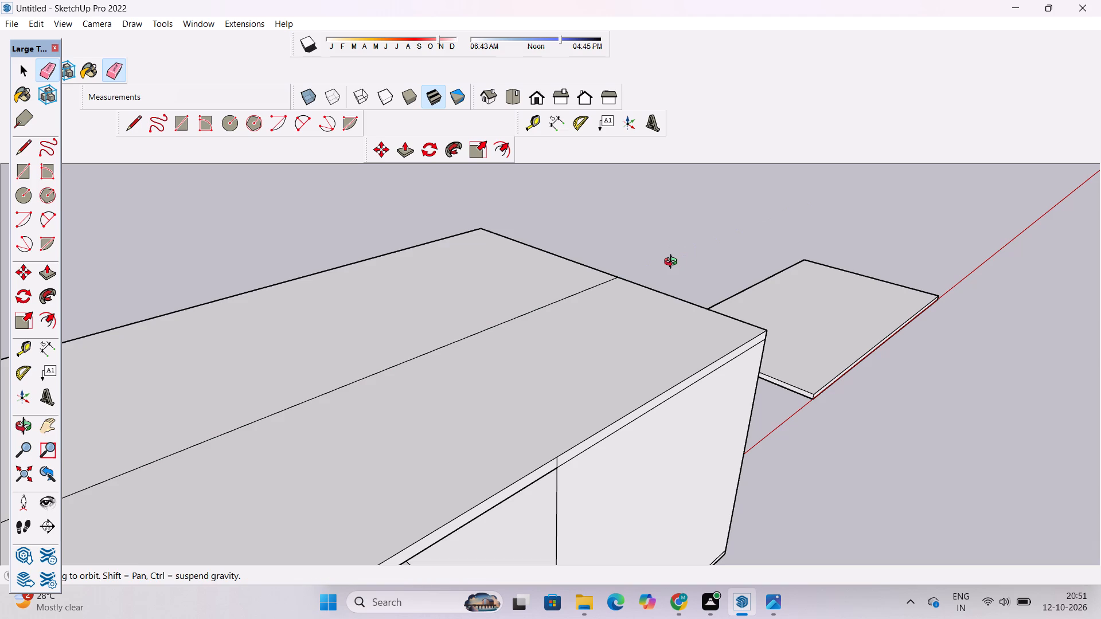
pyautogui.scroll(-1, 673, 265)
pyautogui.keyDown('shift'); pyautogui.moveTo(635, 339); pyautogui.dragTo(681, 250); pyautogui.keyUp('shift')
pyautogui.scroll(-8, 681, 250)
pyautogui.moveTo(422, 422); pyautogui.dragTo(554, 409)
pyautogui.scroll(4, 542, 395)
pyautogui.keyDown('shift'); pyautogui.click(542, 388); pyautogui.keyUp('shift')
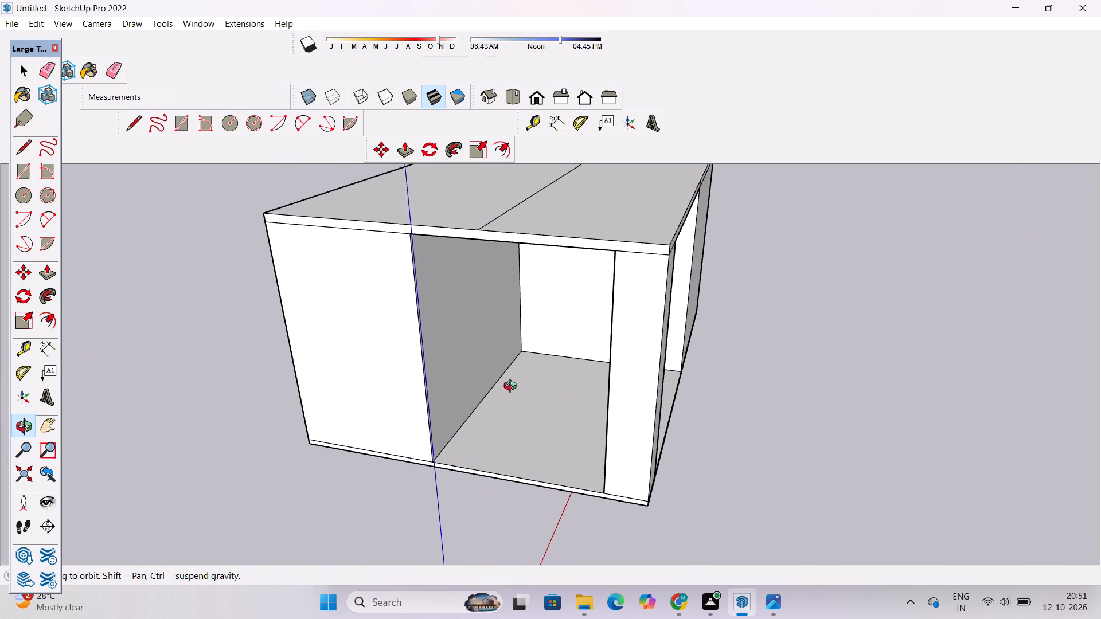
pyautogui.moveTo(599, 414); pyautogui.dragTo(401, 422)
pyautogui.scroll(-6, 402, 410)
pyautogui.moveTo(440, 406); pyautogui.dragTo(669, 448)
pyautogui.keyDown('shift'); pyautogui.moveTo(386, 443); pyautogui.dragTo(446, 429); pyautogui.keyUp('shift')
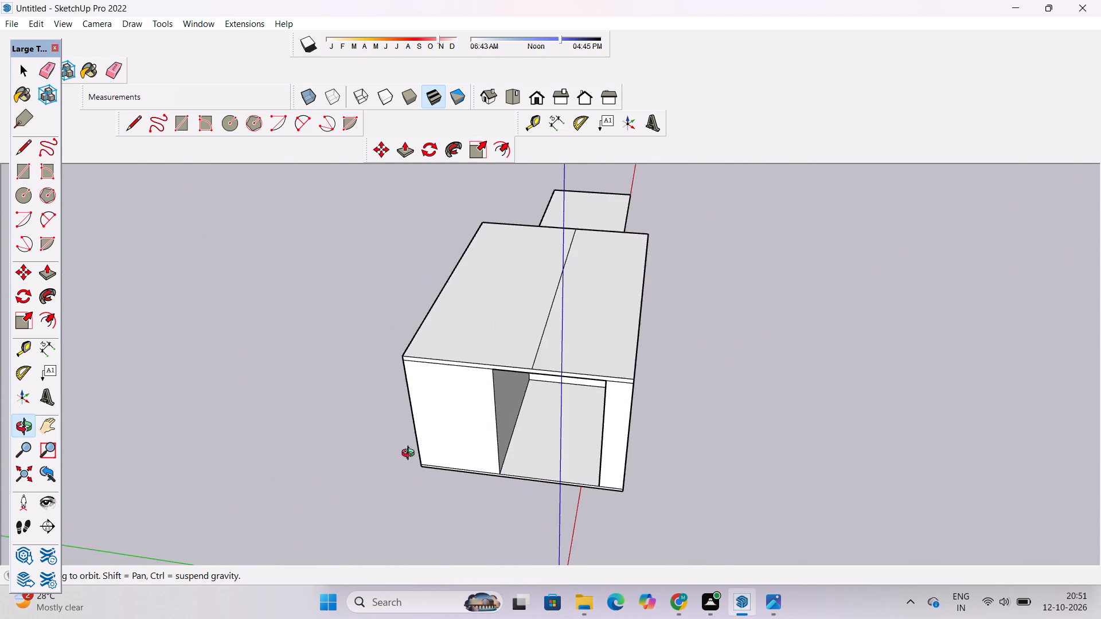
pyautogui.moveTo(413, 456); pyautogui.dragTo(519, 456)
# Push/Pull the base slab's rear edge face outward by 10'.
pyautogui.scroll(4, 493, 479)
pyautogui.keyDown('shift'); pyautogui.moveTo(433, 512); pyautogui.dragTo(502, 442); pyautogui.keyUp('shift')
pyautogui.moveTo(460, 516); pyautogui.dragTo(552, 429)
pyautogui.scroll(5, 559, 414)
pyautogui.moveTo(597, 455); pyautogui.dragTo(520, 465)
pyautogui.scroll(3, 452, 443)
pyautogui.keyDown('shift'); pyautogui.moveTo(461, 434); pyautogui.dragTo(492, 420); pyautogui.keyUp('shift')
pyautogui.click(491, 420)
pyautogui.press('p')
pyautogui.scroll(3, 488, 400)
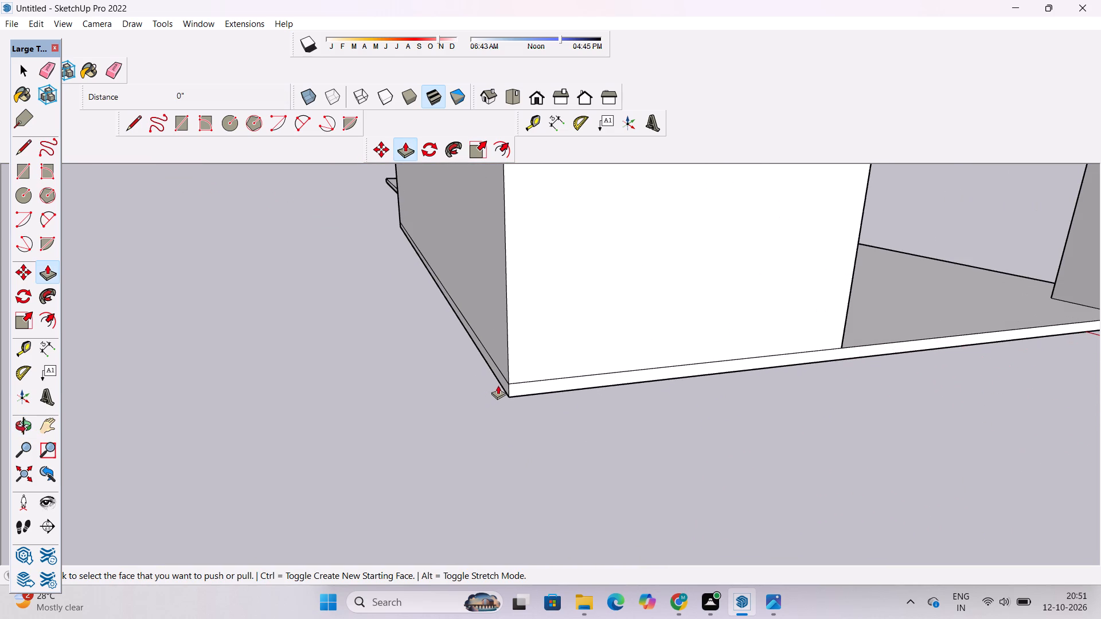
pyautogui.click(501, 385)
pyautogui.scroll(-4, 501, 385)
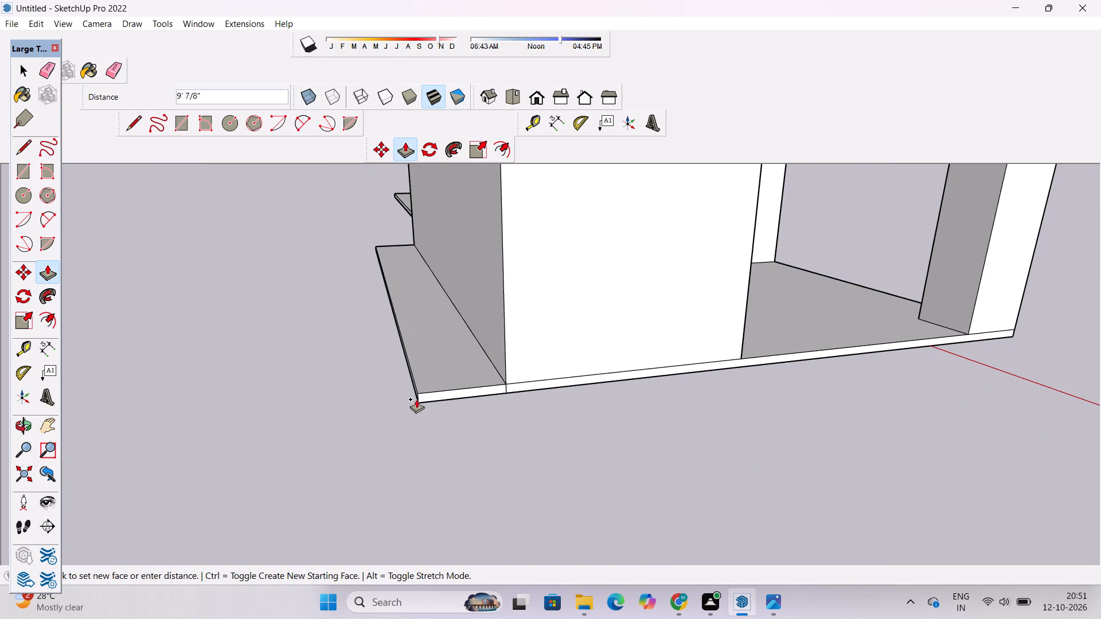
pyautogui.write("10'")
pyautogui.press('Return')
# Push/Pull the house's rear wall face outward 10', flush with the extended base slab's edge.
pyautogui.scroll(-6, 415, 416)
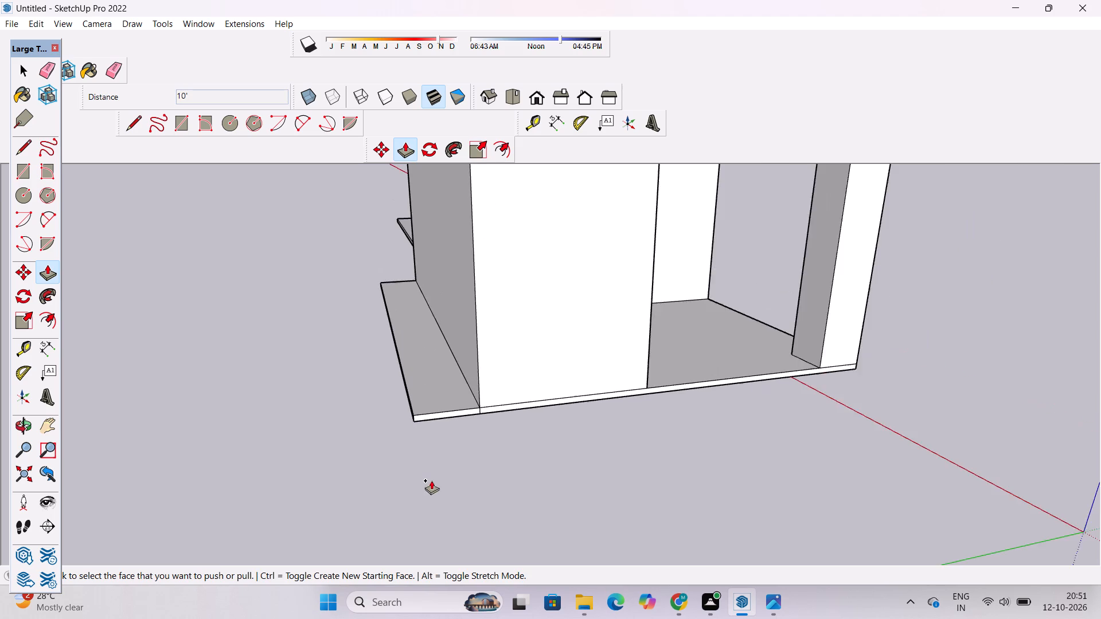
pyautogui.scroll(-8, 431, 480)
pyautogui.scroll(3, 431, 319)
pyautogui.click(432, 320)
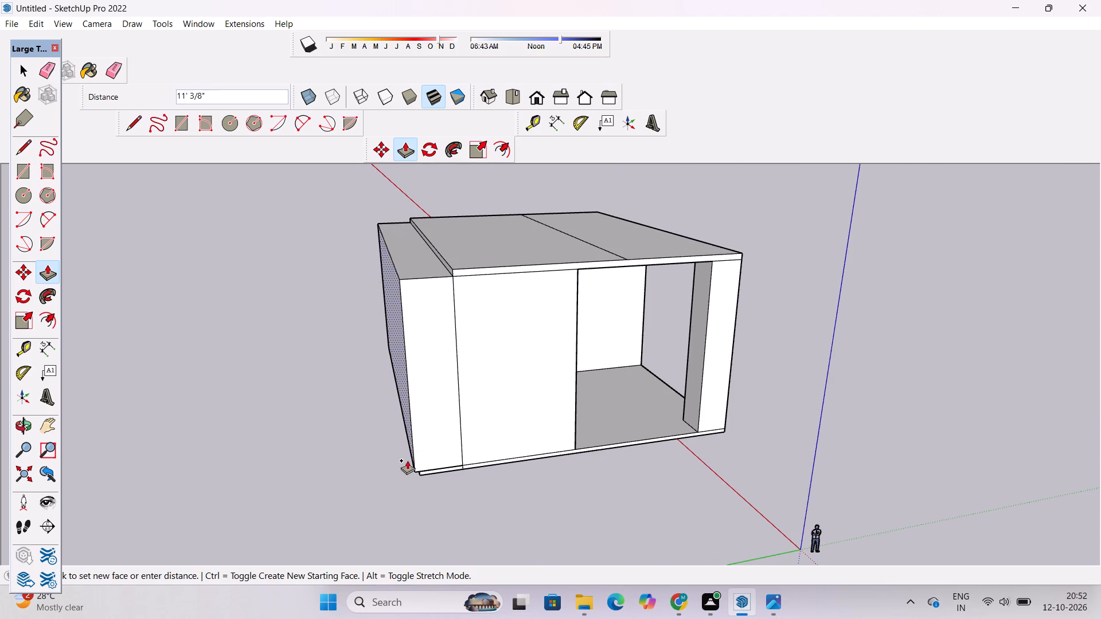
pyautogui.click(422, 473)
# Push/Pull the roof slab's rear edge face outward, flush with the extended rear wall.
pyautogui.scroll(5, 436, 264)
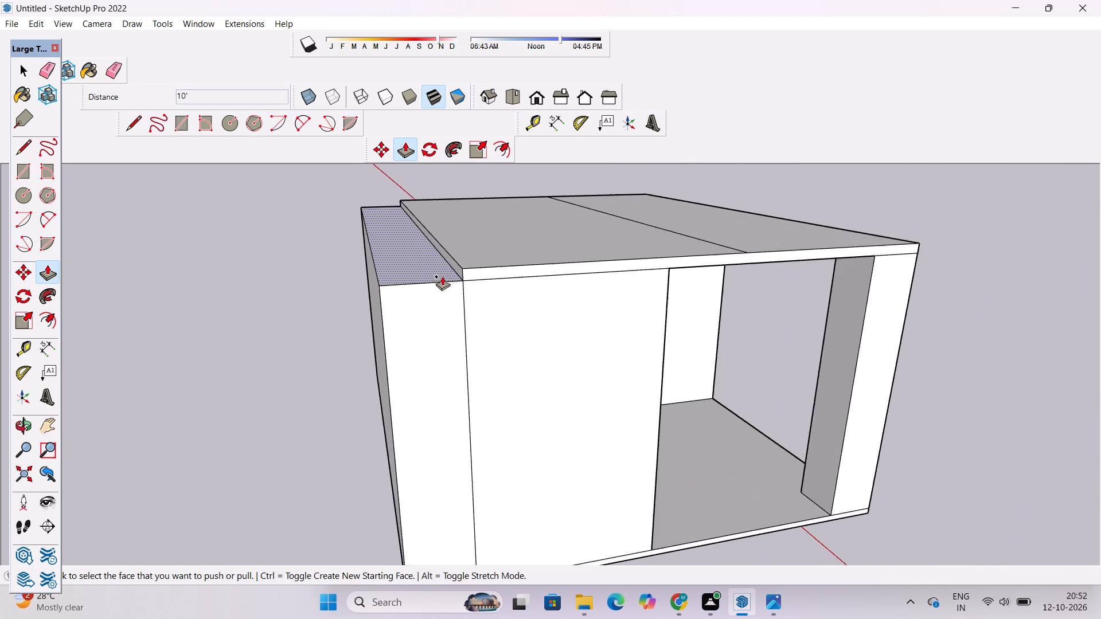
pyautogui.scroll(3, 442, 276)
pyautogui.click(465, 268)
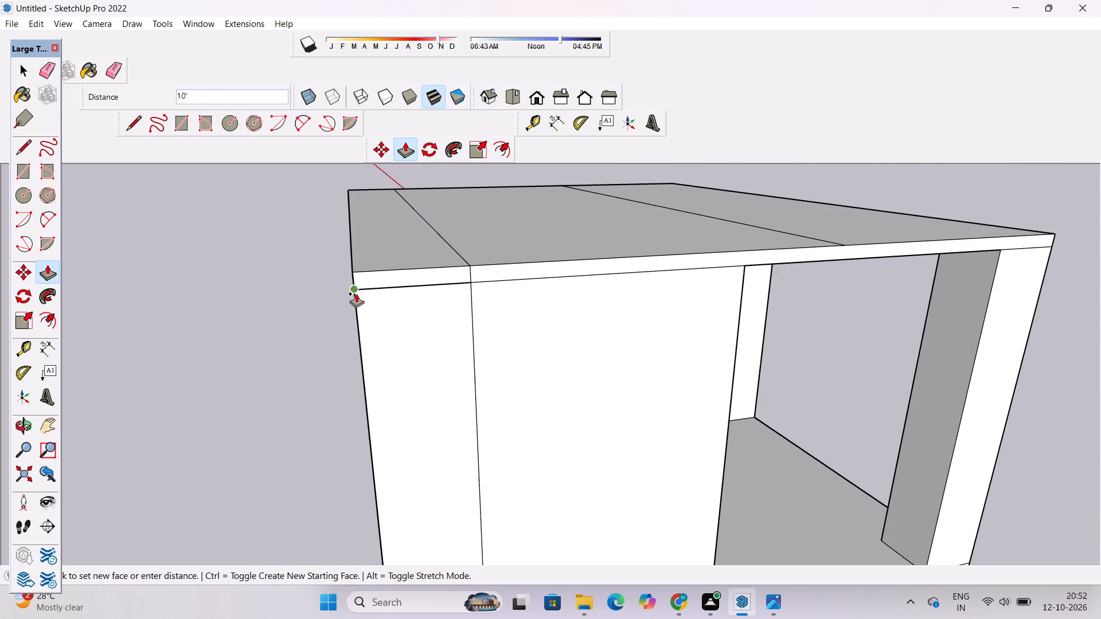
pyautogui.click(355, 293)
pyautogui.press('space')
# Erase the rear extension's leftover seam lines on the side wall, the roof top and the roof slab's edge.
pyautogui.write('o')
pyautogui.scroll(-4, 355, 293)
pyautogui.moveTo(512, 294); pyautogui.dragTo(467, 310)
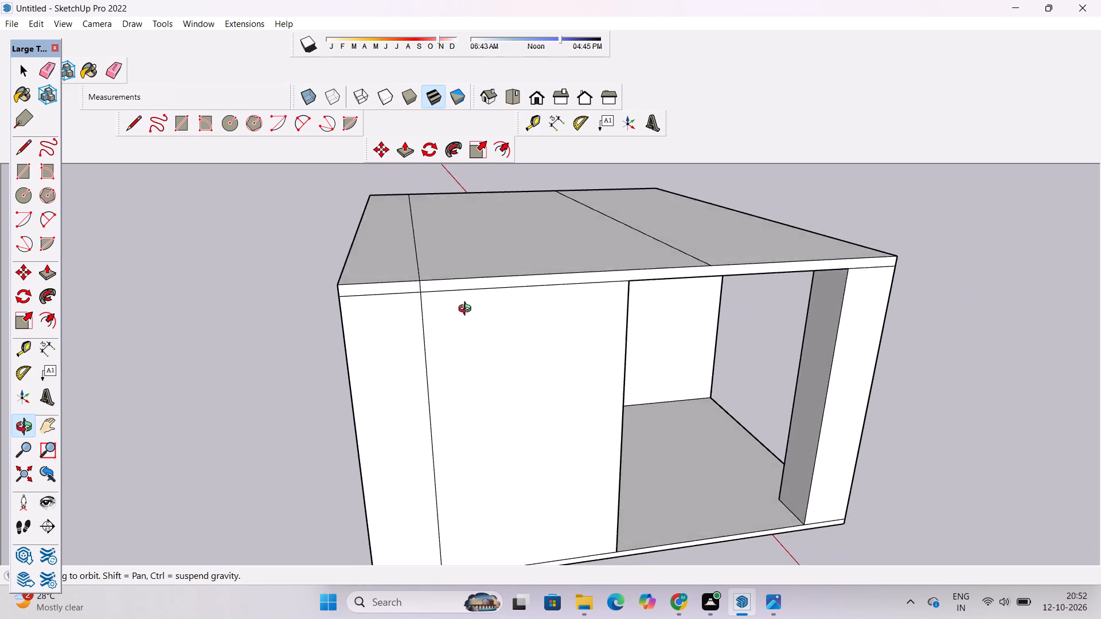
pyautogui.moveTo(467, 310); pyautogui.dragTo(463, 311)
pyautogui.keyDown('shift'); pyautogui.moveTo(460, 313); pyautogui.dragTo(456, 327); pyautogui.keyUp('shift')
pyautogui.press('e')
pyautogui.moveTo(427, 333); pyautogui.dragTo(397, 368)
pyautogui.scroll(3, 395, 289)
pyautogui.moveTo(415, 250); pyautogui.dragTo(411, 263)
pyautogui.scroll(8, 399, 319)
pyautogui.moveTo(400, 303); pyautogui.dragTo(389, 307)
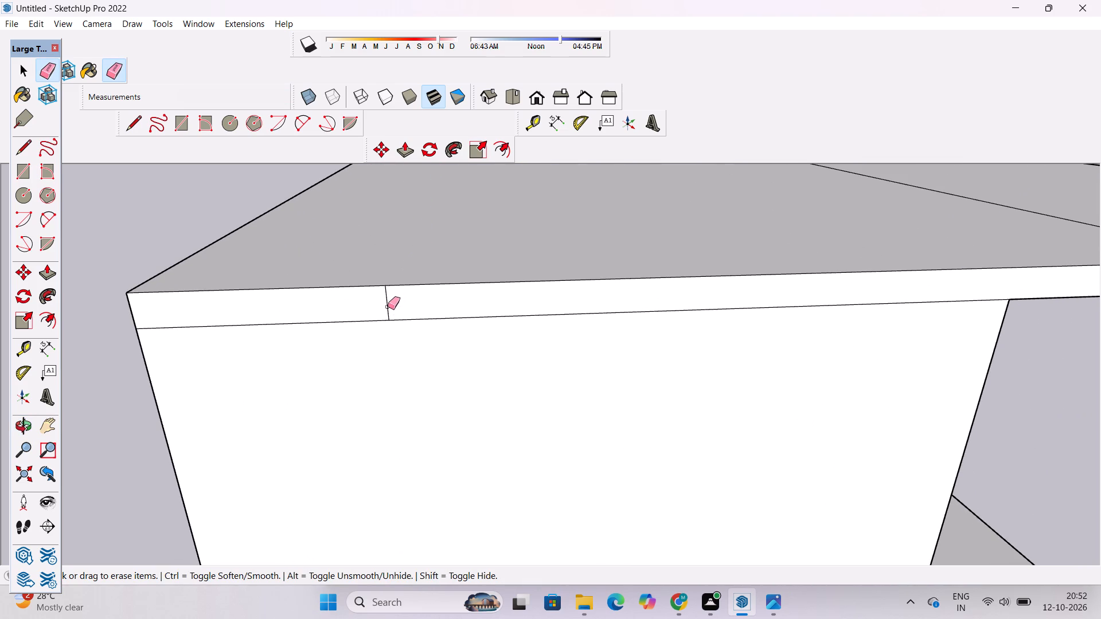
pyautogui.click(386, 307)
# Erase the rear extension's leftover seam lines on the opposite side wall and the roof slab edge above it.
pyautogui.press('o')
pyautogui.scroll(-12, 386, 307)
pyautogui.moveTo(700, 319); pyautogui.dragTo(549, 339)
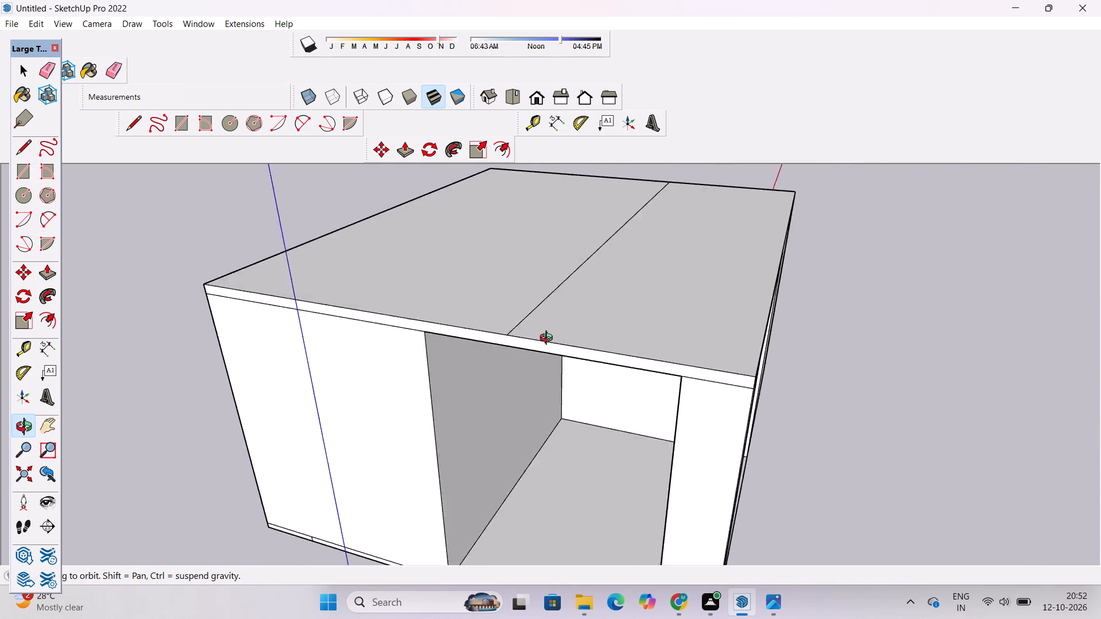
pyautogui.moveTo(549, 339); pyautogui.dragTo(540, 339)
pyautogui.scroll(-3, 537, 339)
pyautogui.moveTo(710, 381); pyautogui.dragTo(525, 385)
pyautogui.moveTo(715, 367); pyautogui.dragTo(482, 392)
pyautogui.moveTo(653, 392); pyautogui.dragTo(572, 385)
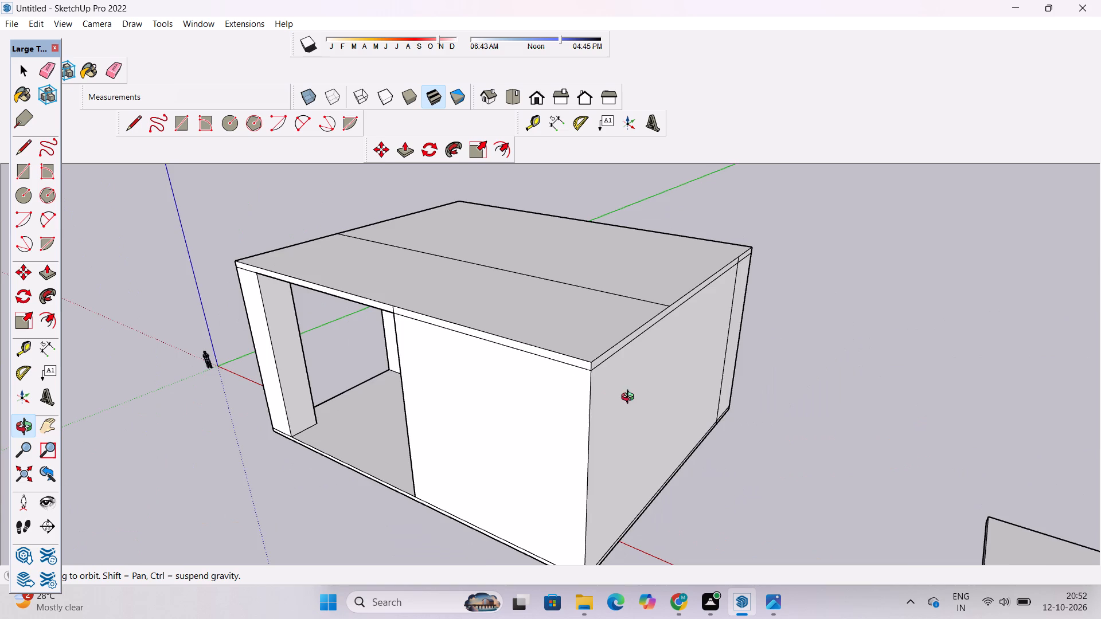
pyautogui.moveTo(633, 398); pyautogui.dragTo(583, 397)
pyautogui.moveTo(650, 383); pyautogui.dragTo(600, 379)
pyautogui.moveTo(592, 382); pyautogui.dragTo(584, 384)
pyautogui.press('e')
pyautogui.scroll(4, 632, 345)
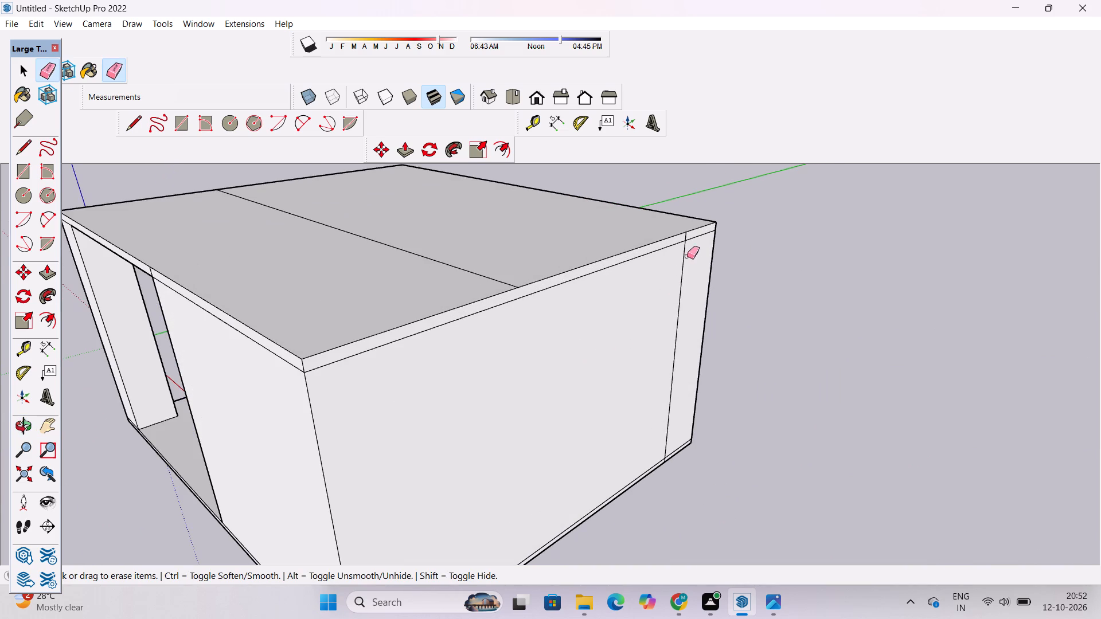
pyautogui.click(687, 256)
pyautogui.scroll(9, 680, 222)
pyautogui.moveTo(706, 219); pyautogui.dragTo(705, 219)
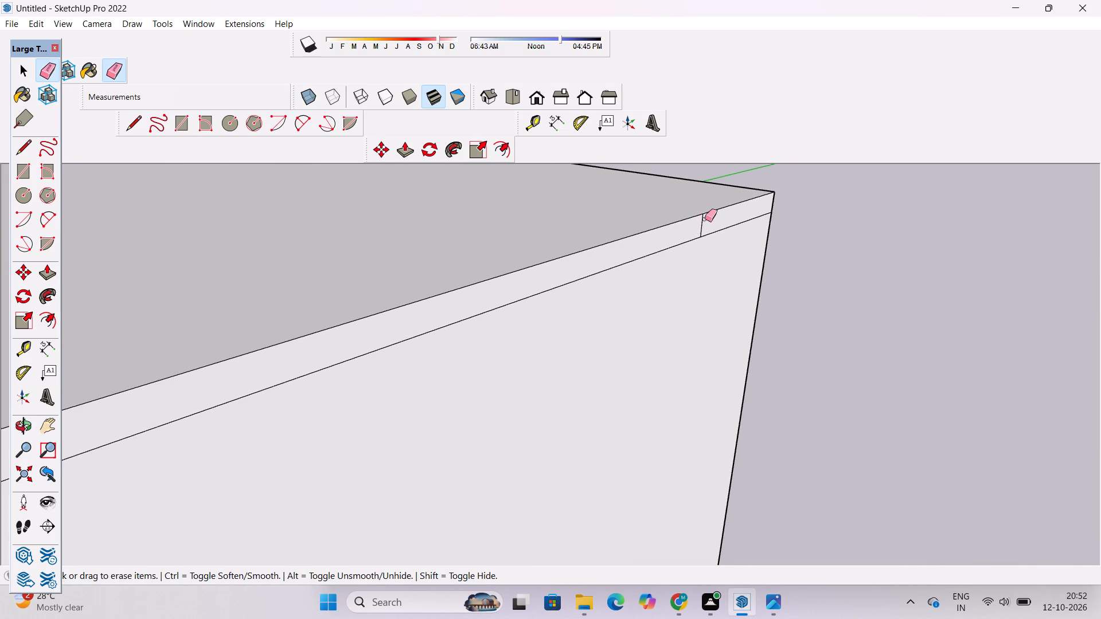
pyautogui.moveTo(705, 219); pyautogui.dragTo(688, 229)
# Erase the dividing line across the top of the roof slab.
pyautogui.scroll(-9, 772, 234)
pyautogui.moveTo(566, 255); pyautogui.dragTo(550, 278)
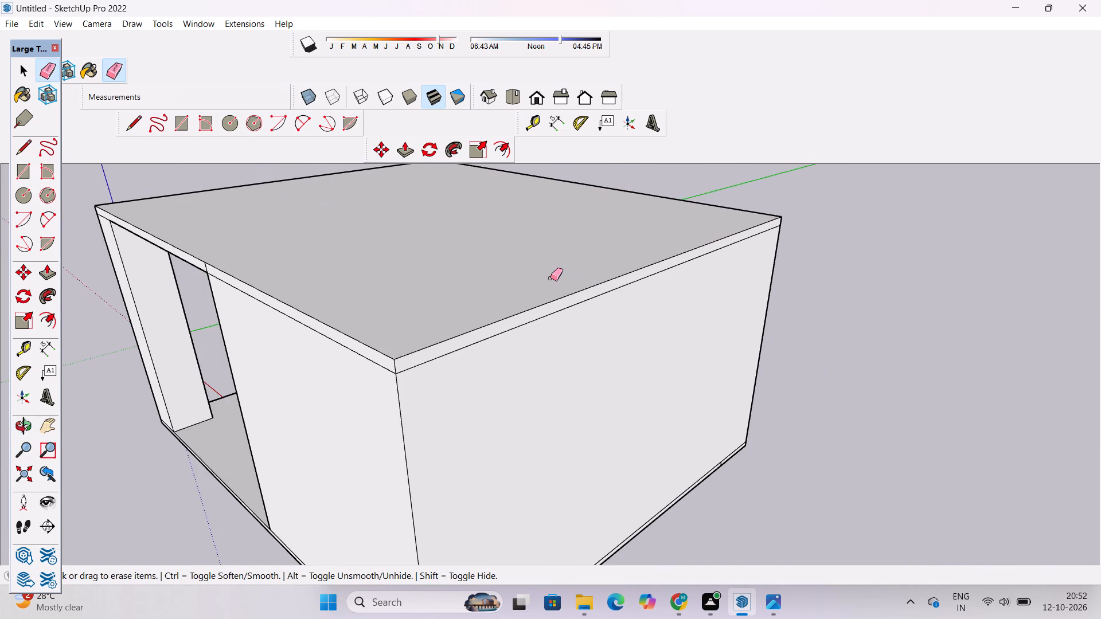
# Erase the short leftover seam on the base slab's edge below the solid side wall.
pyautogui.press('o')
pyautogui.scroll(-6, 549, 279)
pyautogui.keyDown('shift'); pyautogui.moveTo(499, 318); pyautogui.dragTo(530, 305); pyautogui.keyUp('shift')
pyautogui.moveTo(528, 327); pyautogui.dragTo(628, 297)
pyautogui.scroll(7, 705, 351)
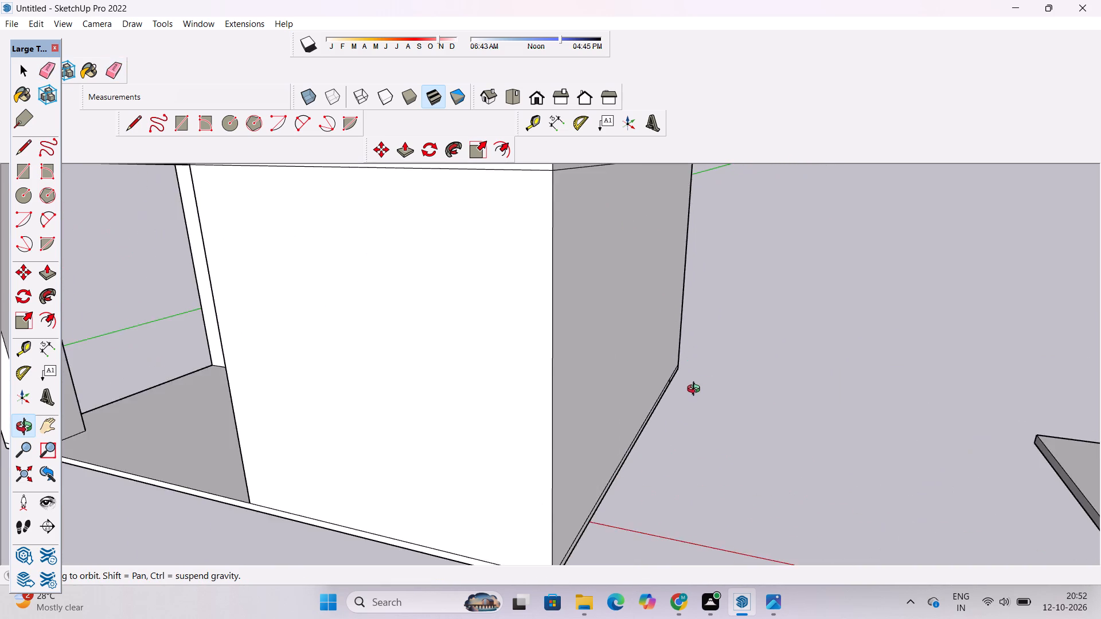
pyautogui.scroll(4, 696, 390)
pyautogui.moveTo(730, 426); pyautogui.dragTo(579, 431)
pyautogui.scroll(10, 625, 424)
pyautogui.keyDown('shift'); pyautogui.moveTo(662, 398); pyautogui.dragTo(574, 414); pyautogui.keyUp('shift')
pyautogui.press('e')
pyautogui.scroll(4, 572, 416)
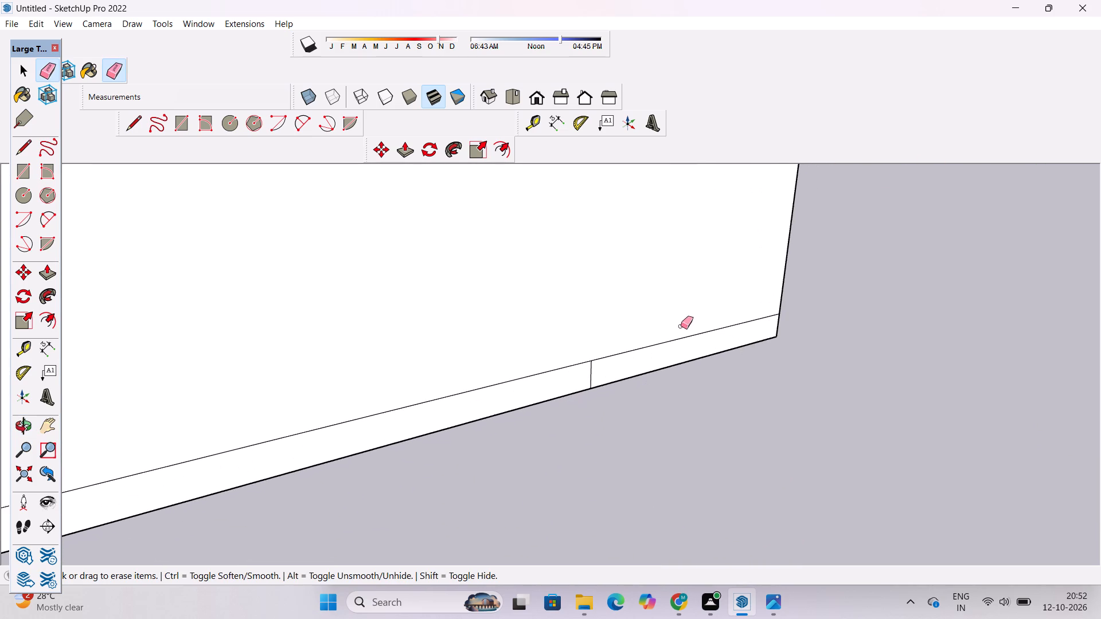
pyautogui.moveTo(602, 369); pyautogui.dragTo(590, 375)
# Examine the roof slab's edge above the open bay for leftover seam lines.
pyautogui.press('o')
pyautogui.scroll(-10, 711, 355)
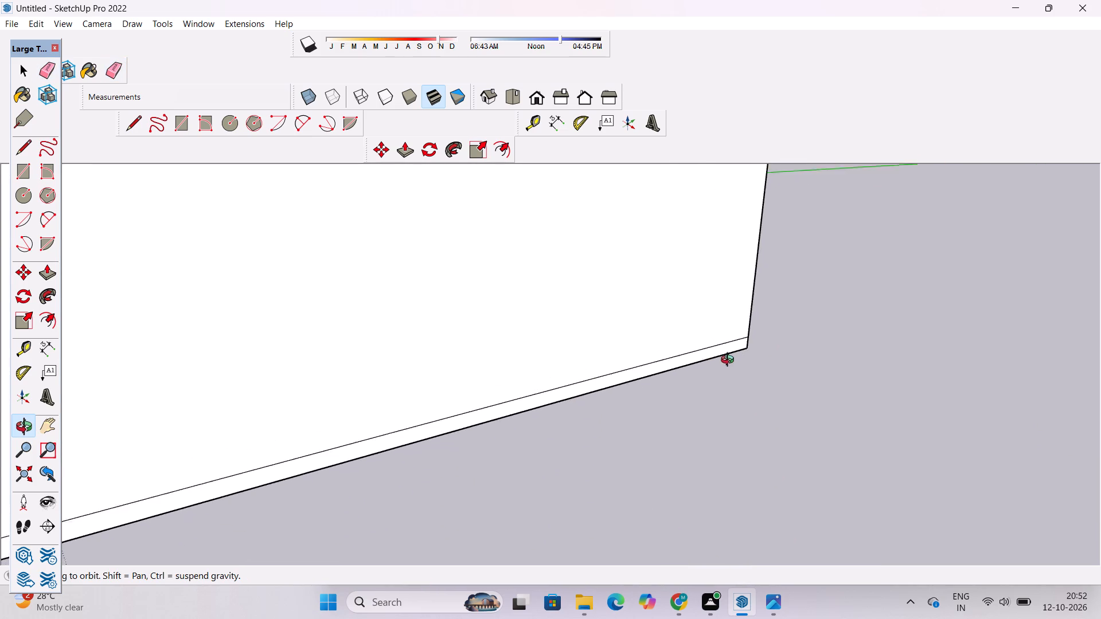
pyautogui.scroll(-16, 730, 361)
pyautogui.moveTo(554, 374); pyautogui.dragTo(792, 392)
pyautogui.scroll(2, 635, 346)
pyautogui.keyDown('shift'); pyautogui.moveTo(622, 337); pyautogui.dragTo(657, 418); pyautogui.keyUp('shift')
pyautogui.scroll(6, 627, 315)
pyautogui.keyDown('shift'); pyautogui.moveTo(616, 311); pyautogui.dragTo(639, 397); pyautogui.keyUp('shift')
pyautogui.moveTo(569, 401); pyautogui.dragTo(694, 397)
pyautogui.scroll(4, 754, 303)
pyautogui.keyDown('shift'); pyautogui.moveTo(766, 303); pyautogui.dragTo(654, 327); pyautogui.keyUp('shift')
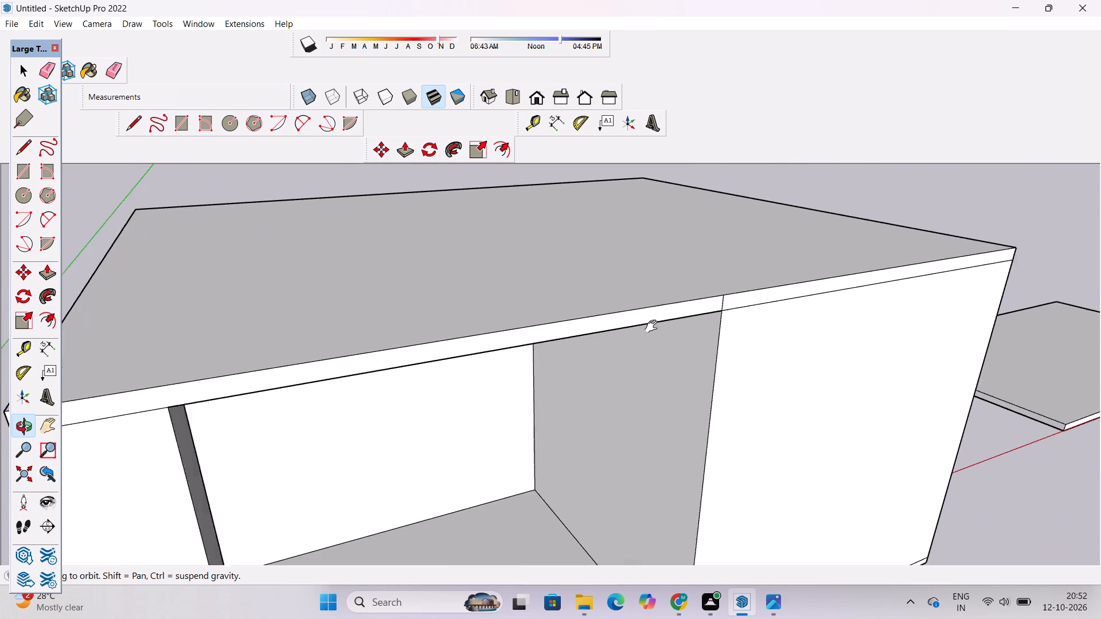
pyautogui.keyDown('shift'); pyautogui.moveTo(654, 327); pyautogui.dragTo(653, 327); pyautogui.keyUp('shift')
pyautogui.press('e')
pyautogui.scroll(2, 652, 327)
pyautogui.press('space')
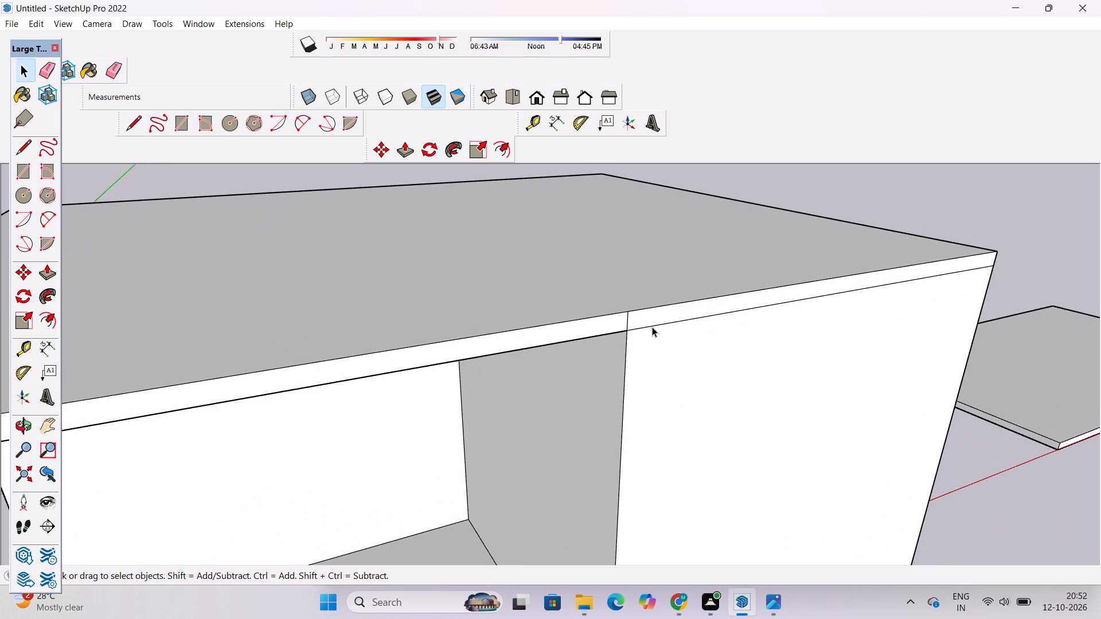
# Erase the short leftover seam on the base slab's edge beside the open bay, near the rear corner.
pyautogui.write('o')
pyautogui.scroll(-11, 652, 327)
pyautogui.moveTo(676, 341); pyautogui.dragTo(598, 365)
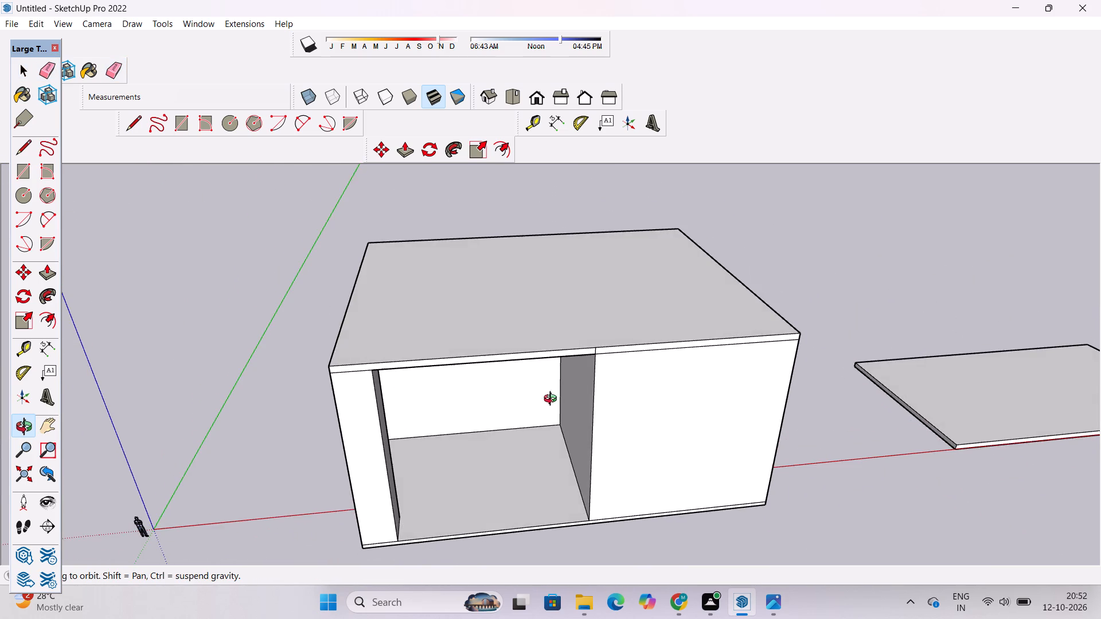
pyautogui.moveTo(490, 425); pyautogui.dragTo(719, 394)
pyautogui.keyDown('shift'); pyautogui.moveTo(590, 450); pyautogui.dragTo(607, 403); pyautogui.keyUp('shift')
pyautogui.scroll(8, 334, 498)
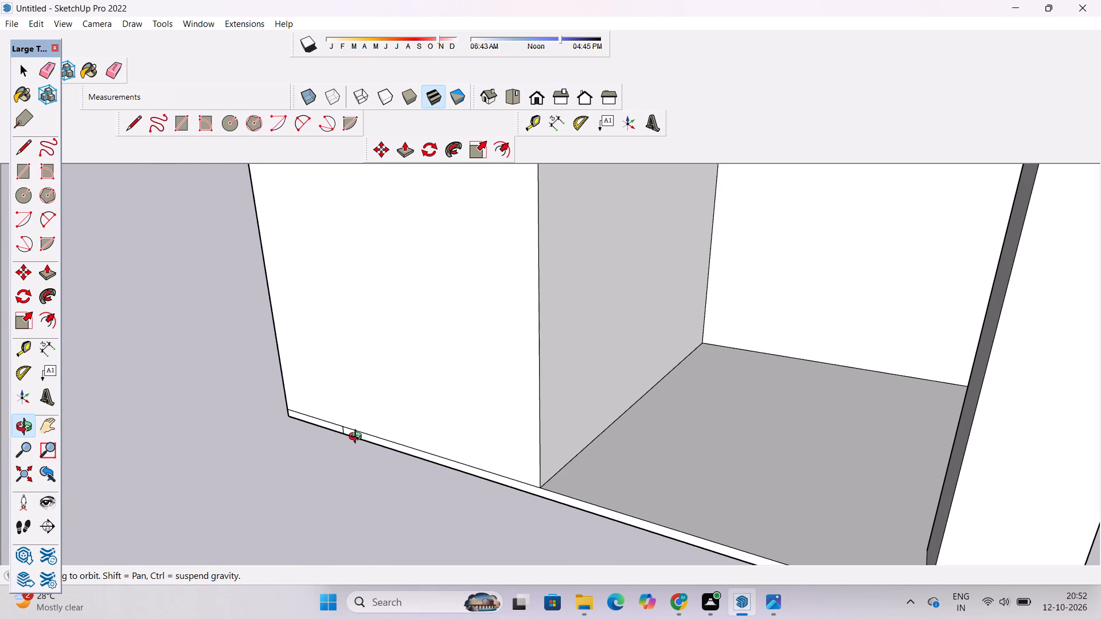
pyautogui.scroll(10, 331, 454)
pyautogui.keyDown('shift'); pyautogui.click(347, 429); pyautogui.keyUp('shift')
pyautogui.moveTo(348, 433); pyautogui.dragTo(374, 434)
pyautogui.press('e')
pyautogui.scroll(4, 378, 413)
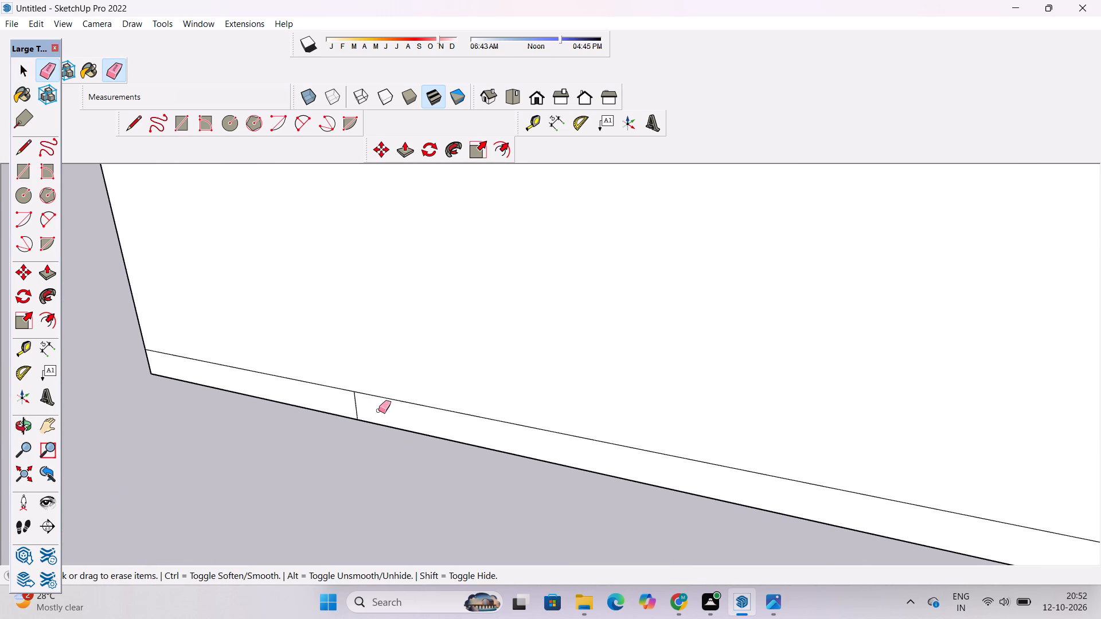
pyautogui.moveTo(378, 410); pyautogui.dragTo(354, 401)
# Examine the extended house mass, its open bays and roof slab from several sides.
pyautogui.press('o')
pyautogui.scroll(-13, 350, 401)
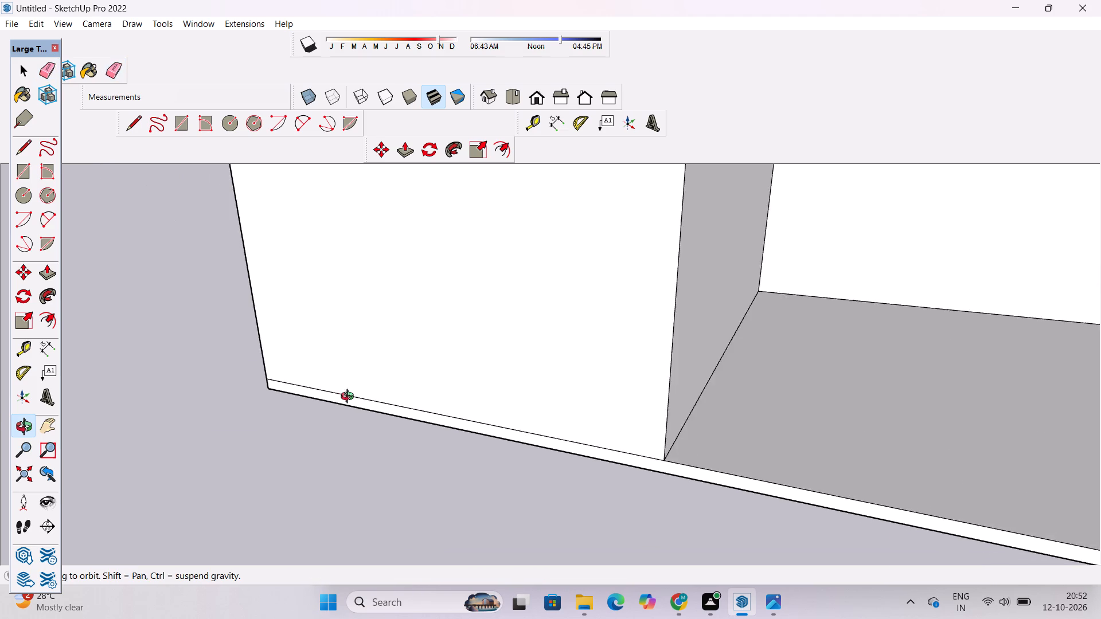
pyautogui.scroll(-14, 350, 398)
pyautogui.moveTo(618, 457); pyautogui.dragTo(480, 455)
pyautogui.keyDown('shift'); pyautogui.moveTo(542, 387); pyautogui.dragTo(506, 424); pyautogui.keyUp('shift')
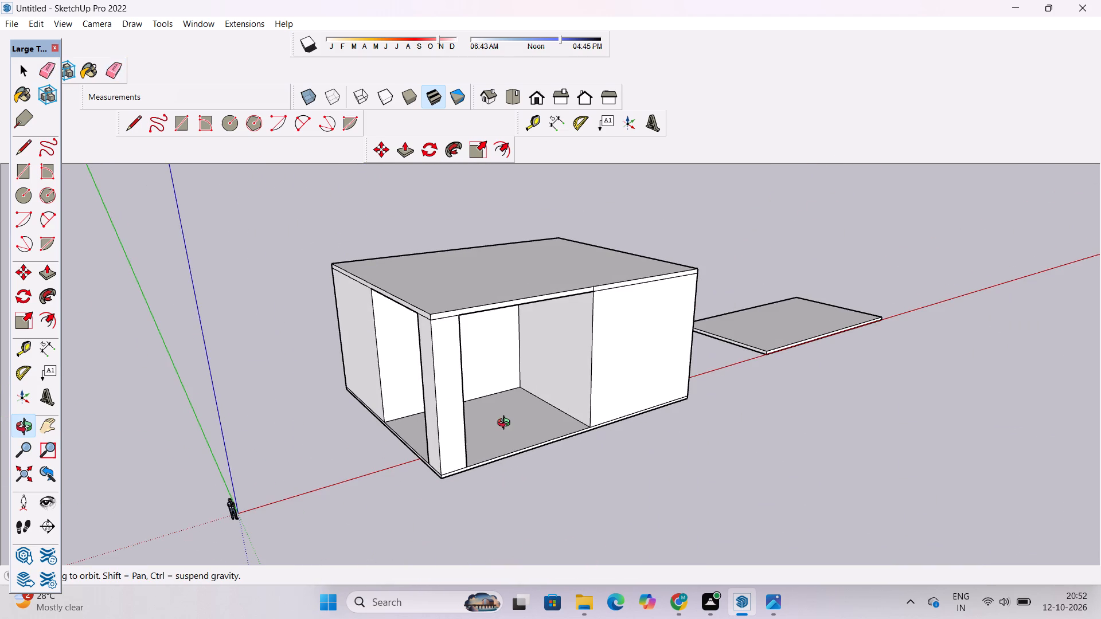
pyautogui.scroll(-5, 505, 418)
pyautogui.moveTo(578, 435); pyautogui.dragTo(480, 457)
pyautogui.scroll(4, 516, 307)
pyautogui.moveTo(466, 350); pyautogui.dragTo(631, 403)
pyautogui.scroll(4, 556, 421)
pyautogui.moveTo(522, 434); pyautogui.dragTo(540, 403)
pyautogui.moveTo(523, 424); pyautogui.dragTo(541, 395)
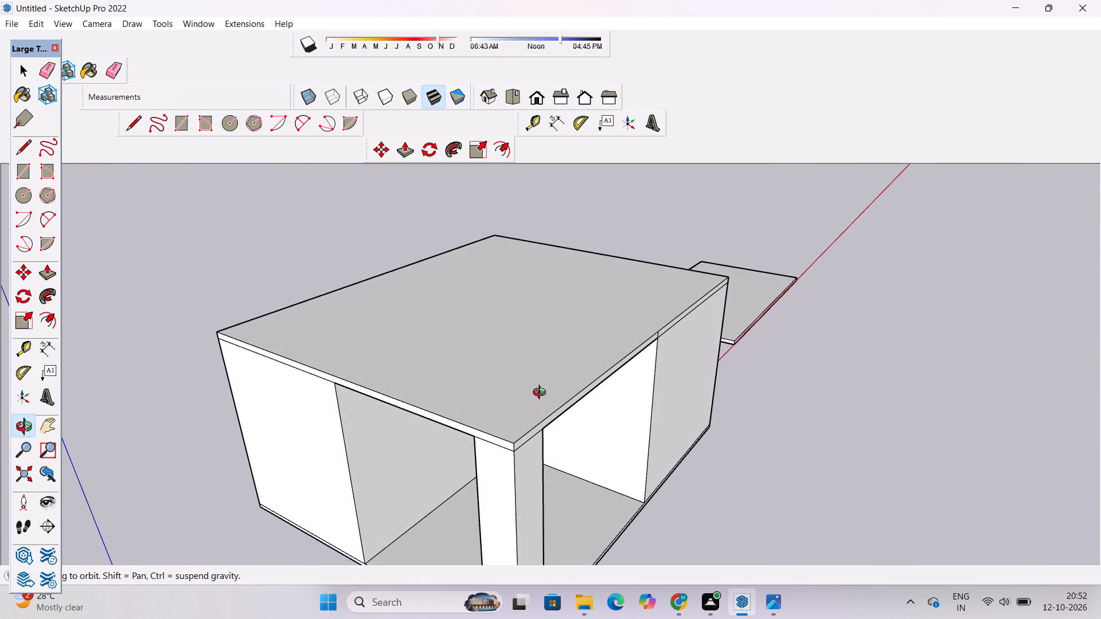
pyautogui.scroll(-2, 542, 394)
pyautogui.keyDown('shift'); pyautogui.moveTo(524, 416); pyautogui.dragTo(532, 398); pyautogui.keyUp('shift')
pyautogui.moveTo(540, 385); pyautogui.dragTo(540, 406)
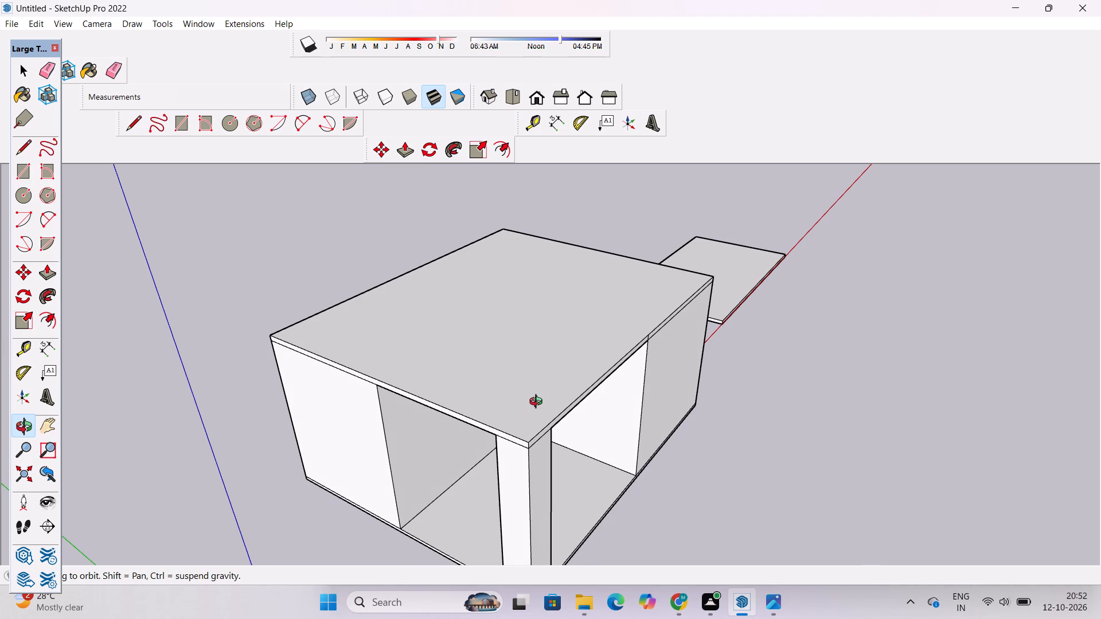
pyautogui.scroll(-2, 538, 403)
pyautogui.keyDown('shift'); pyautogui.moveTo(567, 400); pyautogui.dragTo(552, 421); pyautogui.keyUp('shift')
pyautogui.moveTo(550, 421); pyautogui.dragTo(532, 428)
pyautogui.scroll(1, 576, 398)
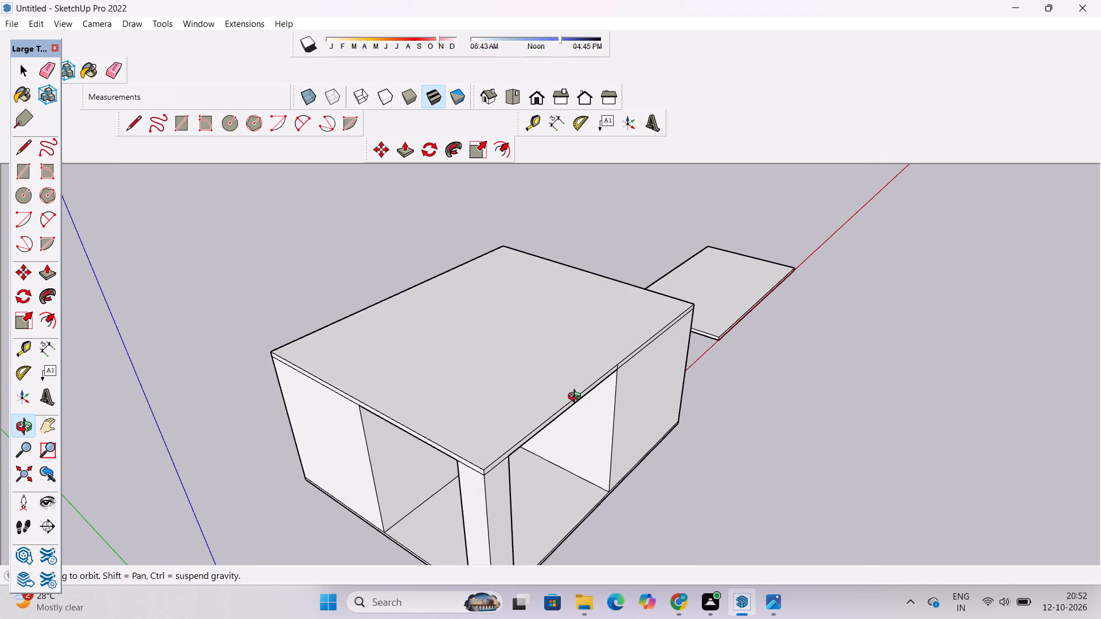
pyautogui.keyDown('shift'); pyautogui.moveTo(577, 398); pyautogui.dragTo(573, 380); pyautogui.keyUp('shift')
pyautogui.moveTo(569, 379); pyautogui.dragTo(555, 388)
pyautogui.keyDown('shift'); pyautogui.moveTo(541, 396); pyautogui.dragTo(536, 418); pyautogui.keyUp('shift')
pyautogui.keyDown('shift'); pyautogui.moveTo(532, 428); pyautogui.dragTo(531, 421); pyautogui.keyUp('shift')
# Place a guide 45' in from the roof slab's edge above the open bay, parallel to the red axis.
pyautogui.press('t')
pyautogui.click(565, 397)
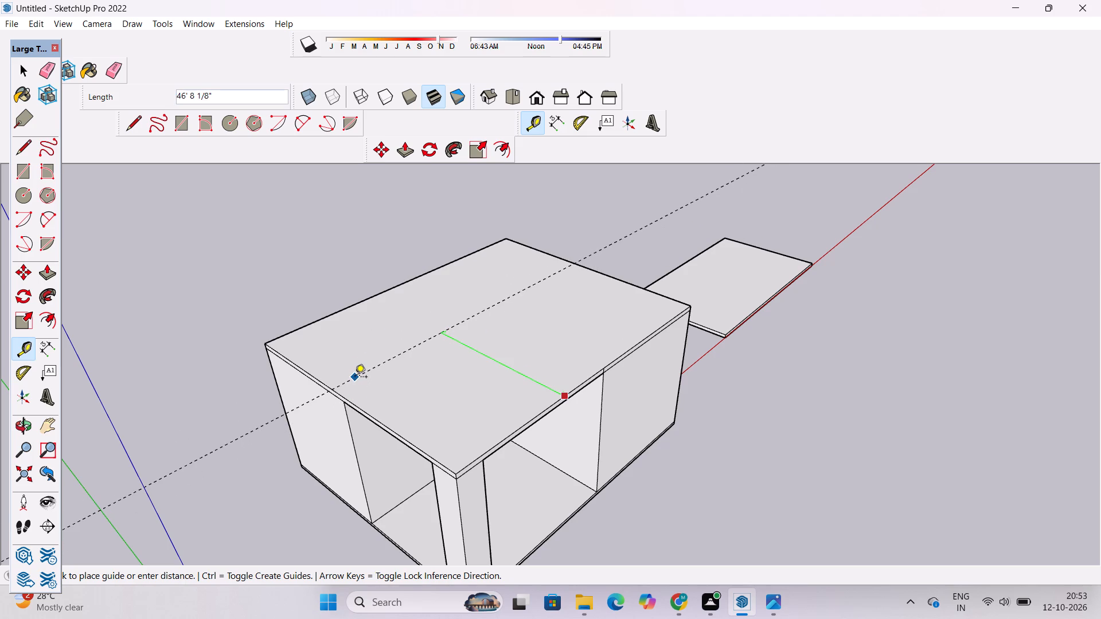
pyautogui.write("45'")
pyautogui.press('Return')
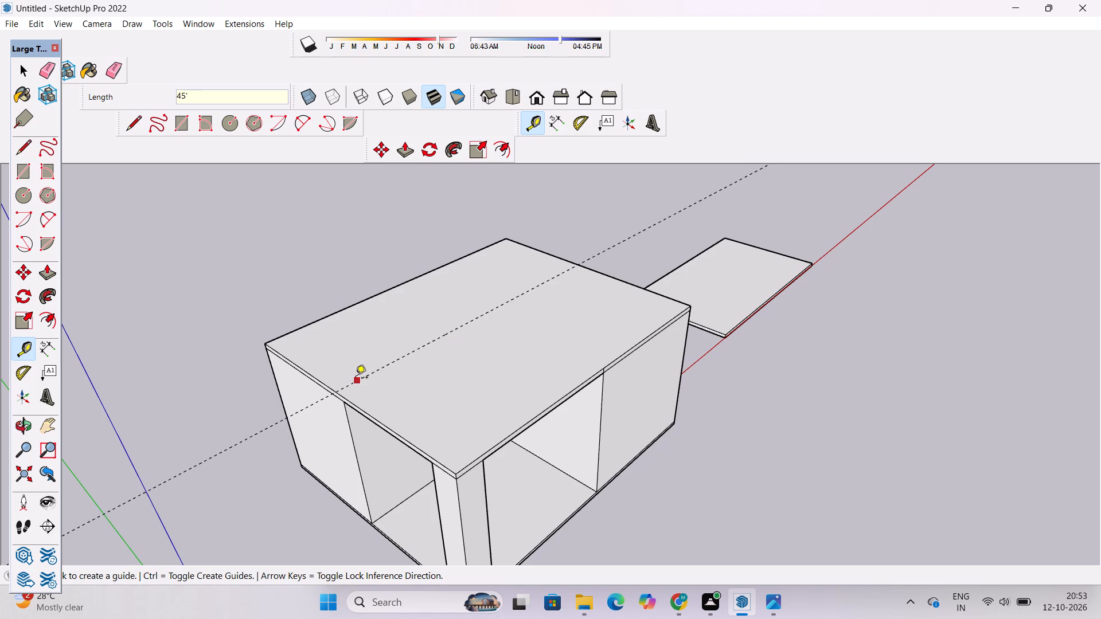
# Examine where the roof guide crosses the slab's edge in relation to the wall beside the opening.
pyautogui.press('l')
pyautogui.scroll(5, 341, 386)
pyautogui.press('o')
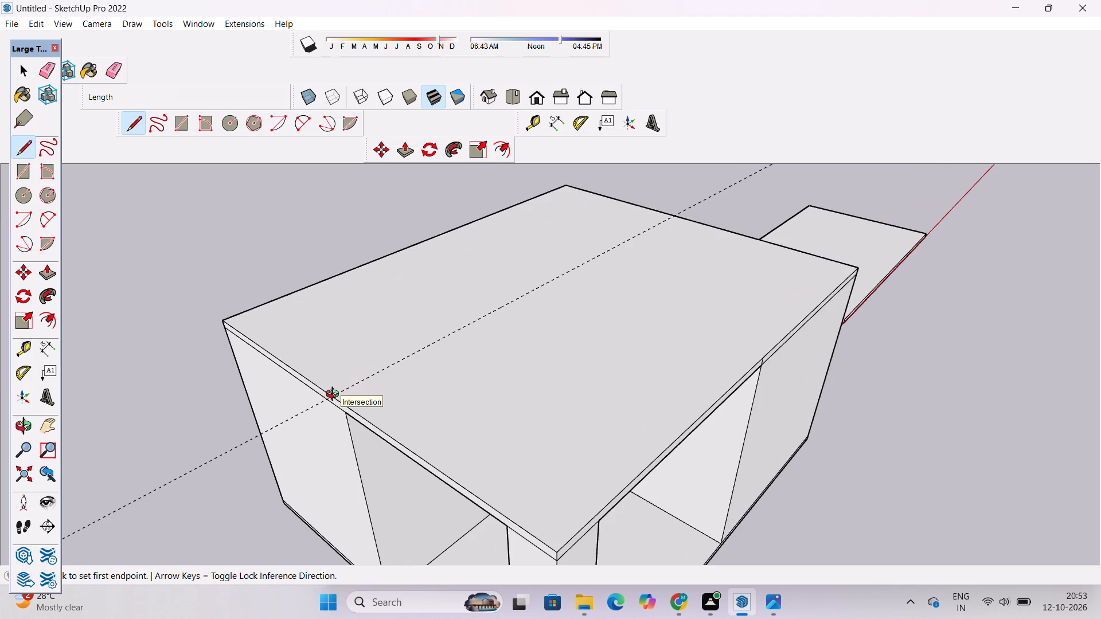
pyautogui.scroll(-3, 335, 395)
pyautogui.keyDown('shift'); pyautogui.moveTo(339, 460); pyautogui.dragTo(373, 417); pyautogui.keyUp('shift')
pyautogui.moveTo(369, 416); pyautogui.dragTo(451, 377)
pyautogui.scroll(3, 462, 362)
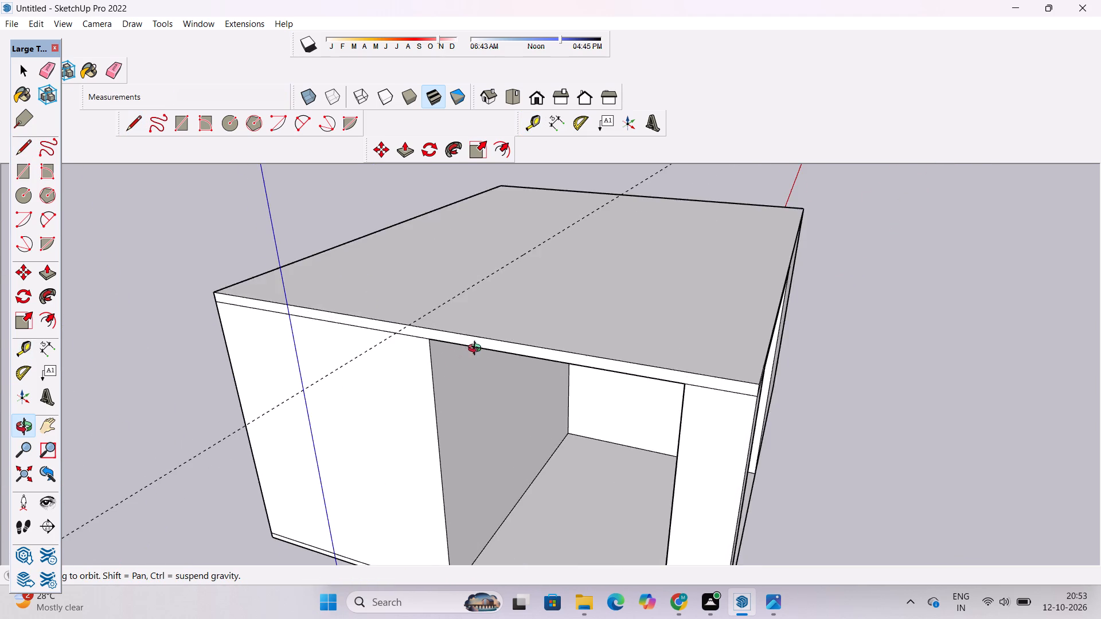
pyautogui.moveTo(478, 351); pyautogui.dragTo(361, 423)
pyautogui.scroll(3, 356, 387)
pyautogui.keyDown('shift'); pyautogui.moveTo(368, 376); pyautogui.dragTo(384, 415); pyautogui.keyUp('shift')
pyautogui.scroll(3, 354, 417)
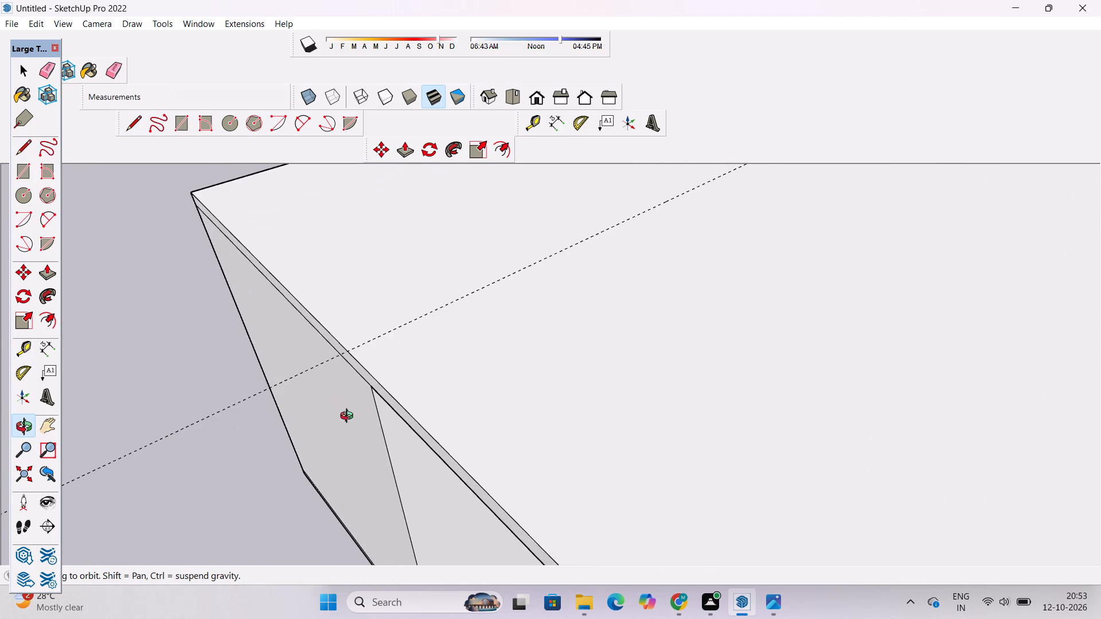
pyautogui.moveTo(349, 417); pyautogui.dragTo(407, 397)
pyautogui.scroll(3, 407, 397)
pyautogui.keyDown('shift'); pyautogui.moveTo(409, 395); pyautogui.dragTo(402, 404); pyautogui.keyUp('shift')
pyautogui.scroll(-6, 411, 398)
pyautogui.keyDown('shift'); pyautogui.moveTo(448, 389); pyautogui.dragTo(409, 403); pyautogui.keyUp('shift')
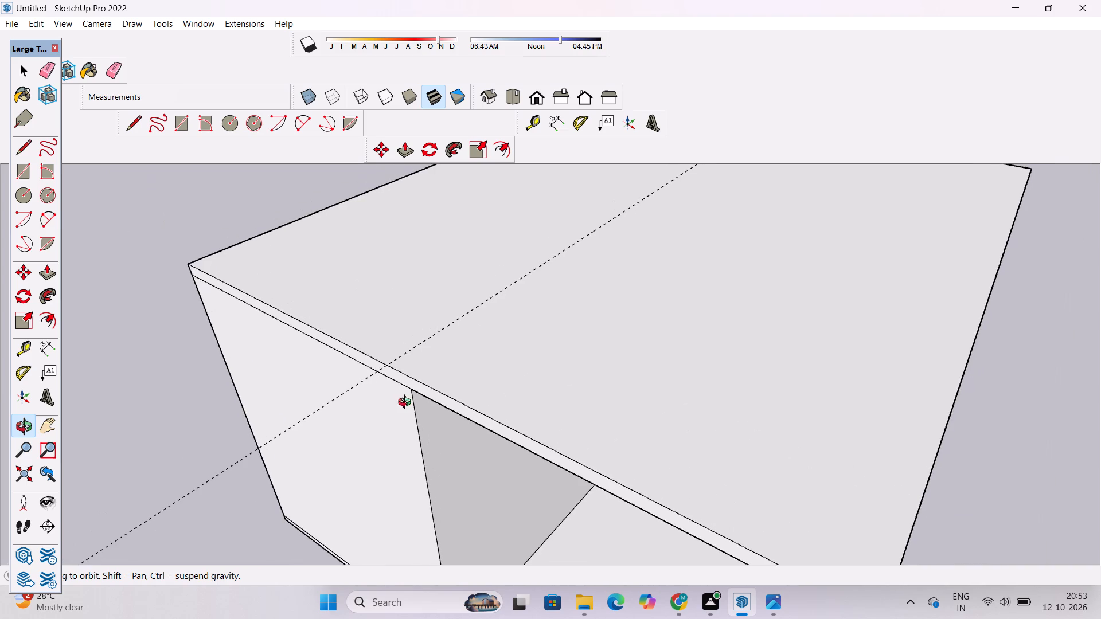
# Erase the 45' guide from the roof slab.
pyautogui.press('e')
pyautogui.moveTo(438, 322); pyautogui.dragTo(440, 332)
# Draw a 1' 6" vertical line across the roof slab's edge face, rising from the opening's upper corner at the solid wall.
pyautogui.press('o')
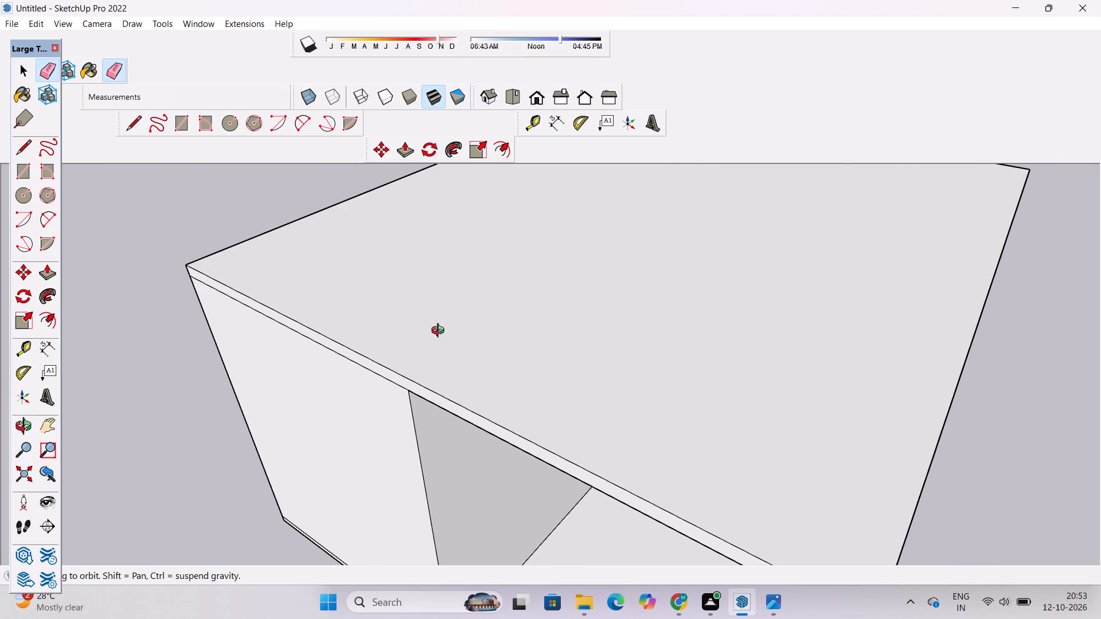
pyautogui.scroll(-3, 440, 332)
pyautogui.keyDown('shift'); pyautogui.moveTo(494, 367); pyautogui.dragTo(470, 367); pyautogui.keyUp('shift')
pyautogui.moveTo(412, 367); pyautogui.dragTo(488, 295)
pyautogui.scroll(-5, 485, 300)
pyautogui.keyDown('shift'); pyautogui.moveTo(481, 338); pyautogui.dragTo(486, 400); pyautogui.keyUp('shift')
pyautogui.scroll(5, 447, 399)
pyautogui.moveTo(452, 398); pyautogui.dragTo(488, 395)
pyautogui.keyDown('shift'); pyautogui.click(488, 395); pyautogui.keyUp('shift')
pyautogui.press('l')
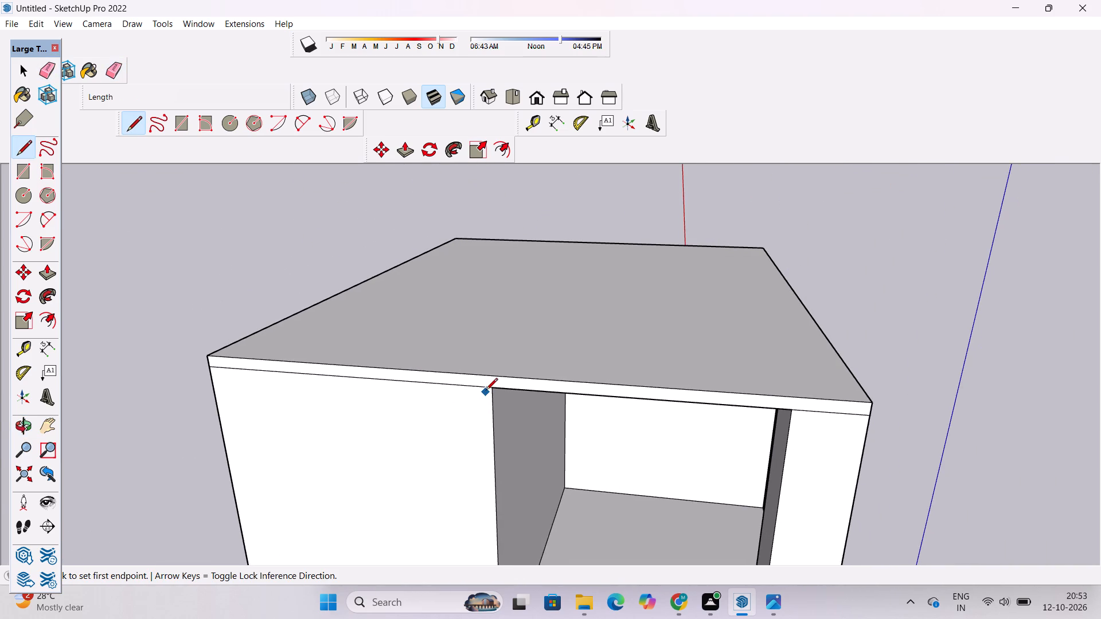
pyautogui.scroll(7, 486, 391)
pyautogui.click(499, 383)
pyautogui.click(500, 362)
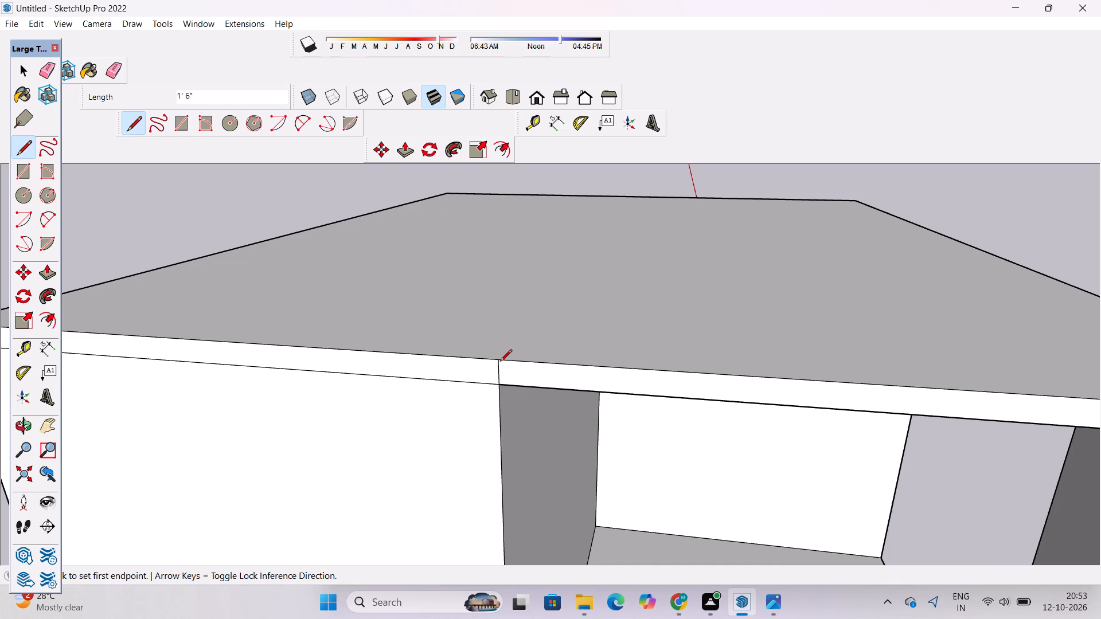
# Examine the roof slab's top and the open bays in relation to the line drawn on the slab's edge.
pyautogui.press('o')
pyautogui.scroll(-5, 509, 355)
pyautogui.moveTo(737, 360); pyautogui.dragTo(545, 428)
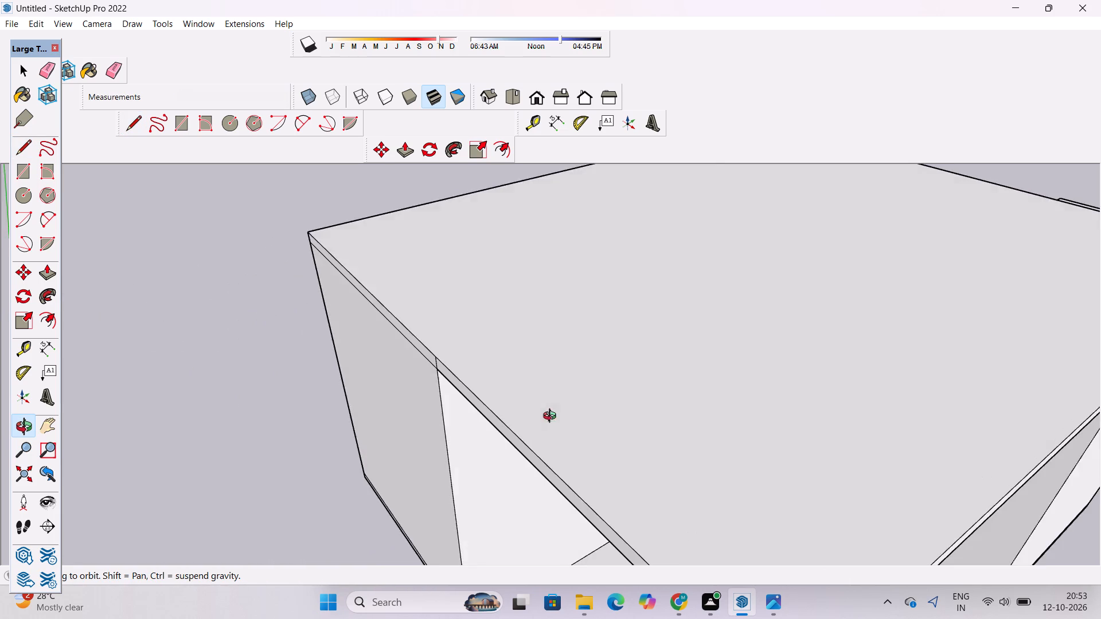
pyautogui.scroll(-3, 573, 402)
pyautogui.keyDown('shift'); pyautogui.moveTo(682, 386); pyautogui.dragTo(639, 403); pyautogui.keyUp('shift')
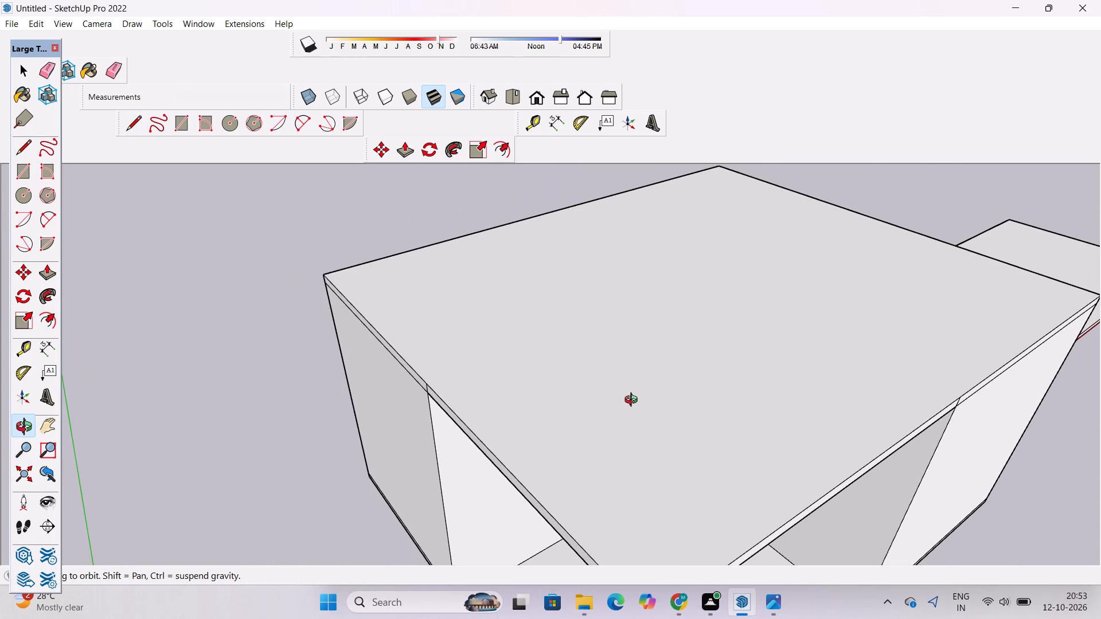
pyautogui.scroll(-3, 629, 402)
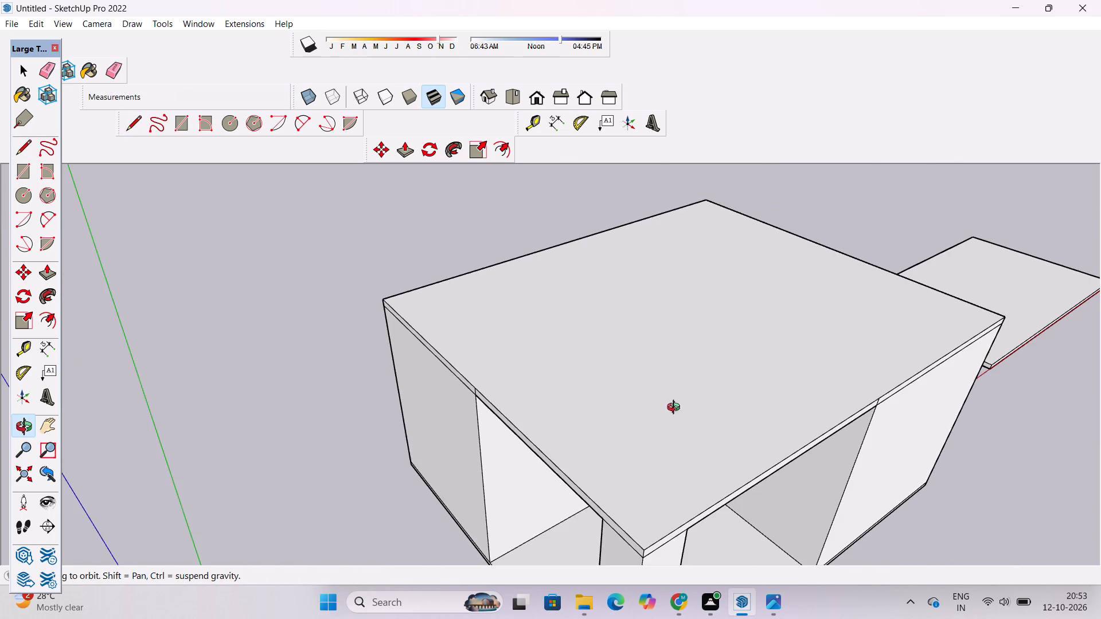
pyautogui.keyDown('shift'); pyautogui.moveTo(700, 393); pyautogui.dragTo(624, 418); pyautogui.keyUp('shift')
pyautogui.scroll(2, 630, 406)
pyautogui.keyDown('shift'); pyautogui.moveTo(629, 406); pyautogui.dragTo(622, 410); pyautogui.keyUp('shift')
pyautogui.scroll(-4, 313, 442)
pyautogui.moveTo(310, 446); pyautogui.dragTo(416, 428)
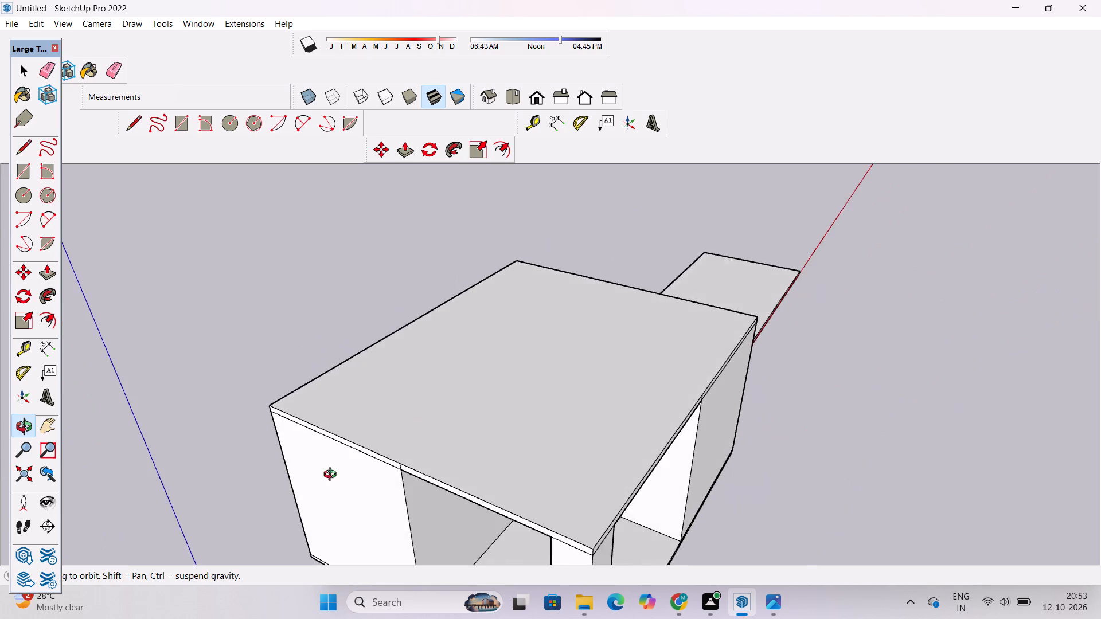
# Draw a 98' line across the roof slab's top, from the upper end of the edge-face line straight to the opposite edge.
pyautogui.scroll(4, 333, 476)
pyautogui.moveTo(516, 438); pyautogui.dragTo(502, 452)
pyautogui.scroll(1, 463, 488)
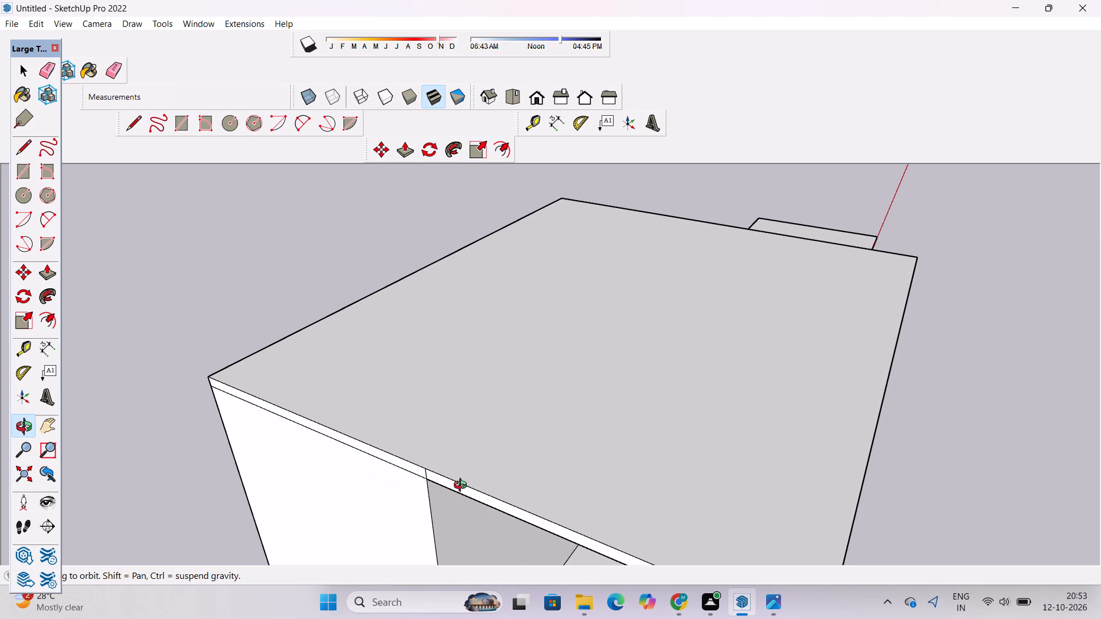
pyautogui.scroll(-3, 462, 485)
pyautogui.moveTo(585, 477); pyautogui.dragTo(512, 477)
pyautogui.keyDown('shift'); pyautogui.moveTo(472, 475); pyautogui.dragTo(463, 478); pyautogui.keyUp('shift')
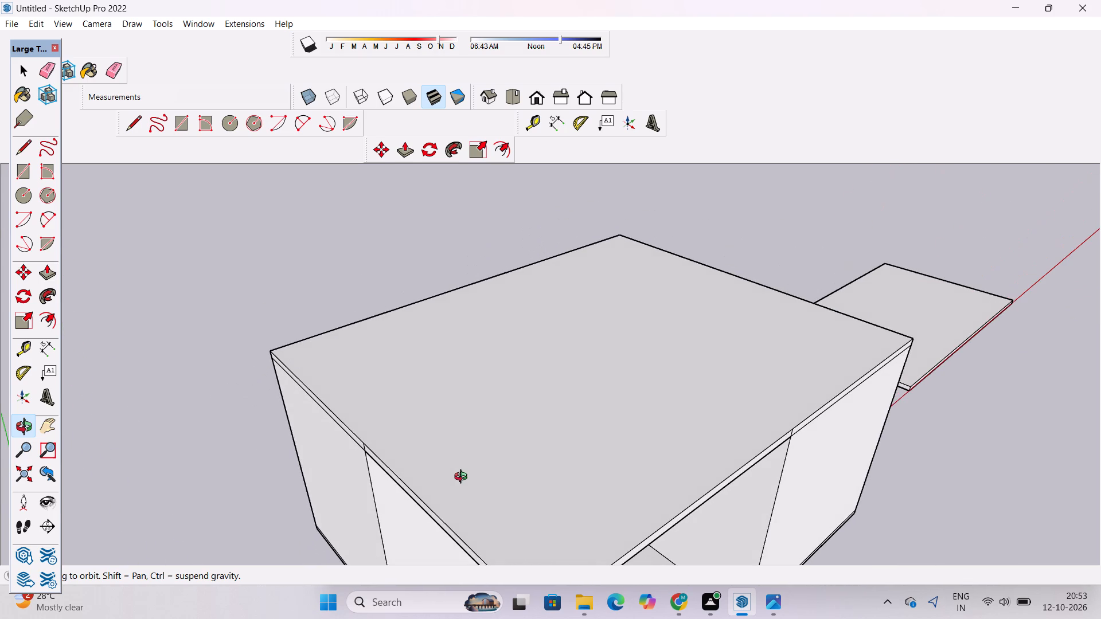
pyautogui.press('l')
pyautogui.scroll(7, 354, 448)
pyautogui.click(374, 441)
pyautogui.scroll(-2, 305, 445)
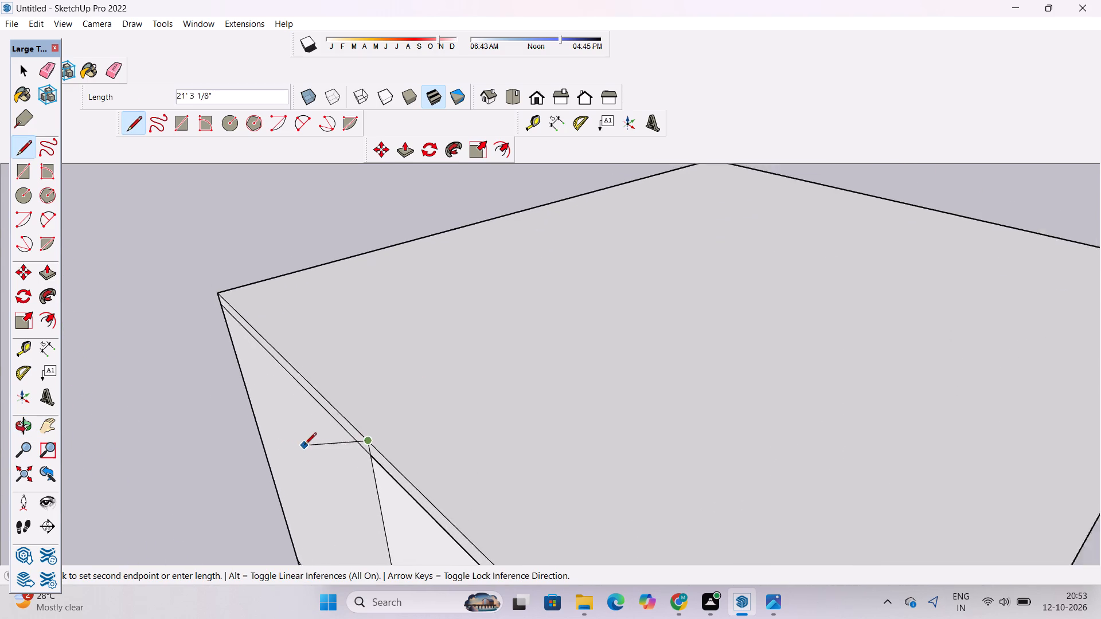
pyautogui.scroll(-13, 304, 445)
pyautogui.scroll(3, 481, 354)
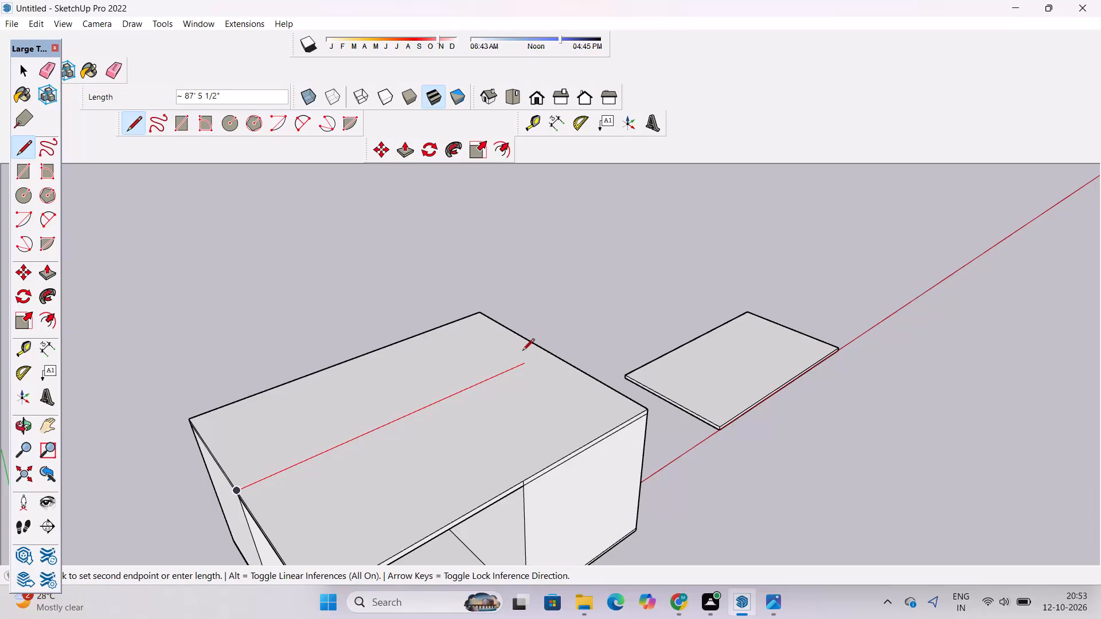
pyautogui.click(548, 354)
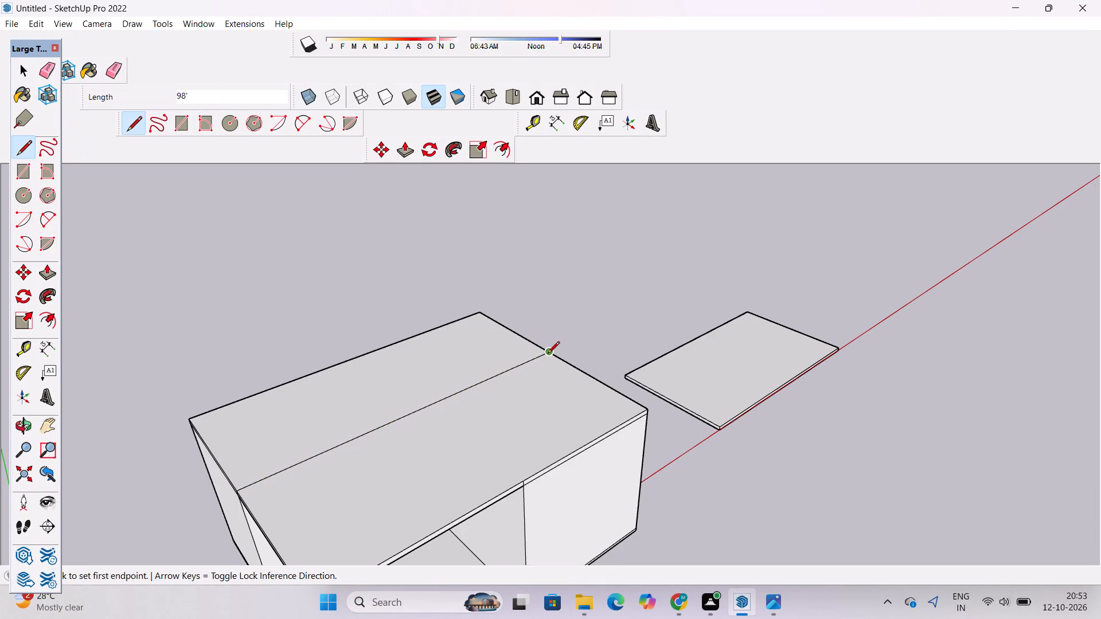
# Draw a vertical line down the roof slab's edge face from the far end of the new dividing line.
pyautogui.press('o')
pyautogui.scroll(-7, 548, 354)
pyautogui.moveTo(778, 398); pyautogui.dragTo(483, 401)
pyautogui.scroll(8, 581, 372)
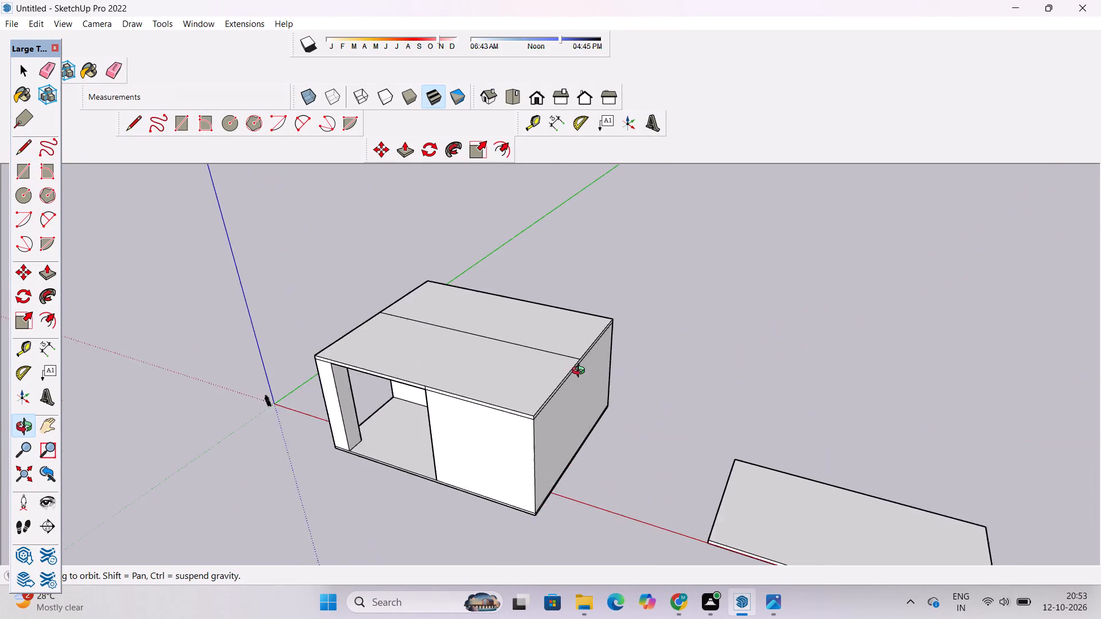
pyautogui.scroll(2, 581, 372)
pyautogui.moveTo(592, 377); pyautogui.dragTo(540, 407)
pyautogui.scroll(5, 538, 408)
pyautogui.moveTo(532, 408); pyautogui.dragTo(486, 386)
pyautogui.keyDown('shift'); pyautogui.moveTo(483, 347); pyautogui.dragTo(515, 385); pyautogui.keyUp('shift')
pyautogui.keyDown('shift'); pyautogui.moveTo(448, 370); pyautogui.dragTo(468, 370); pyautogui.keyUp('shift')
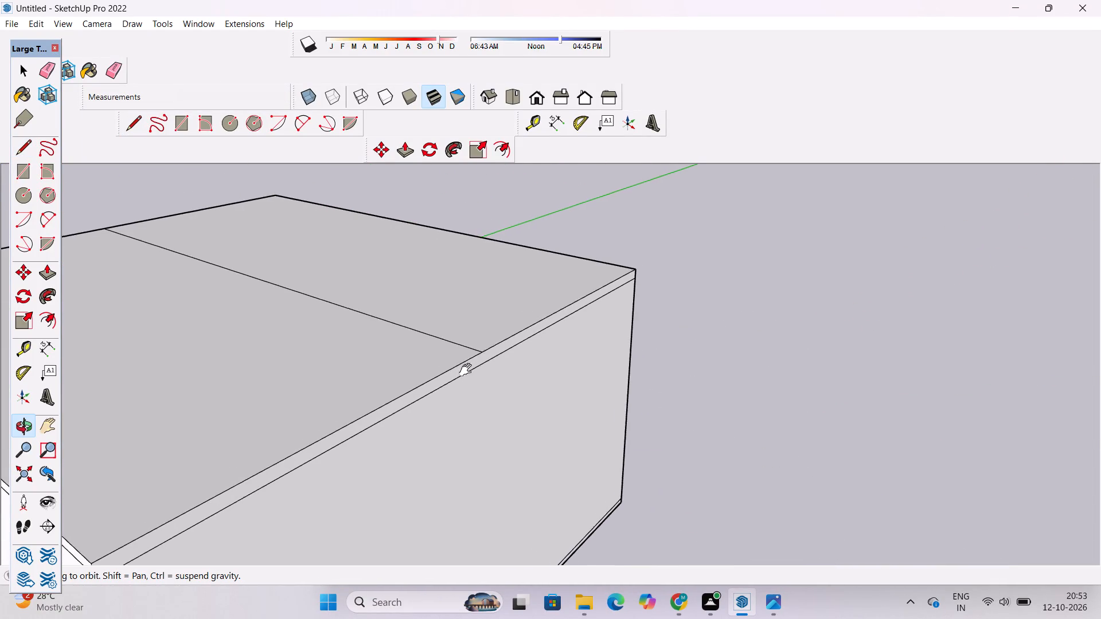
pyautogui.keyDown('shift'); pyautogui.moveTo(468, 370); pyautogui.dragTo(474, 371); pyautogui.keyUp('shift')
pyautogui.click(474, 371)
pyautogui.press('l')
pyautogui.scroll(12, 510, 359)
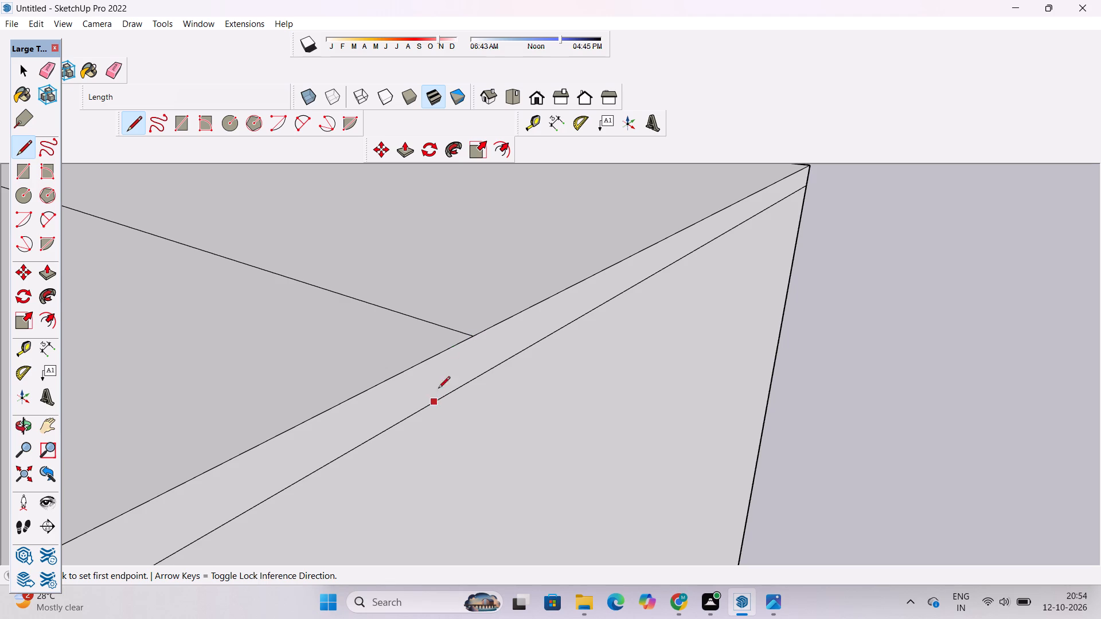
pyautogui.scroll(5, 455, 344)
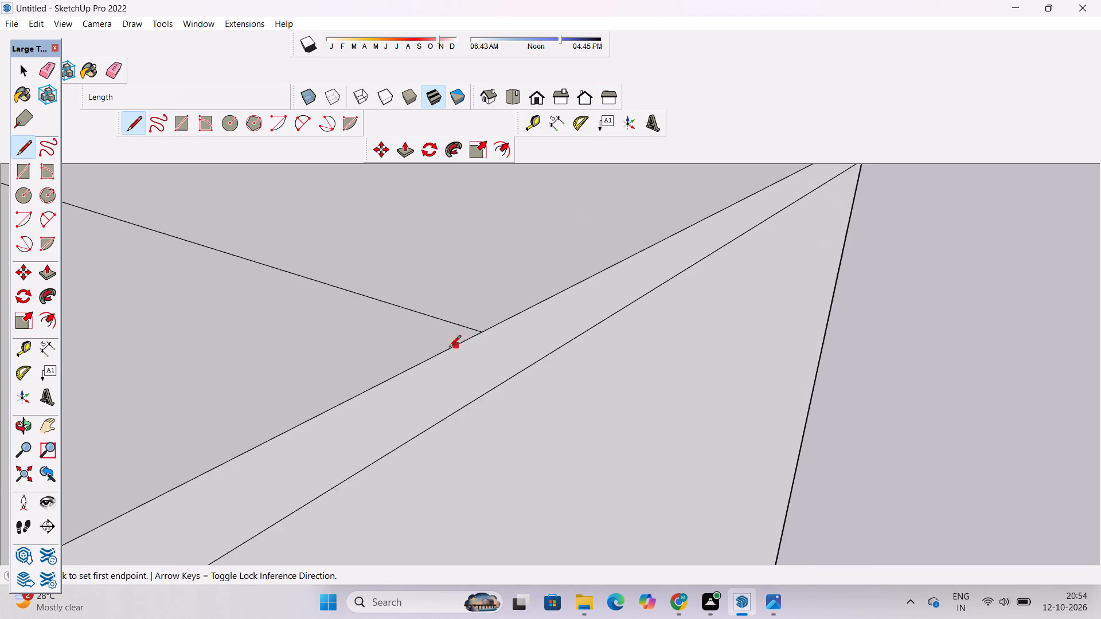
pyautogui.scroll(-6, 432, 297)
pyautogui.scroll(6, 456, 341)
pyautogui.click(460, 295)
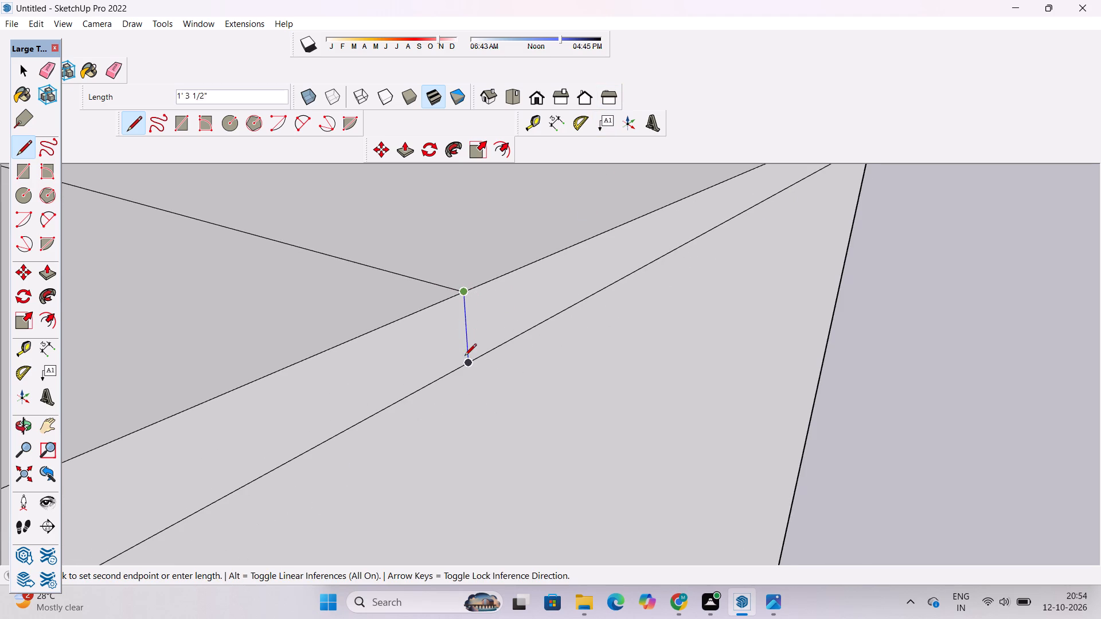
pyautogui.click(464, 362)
# Place a guide across the roof slab 45' in from its side edge, in line with the opening's upper corner.
pyautogui.write('po')
pyautogui.scroll(-7, 434, 324)
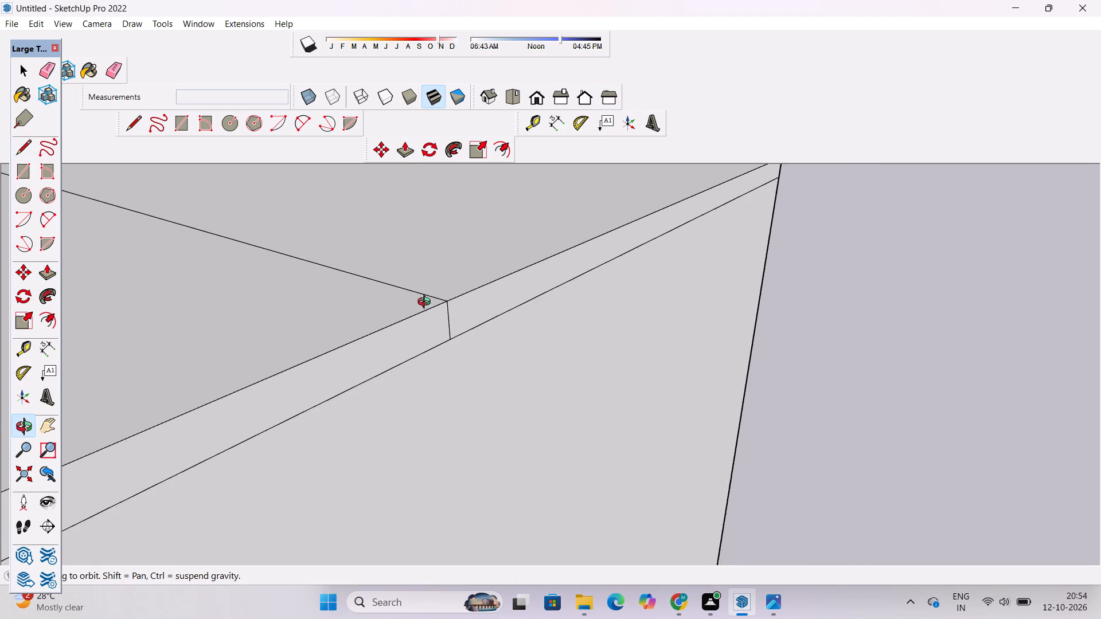
pyautogui.scroll(-9, 427, 303)
pyautogui.moveTo(338, 337); pyautogui.dragTo(685, 316)
pyautogui.scroll(-19, 685, 309)
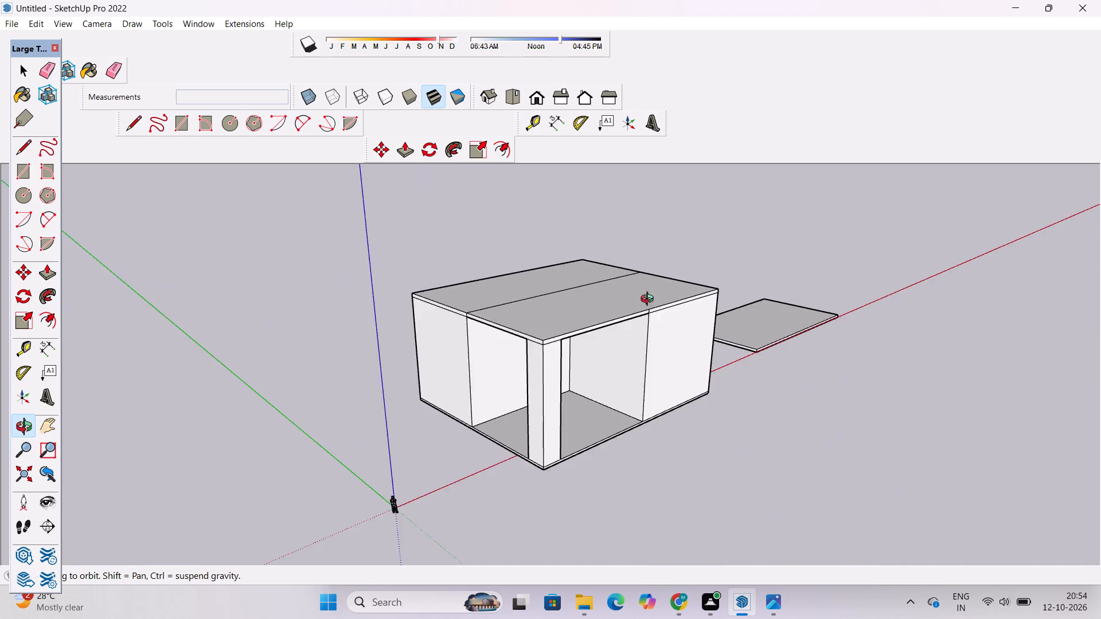
pyautogui.moveTo(654, 322); pyautogui.dragTo(587, 390)
pyautogui.keyDown('shift'); pyautogui.moveTo(624, 365); pyautogui.dragTo(599, 375); pyautogui.keyUp('shift')
pyautogui.scroll(2, 588, 367)
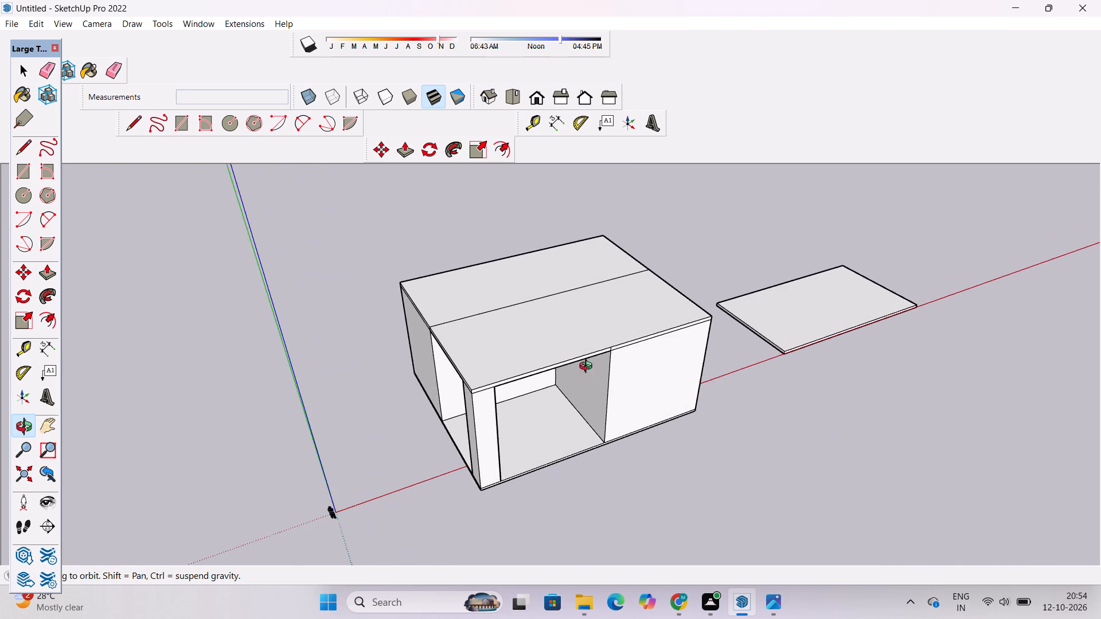
pyautogui.moveTo(626, 336); pyautogui.dragTo(550, 378)
pyautogui.scroll(4, 546, 385)
pyautogui.keyDown('shift'); pyautogui.moveTo(584, 374); pyautogui.dragTo(542, 383); pyautogui.keyUp('shift')
pyautogui.moveTo(556, 399); pyautogui.dragTo(536, 399)
pyautogui.moveTo(555, 408); pyautogui.dragTo(555, 398)
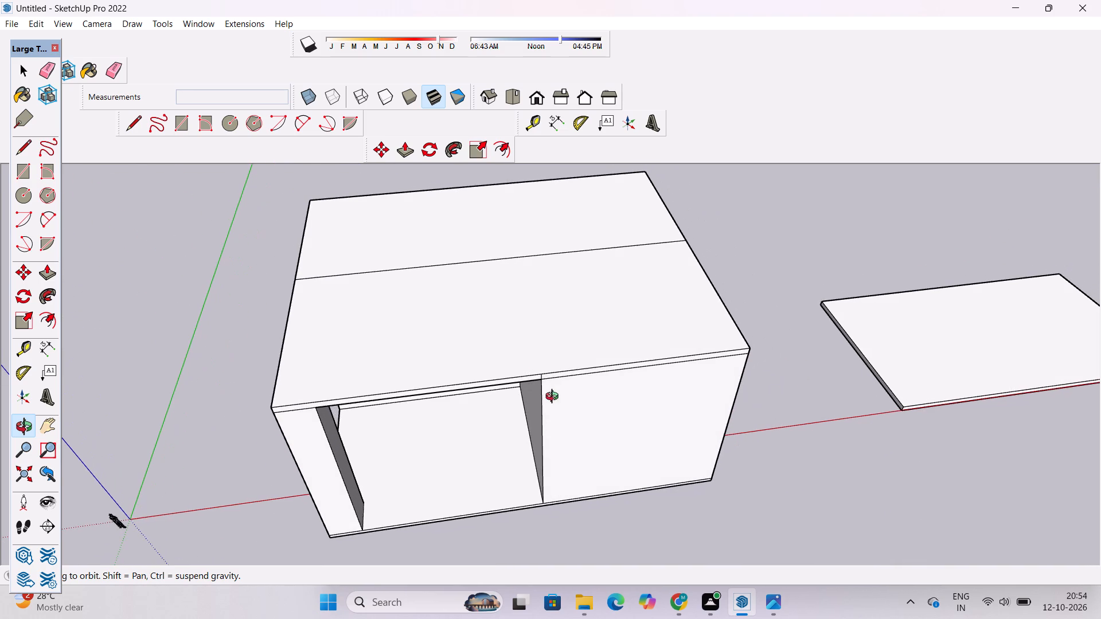
pyautogui.press('t')
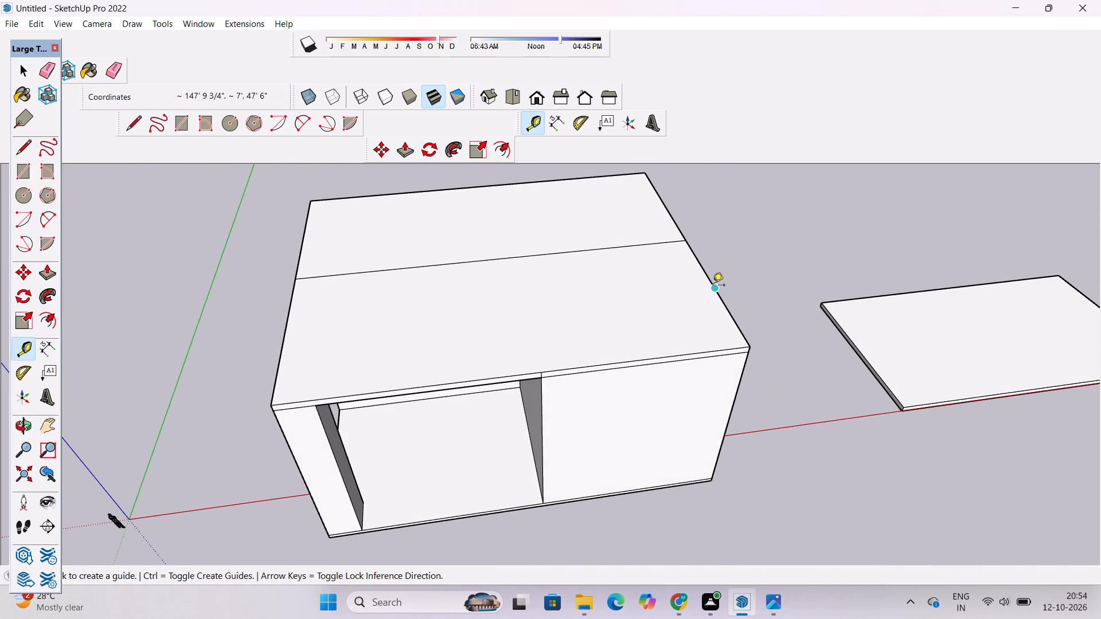
pyautogui.click(714, 291)
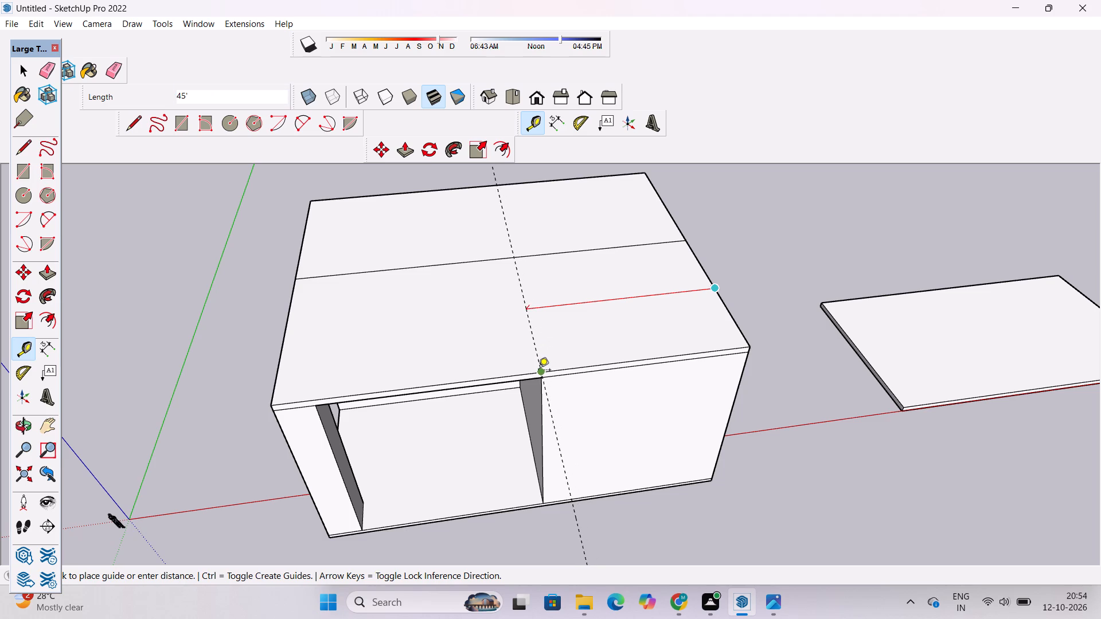
pyautogui.click(538, 373)
# Draw a line along the guide from the roof's dividing line to the slab edge above the opening's corner.
pyautogui.press('o')
pyautogui.scroll(-6, 538, 373)
pyautogui.moveTo(583, 466); pyautogui.dragTo(661, 448)
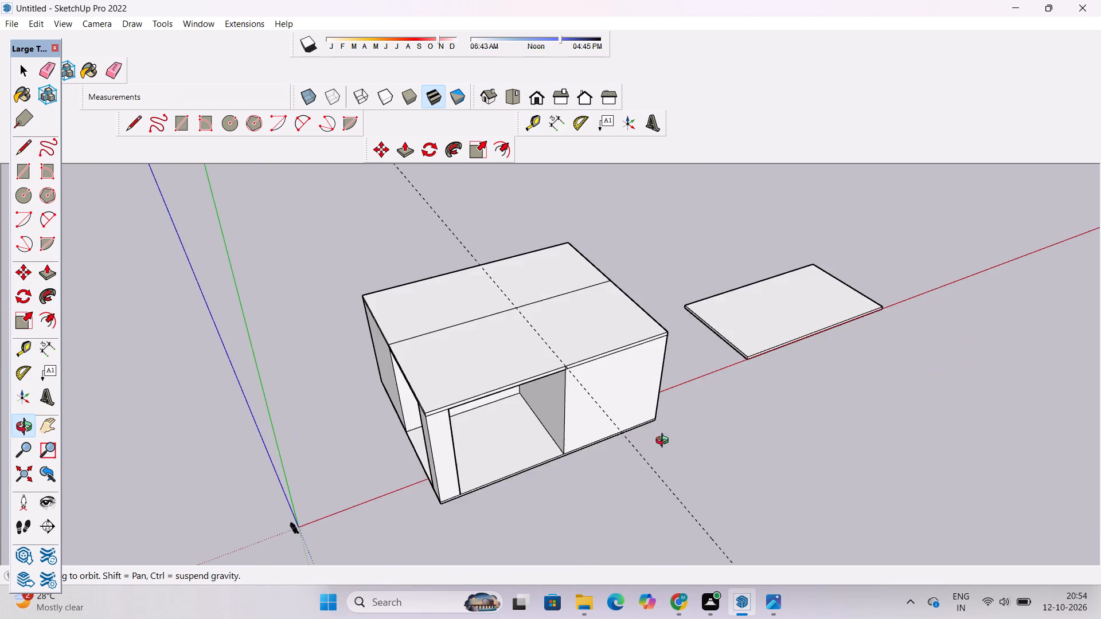
pyautogui.scroll(5, 566, 385)
pyautogui.keyDown('shift'); pyautogui.moveTo(635, 372); pyautogui.dragTo(571, 378); pyautogui.keyUp('shift')
pyautogui.press('l')
pyautogui.scroll(2, 442, 289)
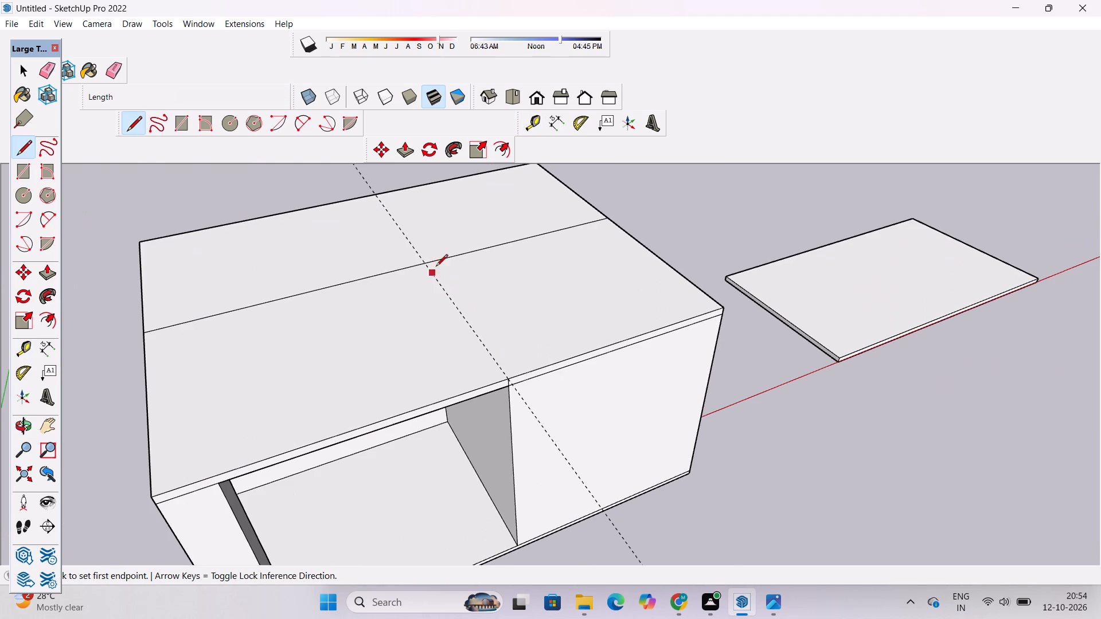
pyautogui.click(424, 262)
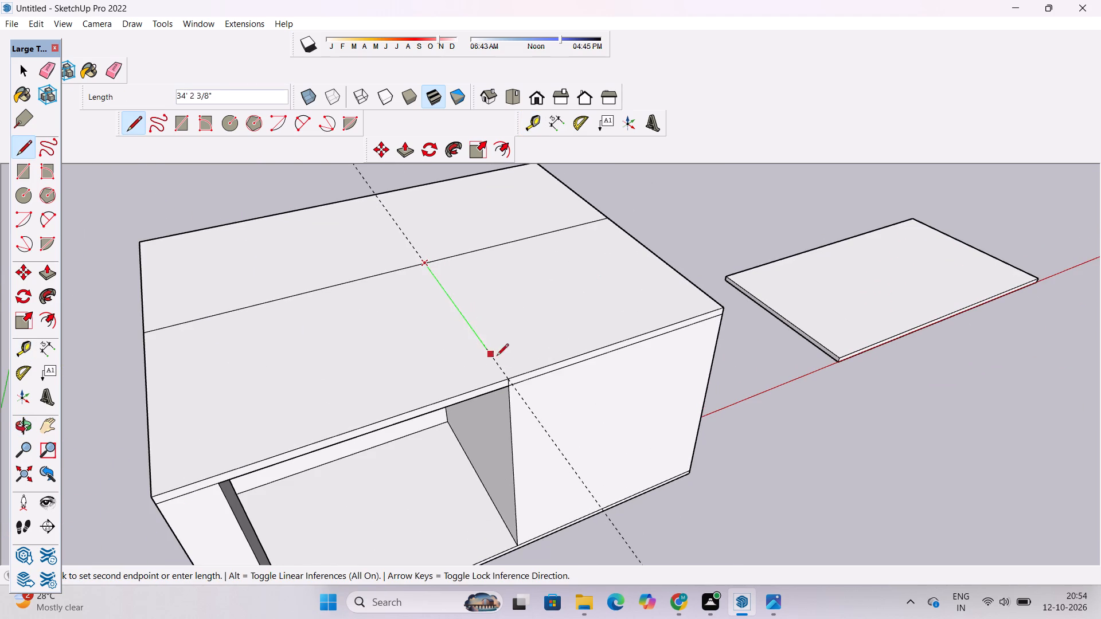
pyautogui.click(511, 380)
# Erase the 45' guide from the roof slab.
pyautogui.write('re')
pyautogui.moveTo(428, 224); pyautogui.dragTo(401, 249)
# Erase the part of the roof's dividing line above the solid wall side, leaving an L-shaped face around the open corner.
pyautogui.press('o')
pyautogui.scroll(-2, 416, 246)
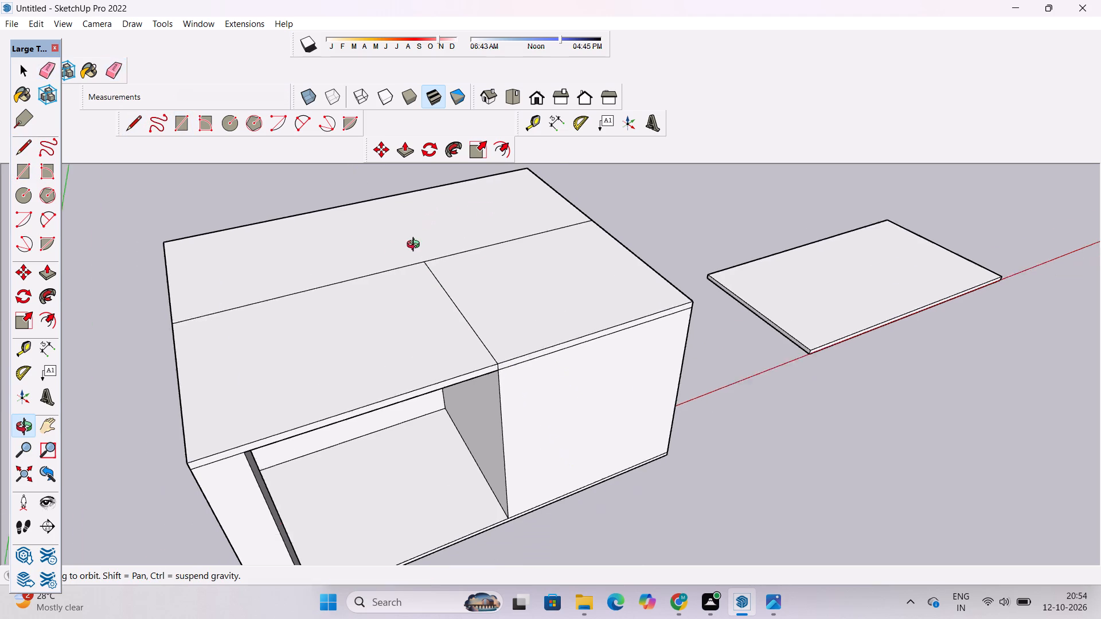
pyautogui.scroll(-3, 416, 246)
pyautogui.moveTo(454, 360); pyautogui.dragTo(484, 313)
pyautogui.scroll(4, 490, 307)
pyautogui.keyDown('shift'); pyautogui.moveTo(510, 289); pyautogui.dragTo(526, 351); pyautogui.keyUp('shift')
pyautogui.moveTo(526, 353); pyautogui.dragTo(453, 297)
pyautogui.scroll(-5, 454, 287)
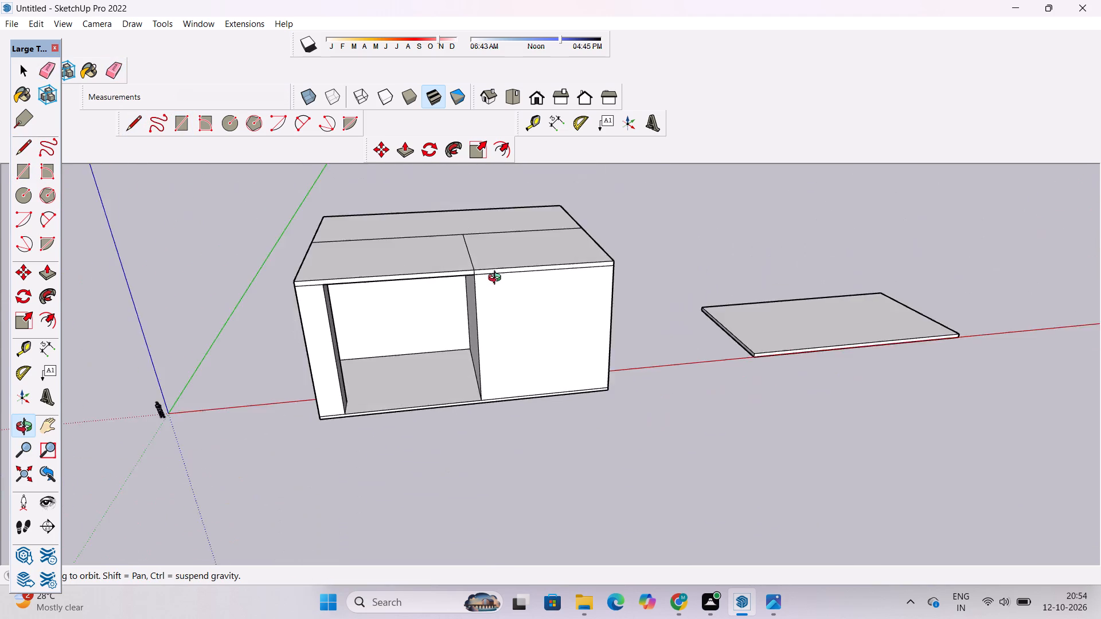
pyautogui.moveTo(499, 279); pyautogui.dragTo(534, 391)
pyautogui.scroll(1, 467, 249)
pyautogui.keyDown('shift'); pyautogui.moveTo(481, 263); pyautogui.dragTo(490, 287); pyautogui.keyUp('shift')
pyautogui.press('e')
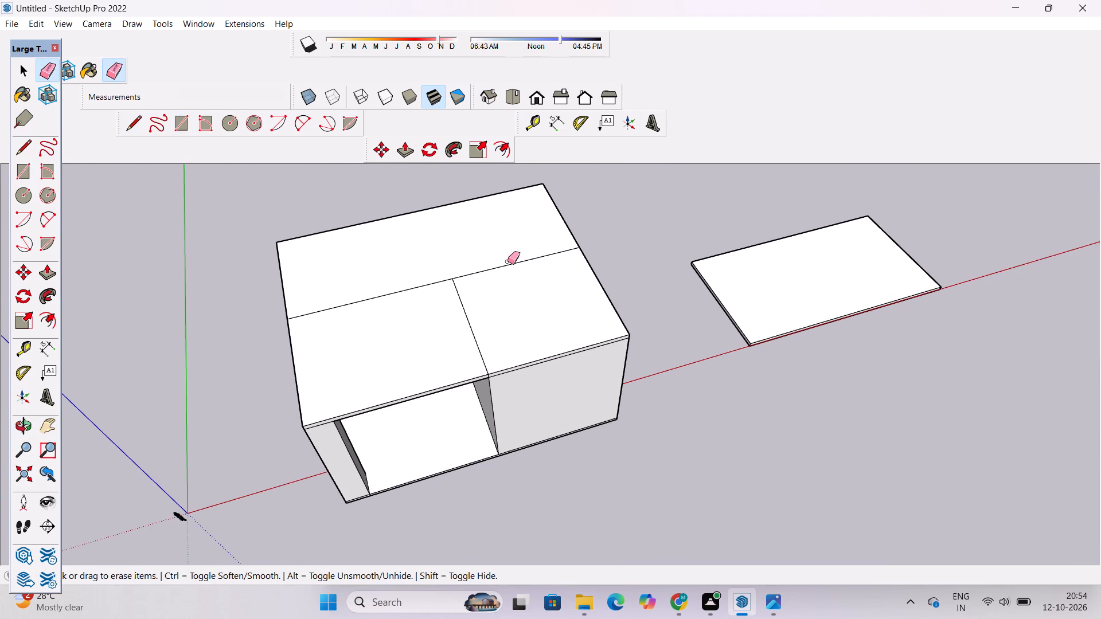
pyautogui.moveTo(514, 247); pyautogui.dragTo(517, 270)
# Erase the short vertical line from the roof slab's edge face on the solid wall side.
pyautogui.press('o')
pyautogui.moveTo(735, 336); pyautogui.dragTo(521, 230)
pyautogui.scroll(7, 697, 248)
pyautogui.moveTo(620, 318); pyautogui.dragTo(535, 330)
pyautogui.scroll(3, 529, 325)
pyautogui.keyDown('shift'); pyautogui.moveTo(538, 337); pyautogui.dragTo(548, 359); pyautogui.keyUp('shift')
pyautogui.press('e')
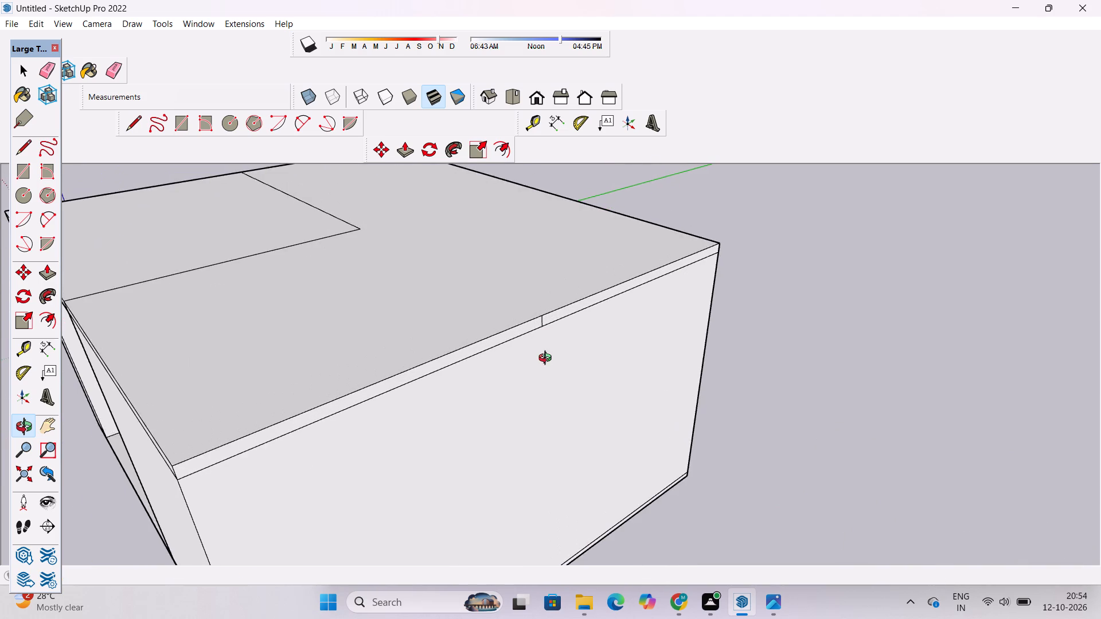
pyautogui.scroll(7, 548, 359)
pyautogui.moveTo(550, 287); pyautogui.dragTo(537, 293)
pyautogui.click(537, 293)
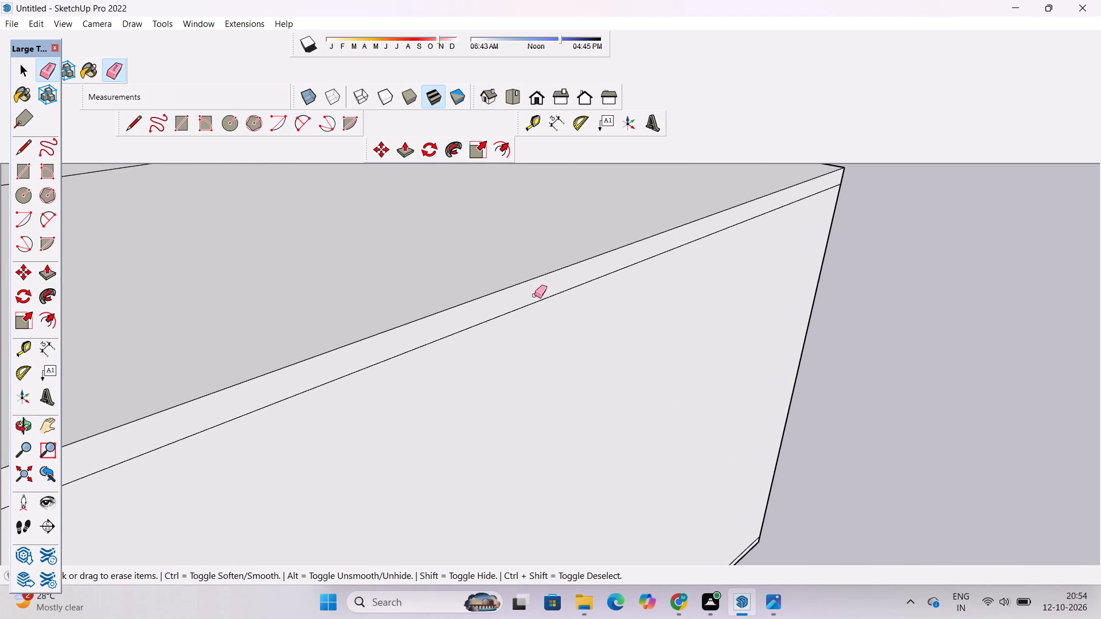
# Push/Pull the L-shaped roof face upward into an upper-storey block, leaving the open corner bay as a terrace.
pyautogui.press('o')
pyautogui.scroll(-20, 540, 294)
pyautogui.scroll(-1, 540, 294)
pyautogui.moveTo(376, 358); pyautogui.dragTo(604, 389)
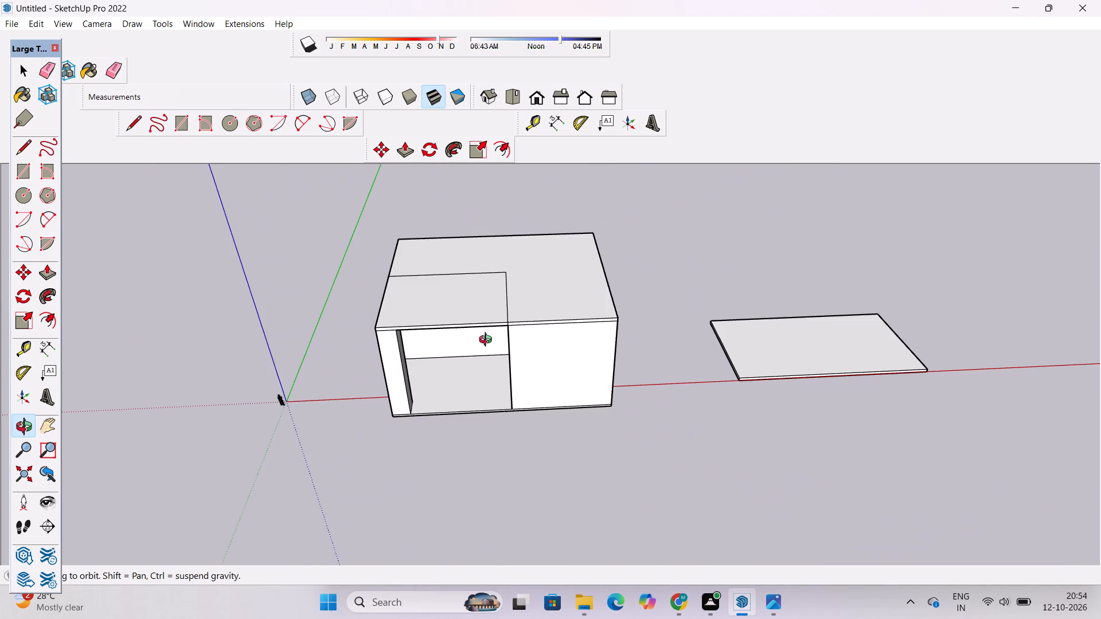
pyautogui.moveTo(488, 282); pyautogui.dragTo(561, 331)
pyautogui.moveTo(514, 375); pyautogui.dragTo(647, 359)
pyautogui.scroll(5, 603, 365)
pyautogui.moveTo(614, 374); pyautogui.dragTo(571, 392)
pyautogui.scroll(-6, 599, 340)
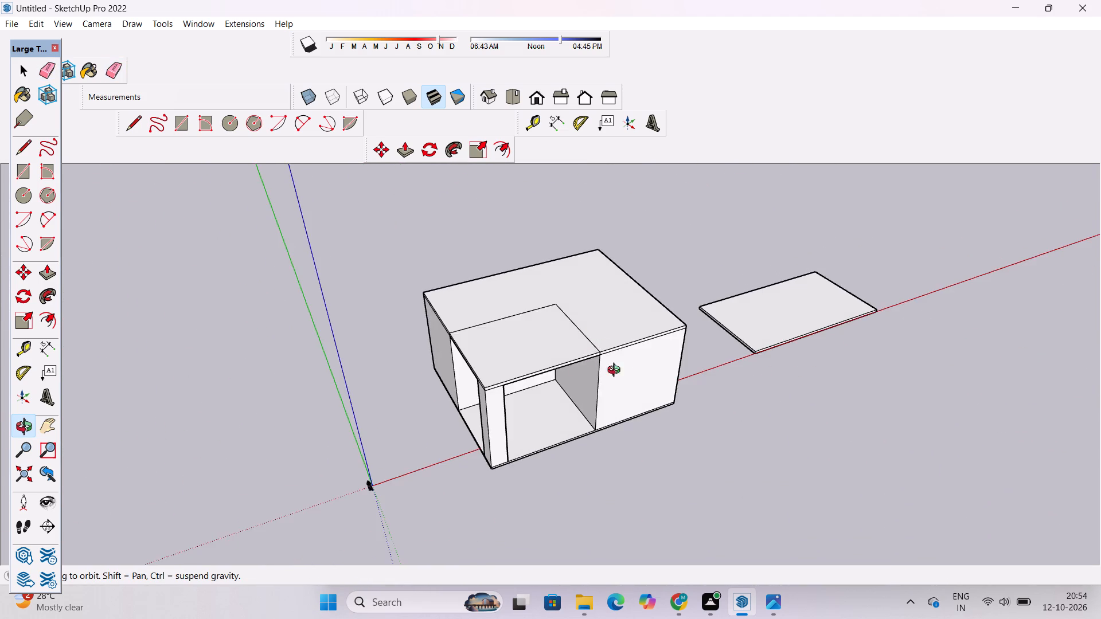
pyautogui.moveTo(586, 374); pyautogui.dragTo(720, 318)
pyautogui.scroll(6, 541, 343)
pyautogui.keyDown('shift'); pyautogui.moveTo(559, 356); pyautogui.dragTo(589, 389); pyautogui.keyUp('shift')
pyautogui.moveTo(582, 389); pyautogui.dragTo(575, 380)
pyautogui.press('p')
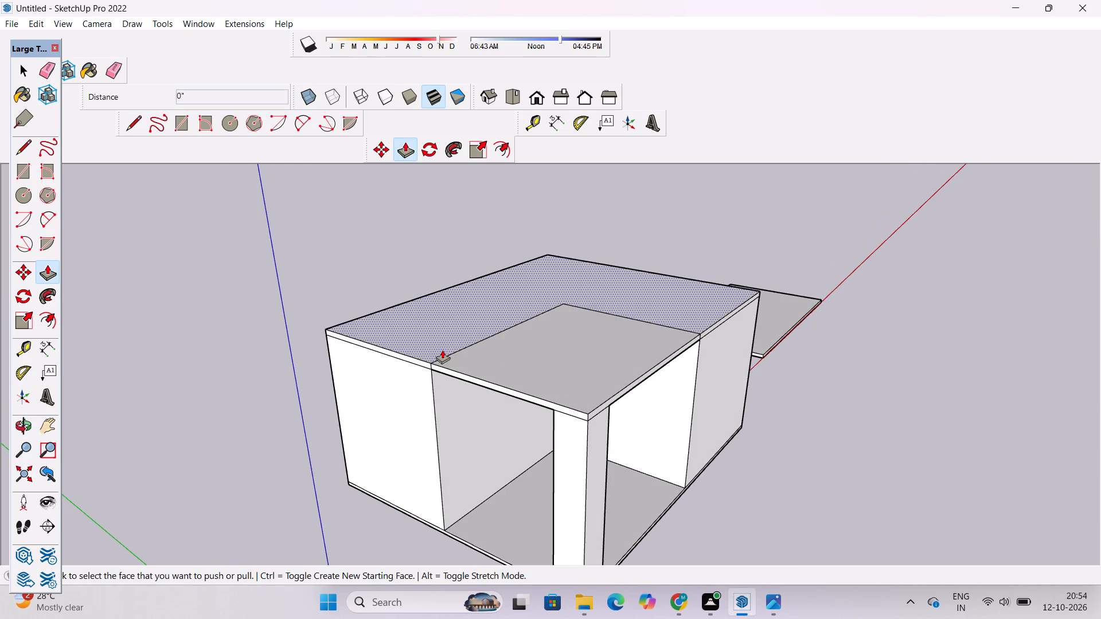
pyautogui.click(432, 344)
pyautogui.press('o')
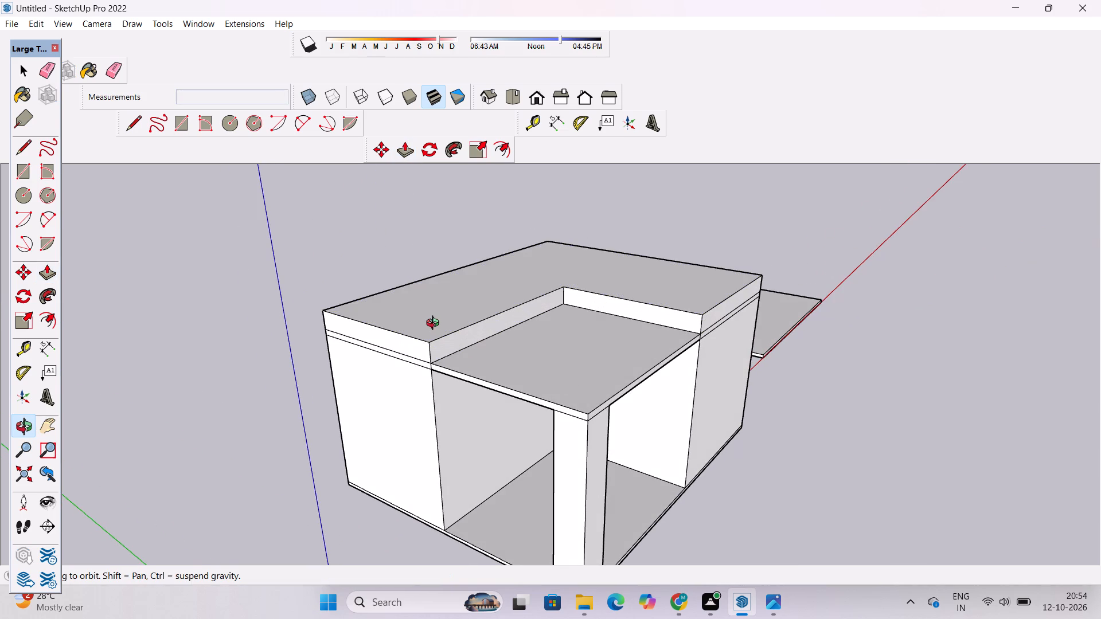
pyautogui.scroll(-6, 435, 324)
pyautogui.scroll(2, 451, 315)
pyautogui.press('p')
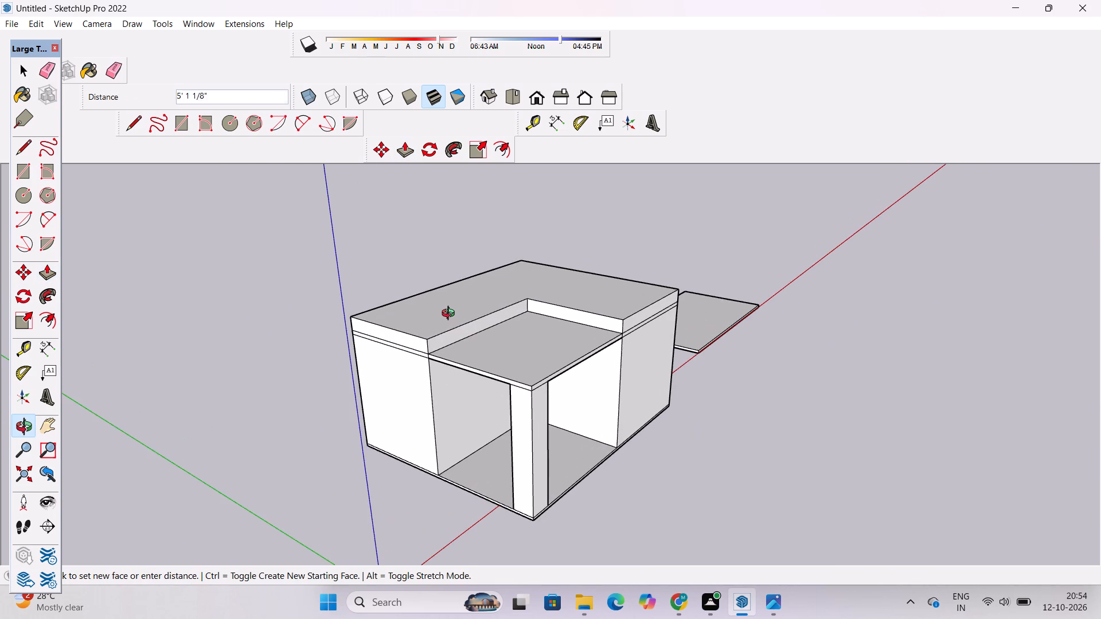
pyautogui.scroll(-2, 458, 249)
pyautogui.press('o')
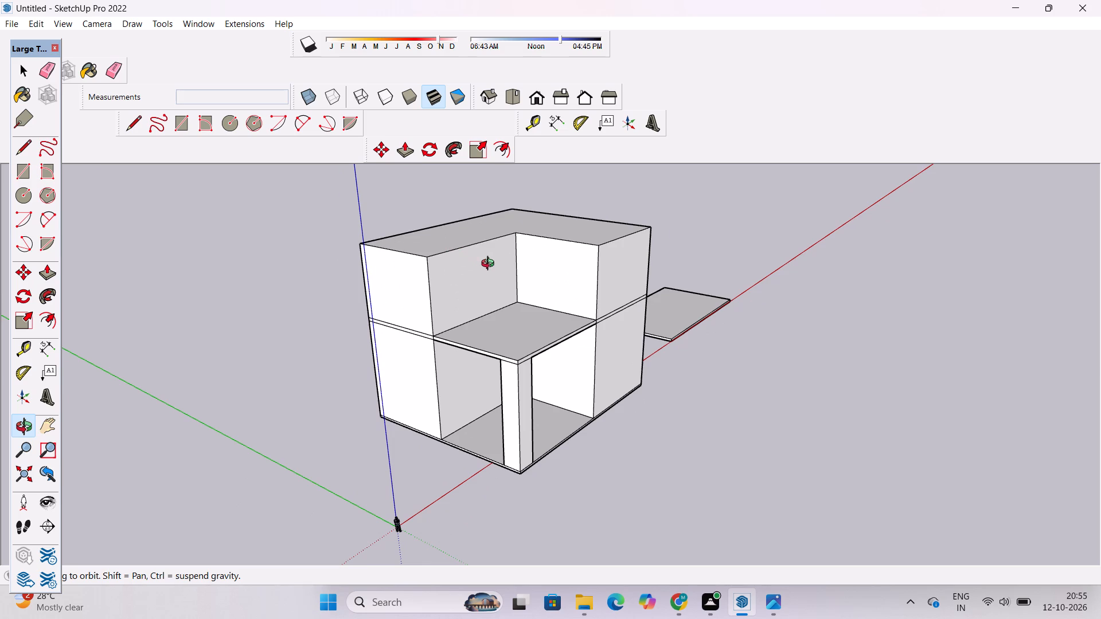
# Examine the L-shaped upper storey and the corner terrace in relation to the ground floor's walls and openings.
pyautogui.scroll(-1, 498, 268)
pyautogui.moveTo(515, 264); pyautogui.dragTo(458, 295)
pyautogui.scroll(-2, 459, 295)
pyautogui.moveTo(505, 289); pyautogui.dragTo(425, 328)
pyautogui.scroll(3, 423, 339)
pyautogui.keyDown('shift'); pyautogui.moveTo(413, 356); pyautogui.dragTo(412, 336); pyautogui.keyUp('shift')
pyautogui.keyDown('shift'); pyautogui.scroll(2, 411, 326); pyautogui.keyUp('shift')
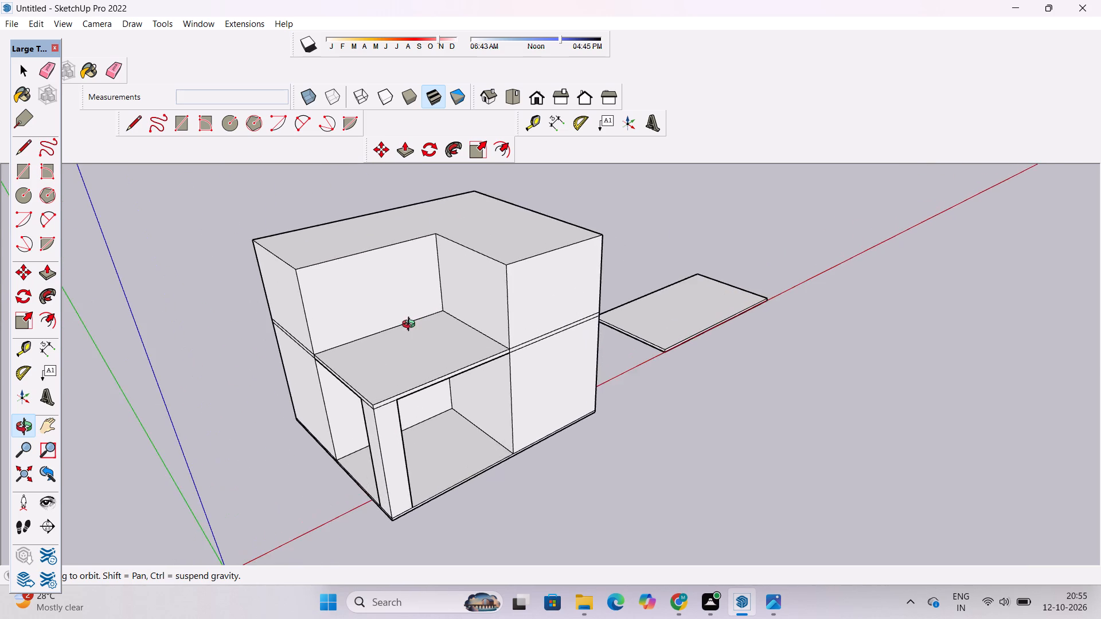
pyautogui.keyDown('shift'); pyautogui.moveTo(412, 323); pyautogui.dragTo(409, 386); pyautogui.keyUp('shift')
pyautogui.scroll(-5, 407, 388)
pyautogui.moveTo(403, 404); pyautogui.dragTo(411, 356)
pyautogui.moveTo(420, 385); pyautogui.dragTo(413, 356)
pyautogui.scroll(6, 412, 370)
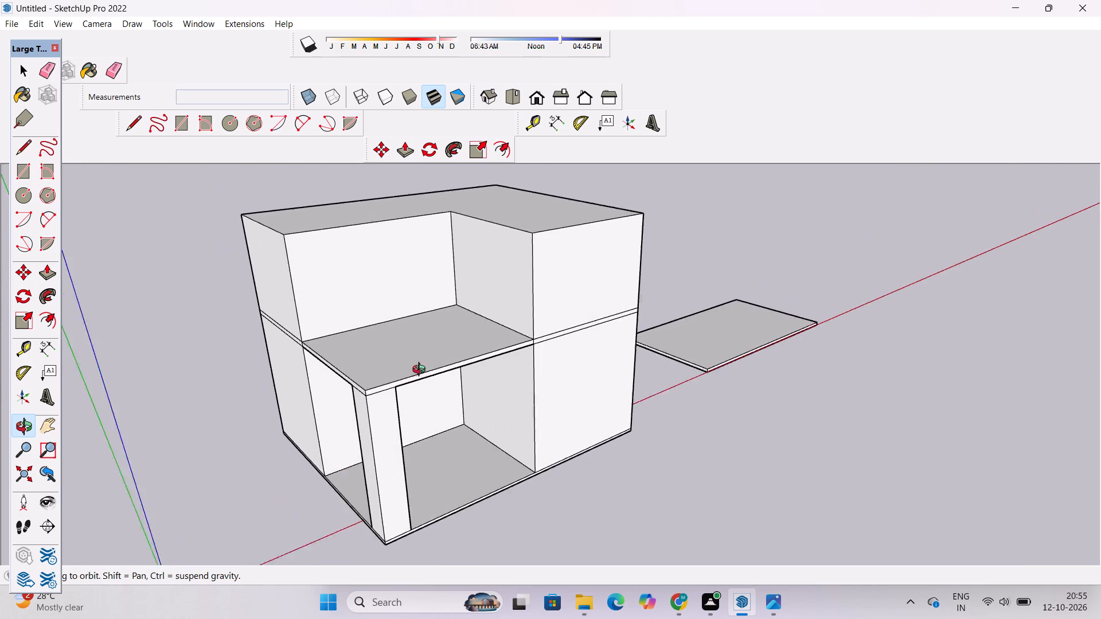
pyautogui.scroll(2, 421, 371)
pyautogui.moveTo(487, 340); pyautogui.dragTo(373, 358)
pyautogui.scroll(3, 349, 389)
pyautogui.scroll(-5, 355, 369)
pyautogui.keyDown('shift'); pyautogui.moveTo(364, 362); pyautogui.dragTo(372, 382); pyautogui.keyUp('shift')
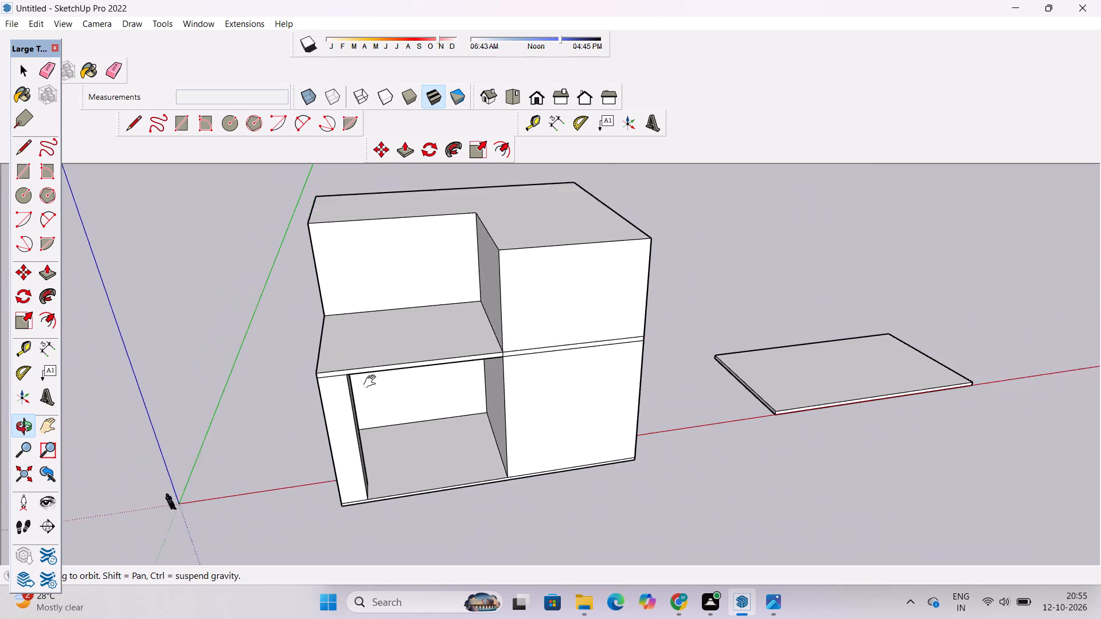
pyautogui.keyDown('shift'); pyautogui.moveTo(372, 382); pyautogui.dragTo(382, 417); pyautogui.keyUp('shift')
pyautogui.scroll(-2, 384, 401)
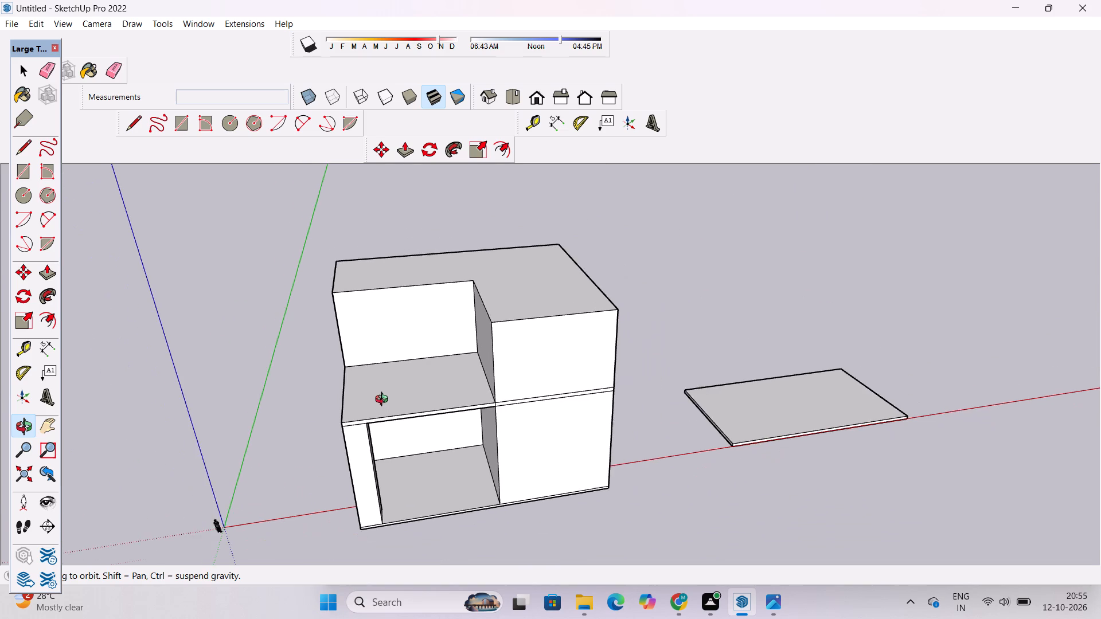
pyautogui.moveTo(371, 417); pyautogui.dragTo(423, 409)
pyautogui.scroll(-6, 424, 401)
pyautogui.keyDown('shift'); pyautogui.moveTo(485, 373); pyautogui.dragTo(480, 373); pyautogui.keyUp('shift')
pyautogui.keyDown('shift'); pyautogui.click(472, 382); pyautogui.keyUp('shift')
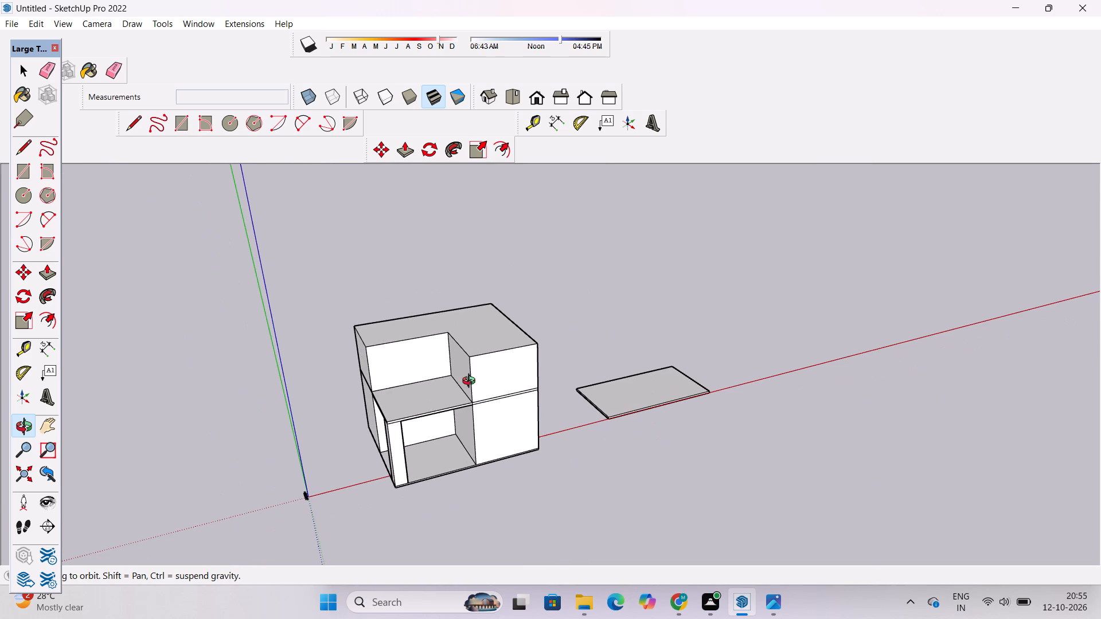
# Push/Pull the L-shaped upper storey to a height of 45'.
pyautogui.press('p')
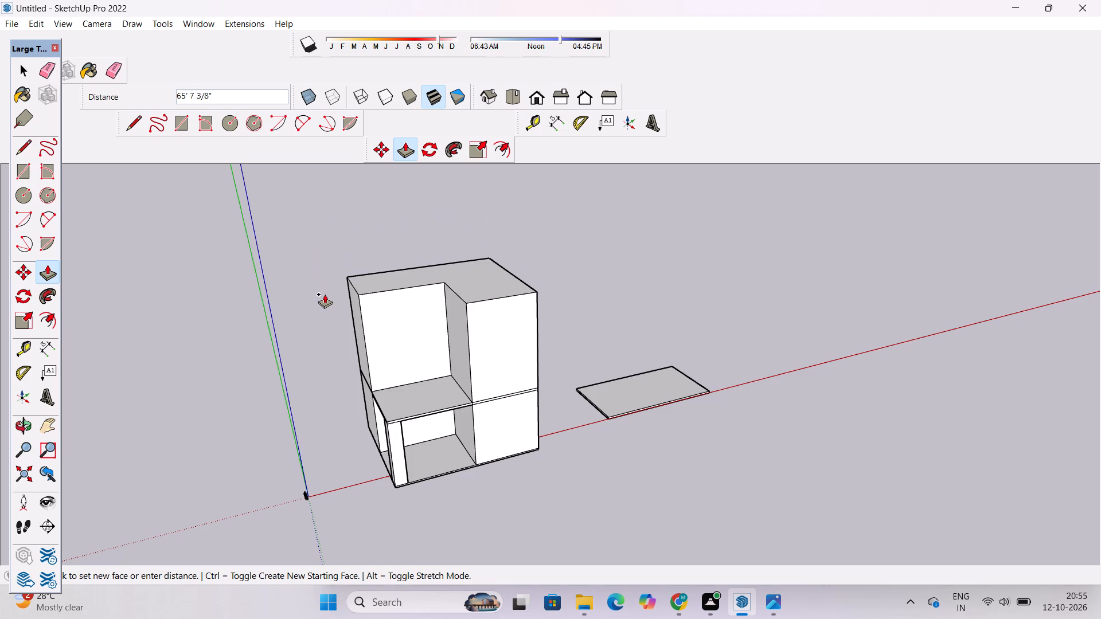
pyautogui.write("45'")
pyautogui.press('Return')
# Examine the raised upper storey and the corner terrace from the front and the open corner.
pyautogui.press('o')
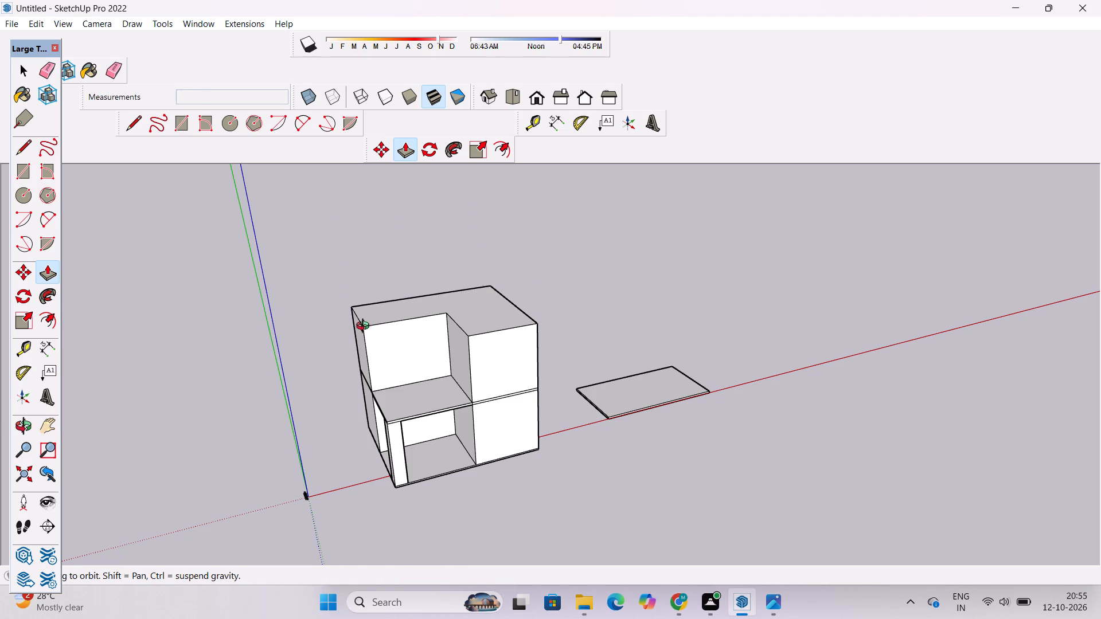
pyautogui.scroll(-2, 703, 277)
pyautogui.scroll(3, 506, 352)
pyautogui.moveTo(512, 352); pyautogui.dragTo(470, 381)
pyautogui.scroll(3, 446, 382)
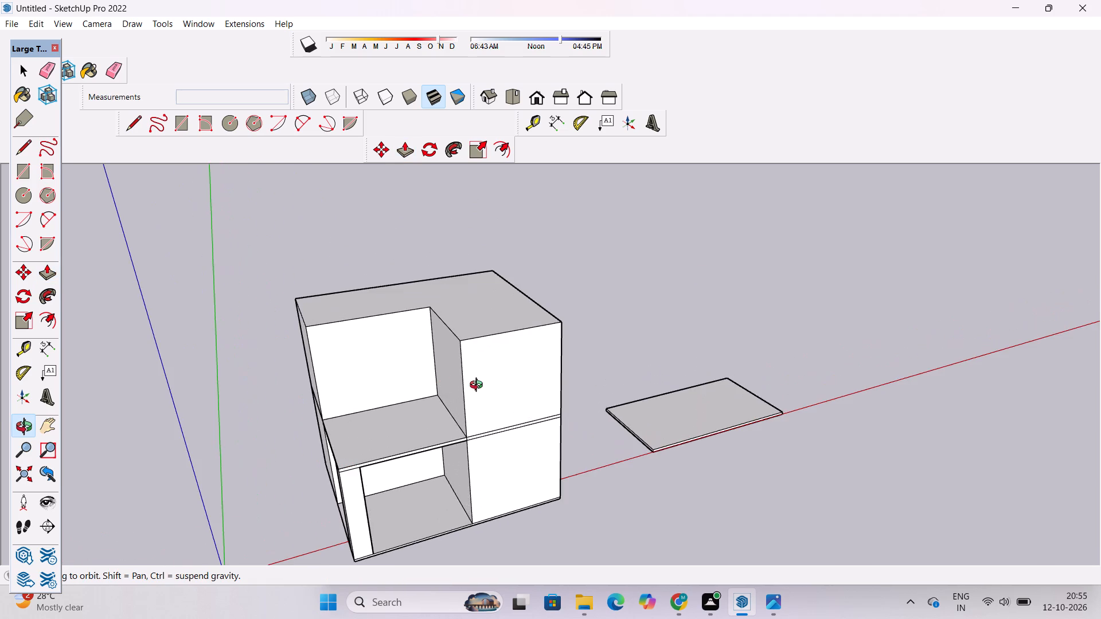
pyautogui.moveTo(478, 387); pyautogui.dragTo(462, 384)
pyautogui.scroll(-5, 436, 378)
pyautogui.moveTo(381, 383); pyautogui.dragTo(520, 383)
pyautogui.scroll(3, 455, 385)
pyautogui.moveTo(459, 405); pyautogui.dragTo(466, 341)
pyautogui.keyDown('shift'); pyautogui.moveTo(466, 341); pyautogui.dragTo(437, 369); pyautogui.keyUp('shift')
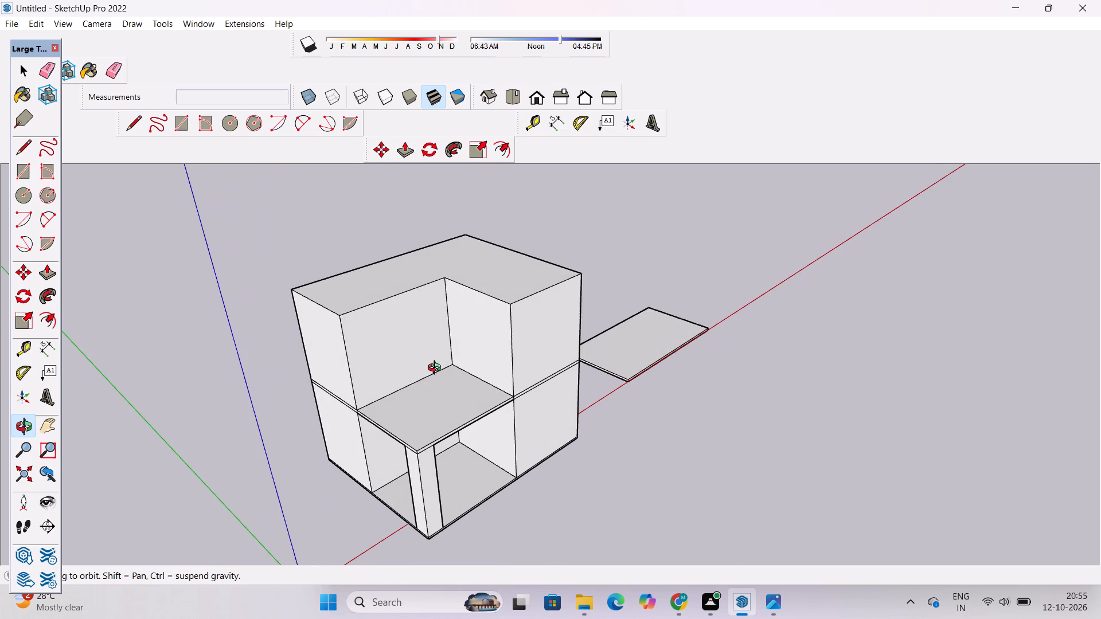
pyautogui.scroll(-1, 439, 382)
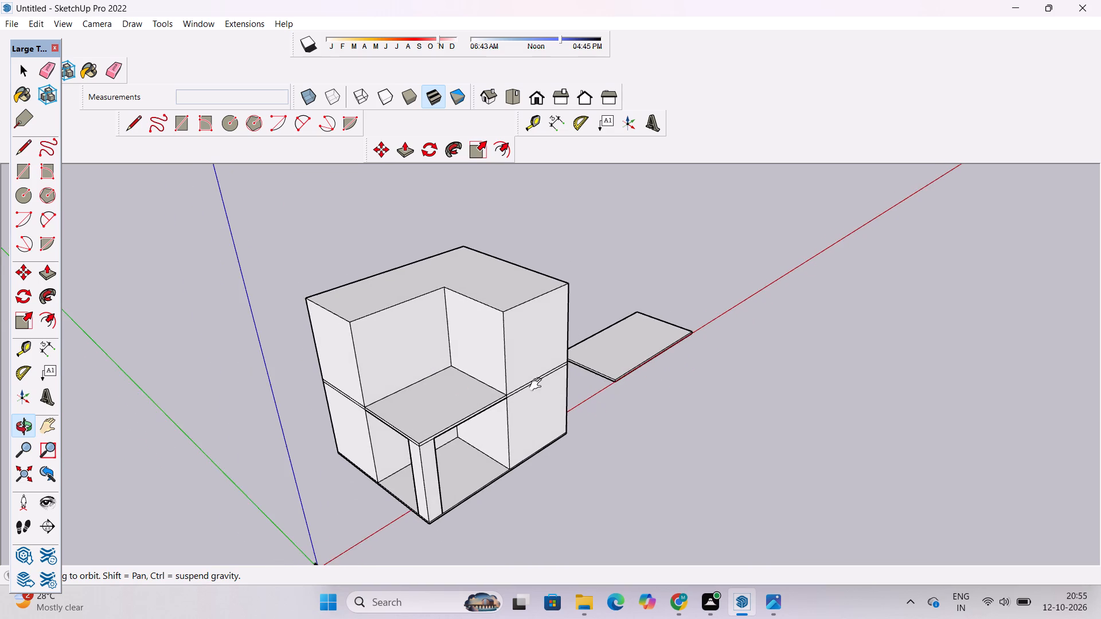
# Copy the flat slab group beside the house onto the upper storey's top, aligning its corner with the outer corner on the terrace side.
pyautogui.keyDown('shift'); pyautogui.moveTo(538, 385); pyautogui.dragTo(478, 397); pyautogui.keyUp('shift')
pyautogui.press('space')
pyautogui.scroll(4, 539, 366)
pyautogui.click(536, 385)
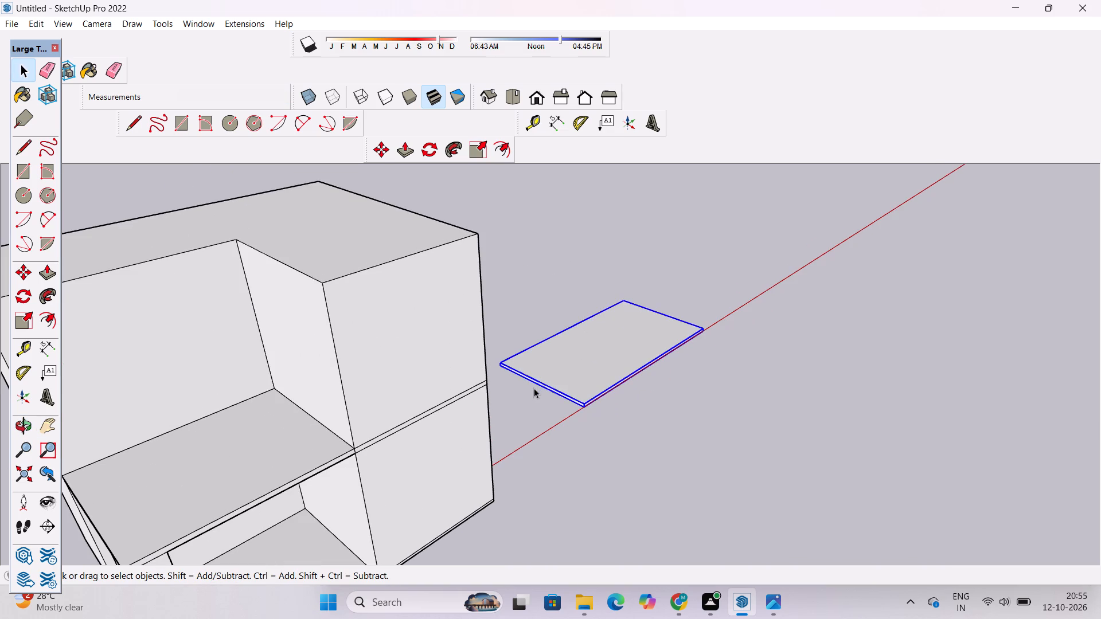
pyautogui.press('m')
pyautogui.scroll(12, 529, 379)
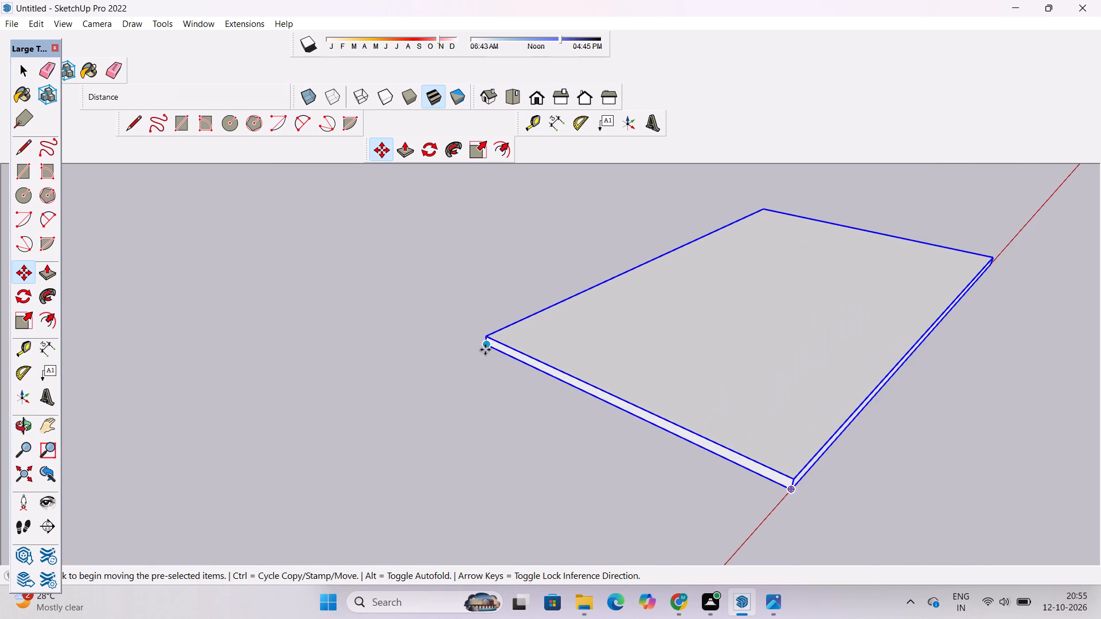
pyautogui.click(485, 350)
pyautogui.scroll(-7, 567, 405)
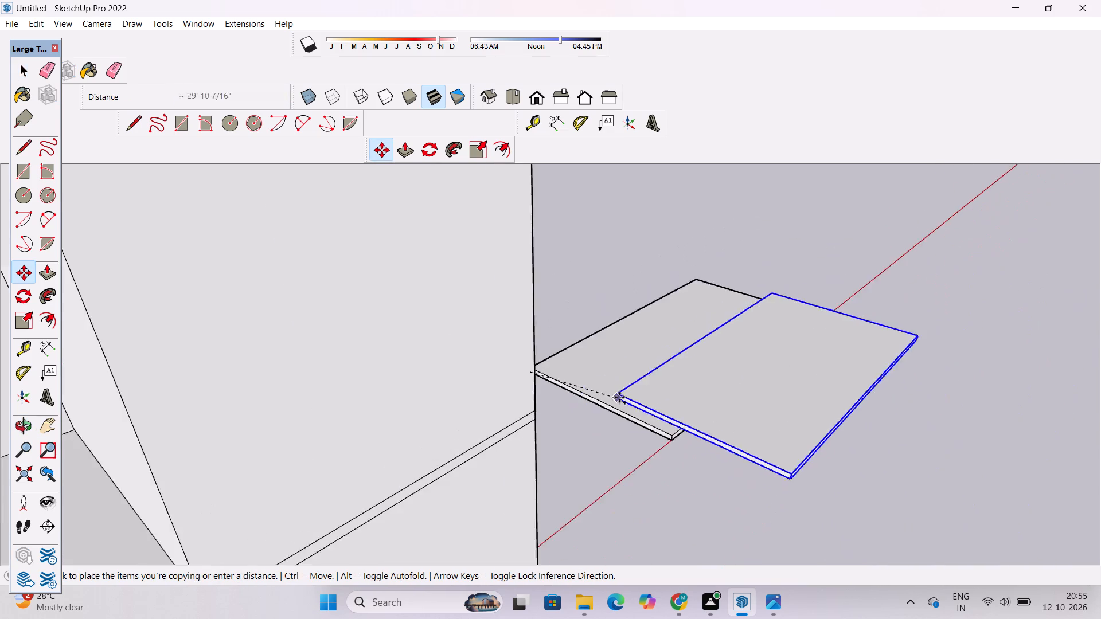
pyautogui.scroll(-12, 619, 397)
pyautogui.scroll(9, 494, 350)
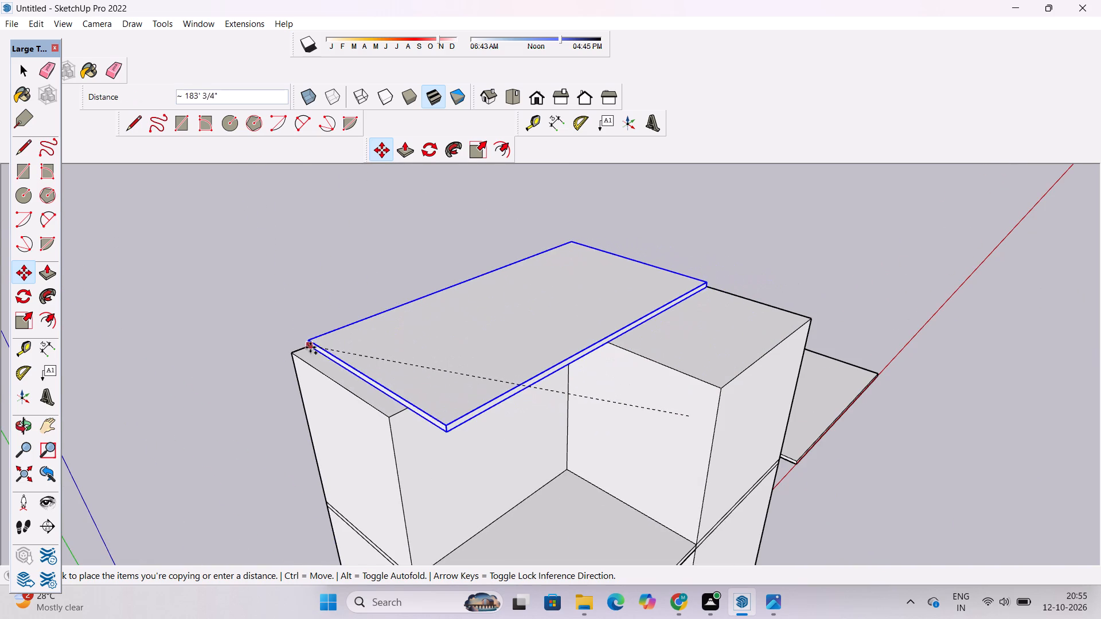
pyautogui.click(296, 354)
# Explode the copied slab group on top of the upper storey.
pyautogui.press('space')
pyautogui.rightClick(395, 341)
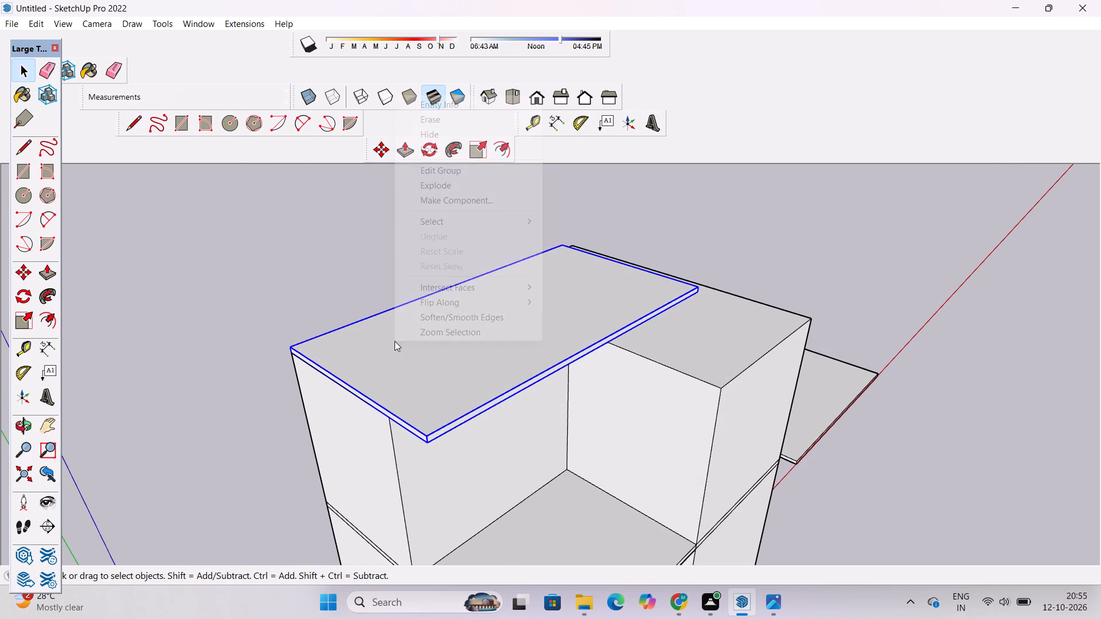
pyautogui.click(454, 189)
pyautogui.click(581, 208)
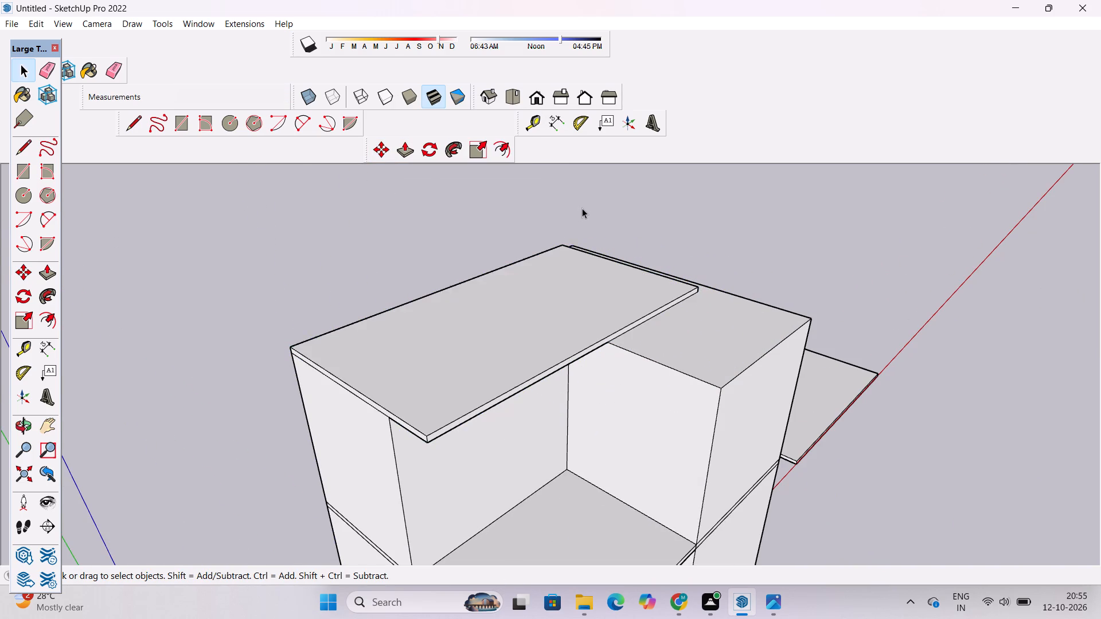
# Push/Pull the new roof slab's short end out 5' so it is flush with the solid side wall.
pyautogui.press('o')
pyautogui.scroll(-4, 587, 217)
pyautogui.moveTo(872, 288); pyautogui.dragTo(700, 284)
pyautogui.moveTo(715, 327); pyautogui.dragTo(581, 327)
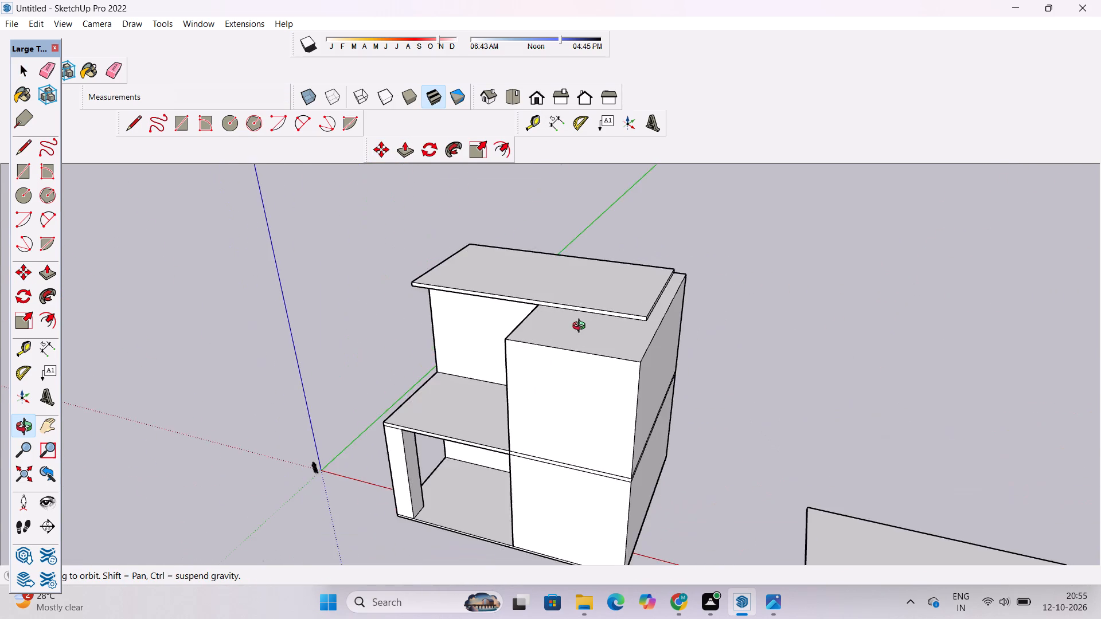
pyautogui.moveTo(581, 327); pyautogui.dragTo(579, 327)
pyautogui.scroll(4, 618, 331)
pyautogui.moveTo(733, 321); pyautogui.dragTo(646, 335)
pyautogui.scroll(4, 622, 323)
pyautogui.moveTo(614, 320); pyautogui.dragTo(545, 281)
pyautogui.keyDown('shift'); pyautogui.moveTo(542, 246); pyautogui.dragTo(534, 287); pyautogui.keyUp('shift')
pyautogui.keyDown('shift'); pyautogui.scroll(3, 537, 297); pyautogui.keyUp('shift')
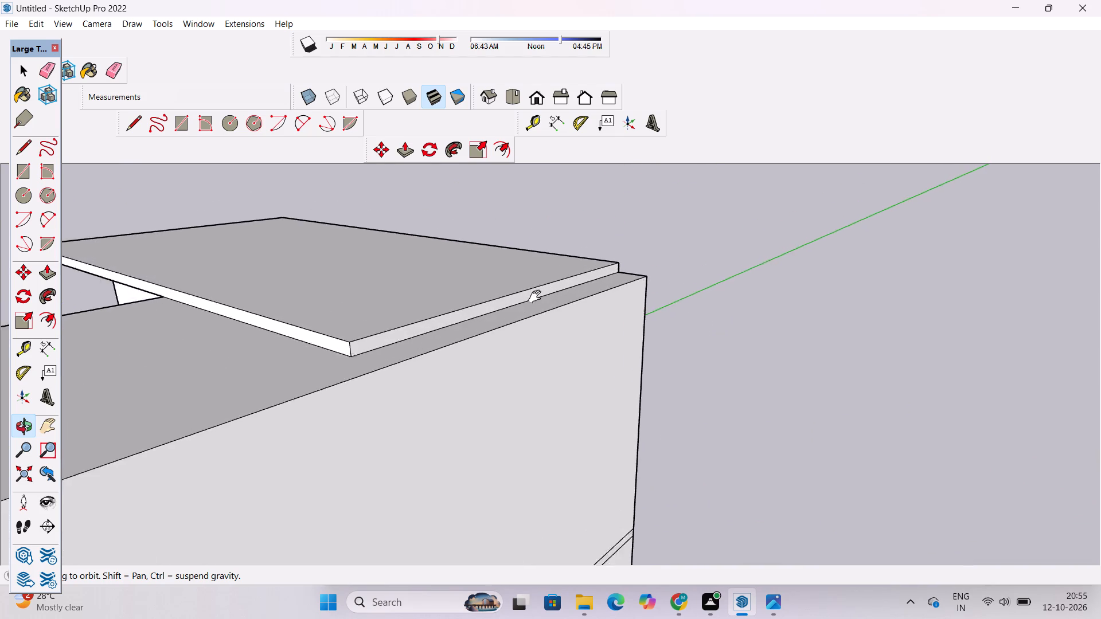
pyautogui.keyDown('shift'); pyautogui.scroll(2, 537, 297); pyautogui.keyUp('shift')
pyautogui.keyDown('shift'); pyautogui.moveTo(548, 318); pyautogui.dragTo(546, 302); pyautogui.keyUp('shift')
pyautogui.moveTo(546, 304); pyautogui.dragTo(549, 319)
pyautogui.press('p')
pyautogui.click(575, 269)
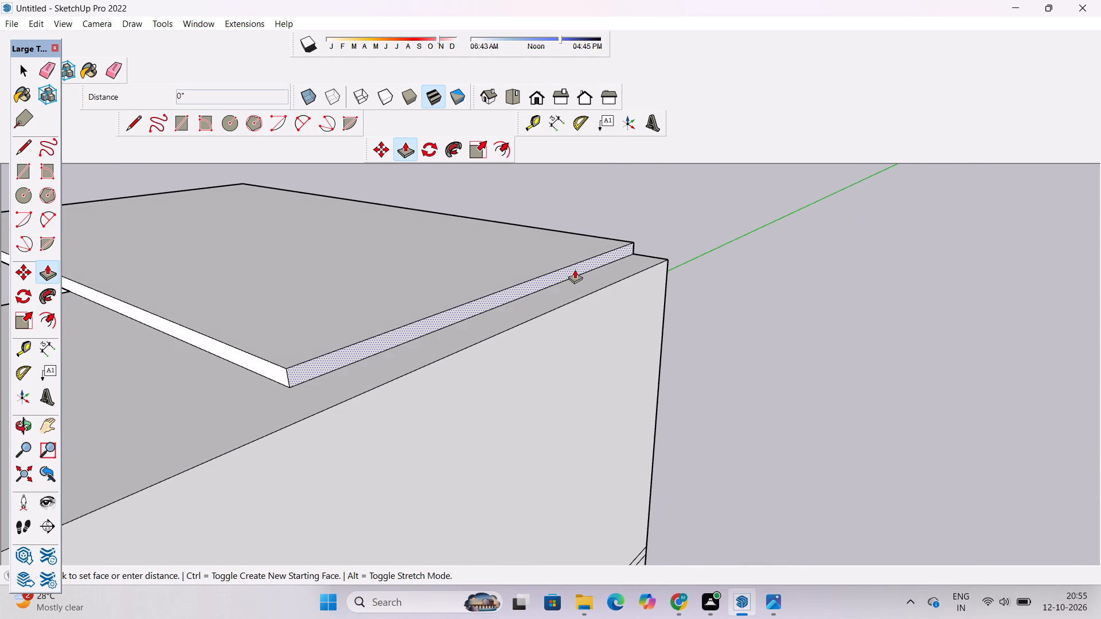
pyautogui.click(555, 311)
# Push/Pull the roof slab's long front edge forward 30' to the upper storey's front corner, covering the terrace bay.
pyautogui.press('o')
pyautogui.scroll(-6, 560, 308)
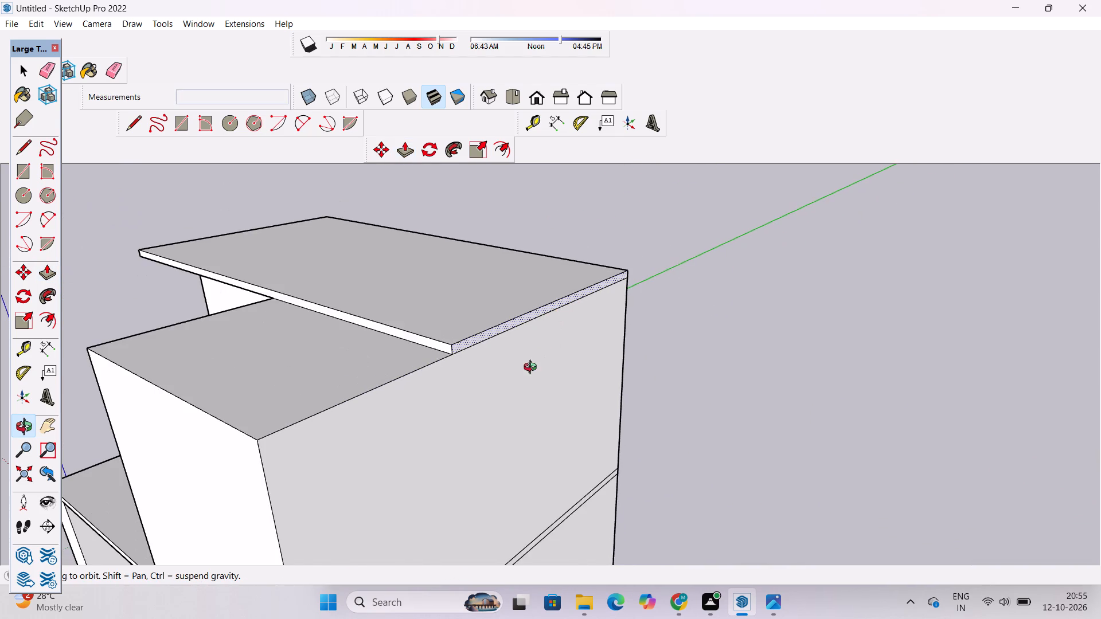
pyautogui.moveTo(529, 371); pyautogui.dragTo(672, 312)
pyautogui.moveTo(636, 320); pyautogui.dragTo(807, 344)
pyautogui.scroll(-6, 748, 334)
pyautogui.keyDown('shift'); pyautogui.moveTo(752, 357); pyautogui.dragTo(715, 296); pyautogui.keyUp('shift')
pyautogui.moveTo(715, 295); pyautogui.dragTo(641, 308)
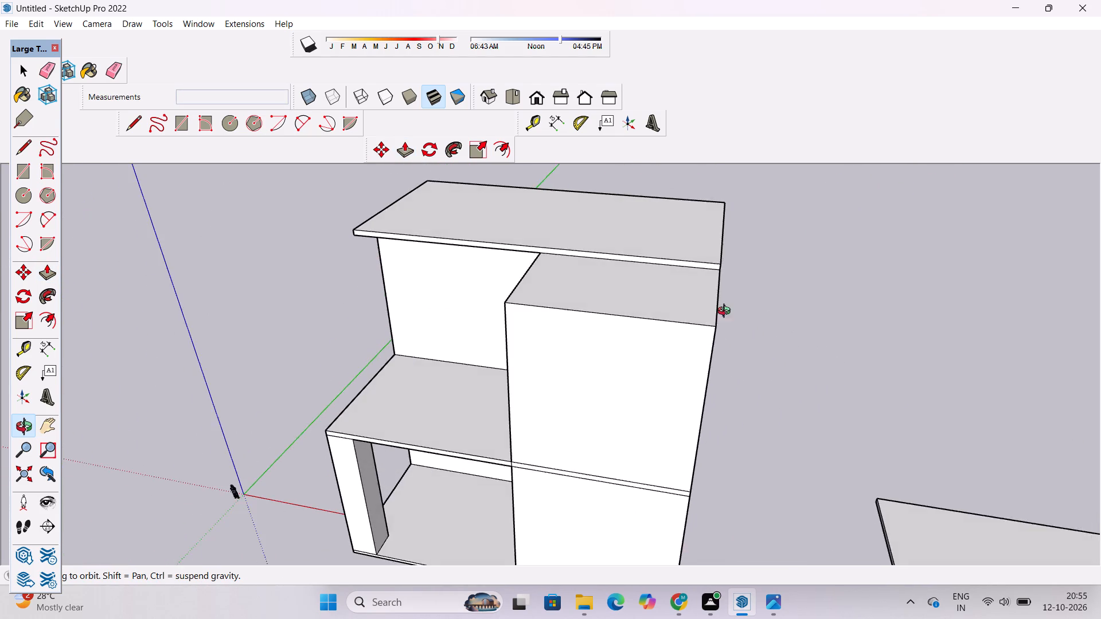
pyautogui.moveTo(727, 318); pyautogui.dragTo(573, 330)
pyautogui.keyDown('shift'); pyautogui.moveTo(578, 333); pyautogui.dragTo(593, 303); pyautogui.keyUp('shift')
pyautogui.moveTo(593, 302); pyautogui.dragTo(572, 295)
pyautogui.press('p')
pyautogui.scroll(1, 609, 273)
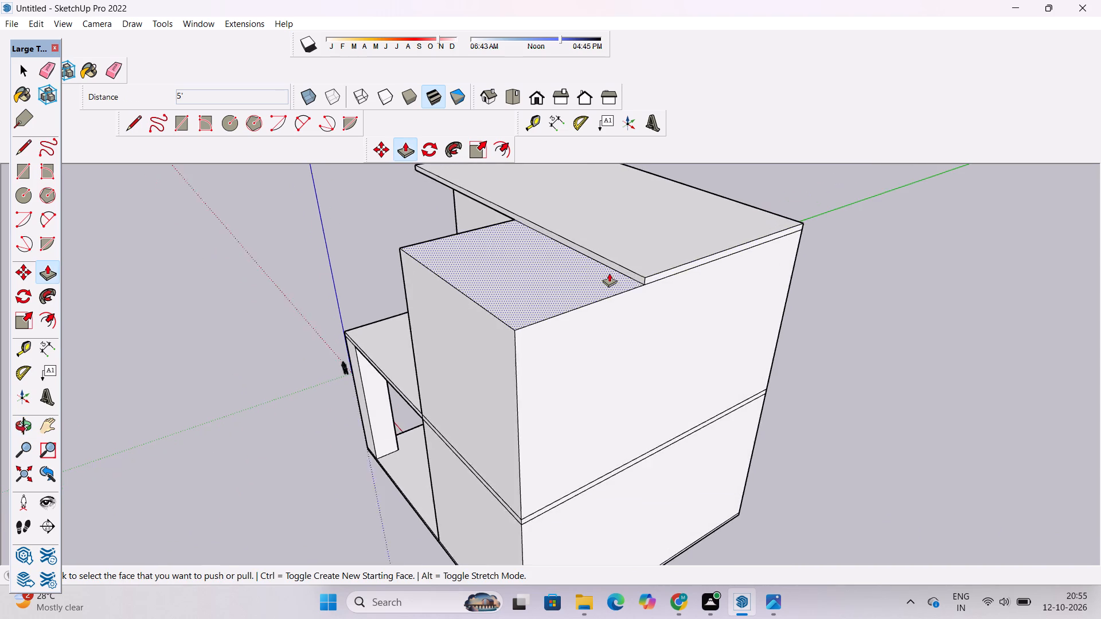
pyautogui.scroll(1, 609, 273)
pyautogui.click(638, 274)
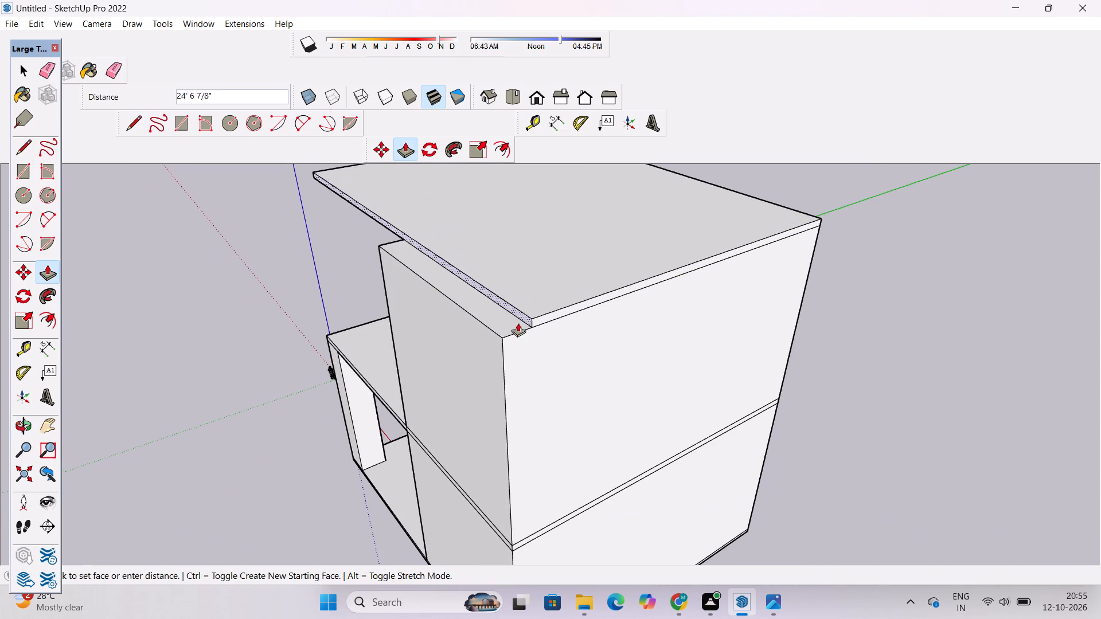
pyautogui.click(503, 338)
# Examine the extended roof slab, the terrace beneath it and the ground-floor corner post and opening.
pyautogui.press('o')
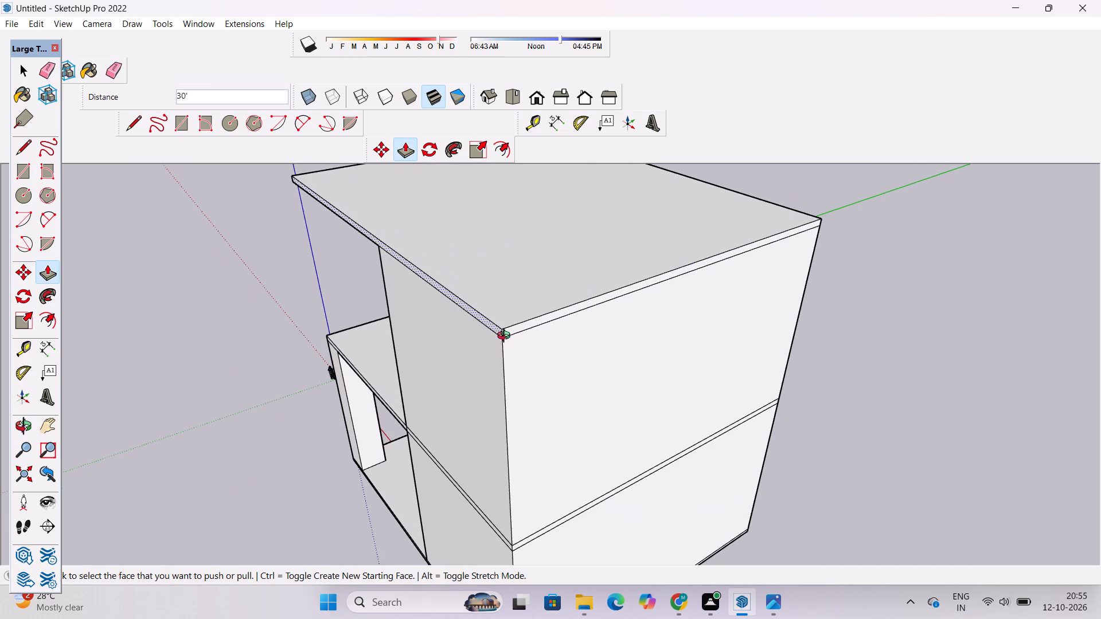
pyautogui.scroll(-4, 514, 319)
pyautogui.moveTo(483, 364); pyautogui.dragTo(571, 375)
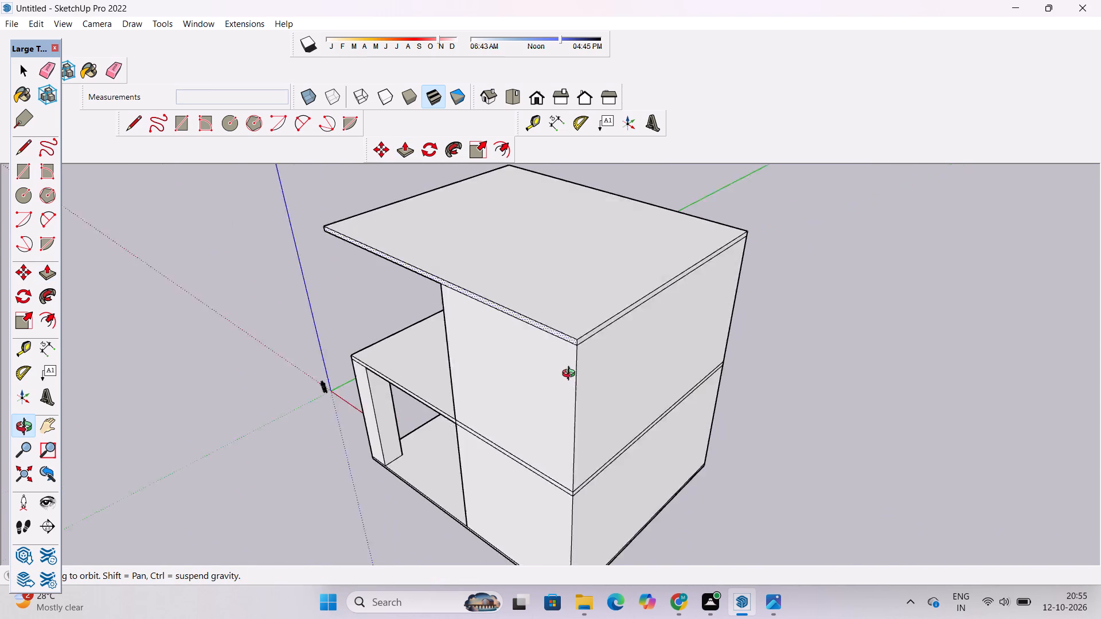
pyautogui.moveTo(571, 375); pyautogui.dragTo(573, 375)
pyautogui.scroll(-6, 578, 362)
pyautogui.moveTo(411, 378); pyautogui.dragTo(561, 385)
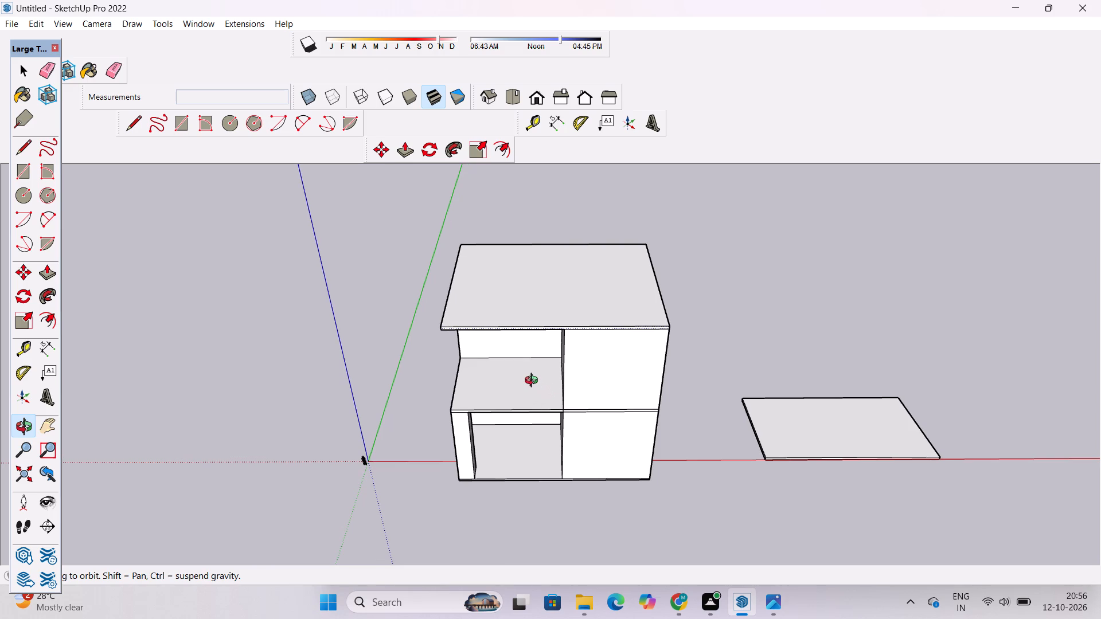
pyautogui.keyDown('shift'); pyautogui.moveTo(533, 405); pyautogui.dragTo(596, 338); pyautogui.keyUp('shift')
pyautogui.scroll(8, 521, 364)
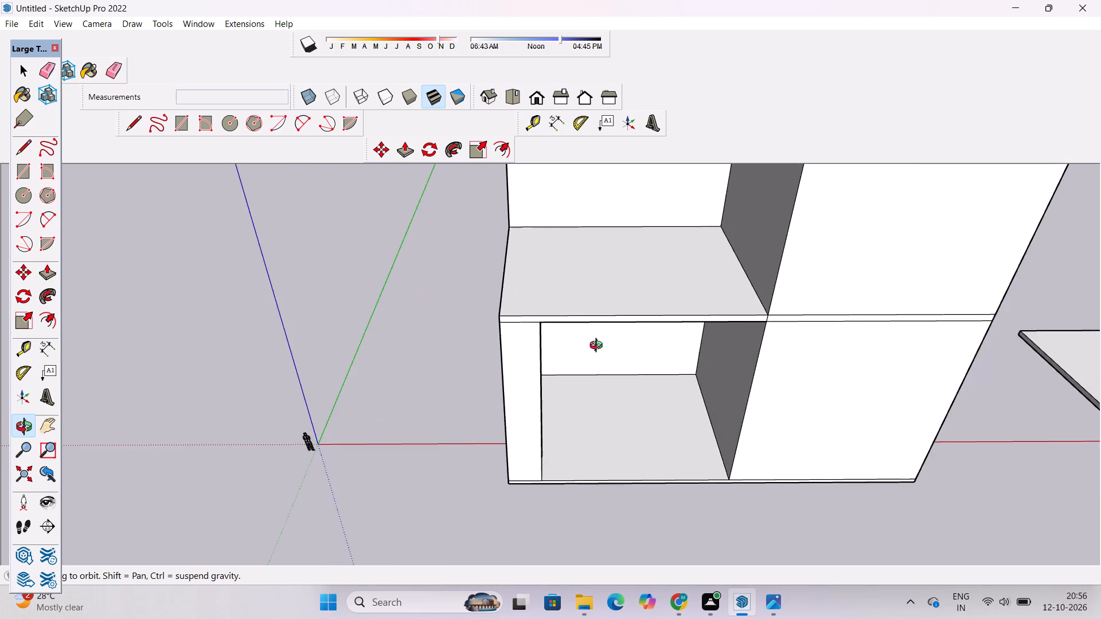
pyautogui.moveTo(603, 347); pyautogui.dragTo(530, 344)
pyautogui.moveTo(486, 354); pyautogui.dragTo(646, 376)
pyautogui.scroll(-4, 637, 363)
pyautogui.keyDown('shift'); pyautogui.moveTo(636, 338); pyautogui.dragTo(575, 364); pyautogui.keyUp('shift')
pyautogui.moveTo(544, 382); pyautogui.dragTo(483, 420)
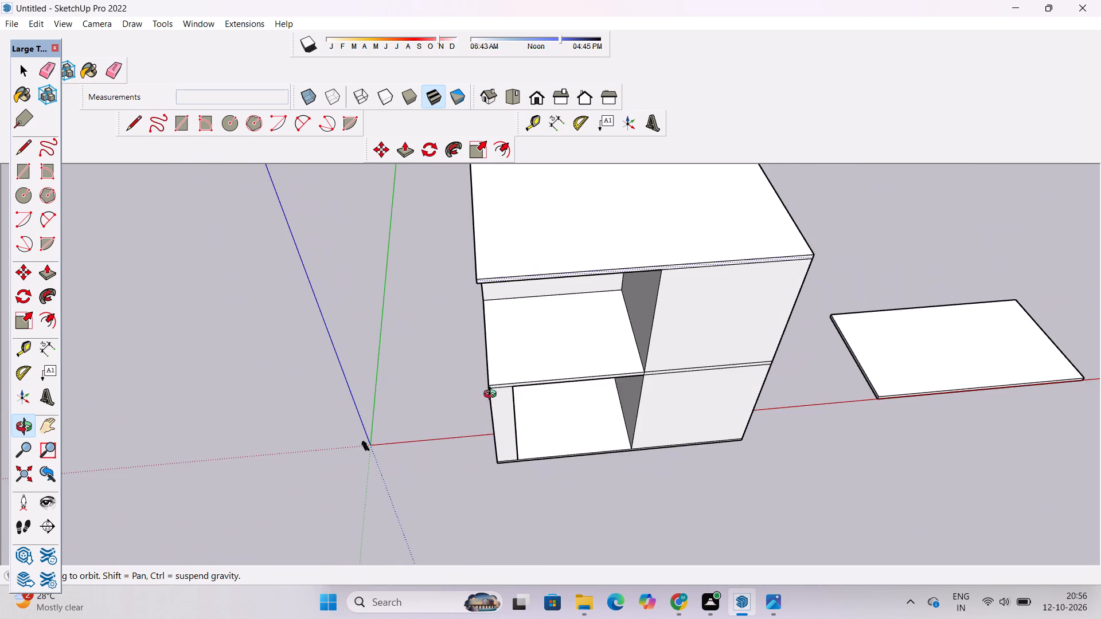
pyautogui.scroll(4, 514, 376)
pyautogui.keyDown('shift'); pyautogui.moveTo(503, 389); pyautogui.dragTo(568, 375); pyautogui.keyUp('shift')
pyautogui.moveTo(561, 379); pyautogui.dragTo(520, 387)
pyautogui.scroll(3, 534, 369)
pyautogui.keyDown('shift'); pyautogui.moveTo(553, 369); pyautogui.dragTo(521, 369); pyautogui.keyUp('shift')
pyautogui.keyDown('shift'); pyautogui.moveTo(528, 382); pyautogui.dragTo(516, 382); pyautogui.keyUp('shift')
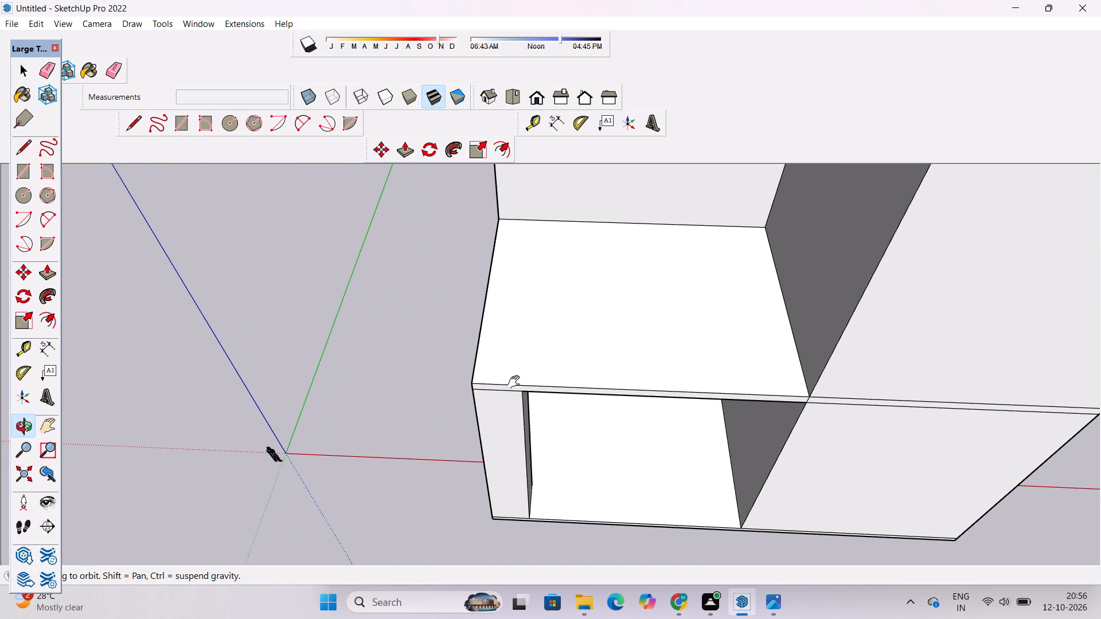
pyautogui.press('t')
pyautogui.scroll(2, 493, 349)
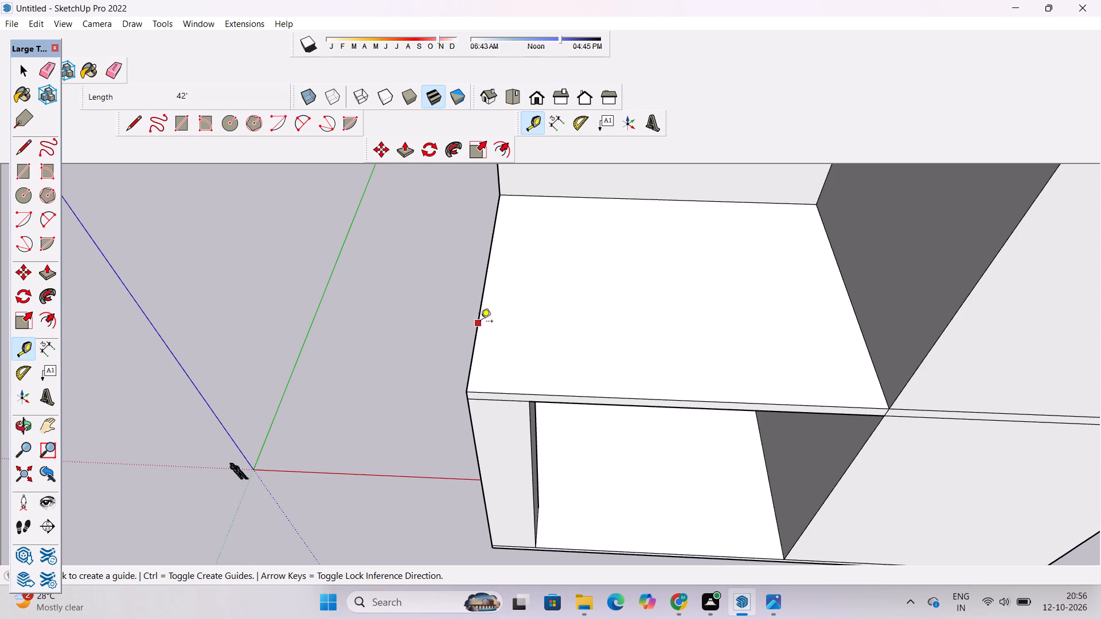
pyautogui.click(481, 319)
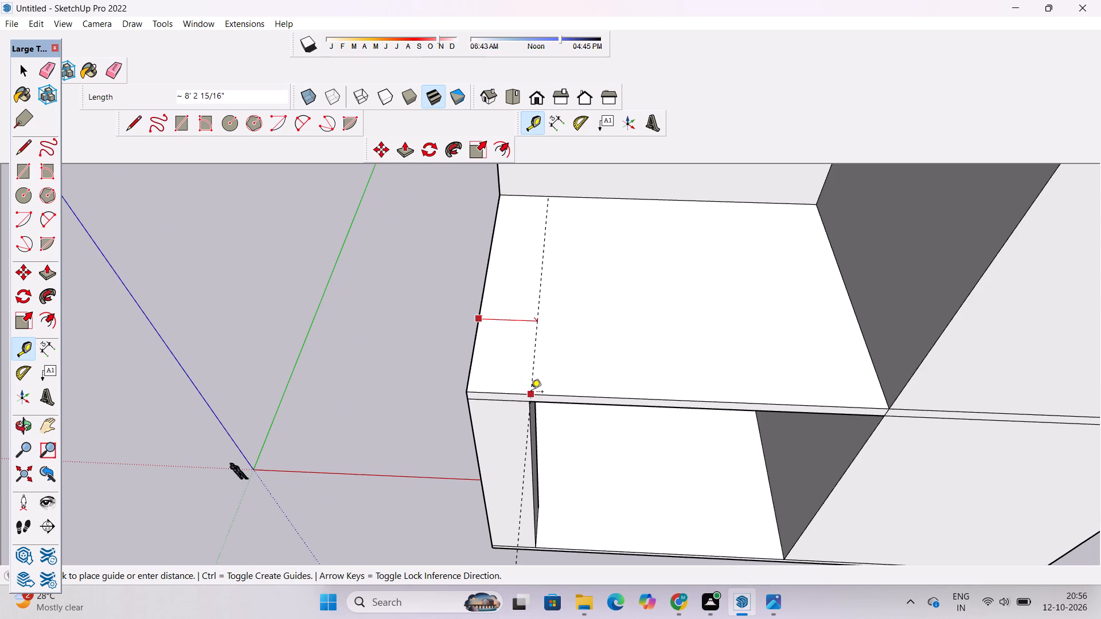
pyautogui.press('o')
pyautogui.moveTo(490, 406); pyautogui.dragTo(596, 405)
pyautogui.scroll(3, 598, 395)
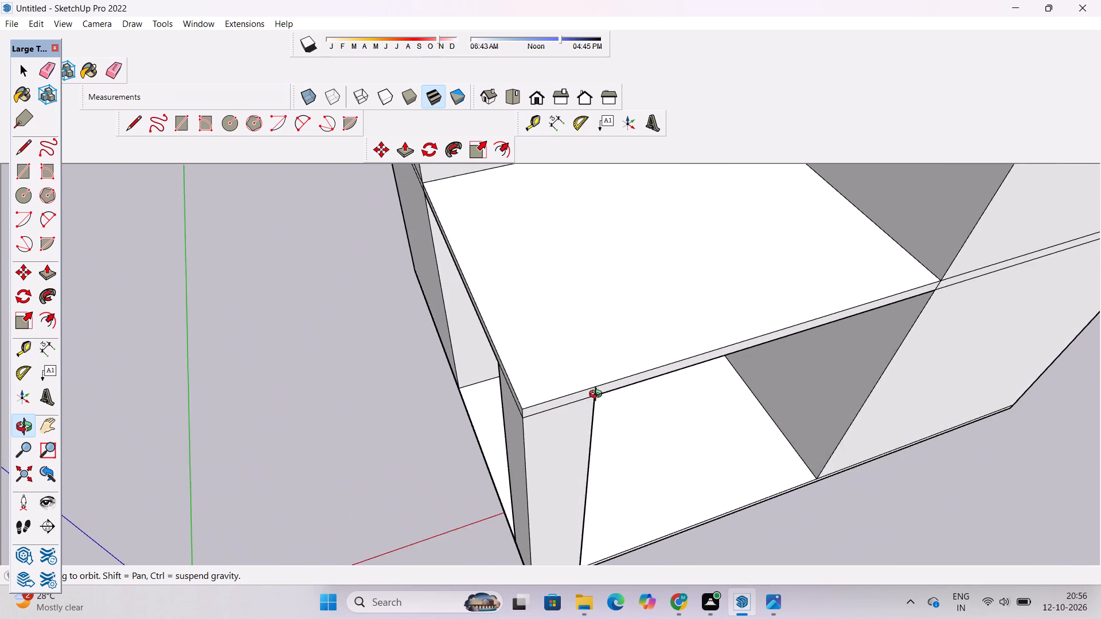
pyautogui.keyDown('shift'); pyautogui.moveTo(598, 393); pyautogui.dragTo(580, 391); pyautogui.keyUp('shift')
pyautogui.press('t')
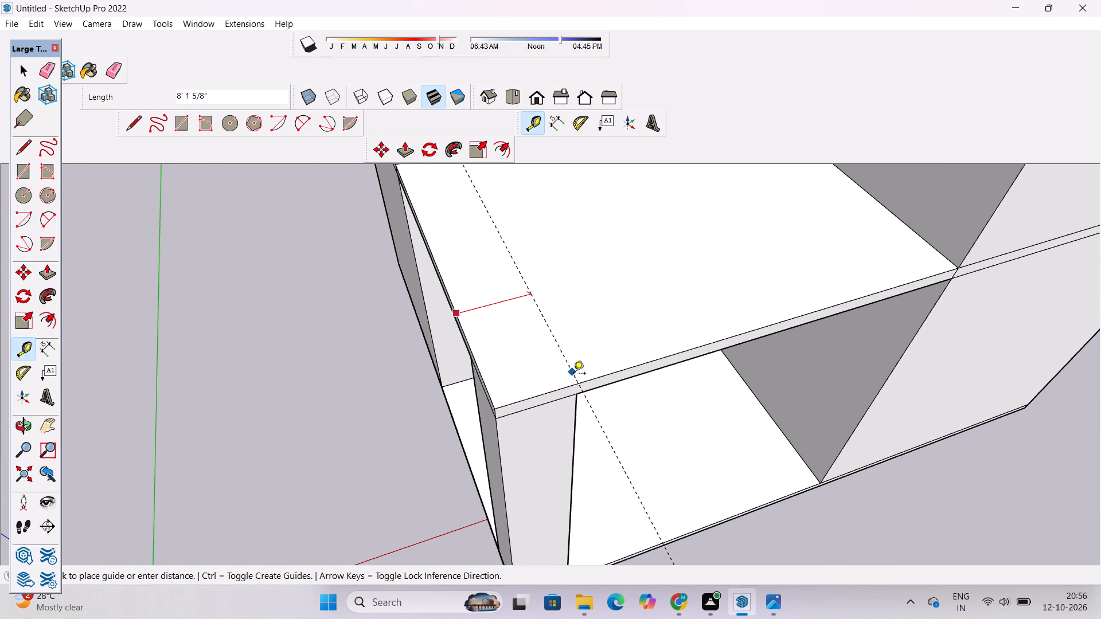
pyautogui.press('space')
# Draw a 1' 6" vertical line across the terrace slab's front edge face, from the corner post's inner top corner to the slab's top edge.
pyautogui.write('o')
pyautogui.scroll(-4, 561, 397)
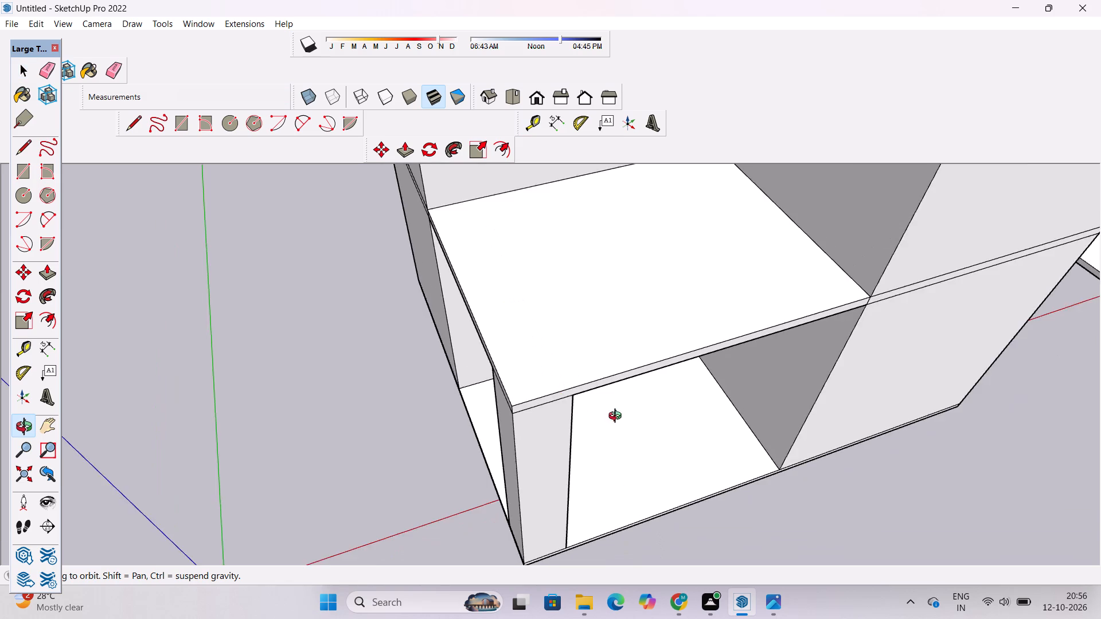
pyautogui.moveTo(616, 417); pyautogui.dragTo(533, 366)
pyautogui.keyDown('shift'); pyautogui.moveTo(507, 356); pyautogui.dragTo(531, 422); pyautogui.keyUp('shift')
pyautogui.scroll(10, 522, 420)
pyautogui.moveTo(537, 460); pyautogui.dragTo(538, 451)
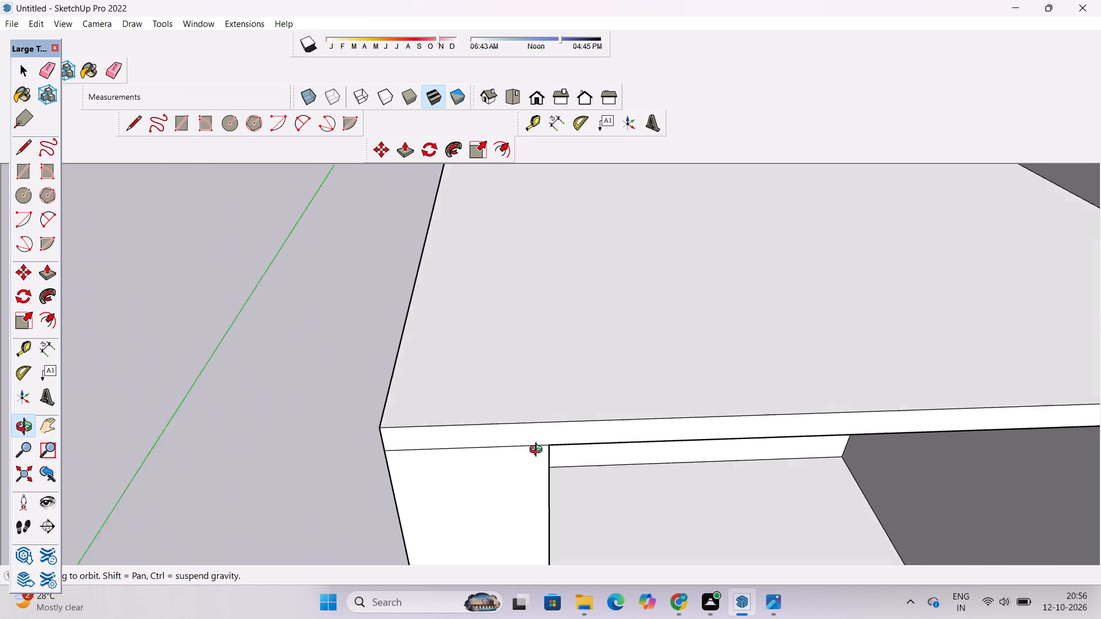
pyautogui.moveTo(538, 451); pyautogui.dragTo(540, 395)
pyautogui.keyDown('shift'); pyautogui.moveTo(540, 395); pyautogui.dragTo(475, 367); pyautogui.keyUp('shift')
pyautogui.keyDown('shift'); pyautogui.moveTo(500, 391); pyautogui.dragTo(499, 380); pyautogui.keyUp('shift')
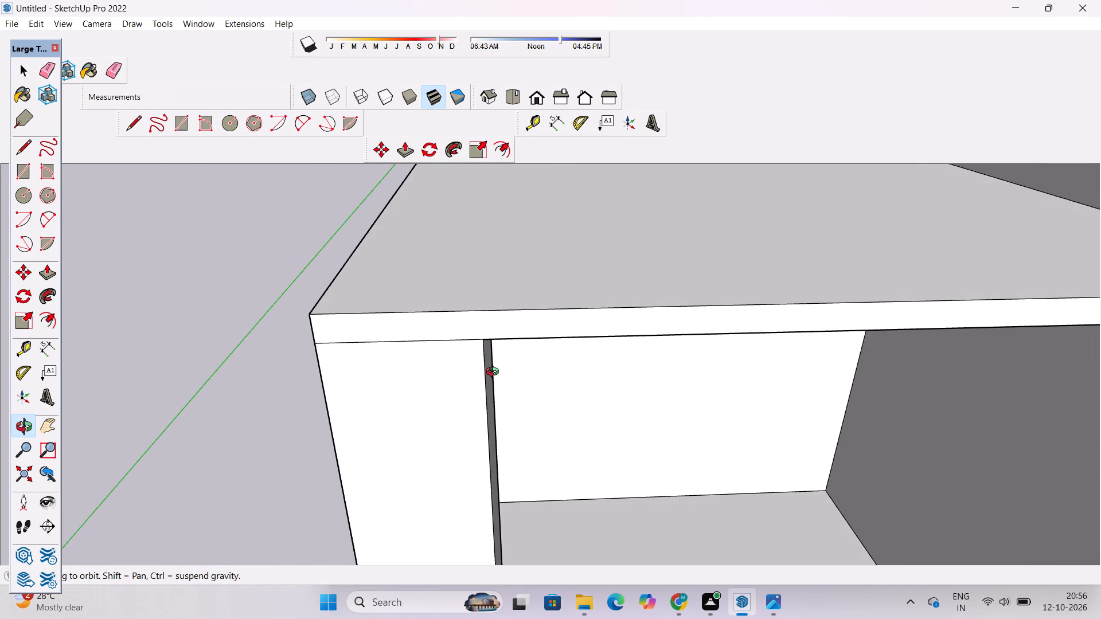
pyautogui.scroll(-2, 495, 373)
pyautogui.keyDown('shift'); pyautogui.click(495, 373); pyautogui.keyUp('shift')
pyautogui.press('l')
pyautogui.scroll(6, 493, 350)
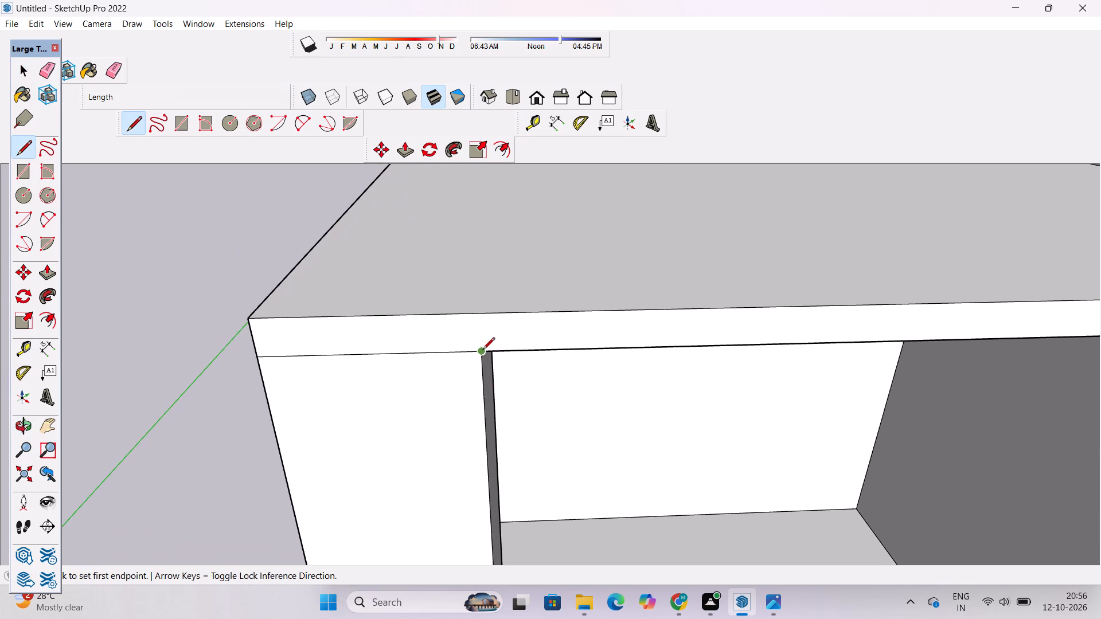
pyautogui.click(481, 354)
pyautogui.click(476, 316)
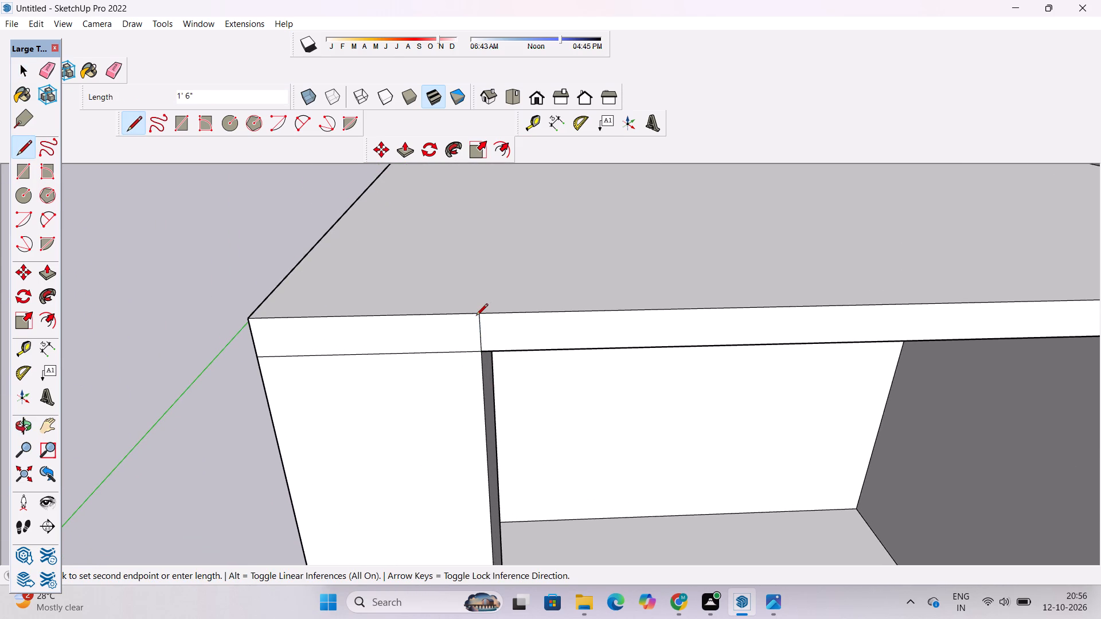
pyautogui.press('space')
# Draw a 1' 6" vertical line across the terrace slab's other edge face, from the corner post's inner top corner to the slab's top edge.
pyautogui.press('o')
pyautogui.scroll(-5, 473, 322)
pyautogui.moveTo(416, 339); pyautogui.dragTo(514, 370)
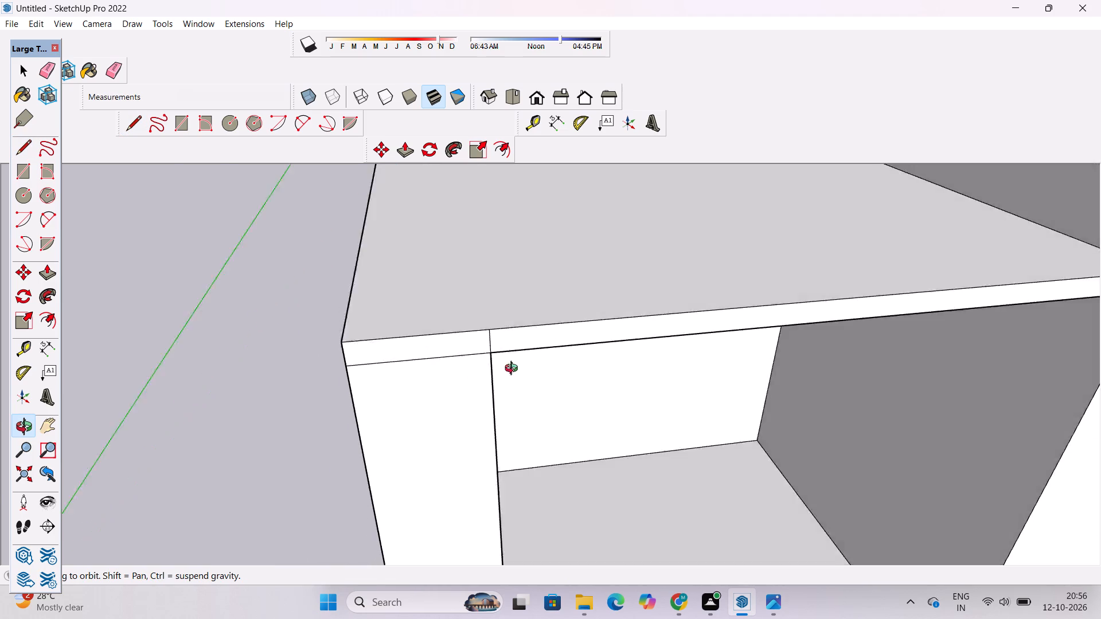
pyautogui.moveTo(514, 370); pyautogui.dragTo(554, 378)
pyautogui.scroll(-3, 546, 373)
pyautogui.moveTo(486, 378); pyautogui.dragTo(604, 390)
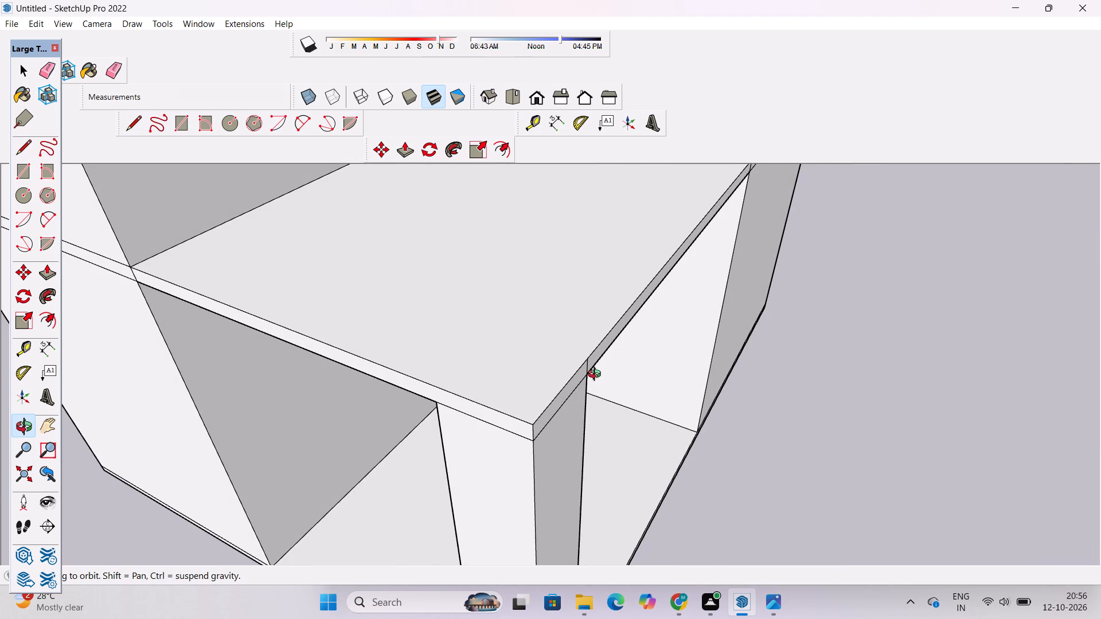
pyautogui.scroll(-7, 579, 355)
pyautogui.moveTo(579, 356); pyautogui.dragTo(585, 381)
pyautogui.press('l')
pyautogui.scroll(7, 584, 371)
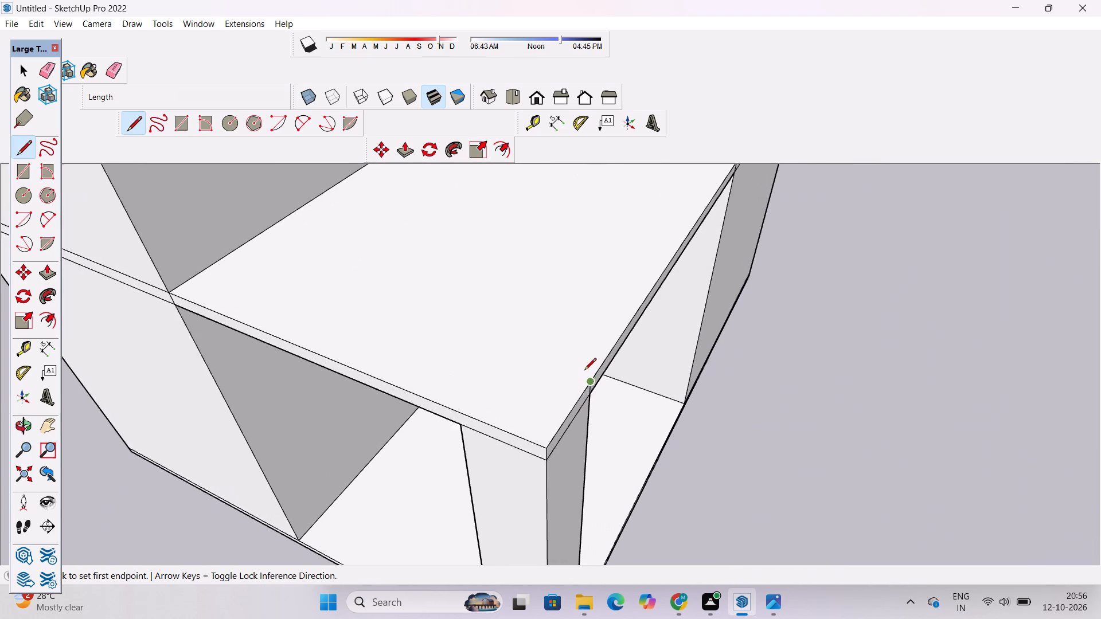
pyautogui.scroll(1, 584, 371)
pyautogui.click(591, 384)
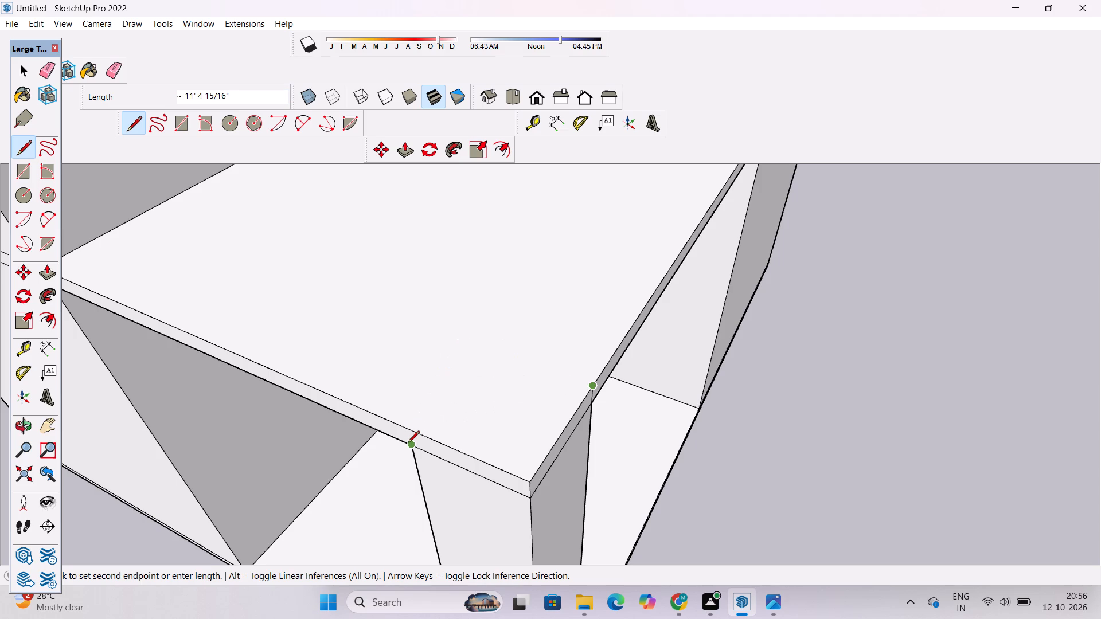
pyautogui.press('space')
pyautogui.write('l')
pyautogui.scroll(5, 405, 453)
pyautogui.scroll(-3, 405, 451)
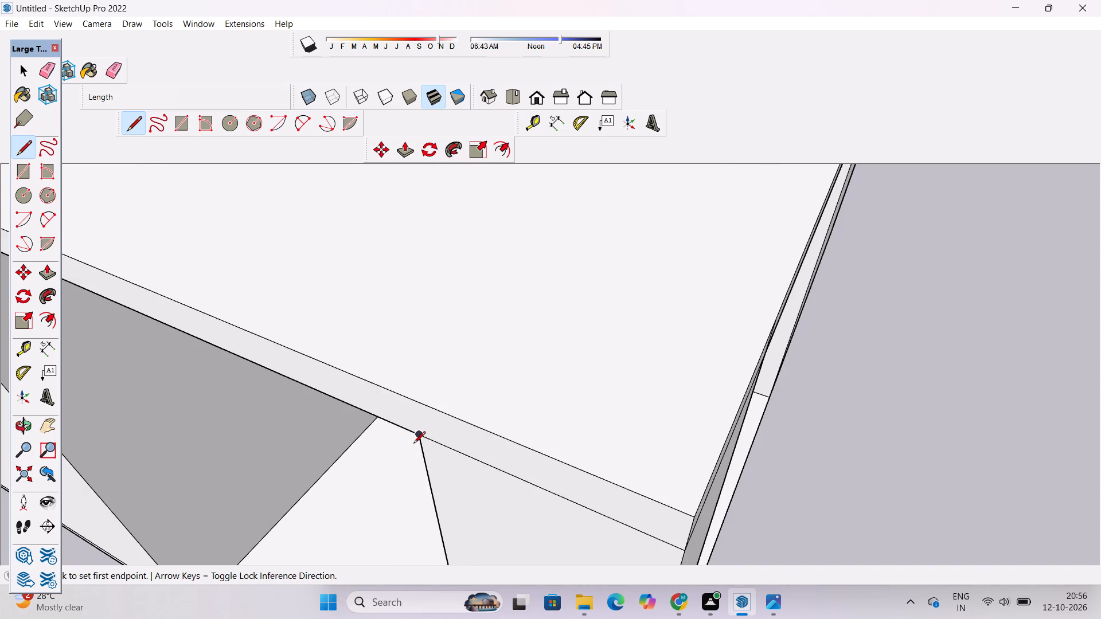
pyautogui.click(416, 436)
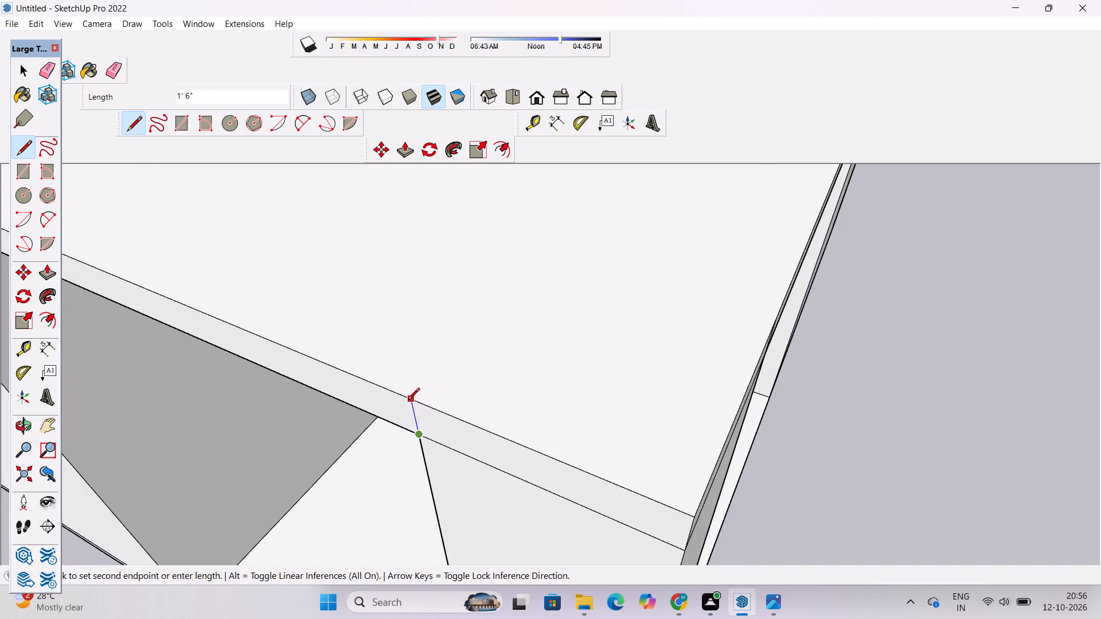
pyautogui.click(407, 401)
# Draw two connected lines on the terrace slab's top, joining the two edge marks and outlining the corner post's footprint.
pyautogui.click(408, 399)
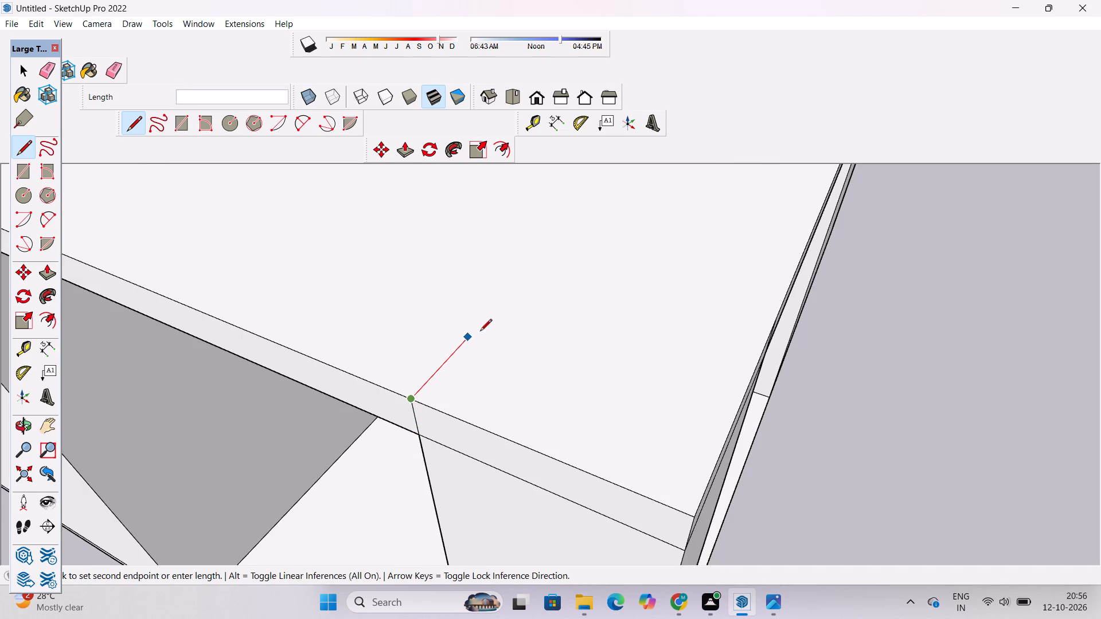
pyautogui.press('o')
pyautogui.scroll(-5, 559, 340)
pyautogui.moveTo(693, 414); pyautogui.dragTo(596, 400)
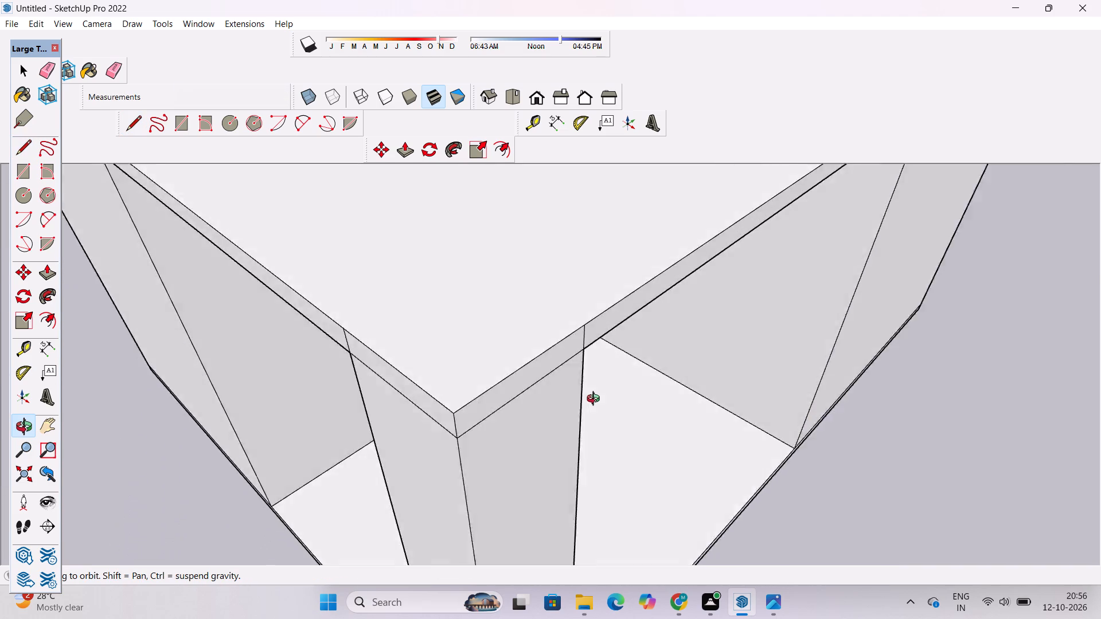
pyautogui.moveTo(596, 400); pyautogui.dragTo(575, 397)
pyautogui.keyDown('shift'); pyautogui.moveTo(568, 397); pyautogui.dragTo(577, 465); pyautogui.keyUp('shift')
pyautogui.scroll(-6, 530, 460)
pyautogui.keyDown('shift'); pyautogui.moveTo(482, 480); pyautogui.dragTo(579, 418); pyautogui.keyUp('shift')
pyautogui.moveTo(537, 434); pyautogui.dragTo(590, 399)
pyautogui.scroll(2, 589, 397)
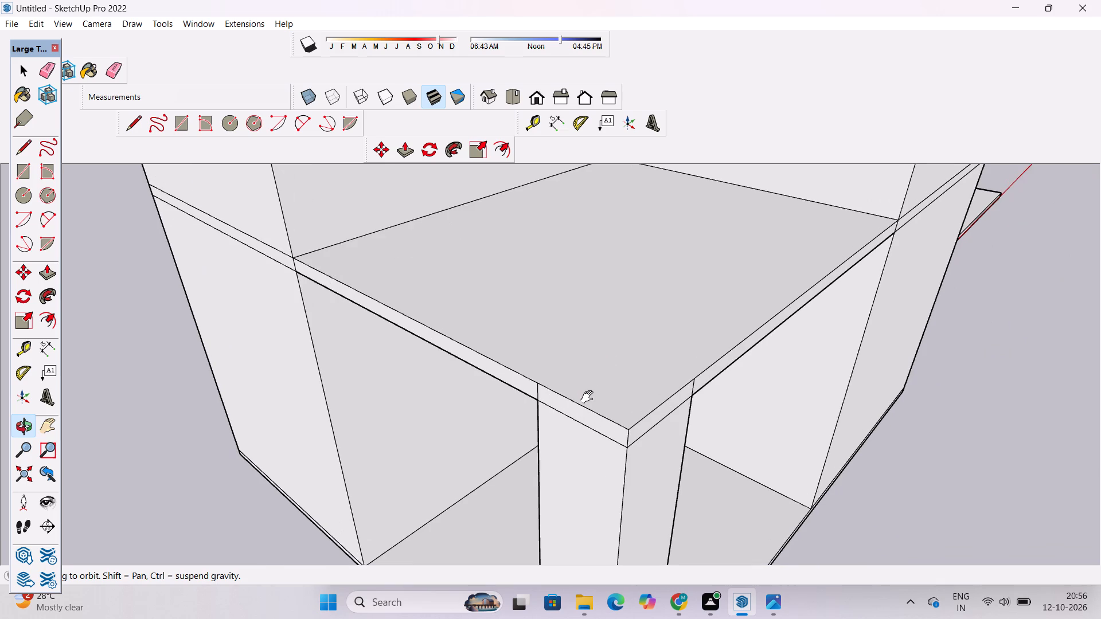
pyautogui.keyDown('shift'); pyautogui.moveTo(589, 397); pyautogui.dragTo(569, 412); pyautogui.keyUp('shift')
pyautogui.keyDown('shift'); pyautogui.moveTo(552, 416); pyautogui.dragTo(573, 375); pyautogui.keyUp('shift')
pyautogui.moveTo(559, 381); pyautogui.dragTo(540, 388)
pyautogui.press('l')
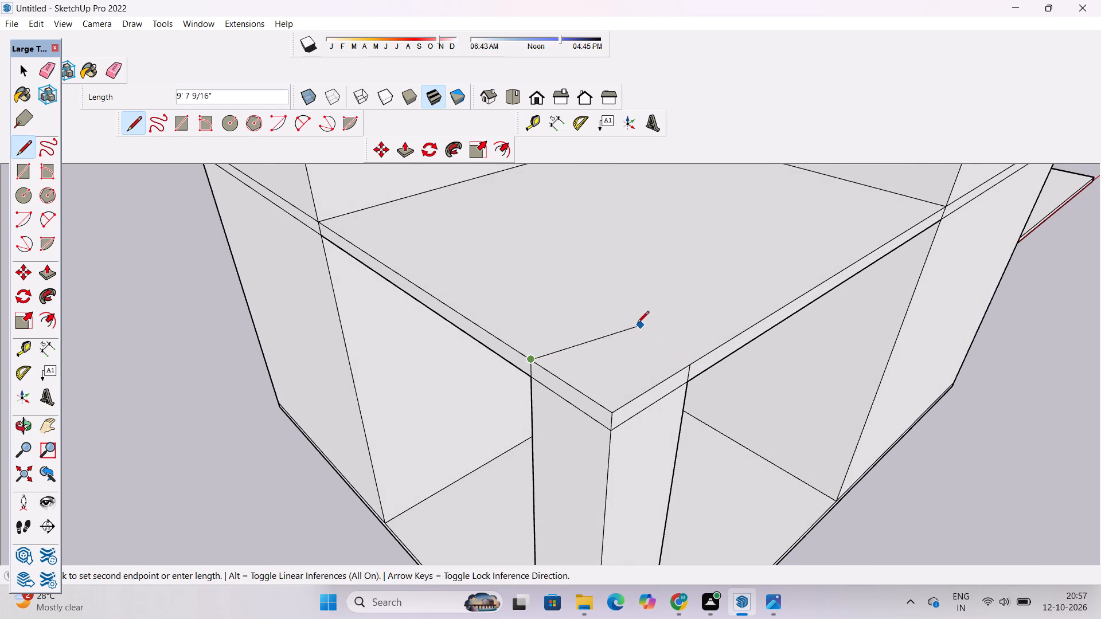
pyautogui.click(607, 322)
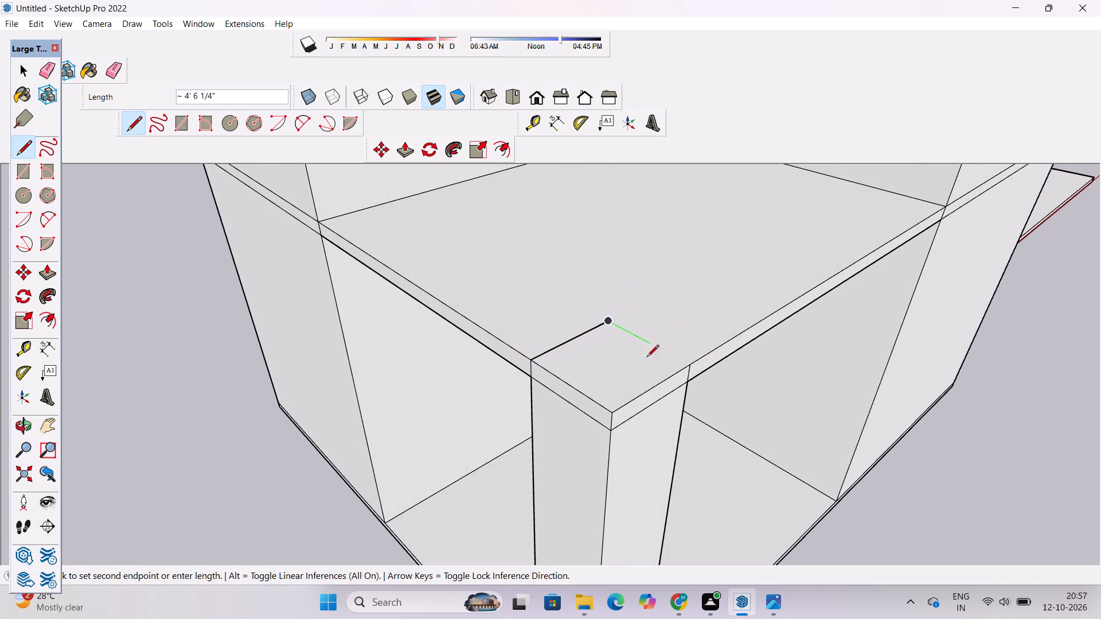
pyautogui.click(686, 366)
pyautogui.press('space')
# Push/Pull the post footprint on the terrace slab up 45' to the underside of the roof slab.
pyautogui.write('o')
pyautogui.scroll(-3, 686, 365)
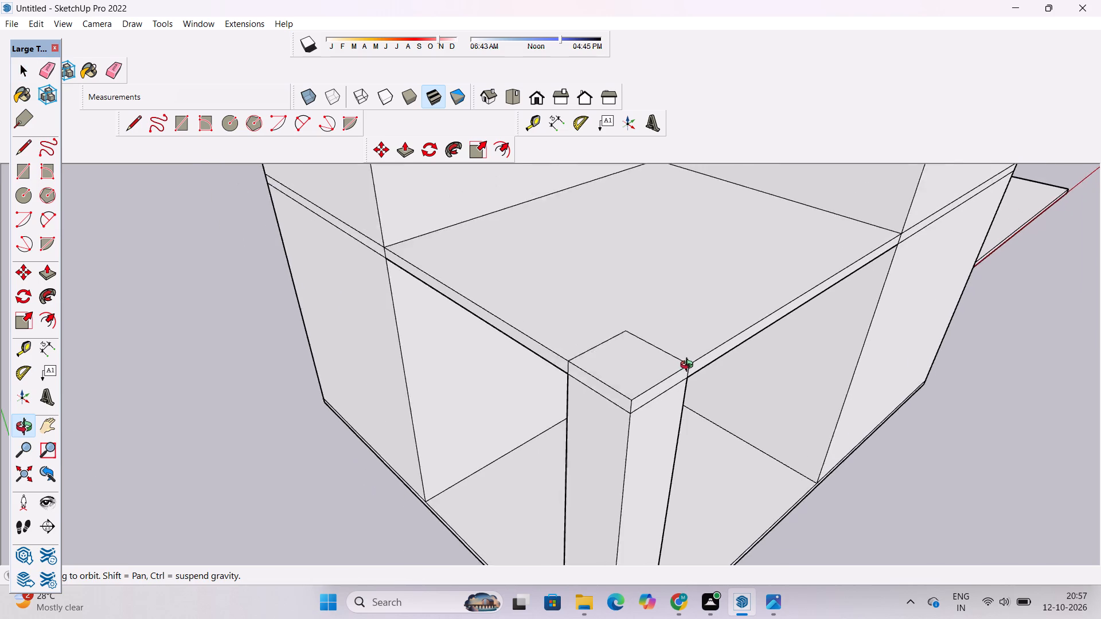
pyautogui.scroll(-2, 689, 366)
pyautogui.moveTo(733, 390); pyautogui.dragTo(666, 367)
pyautogui.keyDown('shift'); pyautogui.moveTo(657, 359); pyautogui.dragTo(641, 407); pyautogui.keyUp('shift')
pyautogui.scroll(-4, 638, 410)
pyautogui.moveTo(627, 418); pyautogui.dragTo(597, 410)
pyautogui.keyDown('shift'); pyautogui.moveTo(540, 391); pyautogui.dragTo(550, 411); pyautogui.keyUp('shift')
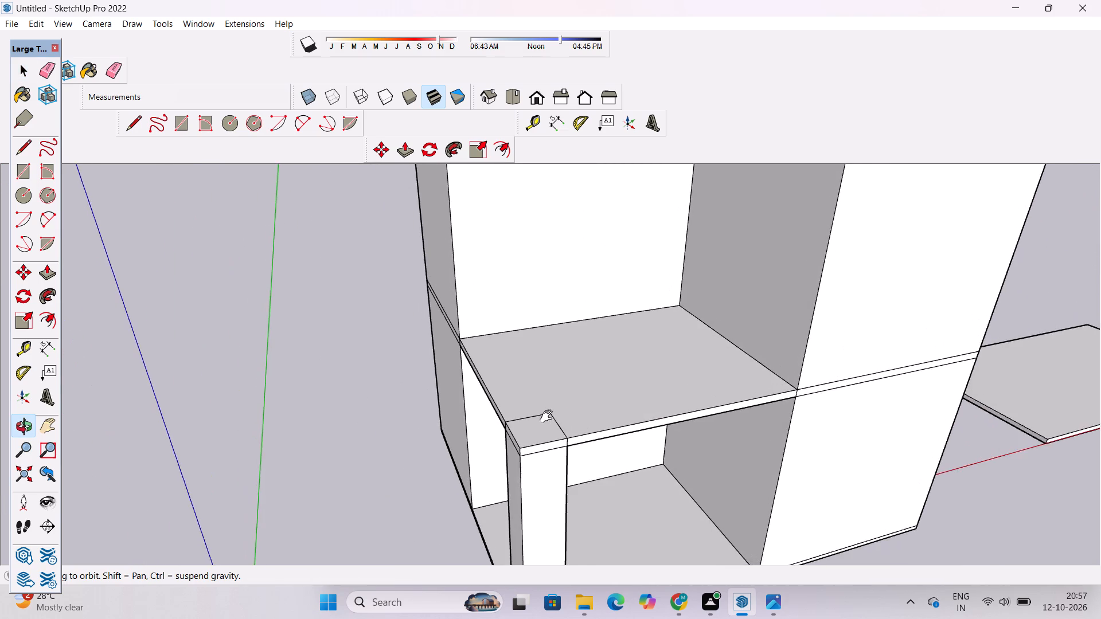
pyautogui.keyDown('shift'); pyautogui.moveTo(549, 417); pyautogui.dragTo(575, 374); pyautogui.keyUp('shift')
pyautogui.keyDown('shift'); pyautogui.scroll(3, 563, 401); pyautogui.keyUp('shift')
pyautogui.keyDown('shift'); pyautogui.click(563, 401); pyautogui.keyUp('shift')
pyautogui.moveTo(563, 402); pyautogui.dragTo(575, 405)
pyautogui.press('p')
pyautogui.scroll(-3, 565, 405)
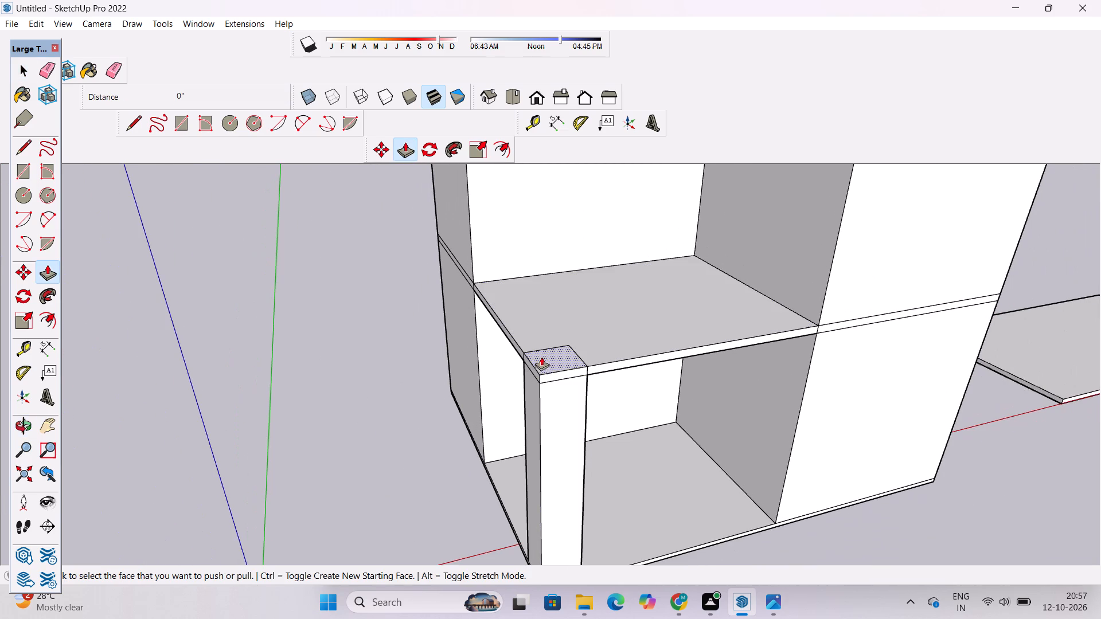
pyautogui.click(542, 359)
pyautogui.scroll(-4, 540, 368)
pyautogui.scroll(-5, 557, 322)
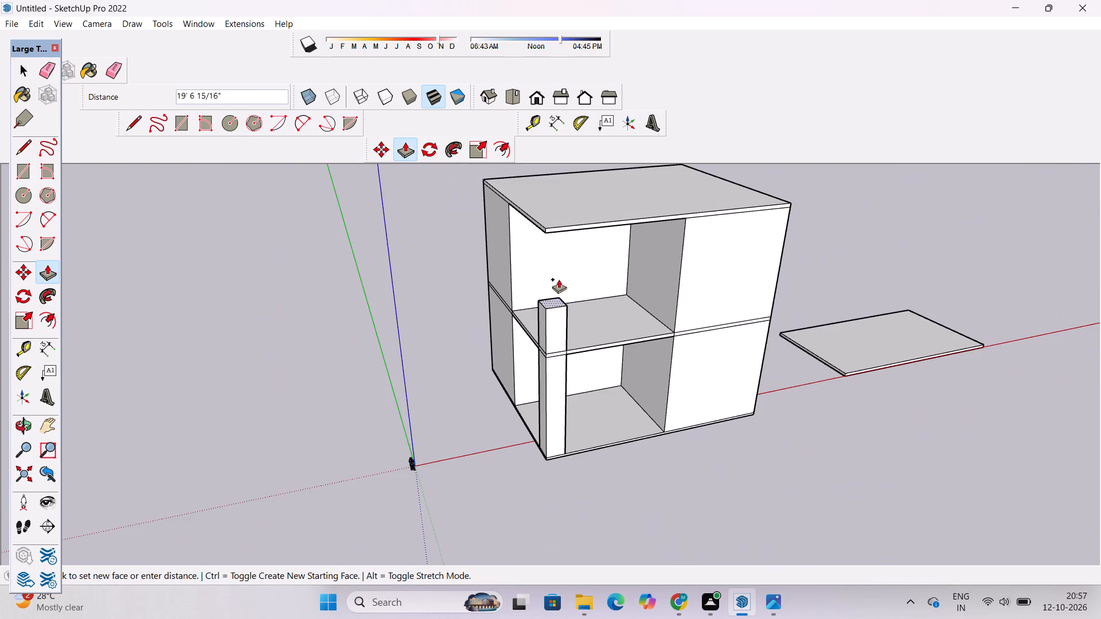
pyautogui.scroll(6, 564, 254)
pyautogui.scroll(1, 580, 193)
pyautogui.click(592, 208)
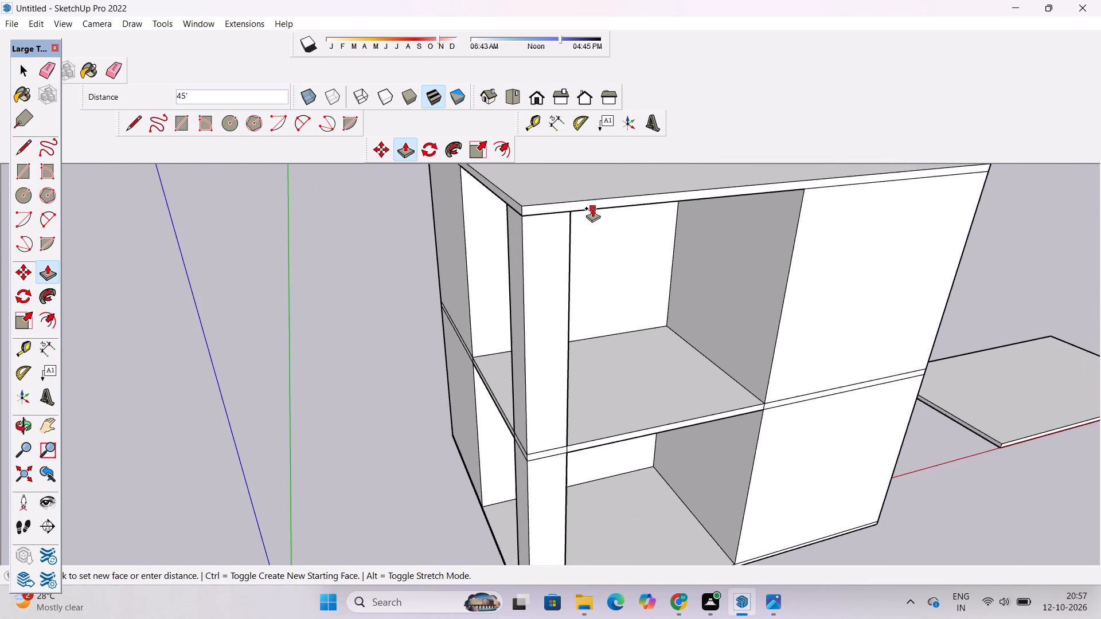
# Examine the upper-storey corner post and the openings on both sides of it.
pyautogui.press('o')
pyautogui.scroll(-6, 592, 208)
pyautogui.moveTo(681, 281); pyautogui.dragTo(611, 300)
pyautogui.scroll(-6, 608, 303)
pyautogui.keyDown('shift'); pyautogui.moveTo(637, 297); pyautogui.dragTo(575, 304); pyautogui.keyUp('shift')
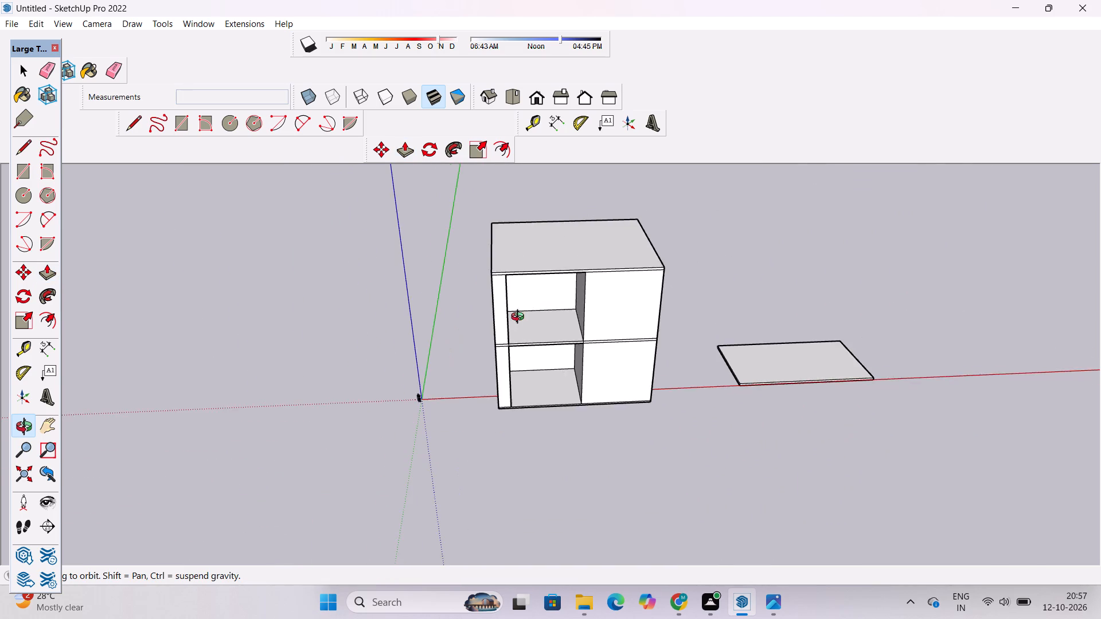
pyautogui.scroll(3, 520, 318)
pyautogui.moveTo(524, 315); pyautogui.dragTo(646, 320)
pyautogui.scroll(4, 535, 308)
pyautogui.keyDown('shift'); pyautogui.moveTo(538, 292); pyautogui.dragTo(545, 335); pyautogui.keyUp('shift')
pyautogui.scroll(3, 477, 351)
pyautogui.moveTo(490, 340); pyautogui.dragTo(567, 332)
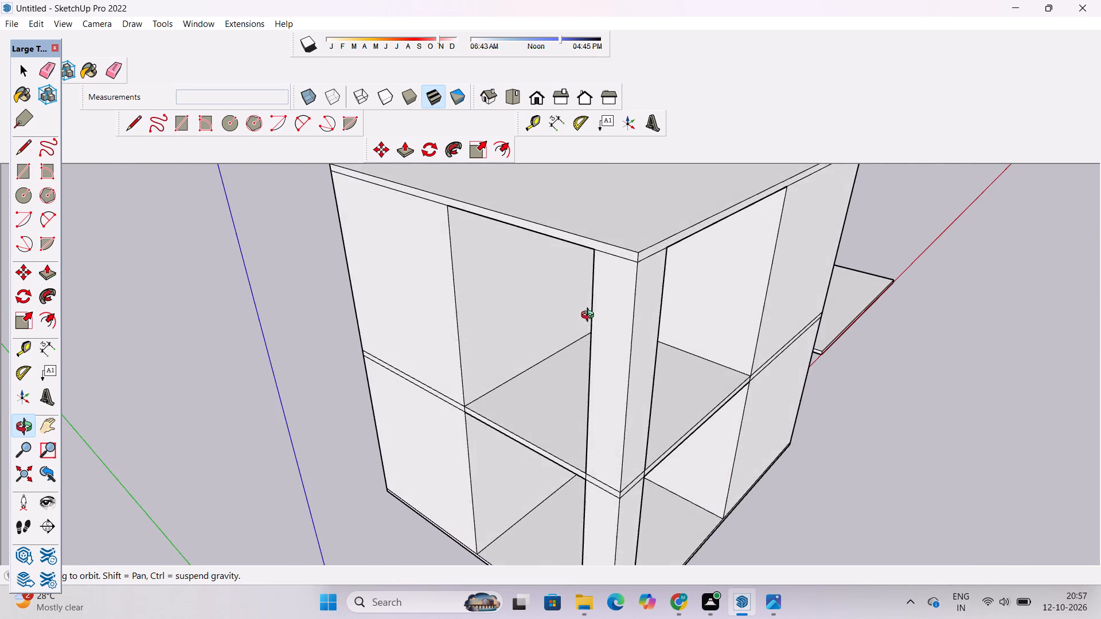
pyautogui.scroll(-4, 606, 300)
pyautogui.keyDown('shift'); pyautogui.moveTo(654, 303); pyautogui.dragTo(639, 324); pyautogui.keyUp('shift')
pyautogui.moveTo(623, 333); pyautogui.dragTo(538, 339)
pyautogui.scroll(-6, 612, 327)
pyautogui.moveTo(651, 363); pyautogui.dragTo(582, 344)
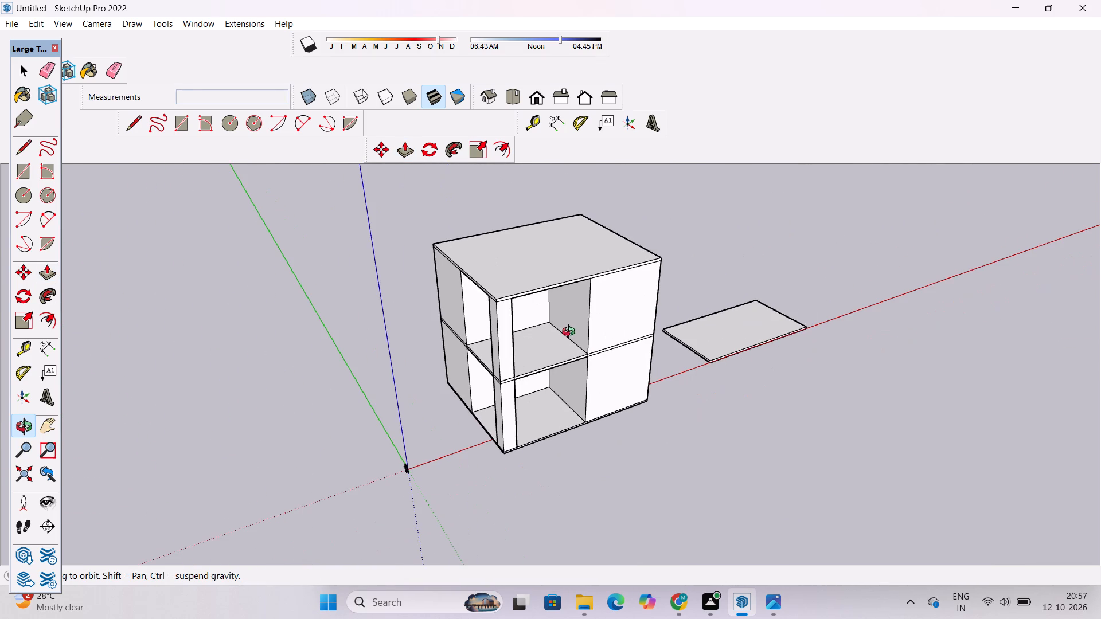
# Compare the two-storey model's roof and front openings with the green elevation reference image in Photos, returning to SketchUp.
pyautogui.click(741, 605)
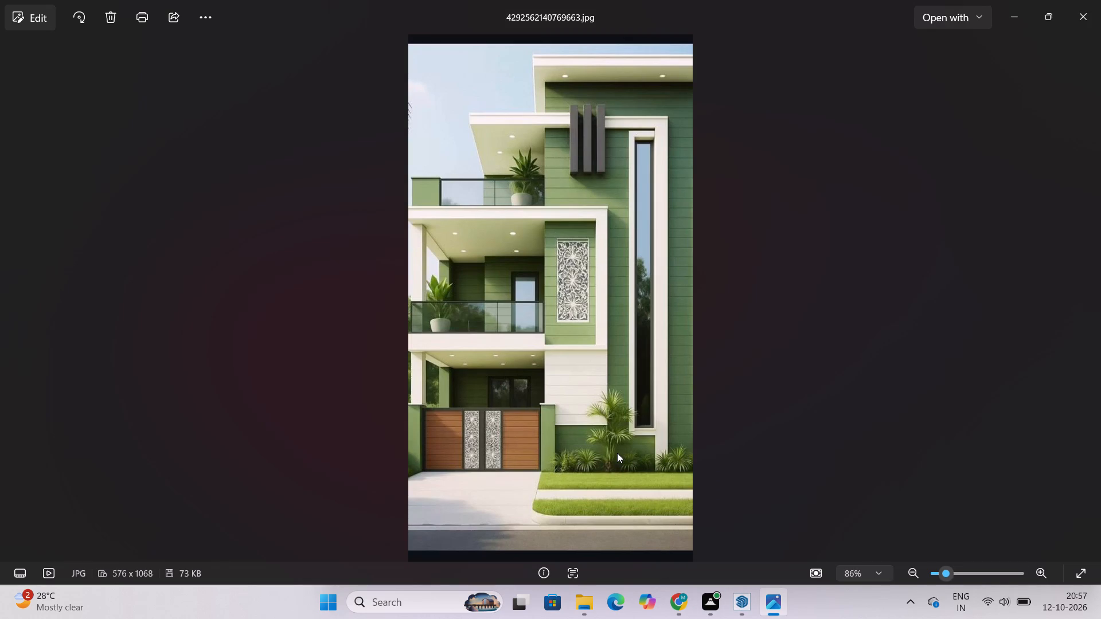
pyautogui.click(741, 602)
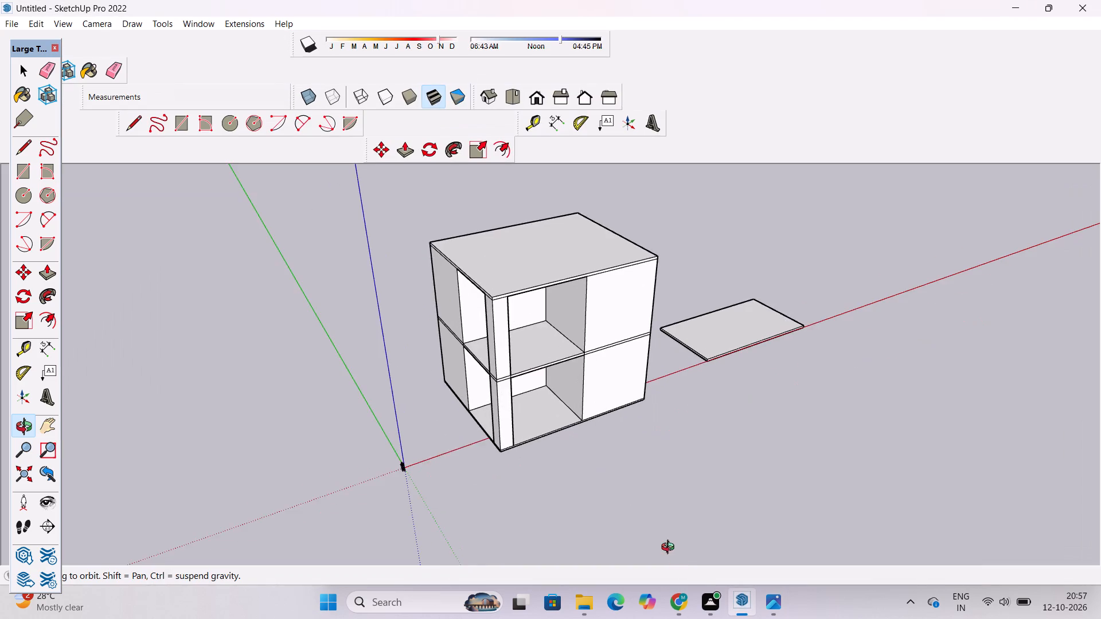
pyautogui.scroll(-2, 630, 448)
pyautogui.keyDown('shift'); pyautogui.moveTo(631, 444); pyautogui.dragTo(633, 510); pyautogui.keyUp('shift')
pyautogui.scroll(4, 553, 326)
pyautogui.moveTo(632, 352); pyautogui.dragTo(584, 347)
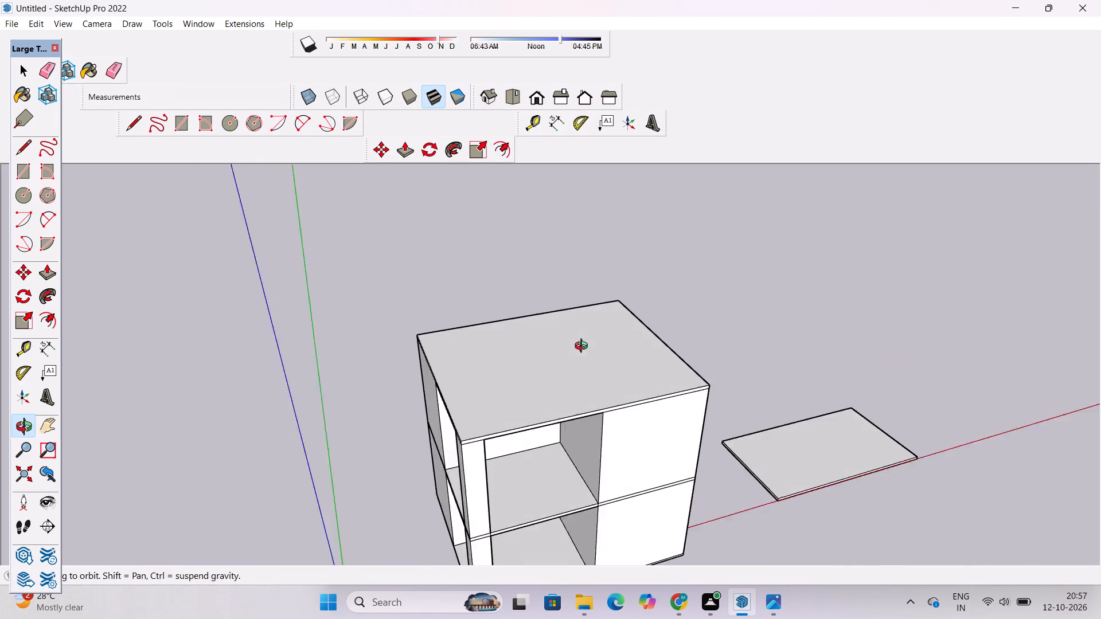
pyautogui.moveTo(584, 347); pyautogui.dragTo(573, 347)
pyautogui.click(584, 372)
pyautogui.scroll(3, 587, 390)
pyautogui.keyDown('shift'); pyautogui.moveTo(607, 401); pyautogui.dragTo(606, 369); pyautogui.keyUp('shift')
pyautogui.moveTo(610, 368); pyautogui.dragTo(563, 391)
pyautogui.scroll(-1, 479, 411)
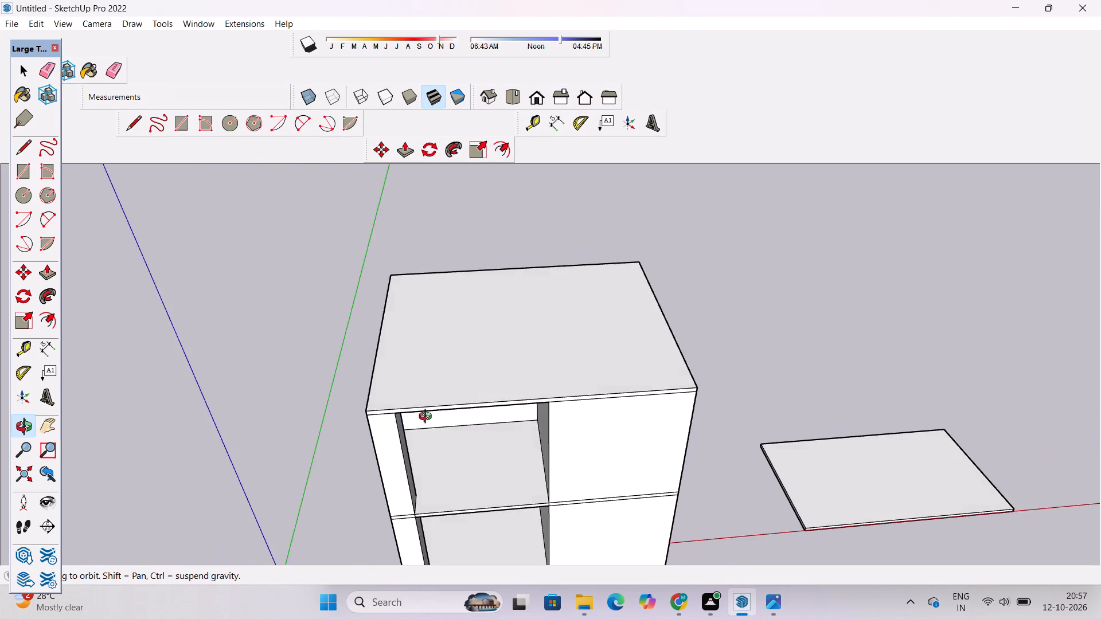
pyautogui.moveTo(451, 418); pyautogui.dragTo(591, 414)
pyautogui.scroll(3, 452, 453)
pyautogui.moveTo(478, 453); pyautogui.dragTo(419, 446)
pyautogui.moveTo(560, 405); pyautogui.dragTo(485, 382)
pyautogui.scroll(-5, 516, 354)
pyautogui.keyDown('shift'); pyautogui.moveTo(610, 451); pyautogui.dragTo(606, 369); pyautogui.keyUp('shift')
pyautogui.click(742, 598)
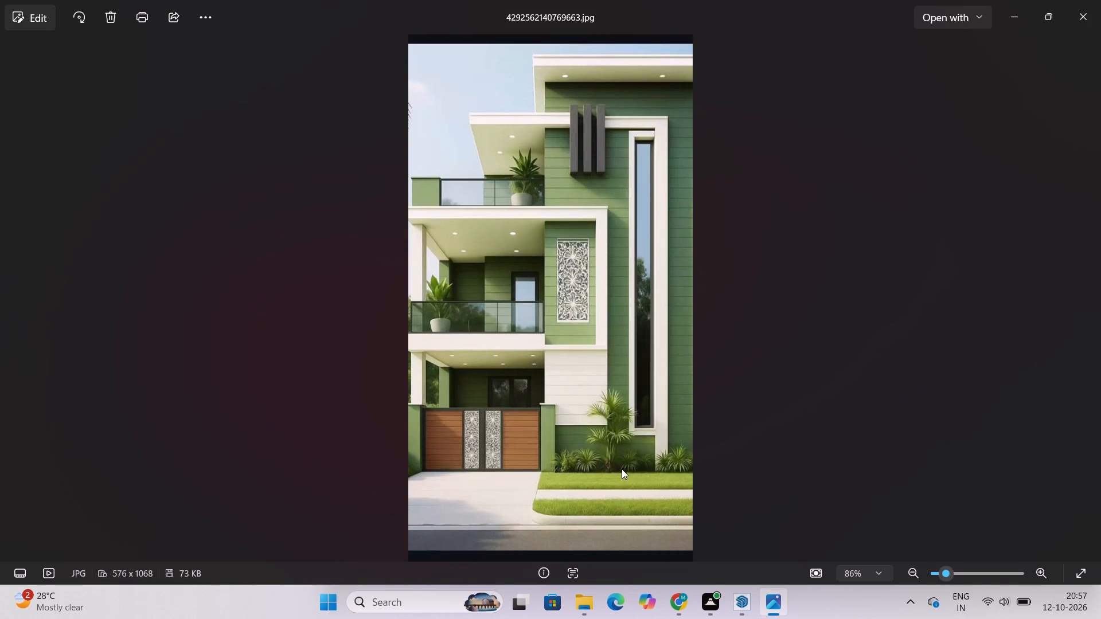
pyautogui.click(734, 598)
# Draw a 1' 6" vertical line across the roof slab's front edge face, upward from where the terrace opening meets the solid front wall.
pyautogui.scroll(-4, 544, 417)
pyautogui.moveTo(512, 345); pyautogui.dragTo(528, 395)
pyautogui.scroll(4, 564, 331)
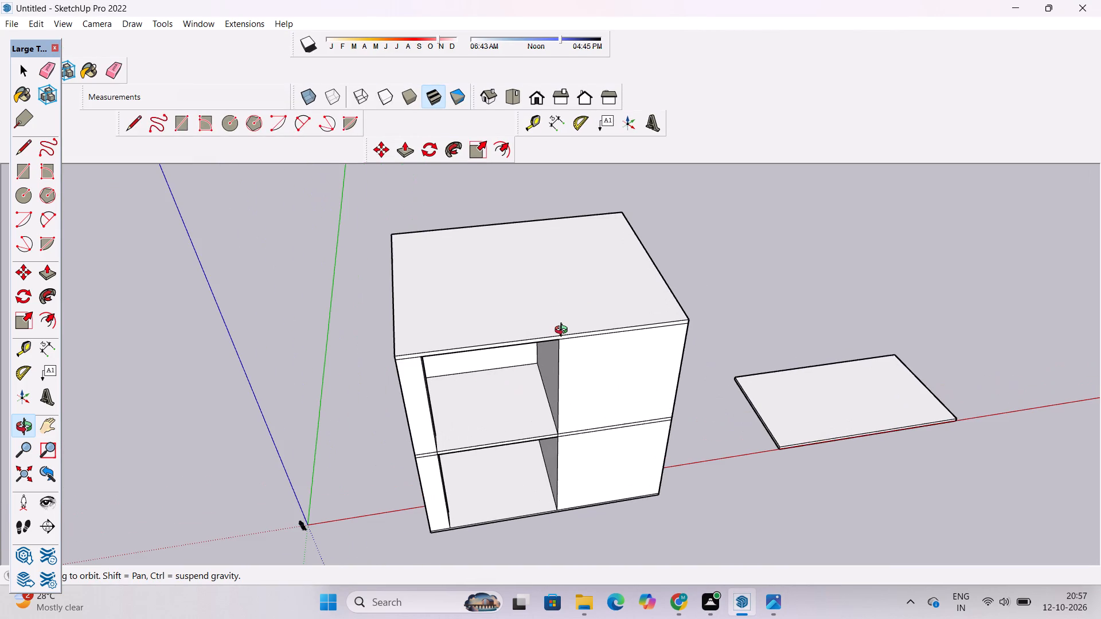
pyautogui.keyDown('shift'); pyautogui.moveTo(532, 377); pyautogui.dragTo(572, 341); pyautogui.keyUp('shift')
pyautogui.scroll(3, 579, 335)
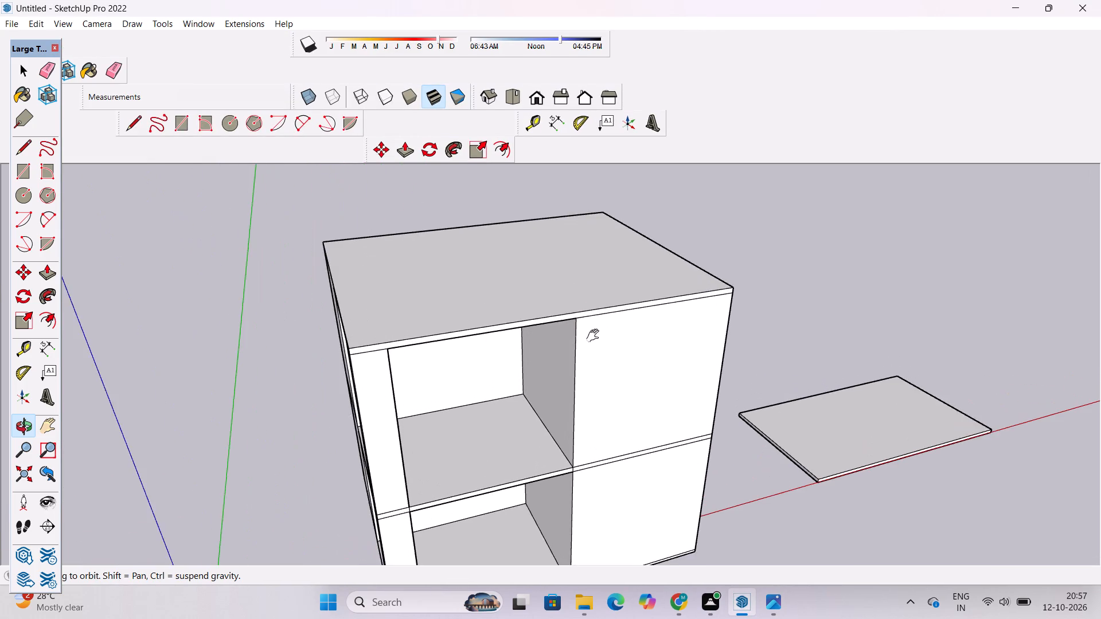
pyautogui.keyDown('shift'); pyautogui.moveTo(596, 337); pyautogui.dragTo(555, 350); pyautogui.keyUp('shift')
pyautogui.scroll(4, 549, 347)
pyautogui.moveTo(559, 351); pyautogui.dragTo(487, 350)
pyautogui.scroll(4, 477, 336)
pyautogui.keyDown('shift'); pyautogui.moveTo(477, 327); pyautogui.dragTo(575, 366); pyautogui.keyUp('shift')
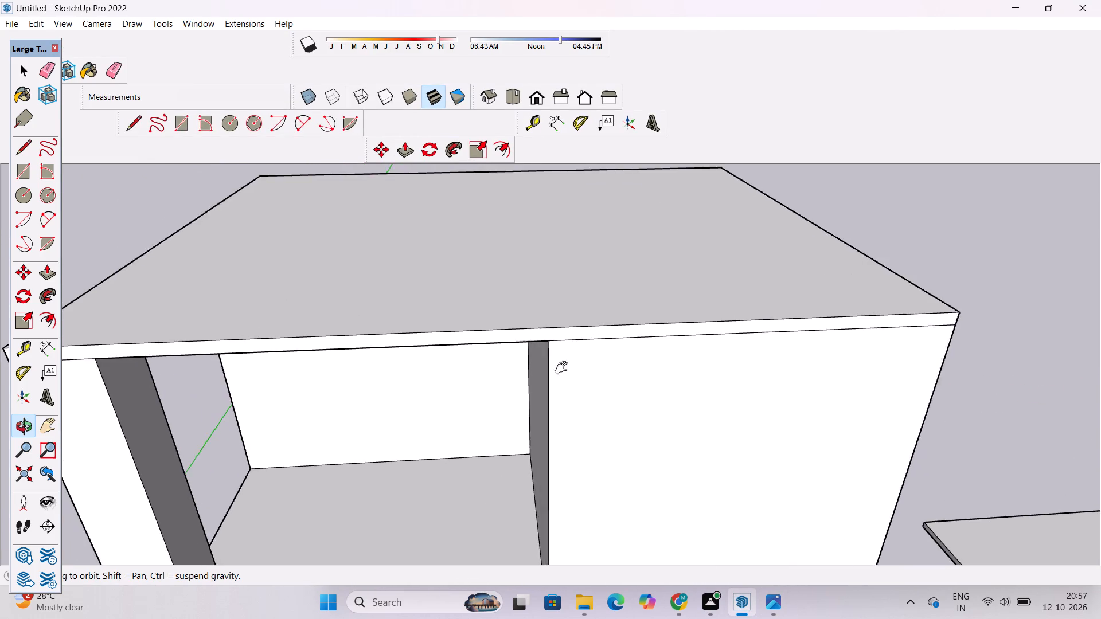
pyautogui.scroll(6, 528, 355)
pyautogui.keyDown('shift'); pyautogui.moveTo(592, 351); pyautogui.dragTo(551, 366); pyautogui.keyUp('shift')
pyautogui.keyDown('shift'); pyautogui.scroll(-5, 555, 364); pyautogui.keyUp('shift')
pyautogui.keyDown('shift'); pyautogui.click(572, 359); pyautogui.keyUp('shift')
pyautogui.press('l')
pyautogui.scroll(4, 571, 357)
pyautogui.click(560, 340)
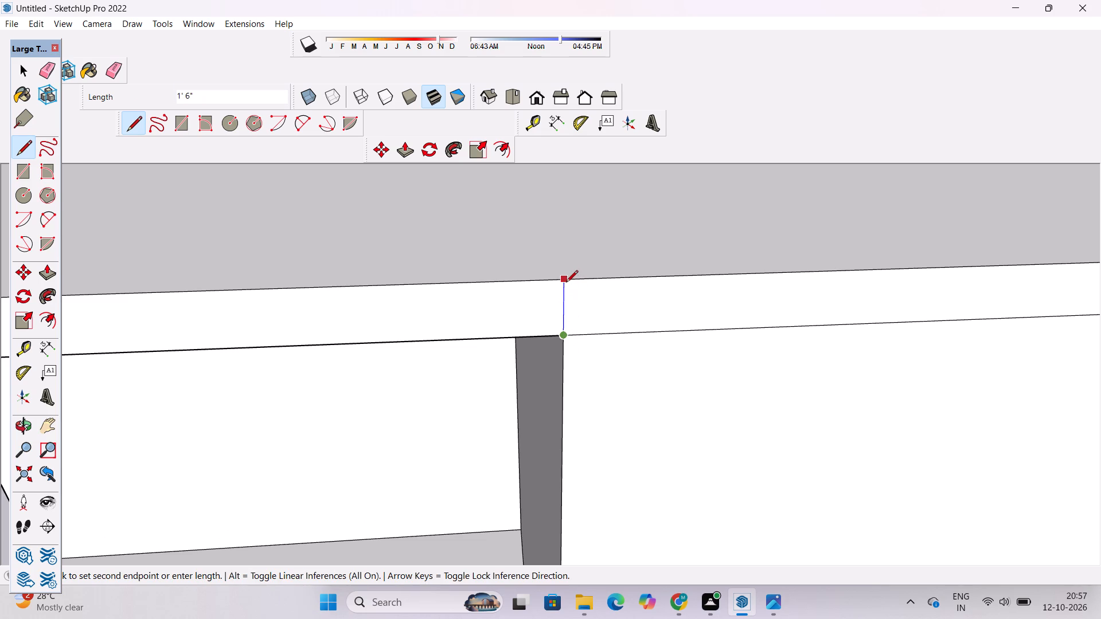
pyautogui.click(566, 283)
pyautogui.press('space')
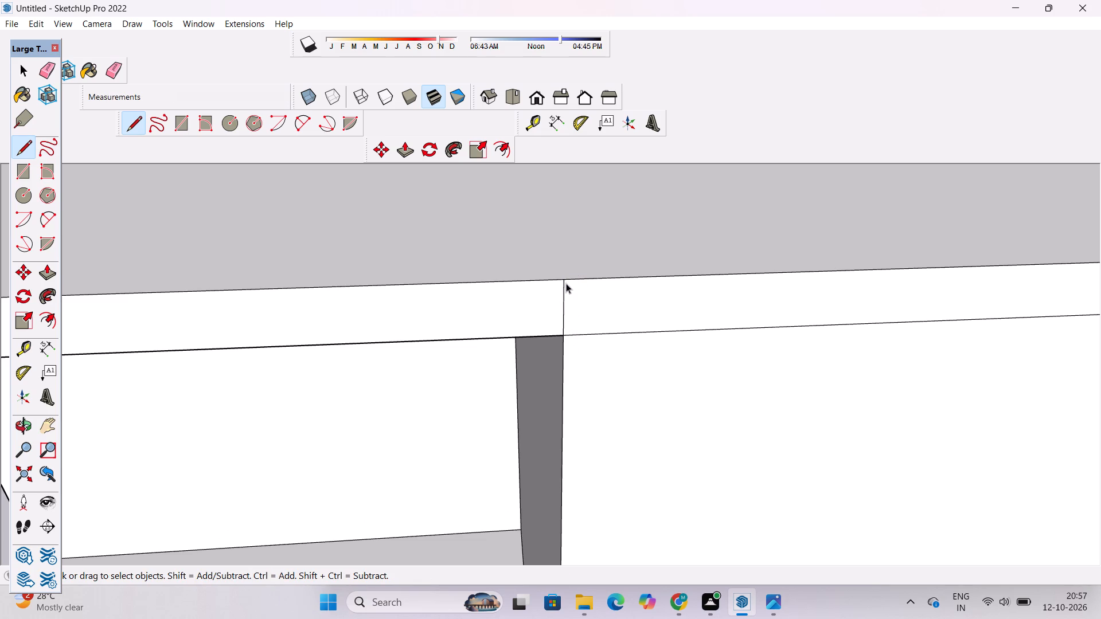
# Examine the divided roof slab edge, the solid front wall and the terrace openings from several angles.
pyautogui.press('o')
pyautogui.scroll(-20, 565, 284)
pyautogui.scroll(-3, 565, 284)
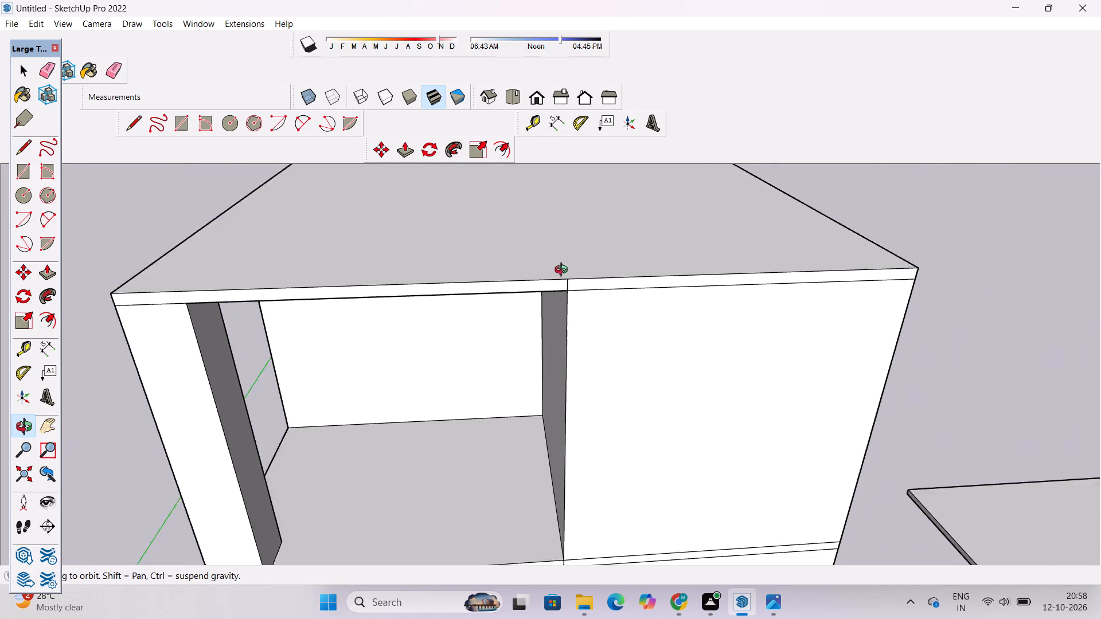
pyautogui.scroll(-2, 564, 271)
pyautogui.keyDown('shift'); pyautogui.moveTo(571, 271); pyautogui.dragTo(583, 316); pyautogui.keyUp('shift')
pyautogui.moveTo(583, 317); pyautogui.dragTo(608, 356)
pyautogui.scroll(5, 576, 357)
pyautogui.keyDown('shift'); pyautogui.moveTo(596, 355); pyautogui.dragTo(548, 354); pyautogui.keyUp('shift')
pyautogui.scroll(6, 549, 373)
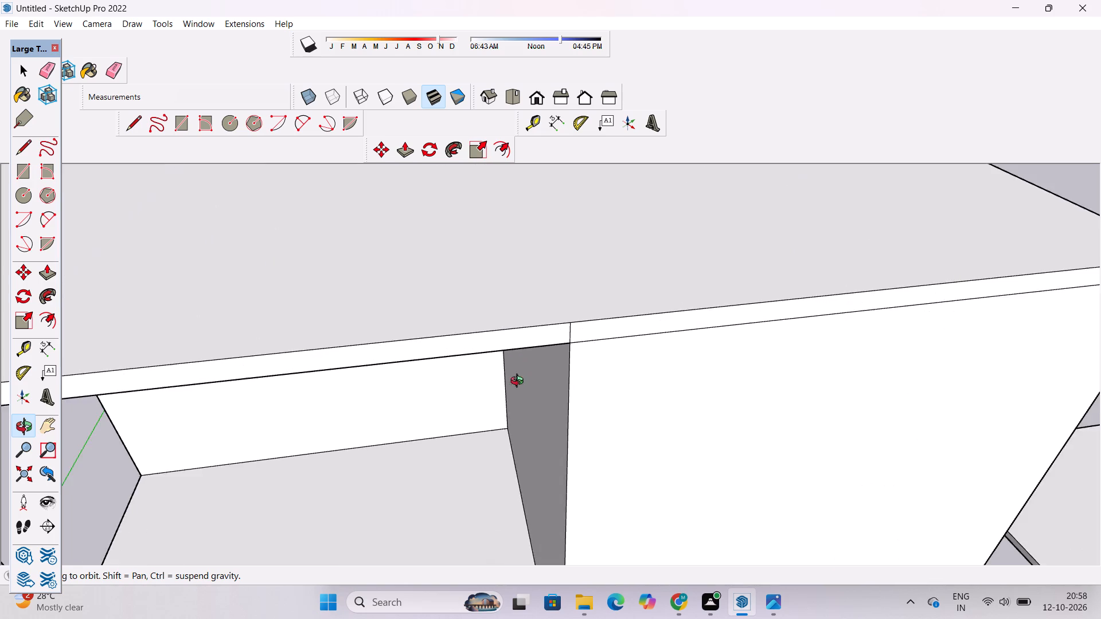
pyautogui.moveTo(514, 382); pyautogui.dragTo(642, 300)
pyautogui.scroll(-13, 643, 292)
pyautogui.moveTo(708, 312); pyautogui.dragTo(572, 346)
pyautogui.scroll(-5, 686, 325)
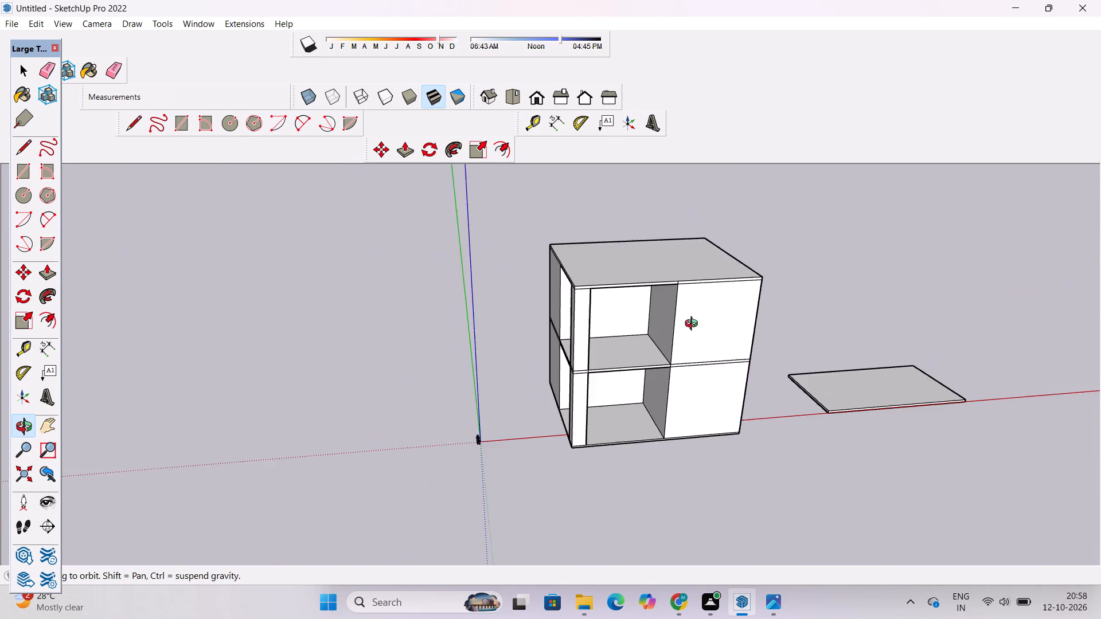
pyautogui.keyDown('shift'); pyautogui.moveTo(696, 324); pyautogui.dragTo(622, 345); pyautogui.keyUp('shift')
pyautogui.scroll(3, 616, 345)
pyautogui.keyDown('shift'); pyautogui.click(579, 346); pyautogui.keyUp('shift')
pyautogui.scroll(4, 577, 340)
pyautogui.keyDown('shift'); pyautogui.moveTo(610, 335); pyautogui.dragTo(563, 351); pyautogui.keyUp('shift')
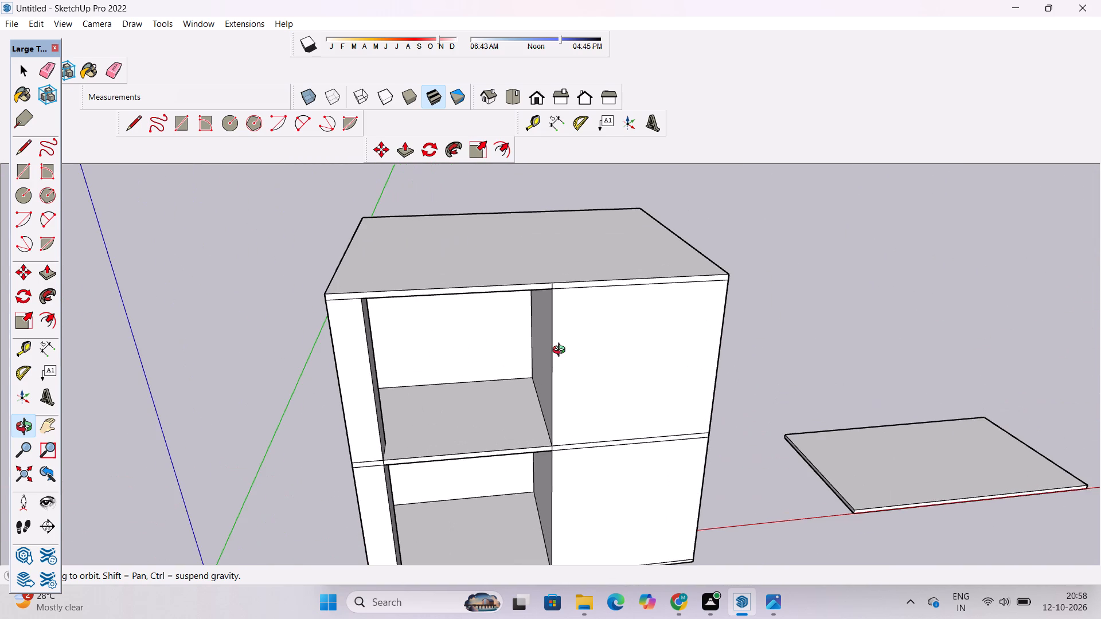
pyautogui.keyDown('shift'); pyautogui.moveTo(527, 371); pyautogui.dragTo(549, 341); pyautogui.keyUp('shift')
pyautogui.moveTo(545, 346); pyautogui.dragTo(616, 342)
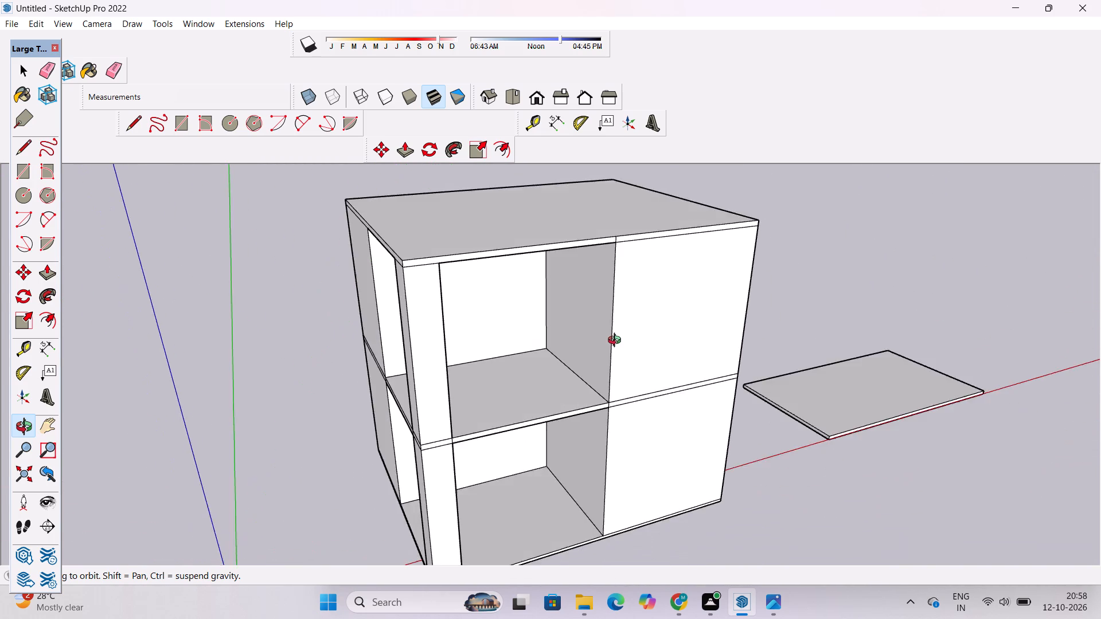
pyautogui.scroll(3, 617, 342)
pyautogui.keyDown('shift'); pyautogui.moveTo(607, 342); pyautogui.dragTo(585, 351); pyautogui.keyUp('shift')
pyautogui.scroll(-5, 563, 347)
pyautogui.keyDown('shift'); pyautogui.moveTo(567, 350); pyautogui.dragTo(559, 363); pyautogui.keyUp('shift')
pyautogui.scroll(4, 556, 365)
pyautogui.moveTo(564, 367); pyautogui.dragTo(529, 367)
pyautogui.moveTo(527, 367); pyautogui.dragTo(536, 363)
pyautogui.keyDown('shift'); pyautogui.moveTo(536, 363); pyautogui.dragTo(541, 347); pyautogui.keyUp('shift')
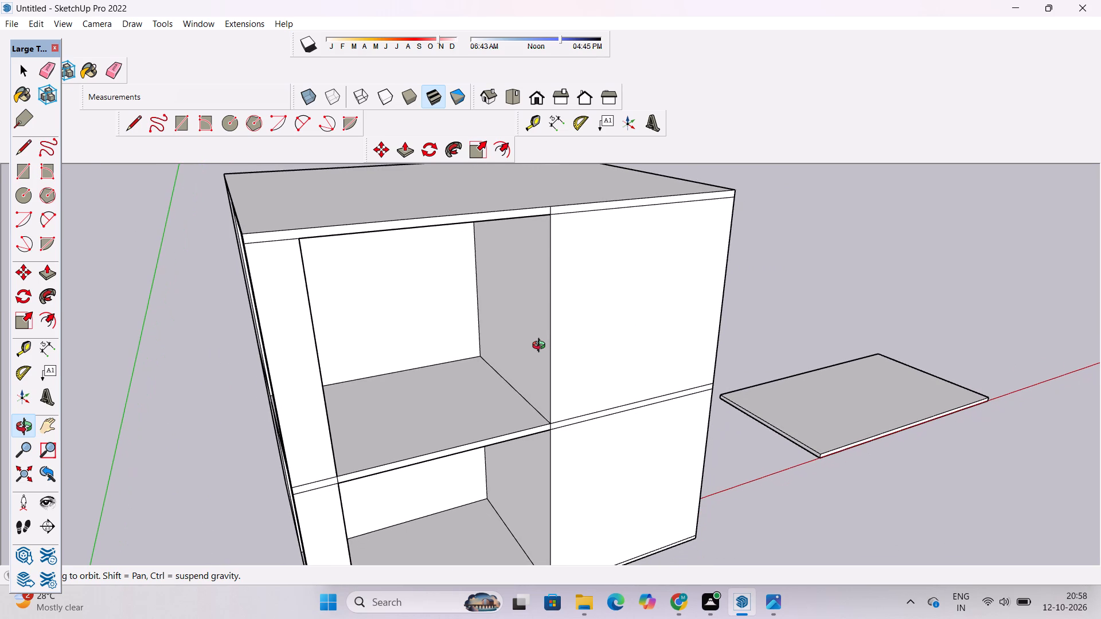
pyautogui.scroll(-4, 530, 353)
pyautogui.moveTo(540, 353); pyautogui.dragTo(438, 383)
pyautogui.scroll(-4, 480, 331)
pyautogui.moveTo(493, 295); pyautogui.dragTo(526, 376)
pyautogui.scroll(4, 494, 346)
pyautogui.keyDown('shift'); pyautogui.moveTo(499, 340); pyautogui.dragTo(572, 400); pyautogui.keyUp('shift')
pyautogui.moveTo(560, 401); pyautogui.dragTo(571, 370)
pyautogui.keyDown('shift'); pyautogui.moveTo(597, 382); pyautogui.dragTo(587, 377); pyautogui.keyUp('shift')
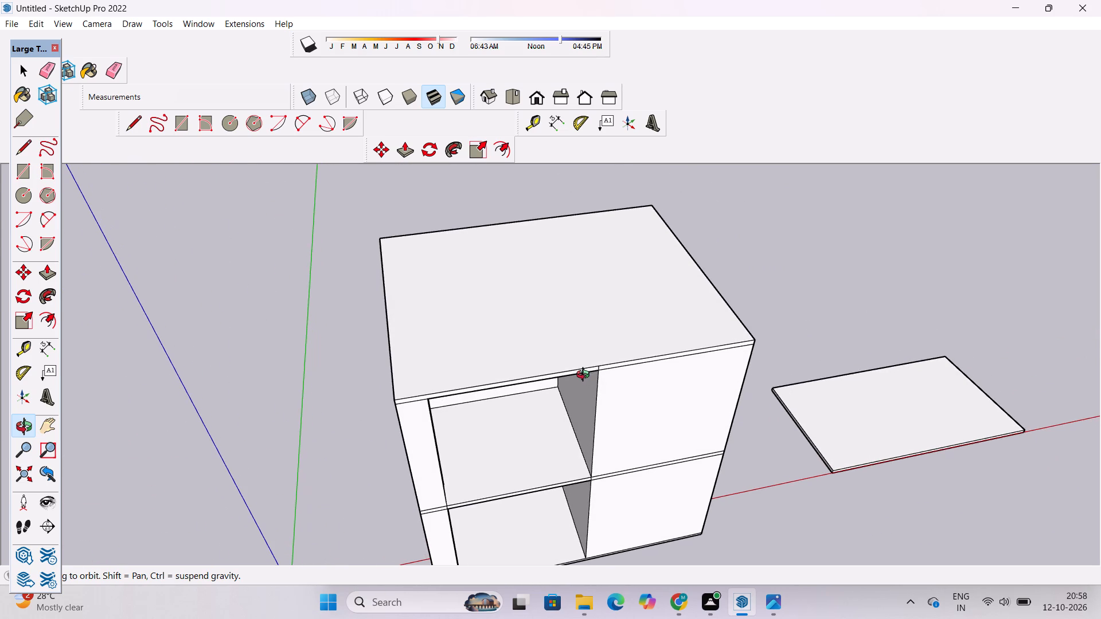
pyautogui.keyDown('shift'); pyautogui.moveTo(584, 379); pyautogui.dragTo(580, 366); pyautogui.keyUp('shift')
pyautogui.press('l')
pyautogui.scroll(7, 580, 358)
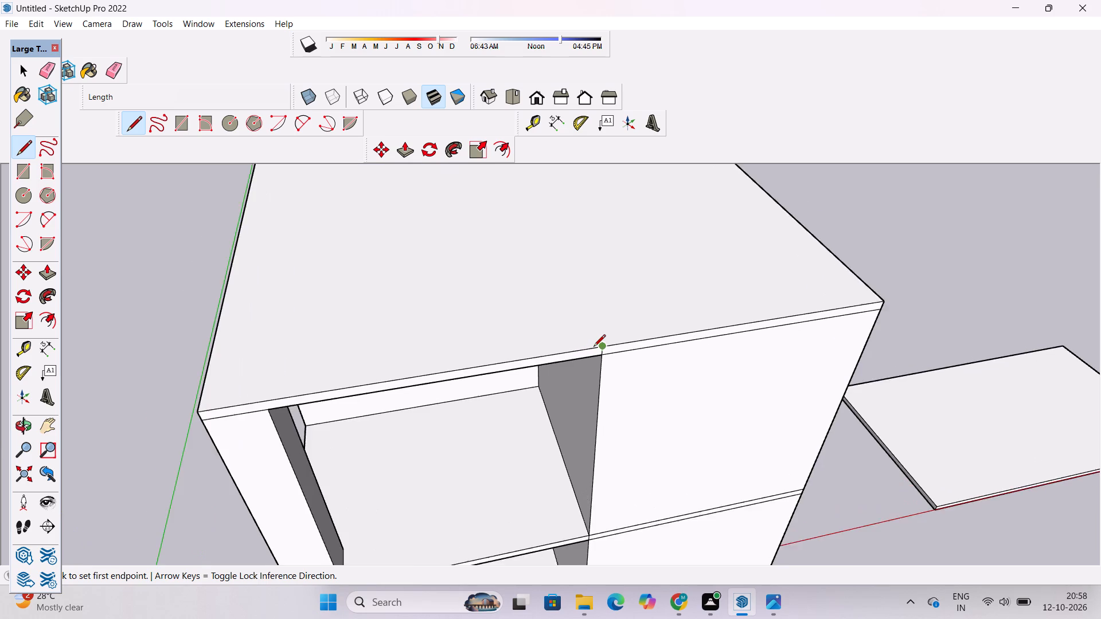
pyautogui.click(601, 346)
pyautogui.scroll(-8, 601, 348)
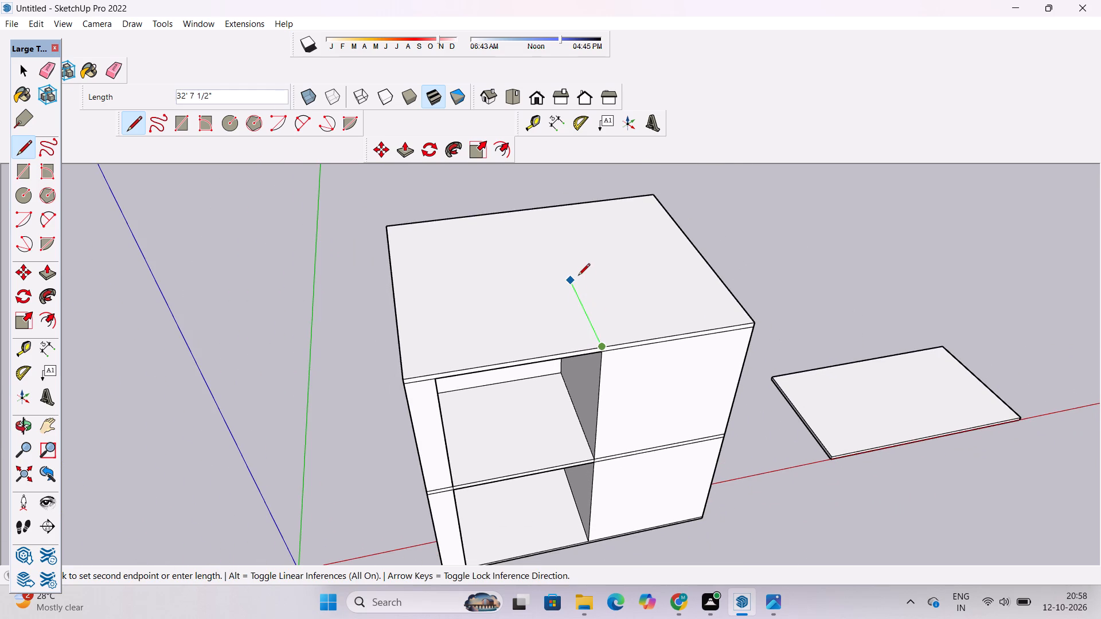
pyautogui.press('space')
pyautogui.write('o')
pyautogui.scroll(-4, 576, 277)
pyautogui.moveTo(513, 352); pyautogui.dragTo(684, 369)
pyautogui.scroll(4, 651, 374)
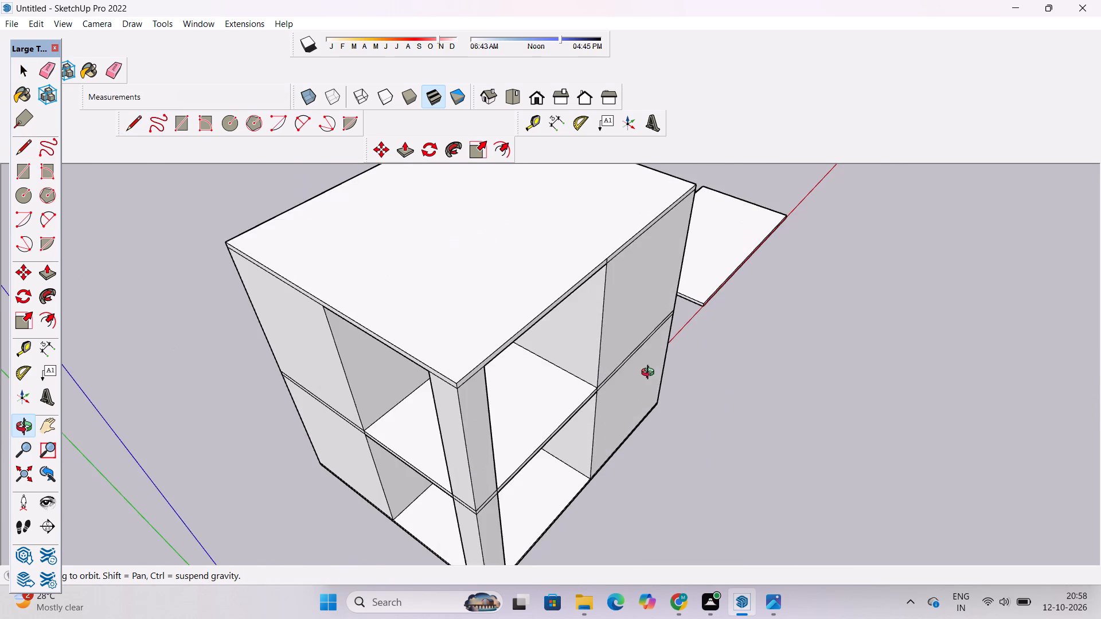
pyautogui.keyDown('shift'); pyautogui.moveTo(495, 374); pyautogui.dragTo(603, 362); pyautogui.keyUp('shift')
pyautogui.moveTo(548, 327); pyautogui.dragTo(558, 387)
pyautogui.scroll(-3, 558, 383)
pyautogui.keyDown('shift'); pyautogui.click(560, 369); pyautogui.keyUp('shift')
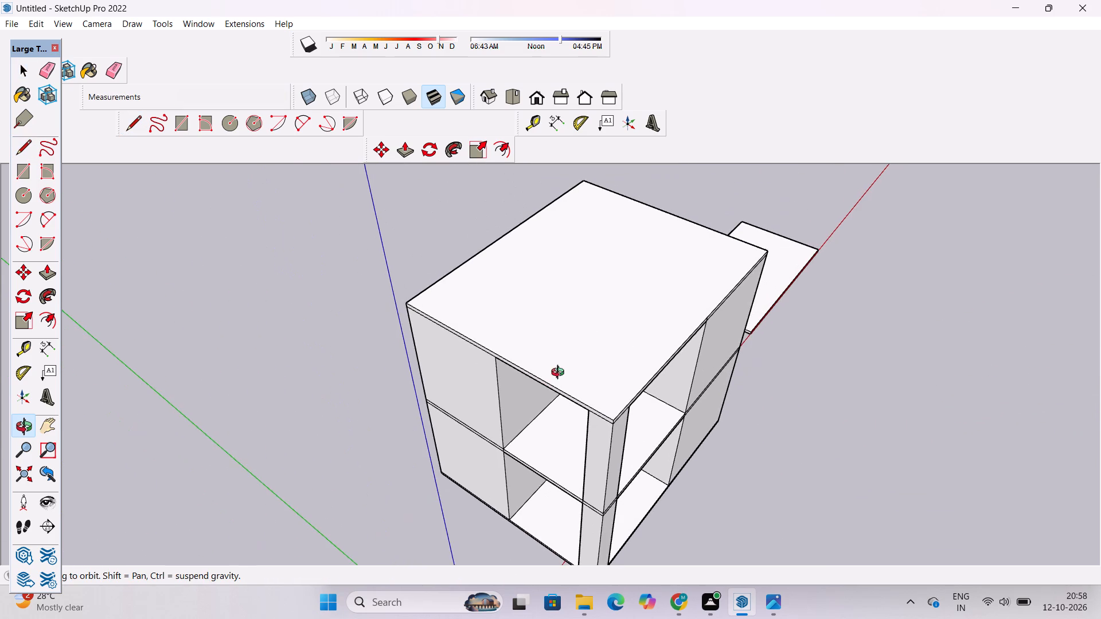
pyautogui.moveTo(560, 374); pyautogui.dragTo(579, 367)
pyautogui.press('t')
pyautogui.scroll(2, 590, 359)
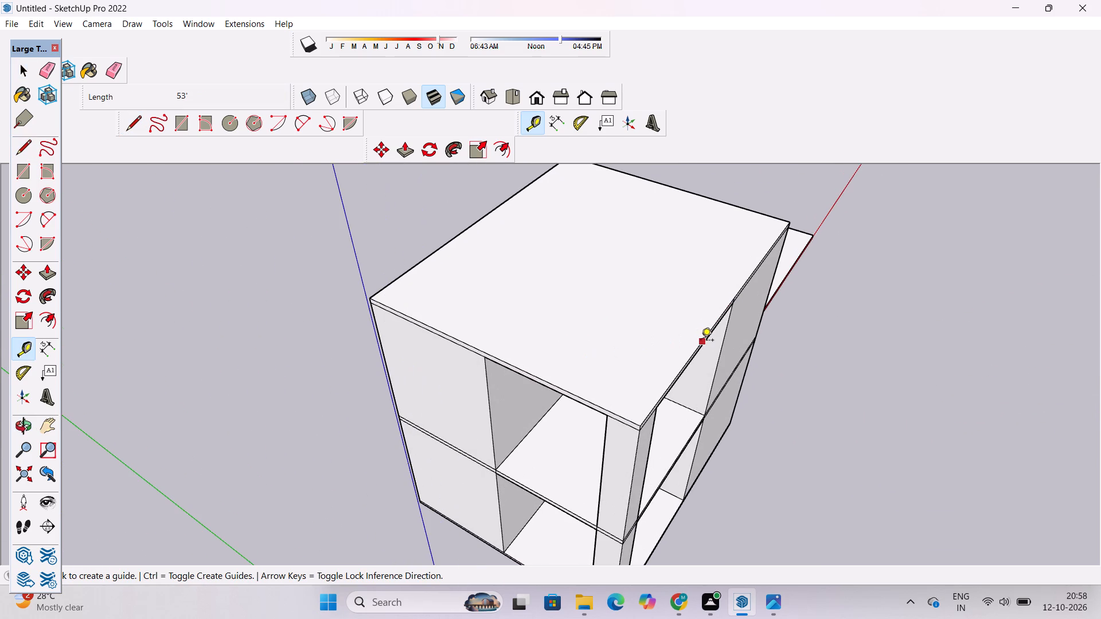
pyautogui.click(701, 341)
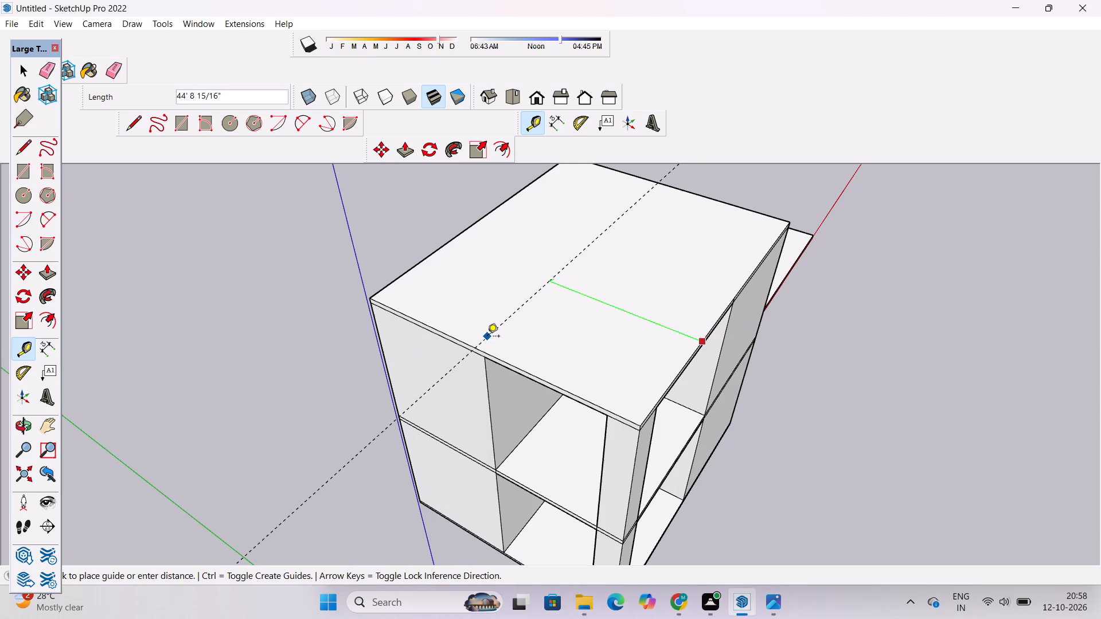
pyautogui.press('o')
# Draw a 1' 6" vertical line across the roof slab's side edge face, upward from where the side terrace opening meets the solid wall.
pyautogui.scroll(-1, 487, 337)
pyautogui.scroll(3, 591, 344)
pyautogui.keyDown('shift'); pyautogui.moveTo(637, 357); pyautogui.dragTo(599, 366); pyautogui.keyUp('shift')
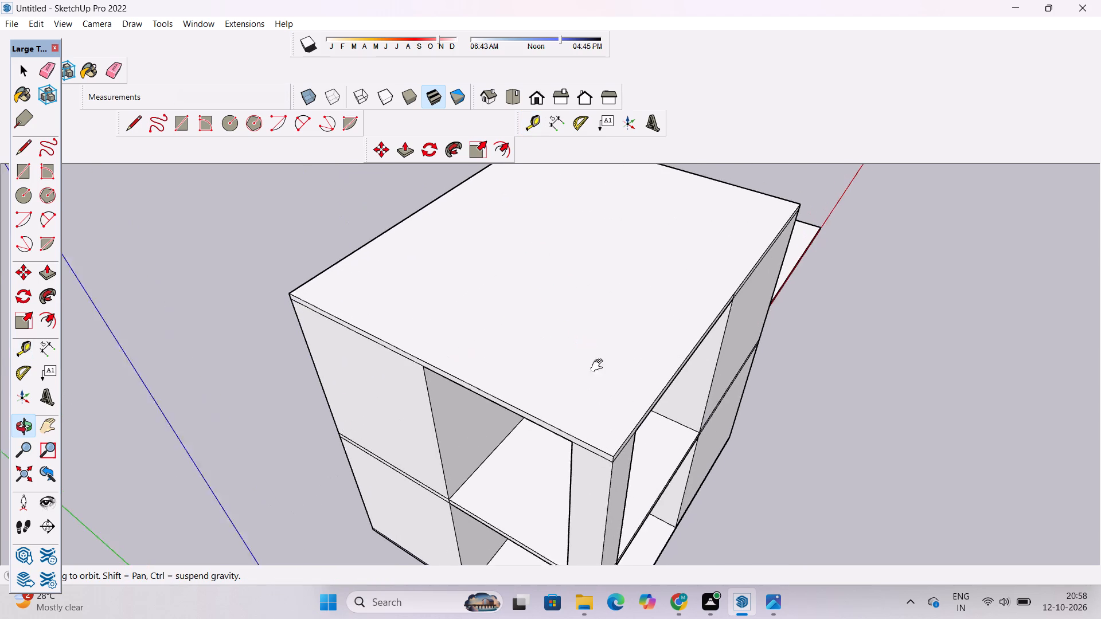
pyautogui.keyDown('shift'); pyautogui.moveTo(599, 366); pyautogui.dragTo(595, 366); pyautogui.keyUp('shift')
pyautogui.scroll(3, 419, 389)
pyautogui.moveTo(414, 403); pyautogui.dragTo(441, 378)
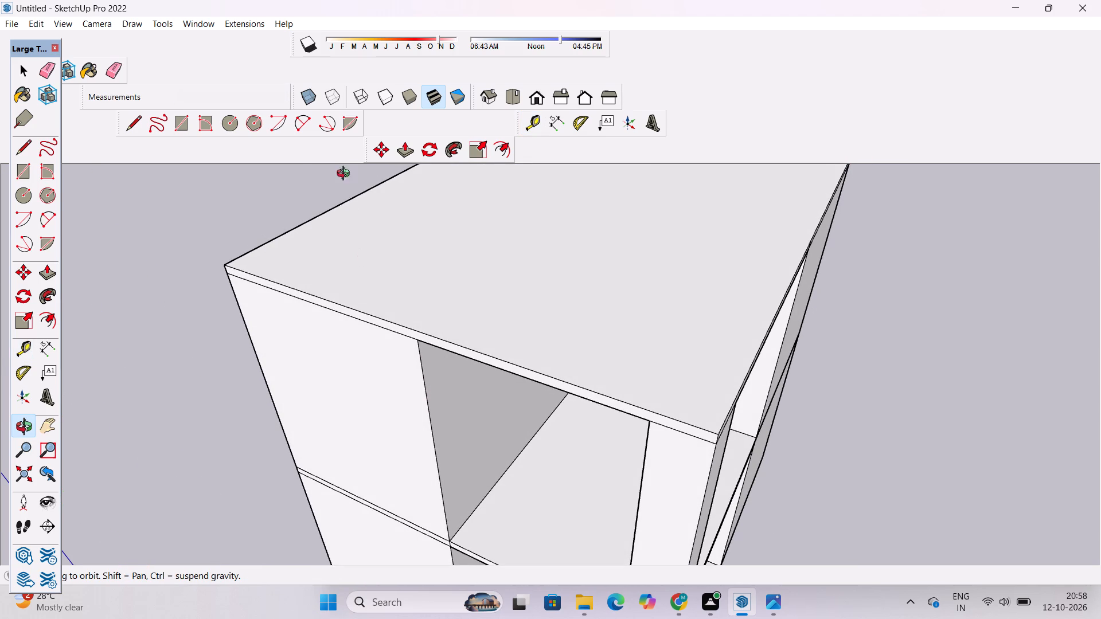
pyautogui.click(137, 126)
pyautogui.scroll(9, 405, 354)
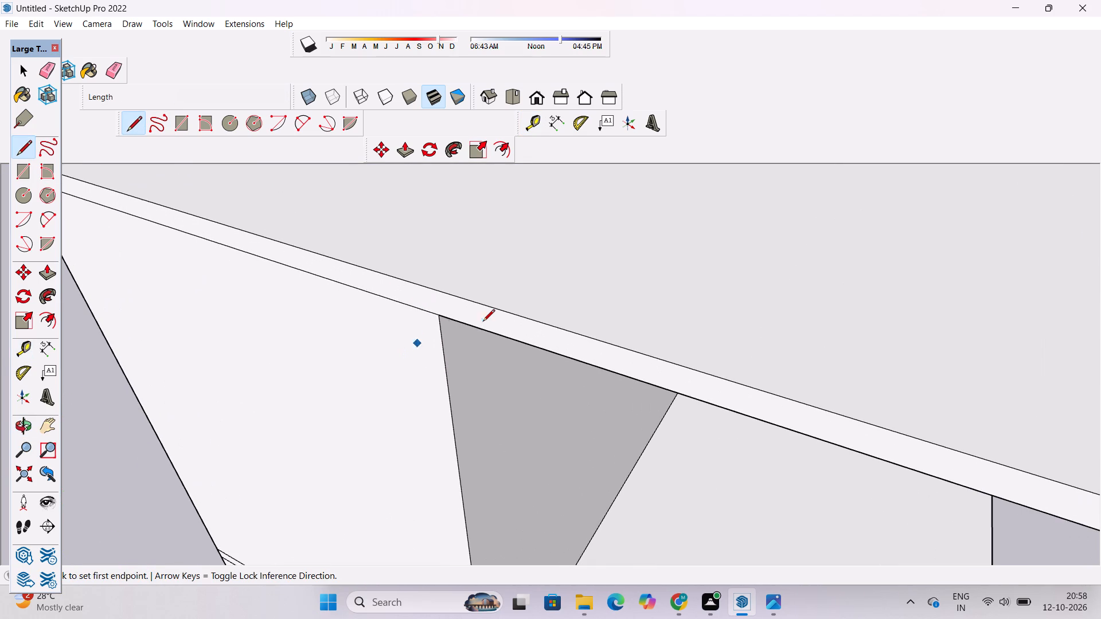
pyautogui.click(438, 319)
pyautogui.click(436, 293)
# Draw a 98' line across the roof's top face, parallel to the front, from the new edge line to the opposite side edge.
pyautogui.scroll(-18, 436, 293)
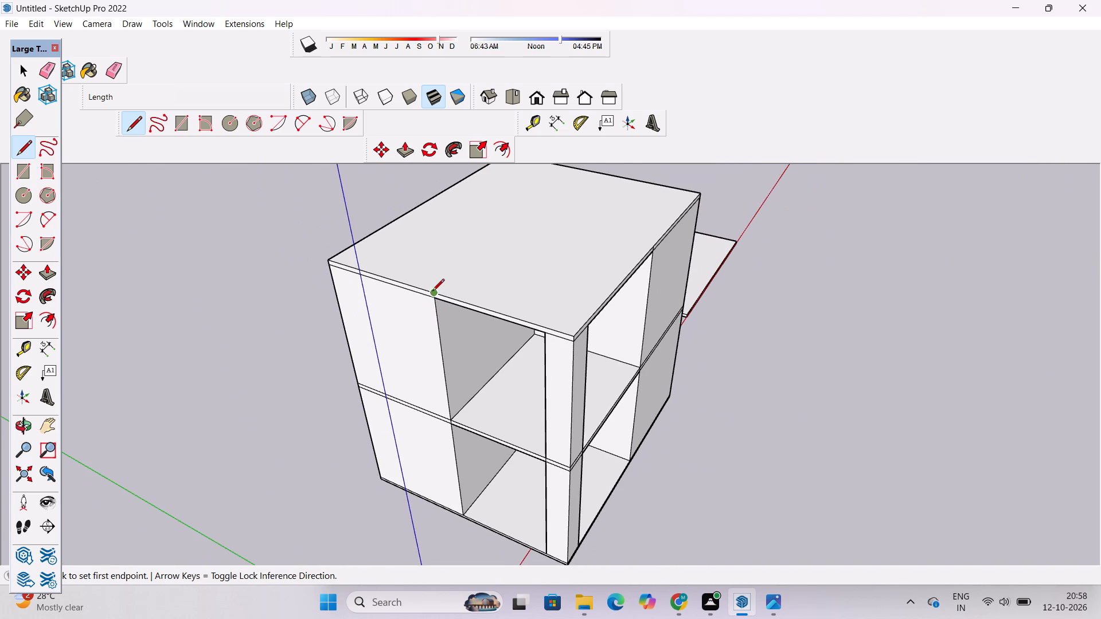
pyautogui.click(432, 292)
pyautogui.scroll(-7, 415, 307)
pyautogui.scroll(5, 496, 218)
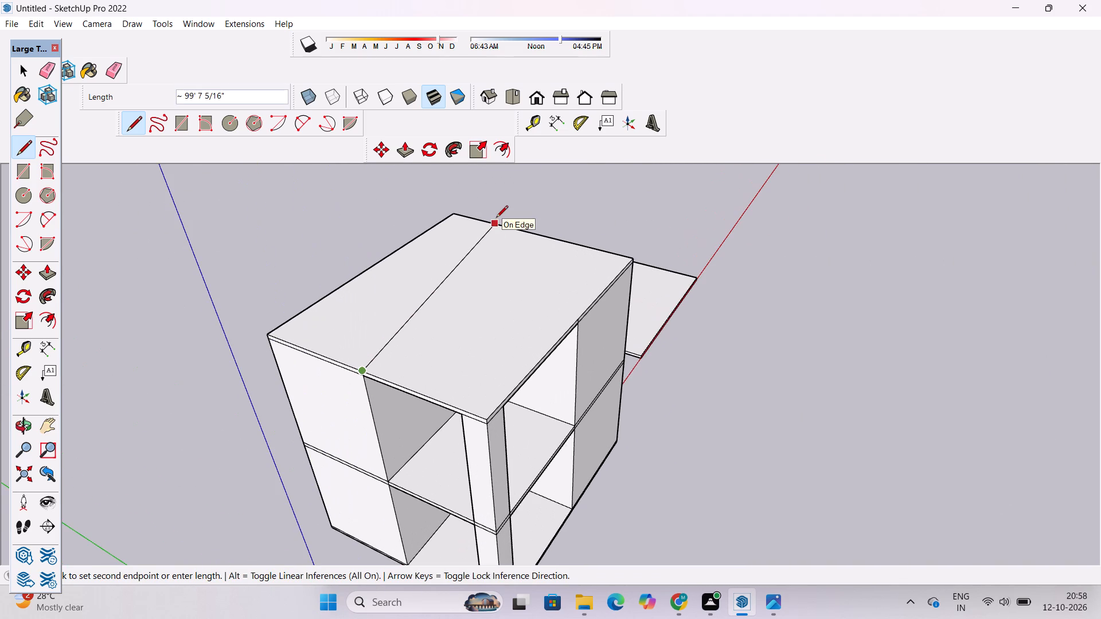
pyautogui.click(533, 233)
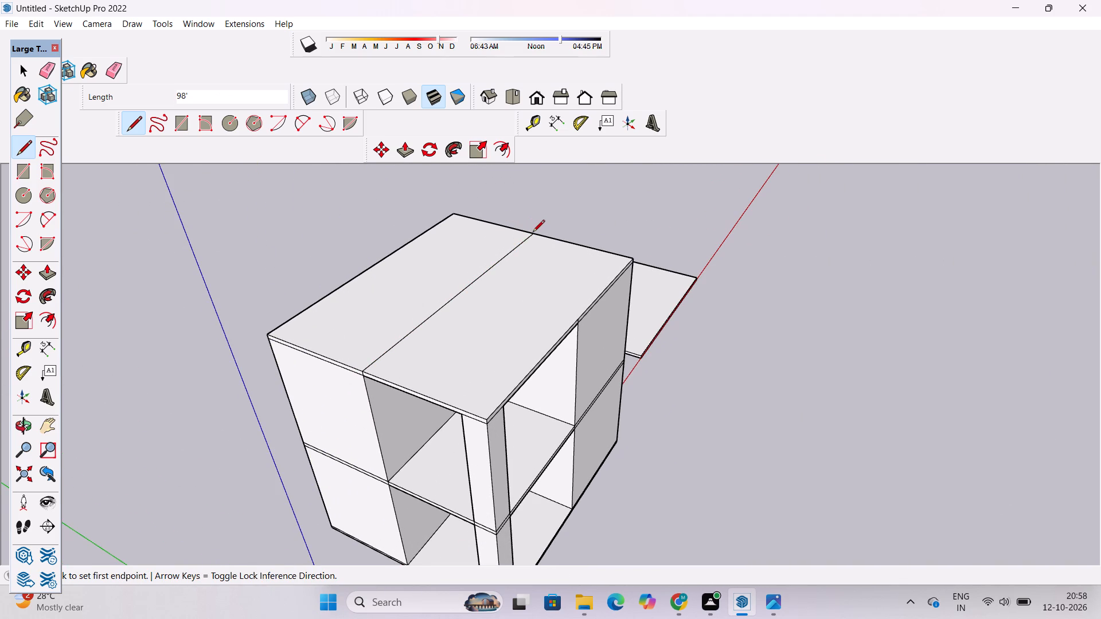
# Draw a 1' 6" vertical line down the slab's opposite side edge face from the end of the roof's dividing line.
pyautogui.press('o')
pyautogui.moveTo(671, 283); pyautogui.dragTo(380, 267)
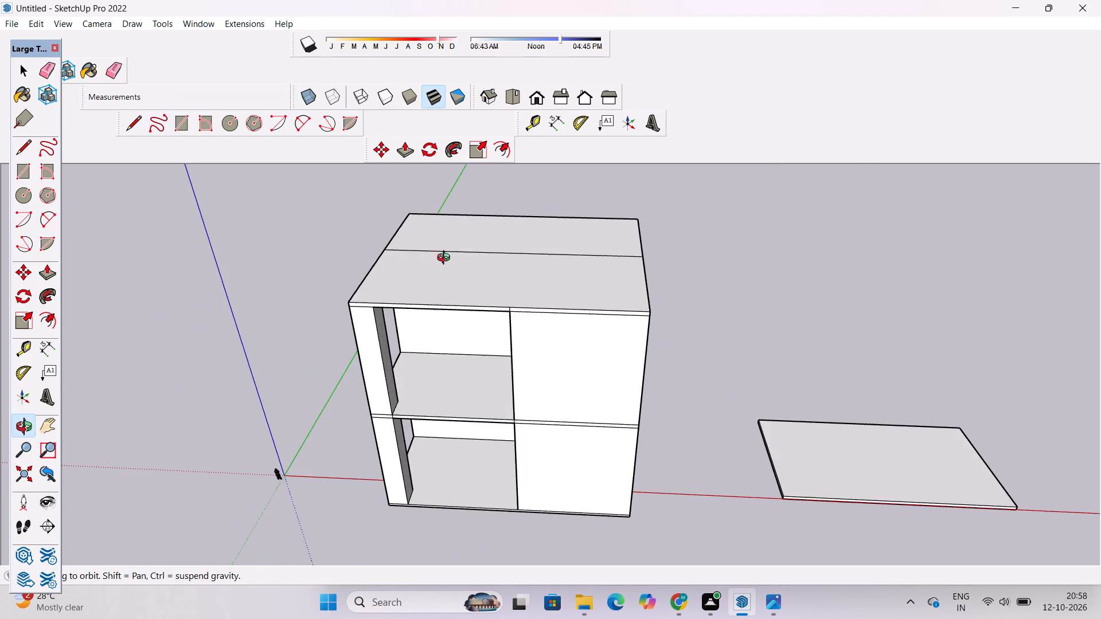
pyautogui.keyDown('shift'); pyautogui.moveTo(550, 267); pyautogui.dragTo(527, 323); pyautogui.keyUp('shift')
pyautogui.moveTo(735, 362); pyautogui.dragTo(578, 328)
pyautogui.scroll(11, 674, 328)
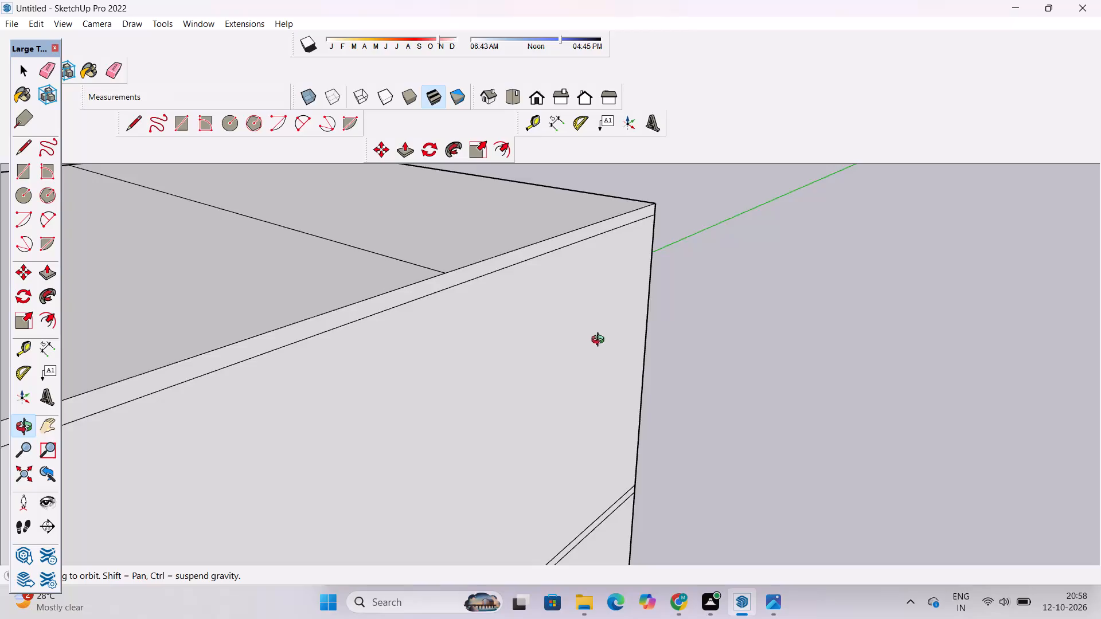
pyautogui.moveTo(577, 336); pyautogui.dragTo(517, 336)
pyautogui.keyDown('shift'); pyautogui.moveTo(449, 336); pyautogui.dragTo(609, 349); pyautogui.keyUp('shift')
pyautogui.scroll(-6, 538, 338)
pyautogui.keyDown('shift'); pyautogui.moveTo(543, 325); pyautogui.dragTo(552, 363); pyautogui.keyUp('shift')
pyautogui.press('l')
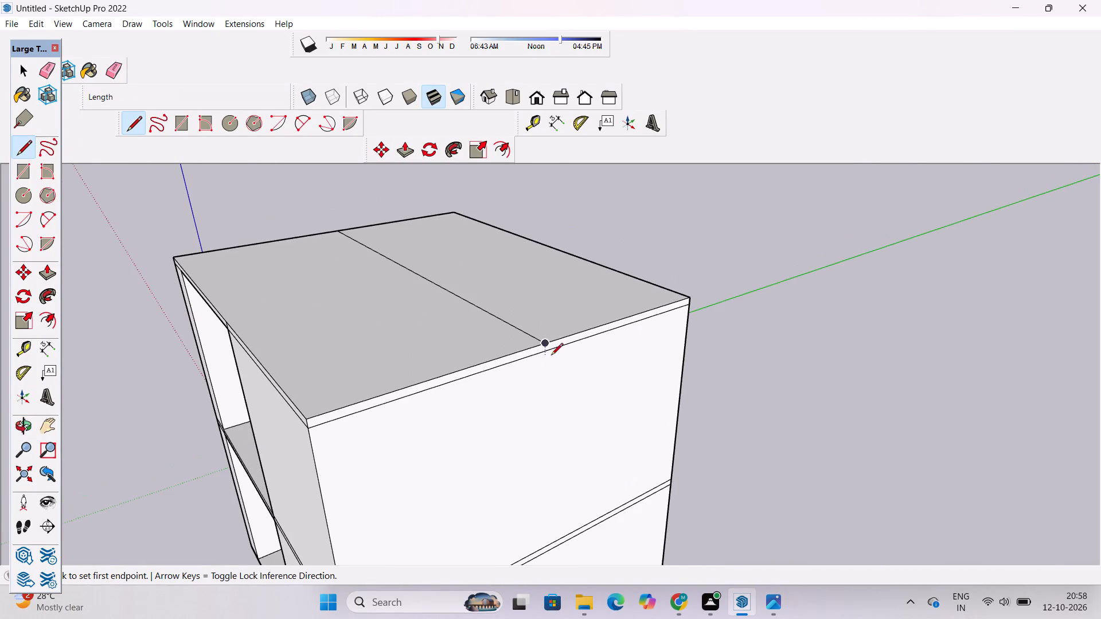
pyautogui.scroll(8, 551, 356)
pyautogui.click(537, 336)
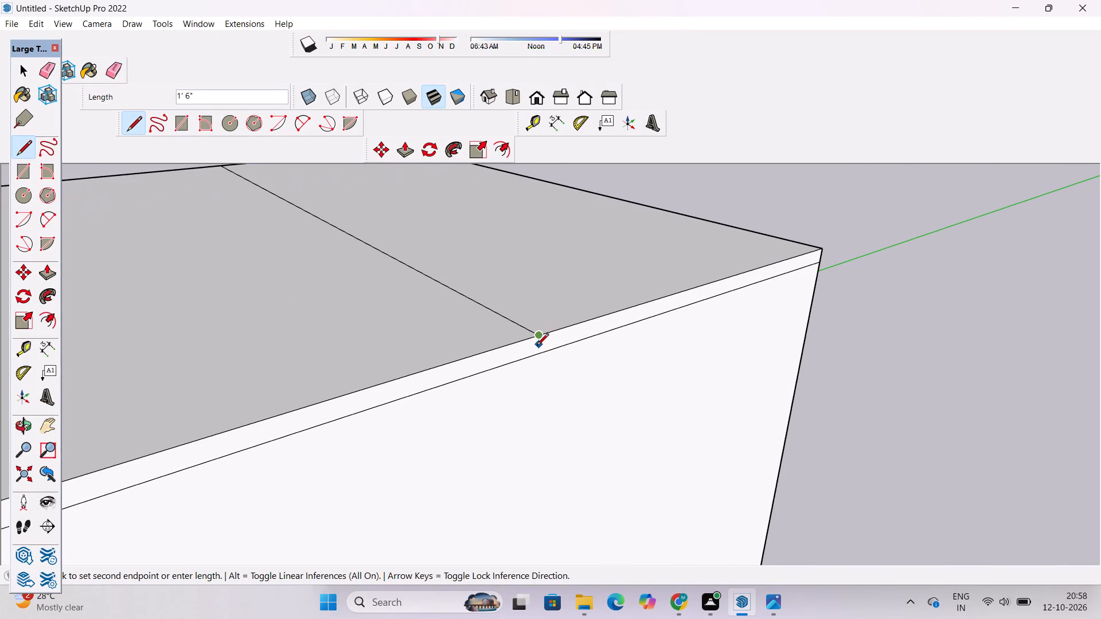
pyautogui.click(537, 352)
pyautogui.press('space')
# Examine the divided roof slab, the corner post and the openings from several angles.
pyautogui.write('o')
pyautogui.scroll(-5, 556, 326)
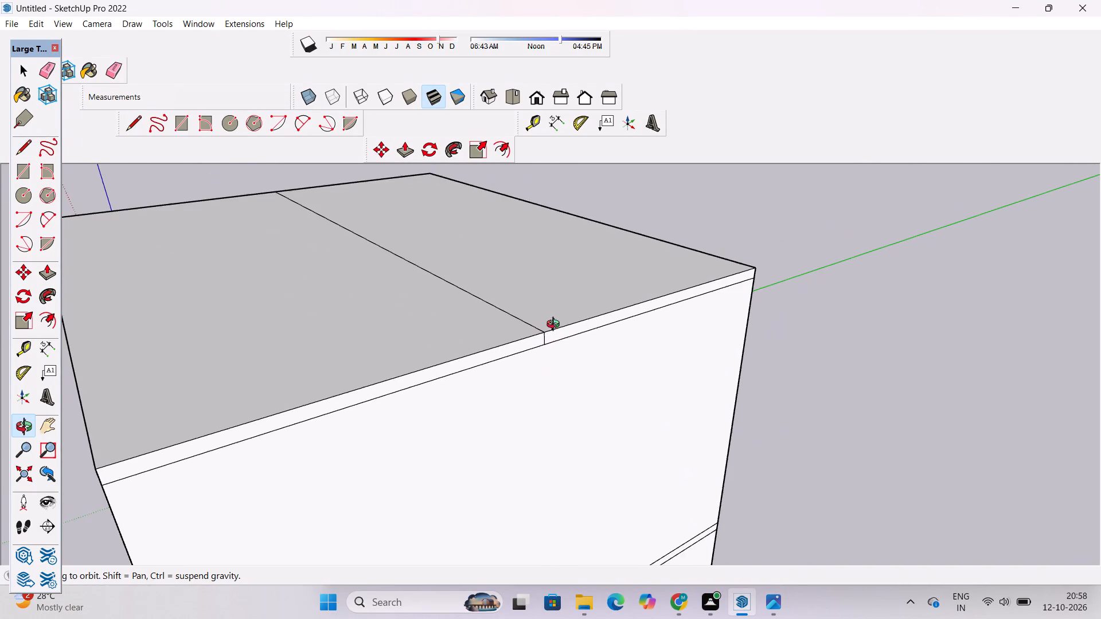
pyautogui.scroll(-2, 556, 326)
pyautogui.moveTo(337, 381); pyautogui.dragTo(598, 383)
pyautogui.scroll(-5, 608, 363)
pyautogui.keyDown('shift'); pyautogui.moveTo(397, 425); pyautogui.dragTo(517, 426); pyautogui.keyUp('shift')
pyautogui.moveTo(498, 426); pyautogui.dragTo(710, 386)
pyautogui.moveTo(537, 433); pyautogui.dragTo(533, 354)
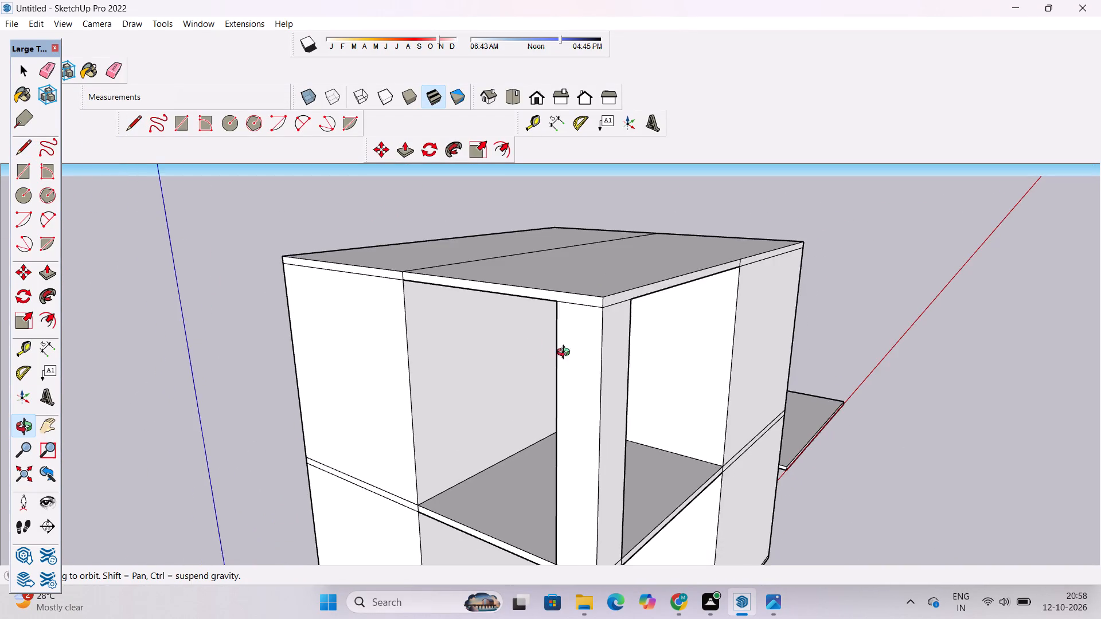
pyautogui.scroll(-3, 655, 355)
pyautogui.moveTo(721, 352); pyautogui.dragTo(560, 398)
pyautogui.keyDown('shift'); pyautogui.moveTo(530, 382); pyautogui.dragTo(501, 381); pyautogui.keyUp('shift')
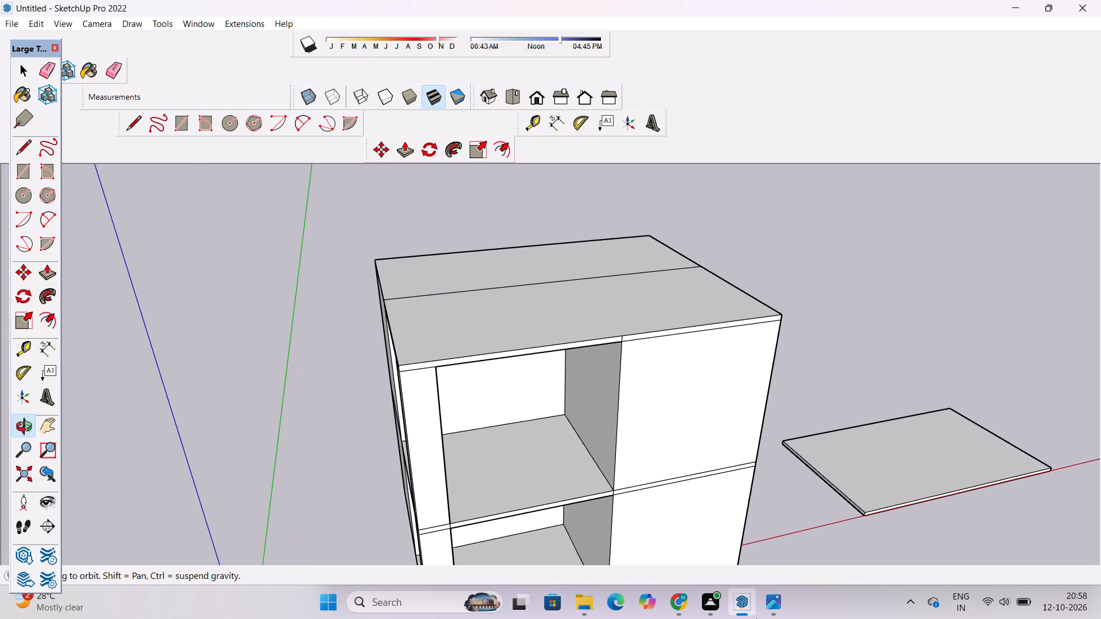
# Compare the model's roof and terrace openings with the green elevation reference image in Photos, returning to SketchUp.
pyautogui.click(743, 604)
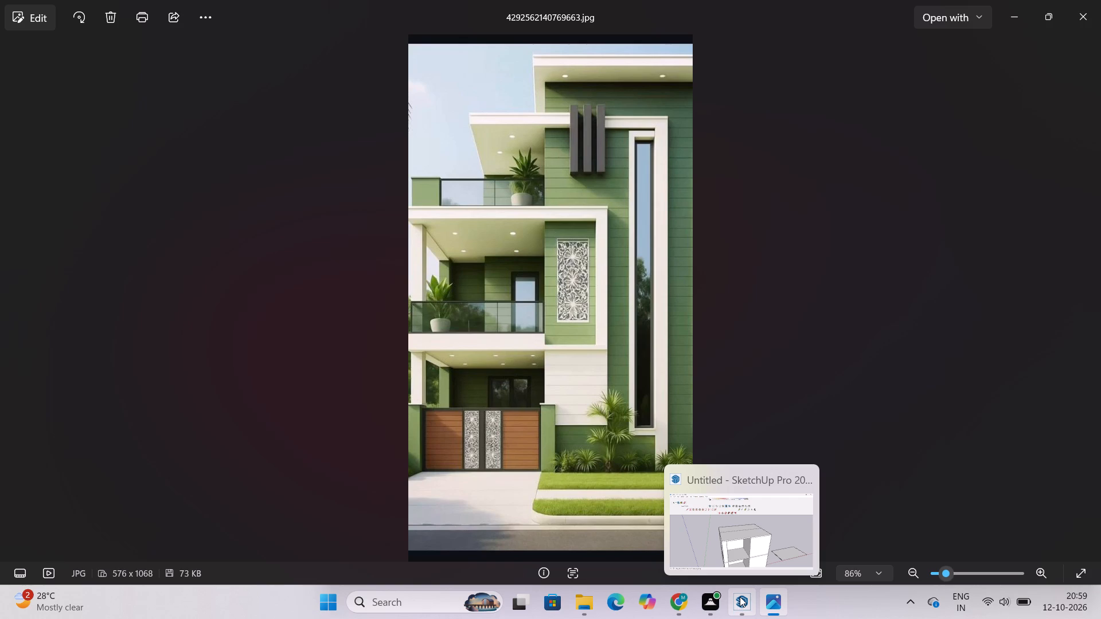
pyautogui.press('o')
pyautogui.click(740, 597)
pyautogui.scroll(-2, 553, 441)
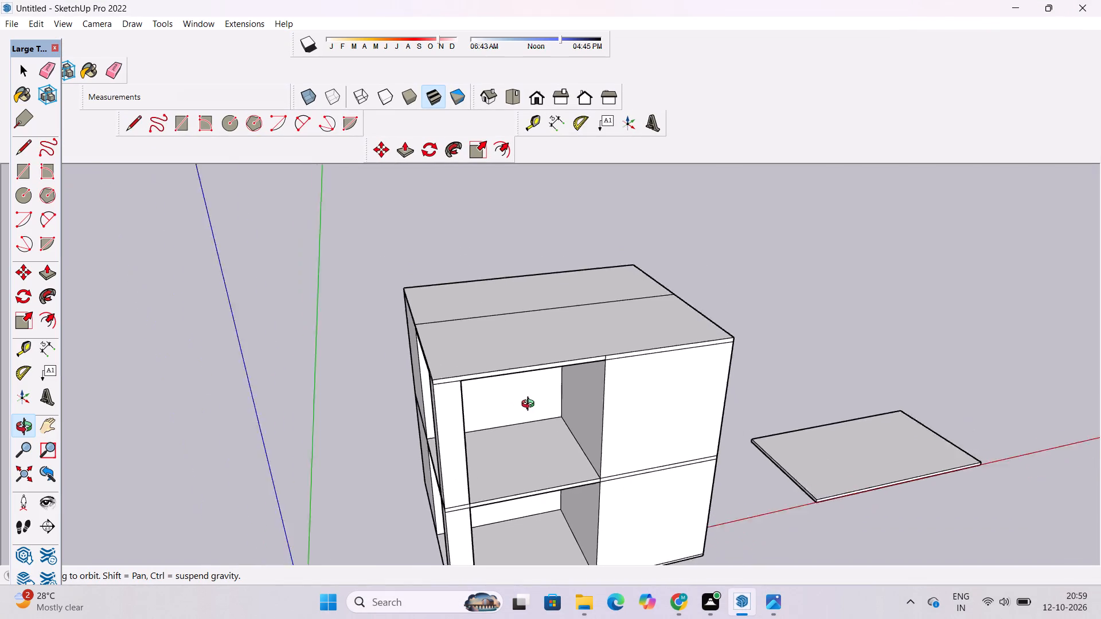
pyautogui.scroll(-3, 530, 405)
pyautogui.moveTo(528, 402); pyautogui.dragTo(541, 426)
pyautogui.scroll(4, 541, 426)
pyautogui.keyDown('shift'); pyautogui.moveTo(541, 427); pyautogui.dragTo(506, 387); pyautogui.keyUp('shift')
pyautogui.moveTo(412, 416); pyautogui.dragTo(556, 359)
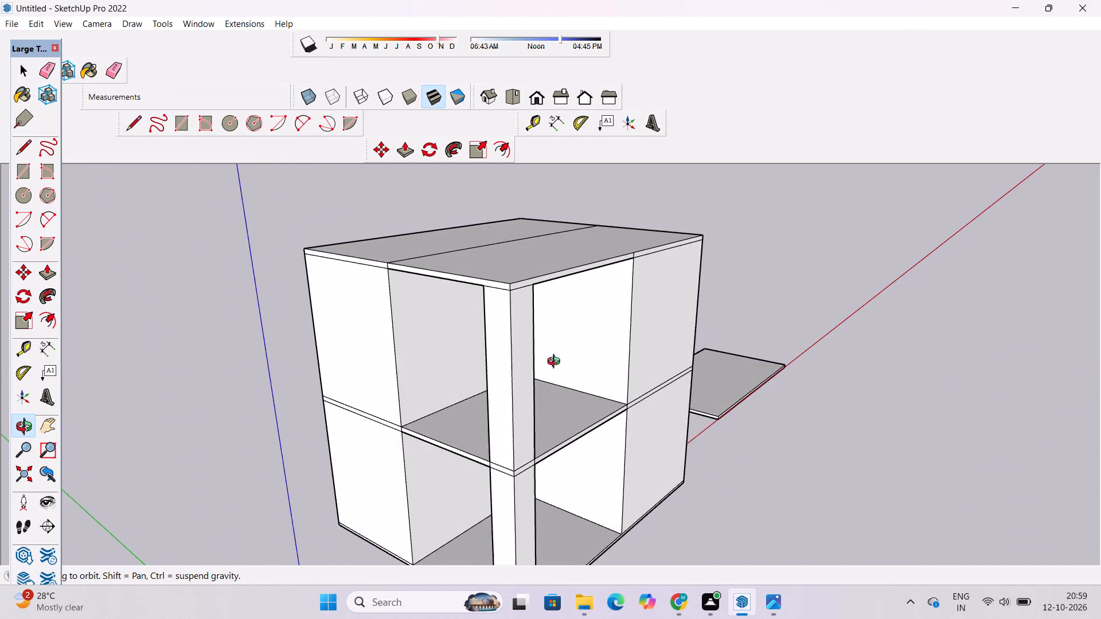
pyautogui.keyDown('shift'); pyautogui.moveTo(556, 363); pyautogui.dragTo(533, 377); pyautogui.keyUp('shift')
pyautogui.moveTo(507, 391); pyautogui.dragTo(427, 405)
pyautogui.keyDown('shift'); pyautogui.moveTo(432, 403); pyautogui.dragTo(511, 362); pyautogui.keyUp('shift')
pyautogui.moveTo(520, 386); pyautogui.dragTo(462, 410)
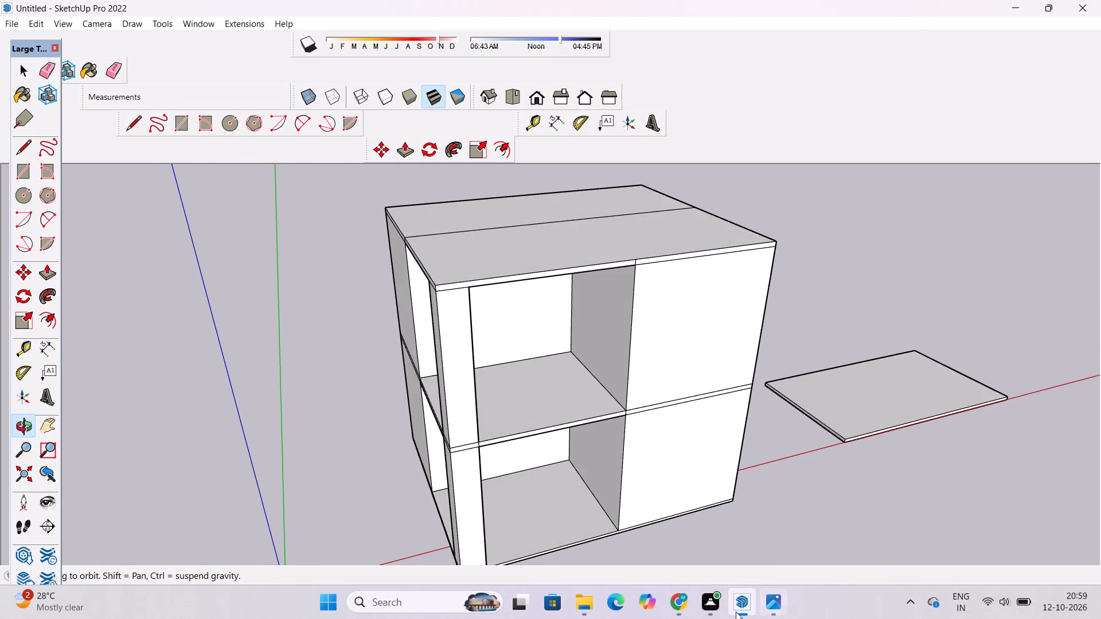
pyautogui.click(735, 608)
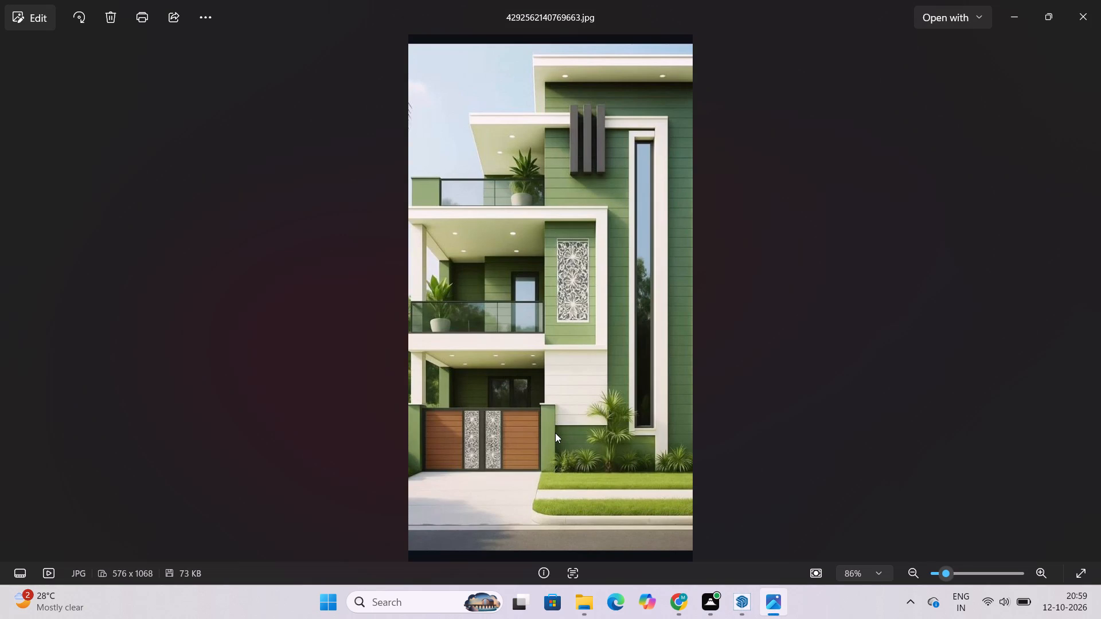
pyautogui.scroll(4, 535, 385)
pyautogui.scroll(-8, 527, 369)
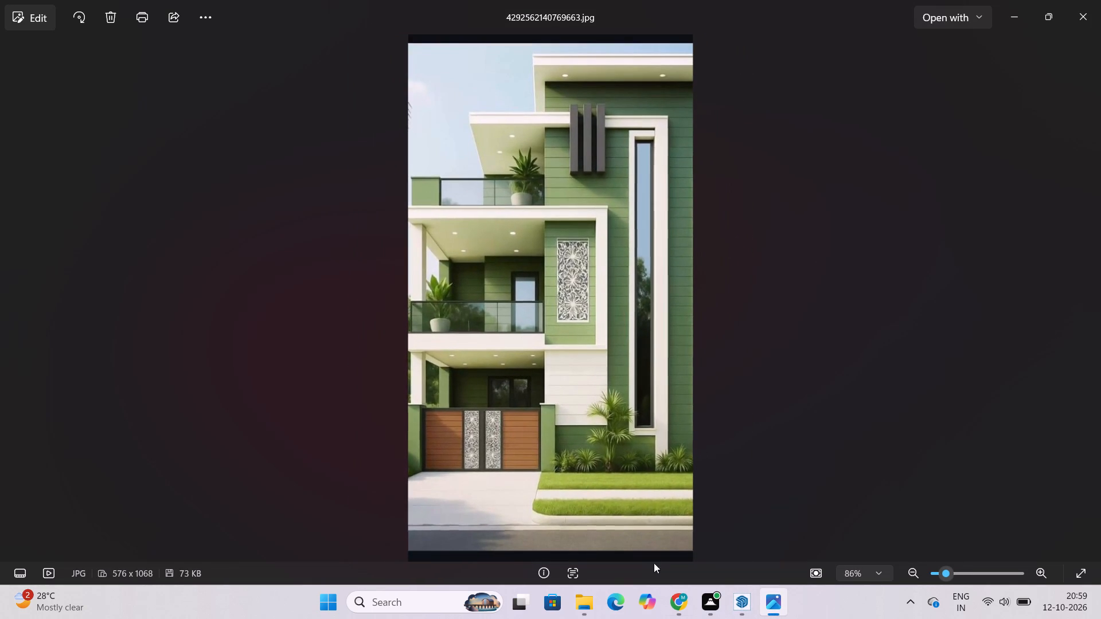
pyautogui.click(735, 602)
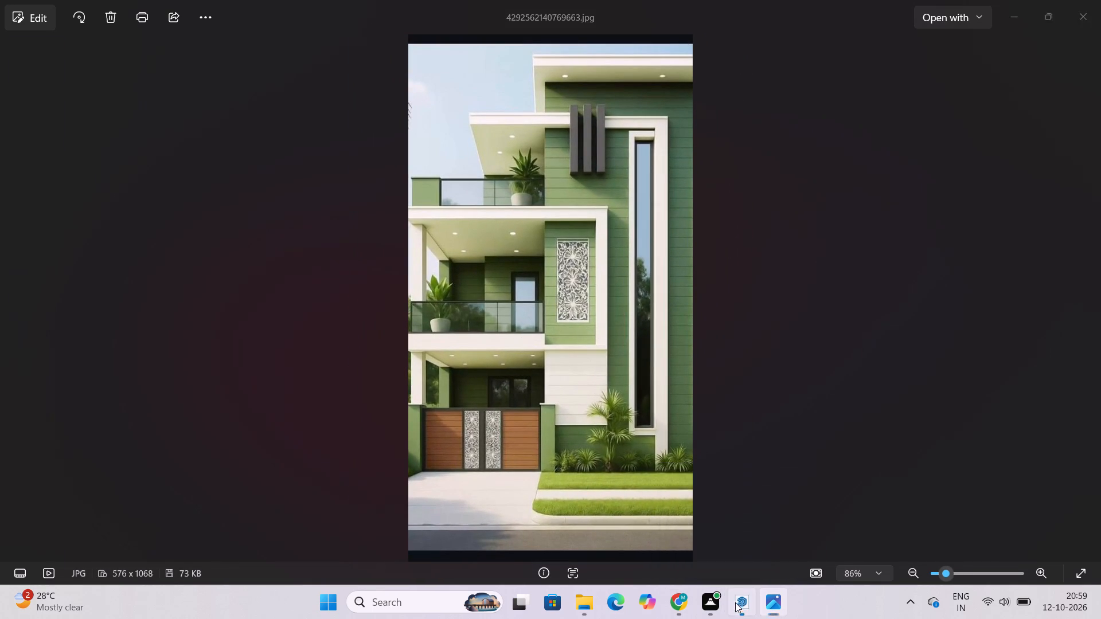
# Place a guide on the roof 45' in from the side edge above the solid front wall, through the line dividing the slab's front edge.
pyautogui.scroll(-1, 466, 362)
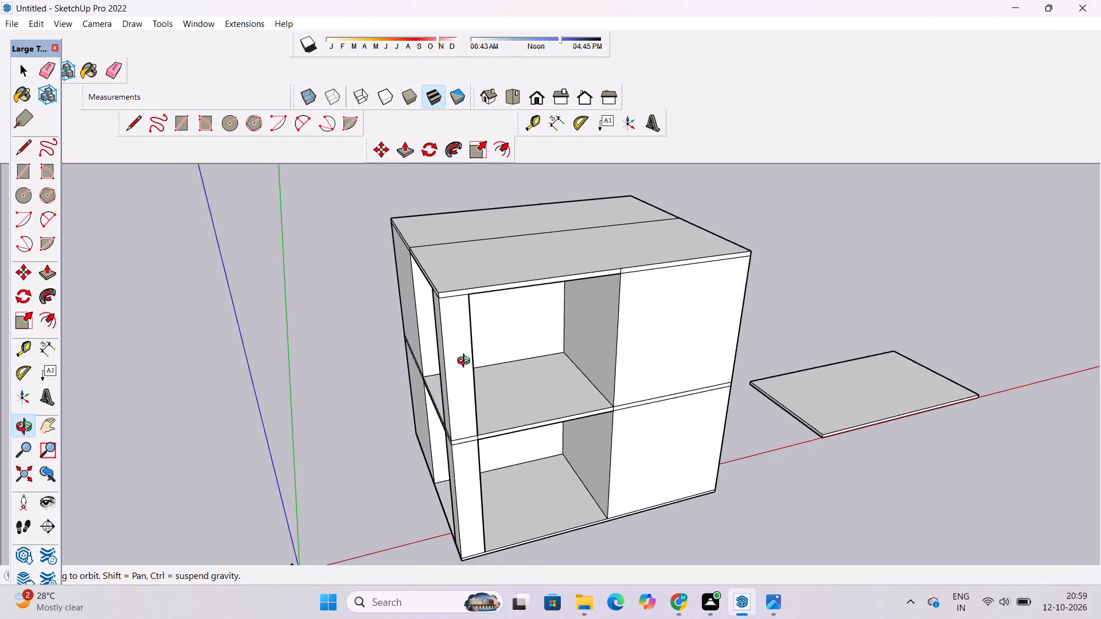
pyautogui.scroll(-1, 466, 362)
pyautogui.moveTo(473, 359); pyautogui.dragTo(501, 377)
pyautogui.scroll(-1, 557, 339)
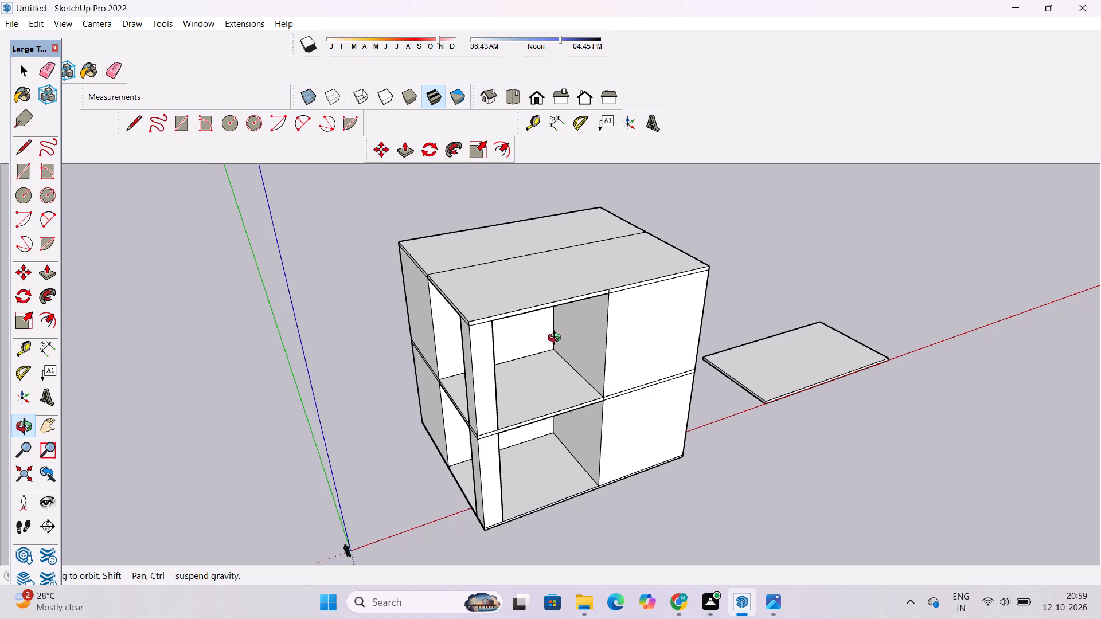
pyautogui.keyDown('shift'); pyautogui.moveTo(574, 323); pyautogui.dragTo(581, 357); pyautogui.keyUp('shift')
pyautogui.scroll(4, 614, 336)
pyautogui.moveTo(680, 336); pyautogui.dragTo(587, 373)
pyautogui.moveTo(624, 352); pyautogui.dragTo(607, 355)
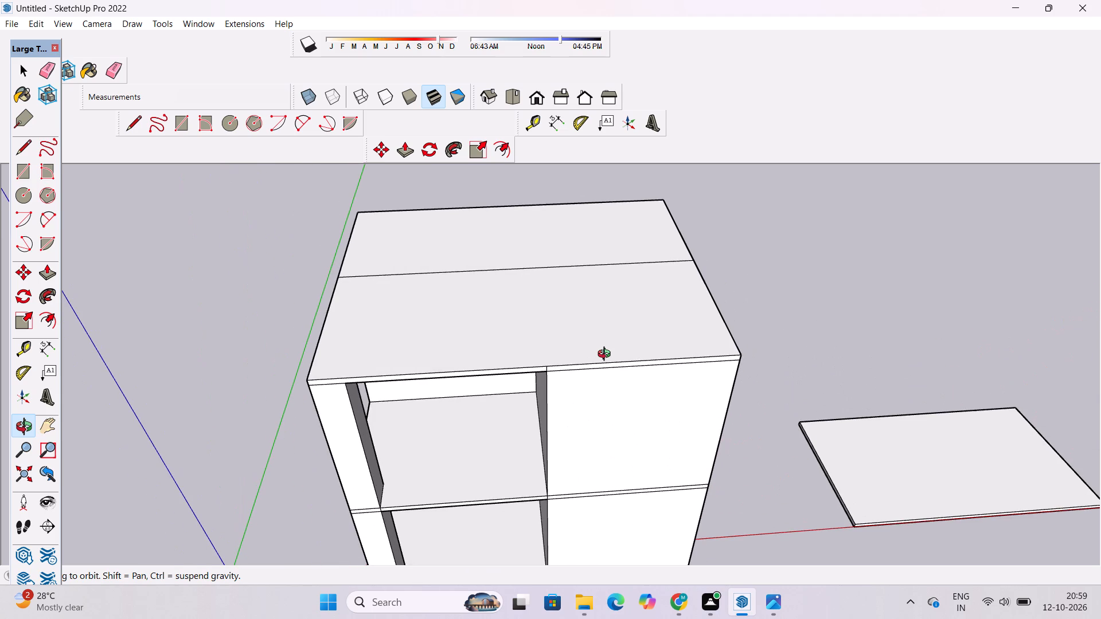
pyautogui.press('t')
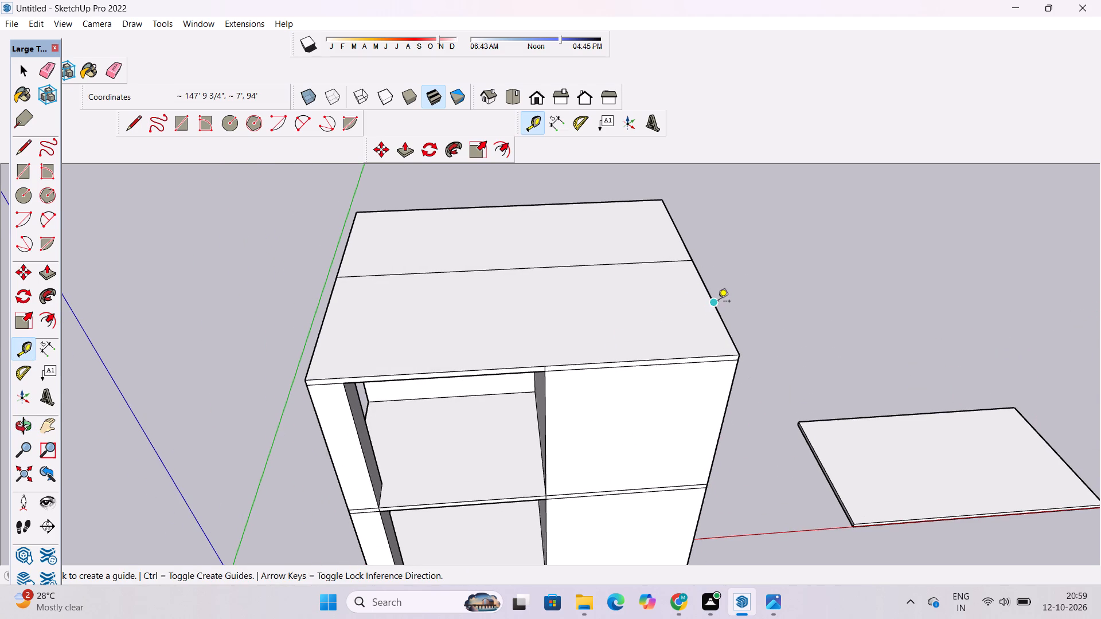
pyautogui.click(715, 304)
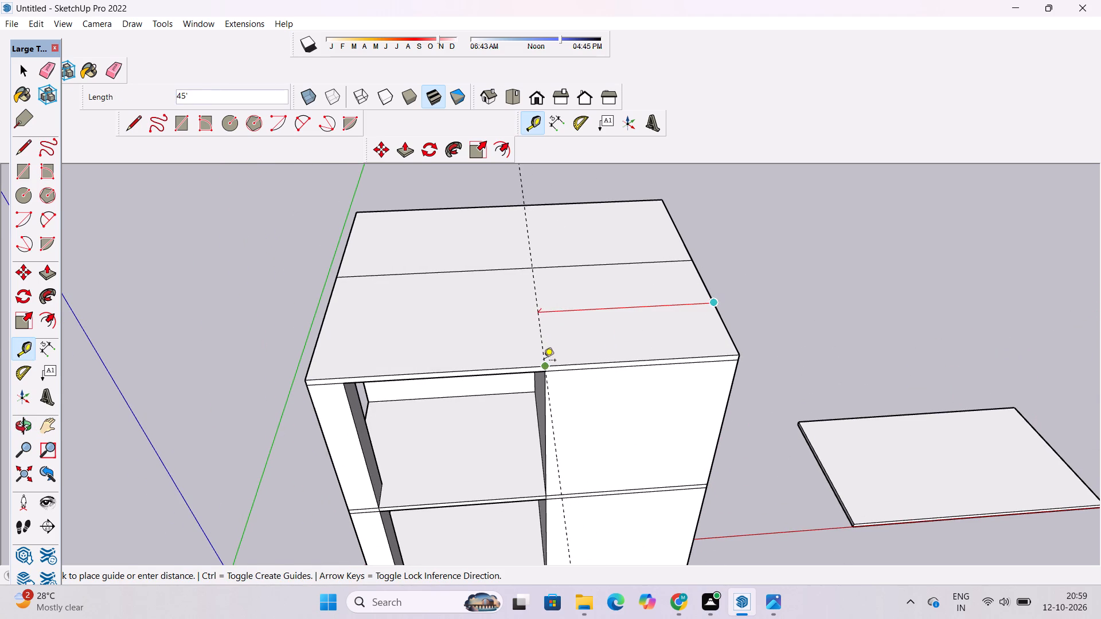
pyautogui.click(544, 364)
# Draw a 42' line along the guide from the roof slab's front edge division back to the roof's dividing line.
pyautogui.press('o')
pyautogui.moveTo(539, 367); pyautogui.dragTo(567, 386)
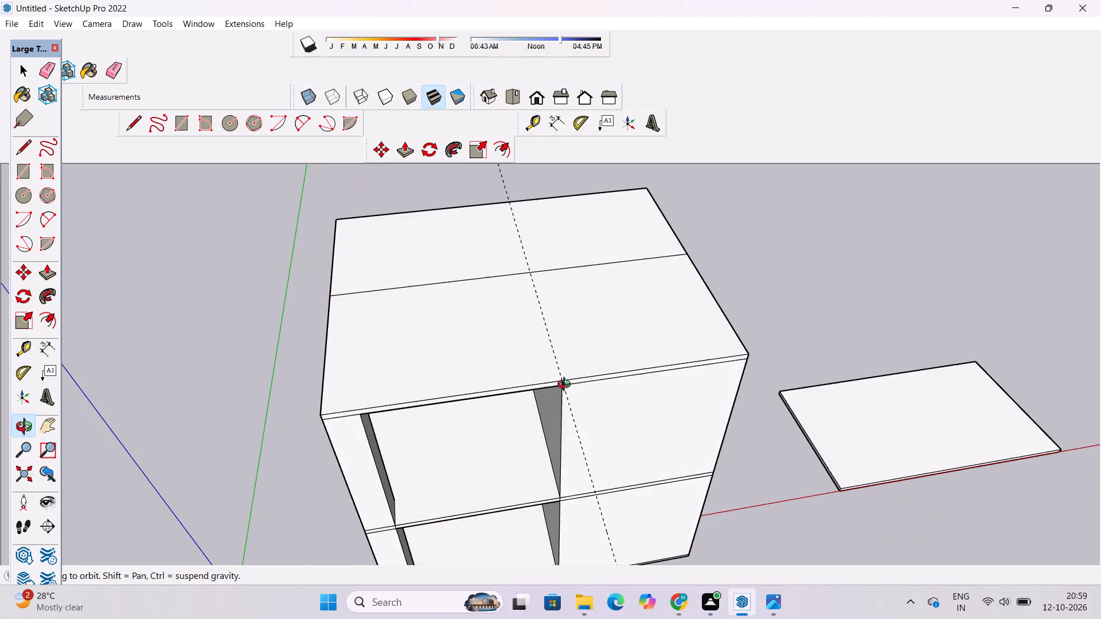
pyautogui.scroll(1, 567, 386)
pyautogui.keyDown('shift'); pyautogui.moveTo(576, 387); pyautogui.dragTo(592, 387); pyautogui.keyUp('shift')
pyautogui.press('l')
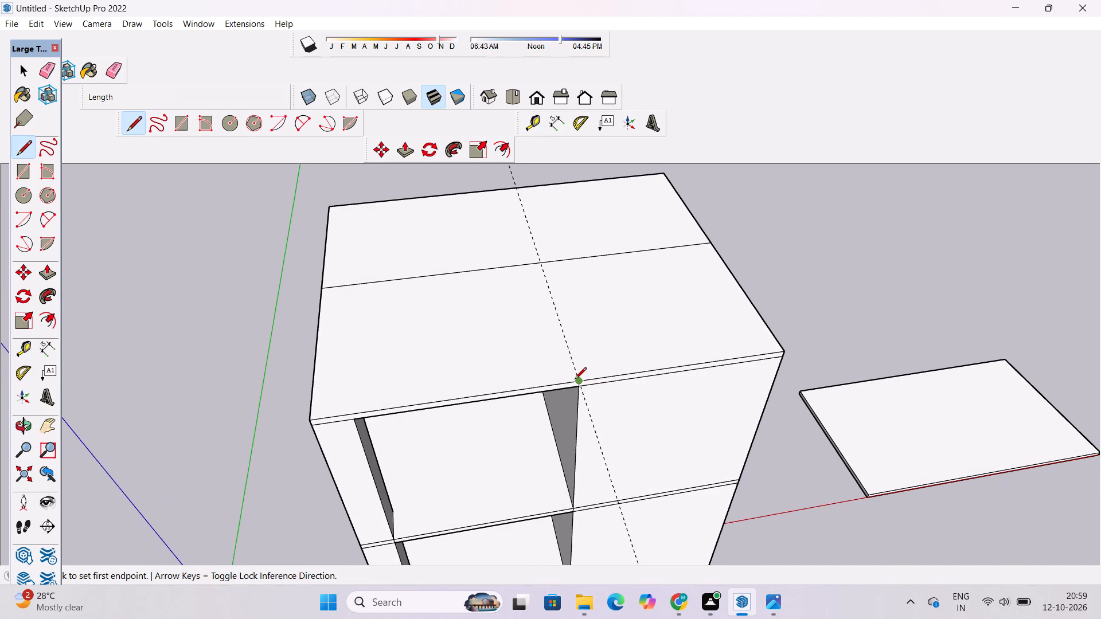
pyautogui.click(577, 381)
pyautogui.click(542, 265)
# Erase the guide and the stretch of the roof's dividing line on the solid front wall side of the new line.
pyautogui.press('e')
pyautogui.moveTo(552, 252); pyautogui.dragTo(561, 268)
pyautogui.moveTo(529, 234); pyautogui.dragTo(524, 237)
pyautogui.moveTo(526, 235); pyautogui.dragTo(527, 236)
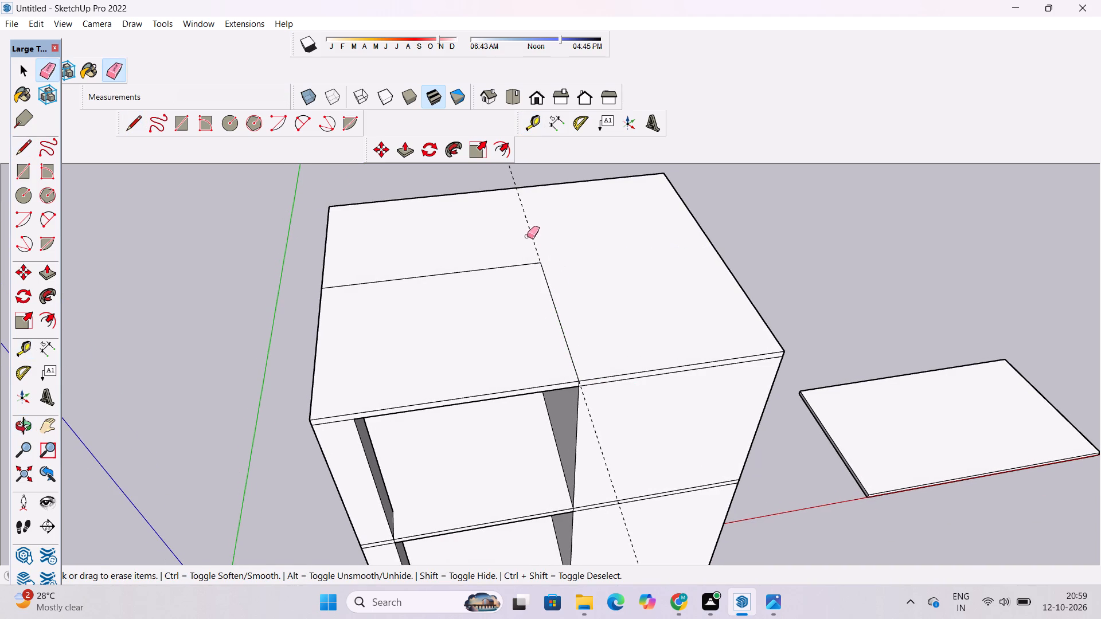
pyautogui.moveTo(527, 236); pyautogui.dragTo(534, 252)
pyautogui.click(538, 241)
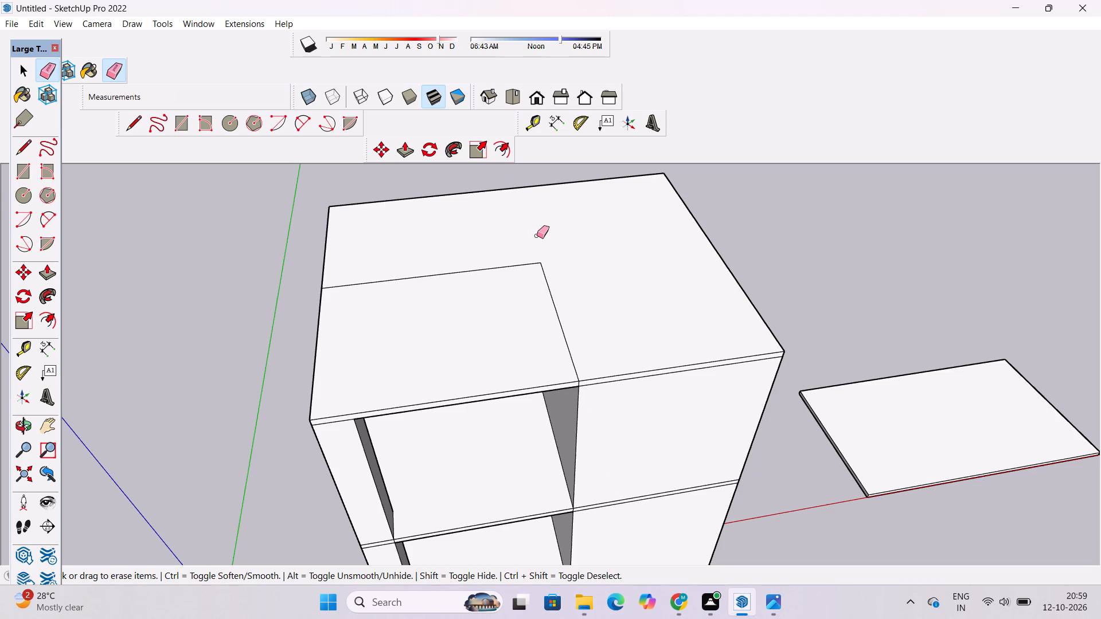
# Examine the rectangular division on the roof and the terrace openings below it from several angles.
pyautogui.press('o')
pyautogui.scroll(-5, 528, 245)
pyautogui.moveTo(486, 355); pyautogui.dragTo(547, 336)
pyautogui.scroll(3, 540, 343)
pyautogui.moveTo(534, 348); pyautogui.dragTo(536, 344)
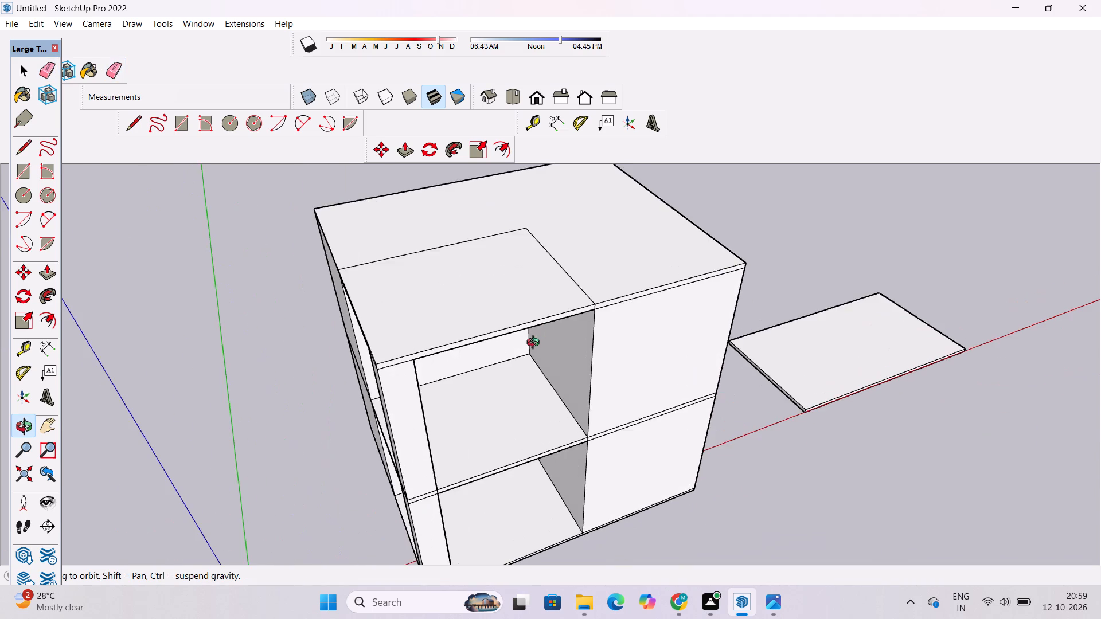
pyautogui.moveTo(536, 344); pyautogui.dragTo(542, 330)
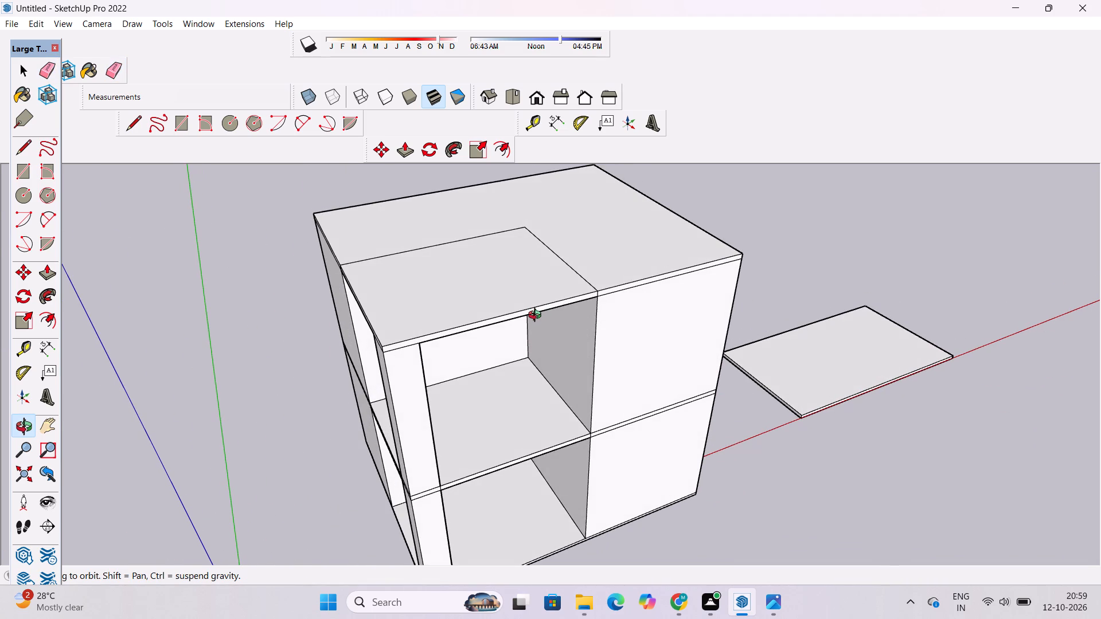
pyautogui.scroll(-1, 532, 334)
pyautogui.moveTo(525, 359); pyautogui.dragTo(569, 267)
pyautogui.scroll(2, 563, 303)
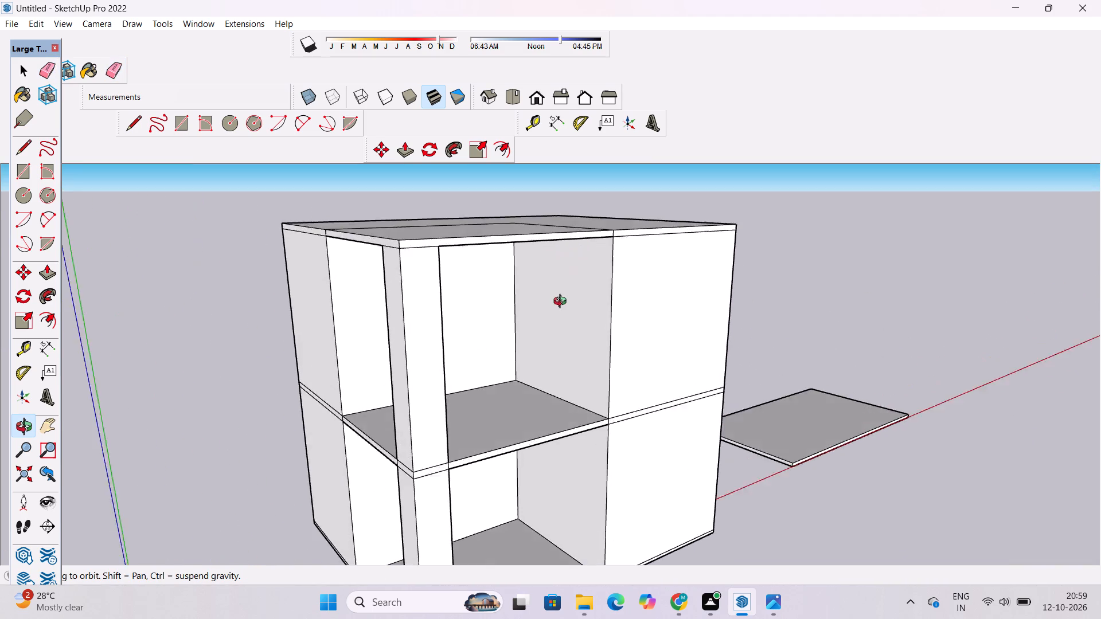
pyautogui.scroll(2, 563, 303)
pyautogui.moveTo(581, 349); pyautogui.dragTo(556, 227)
pyautogui.scroll(-6, 554, 221)
pyautogui.moveTo(583, 250); pyautogui.dragTo(575, 467)
pyautogui.scroll(-3, 573, 320)
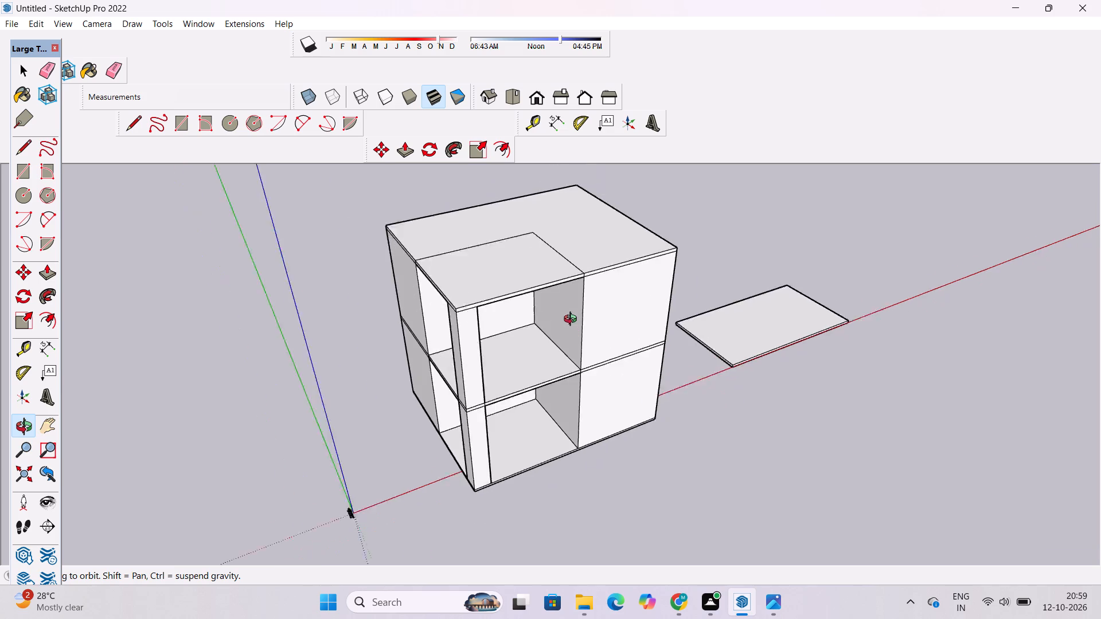
pyautogui.scroll(-1, 573, 320)
pyautogui.moveTo(591, 277); pyautogui.dragTo(575, 397)
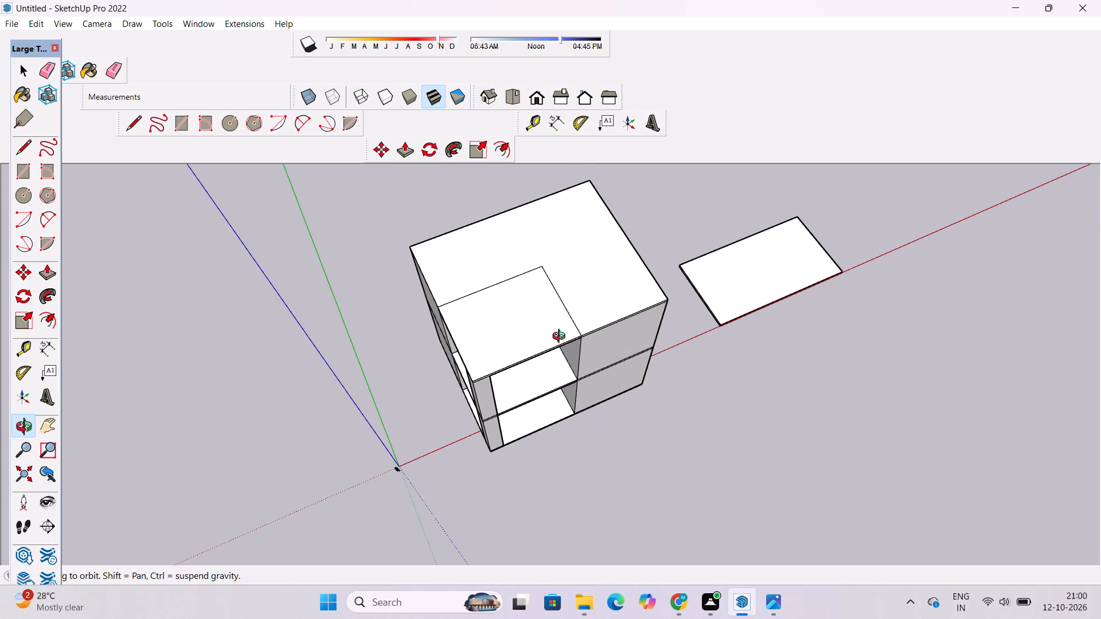
pyautogui.scroll(-1, 561, 338)
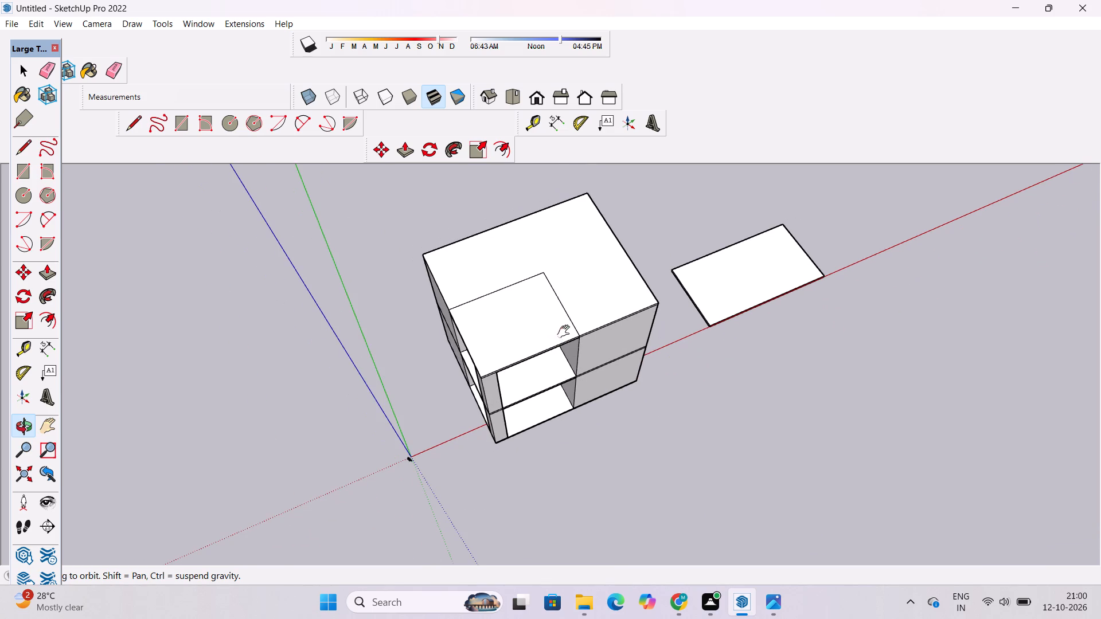
pyautogui.keyDown('shift'); pyautogui.moveTo(566, 332); pyautogui.dragTo(561, 370); pyautogui.keyUp('shift')
pyautogui.moveTo(555, 381); pyautogui.dragTo(577, 279)
pyautogui.scroll(4, 583, 307)
pyautogui.moveTo(610, 350); pyautogui.dragTo(509, 343)
pyautogui.scroll(4, 542, 323)
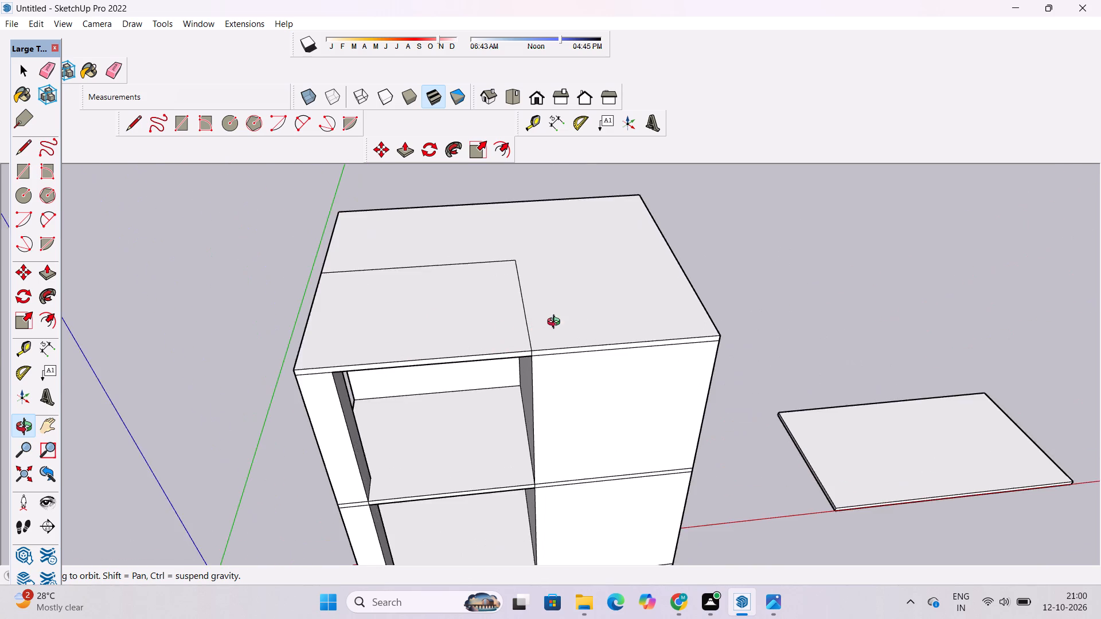
pyautogui.moveTo(560, 331); pyautogui.dragTo(552, 359)
pyautogui.moveTo(549, 381); pyautogui.dragTo(547, 358)
pyautogui.moveTo(540, 405); pyautogui.dragTo(564, 322)
pyautogui.scroll(-1, 567, 318)
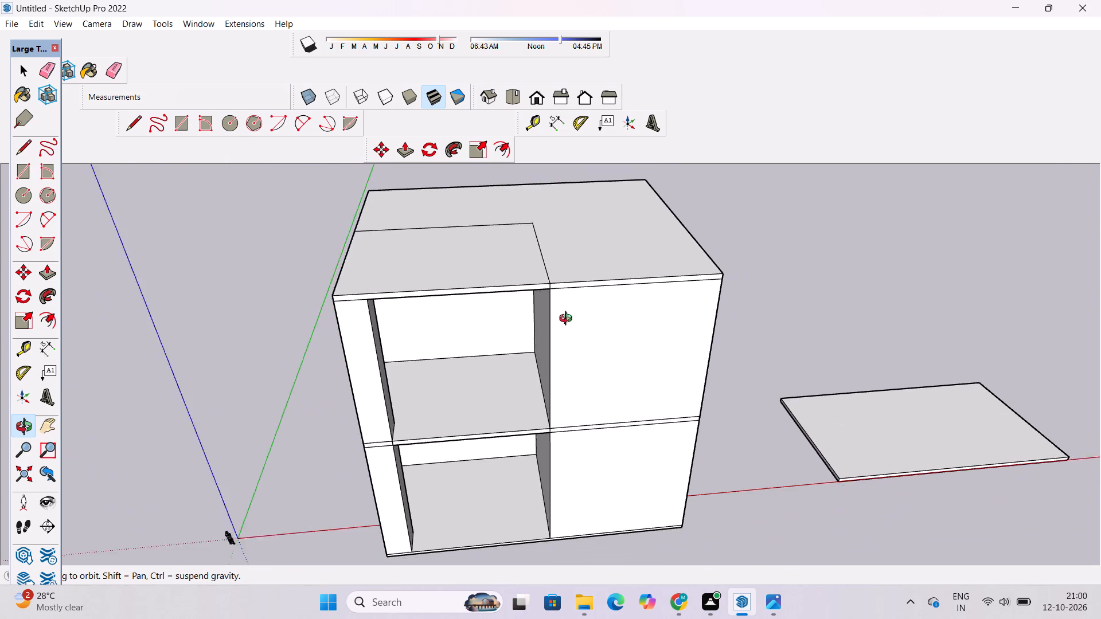
pyautogui.scroll(-2, 568, 320)
# Compare the model's roof and front openings with the green elevation reference image in Photos, returning to SketchUp.
pyautogui.click(736, 606)
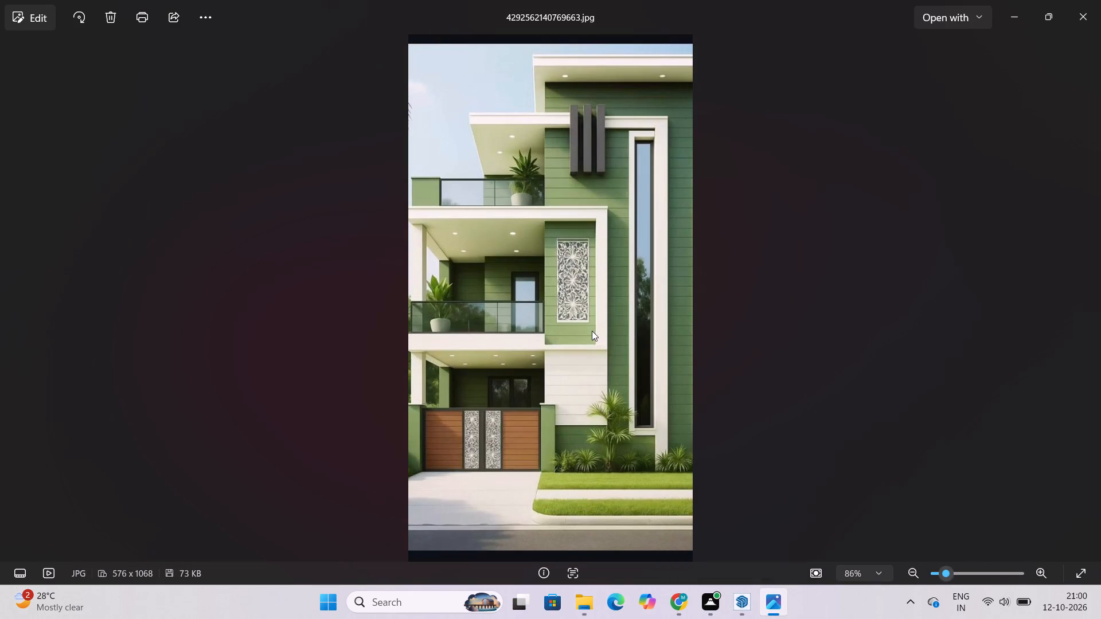
pyautogui.scroll(11, 513, 271)
pyautogui.scroll(-6, 514, 257)
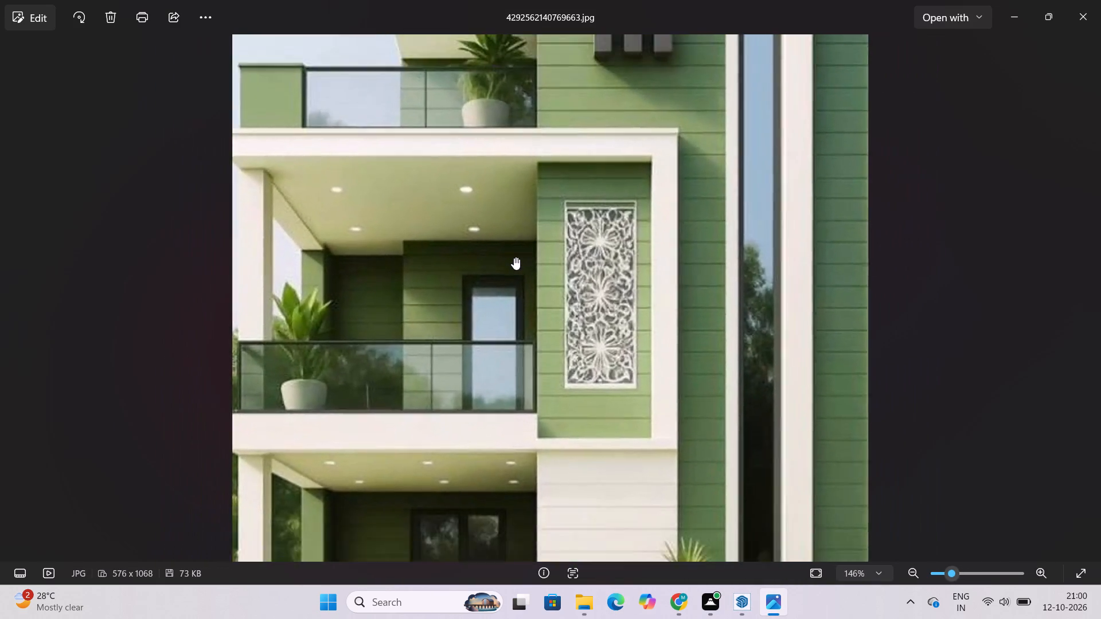
pyautogui.scroll(-10, 514, 257)
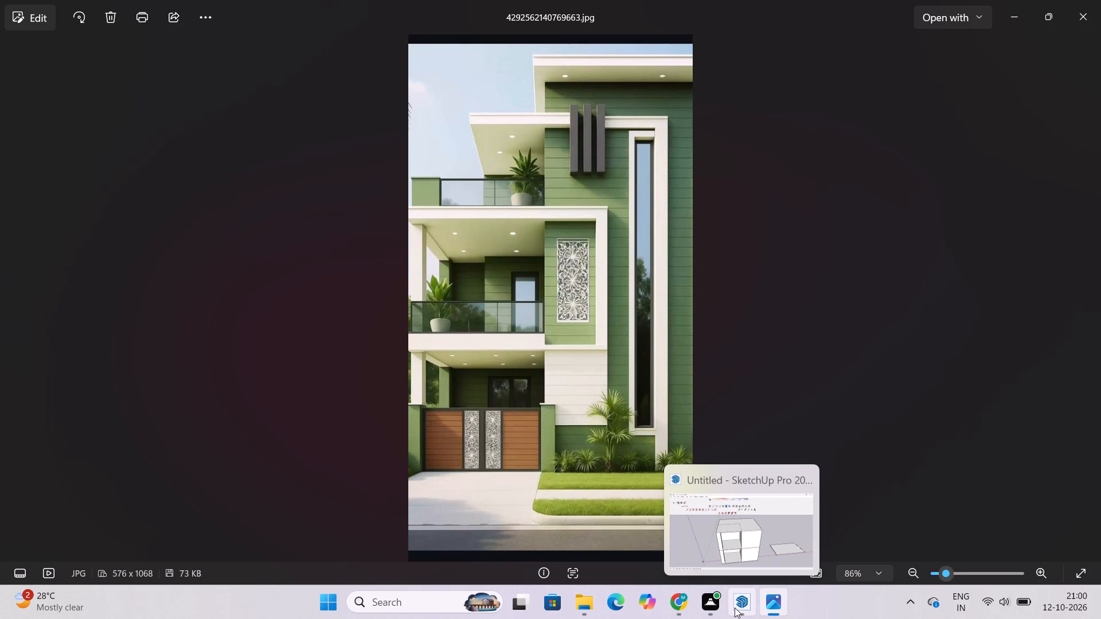
pyautogui.click(736, 608)
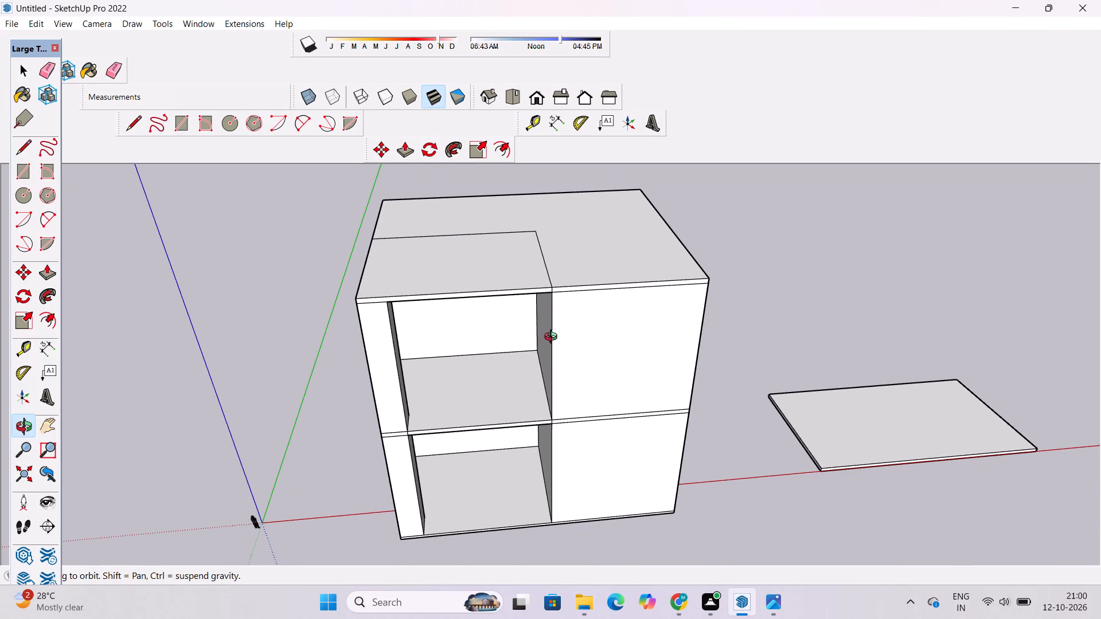
pyautogui.moveTo(560, 346); pyautogui.dragTo(566, 370)
pyautogui.moveTo(566, 375); pyautogui.dragTo(570, 342)
pyautogui.keyDown('shift'); pyautogui.moveTo(571, 340); pyautogui.dragTo(571, 356); pyautogui.keyUp('shift')
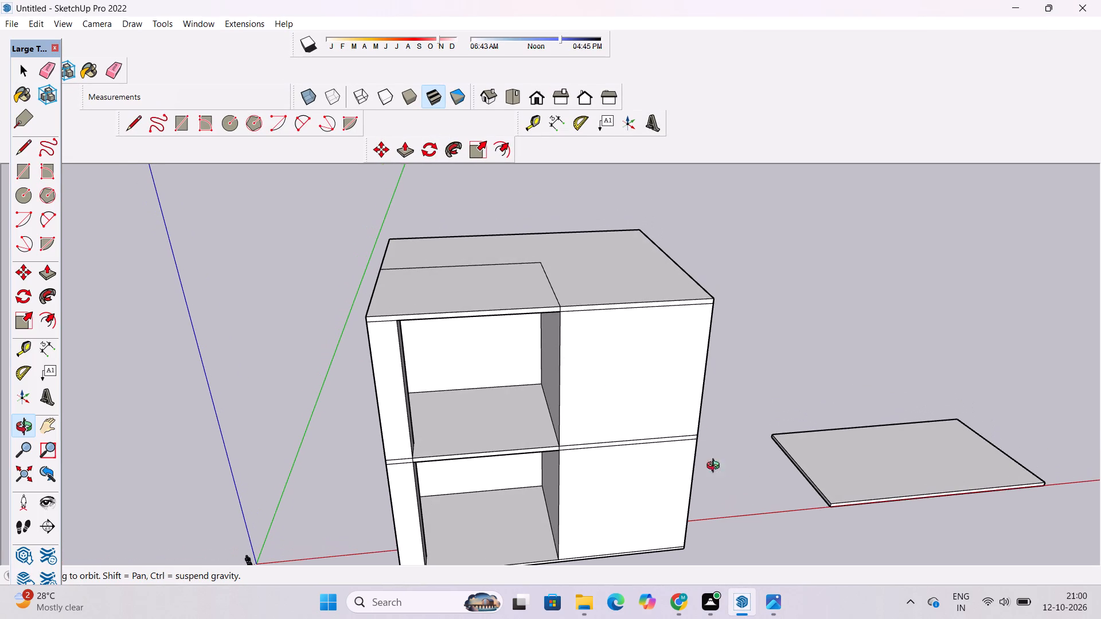
pyautogui.click(743, 605)
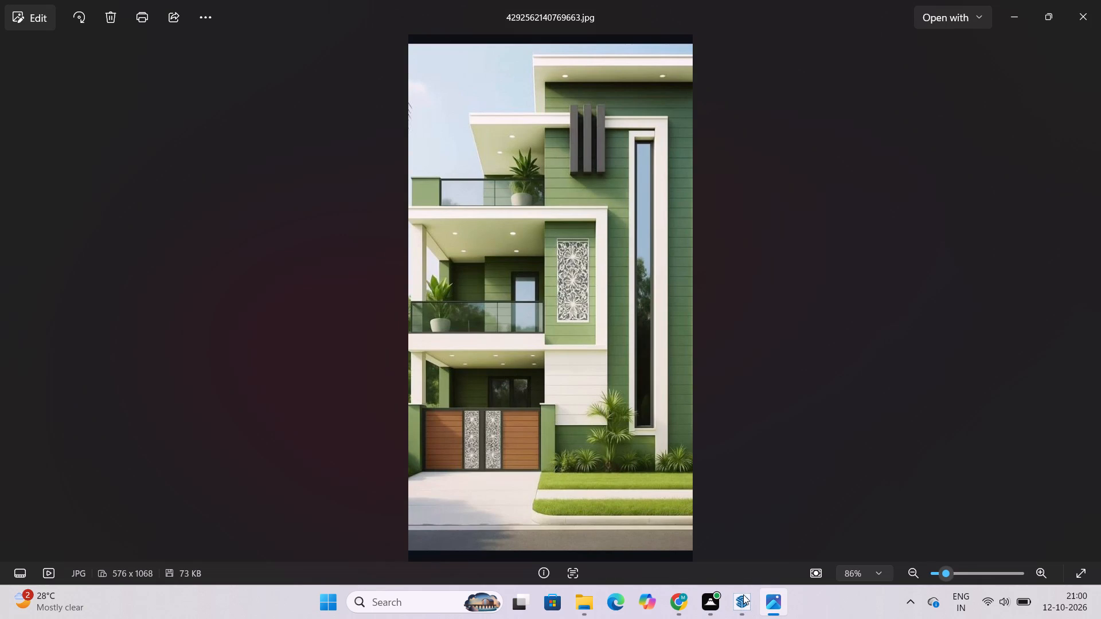
pyautogui.click(742, 598)
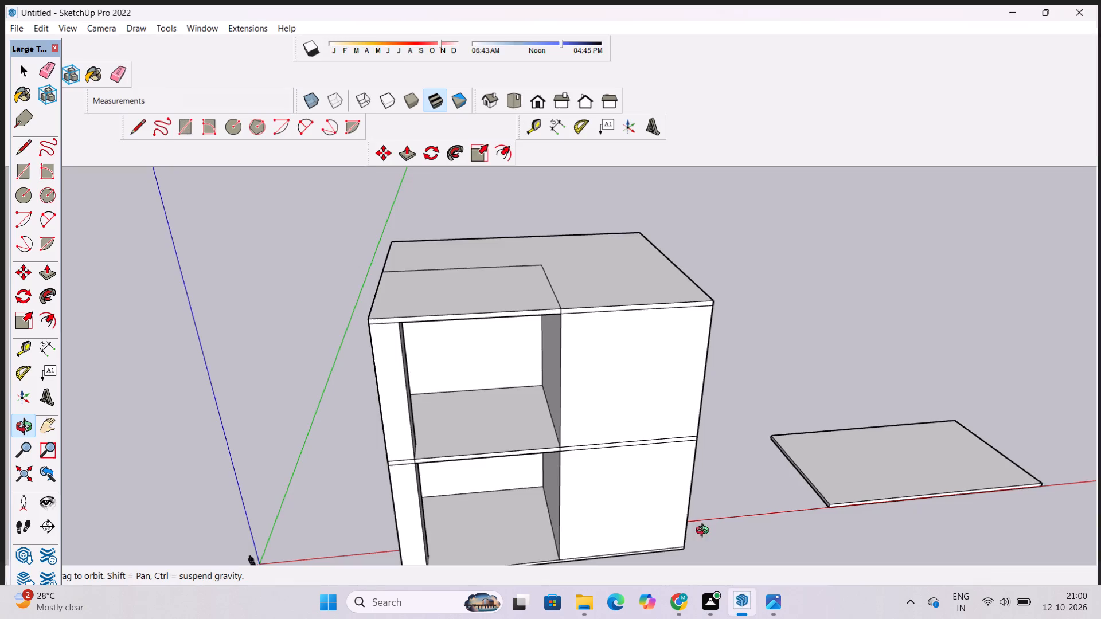
pyautogui.keyDown('shift'); pyautogui.moveTo(616, 444); pyautogui.dragTo(600, 504); pyautogui.keyUp('shift')
pyautogui.keyDown('shift'); pyautogui.click(598, 504); pyautogui.keyUp('shift')
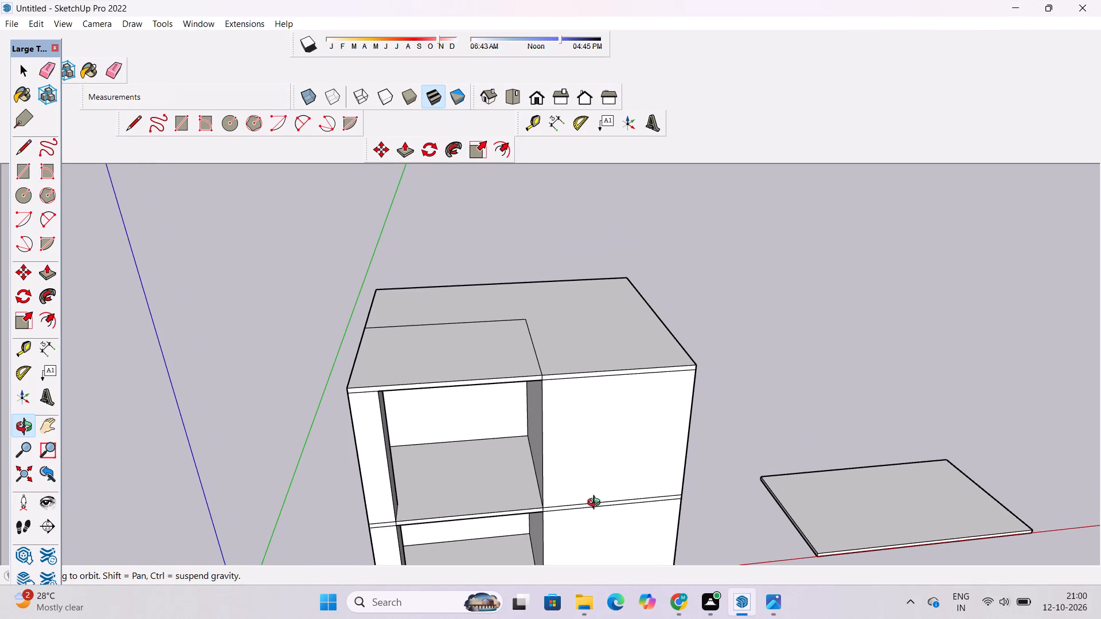
pyautogui.press('p')
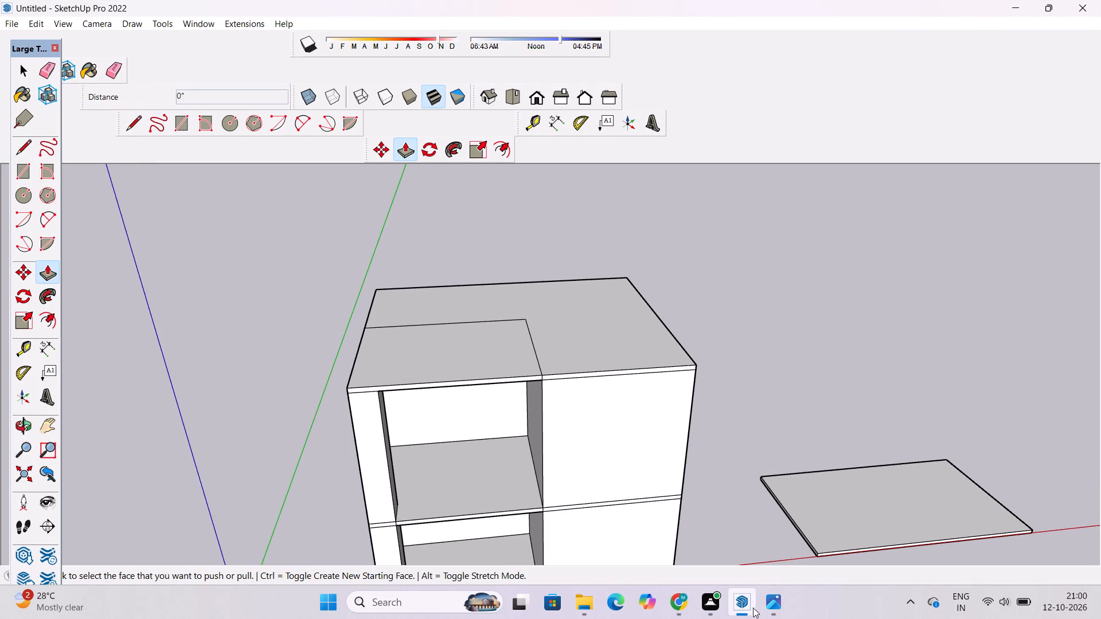
pyautogui.click(747, 606)
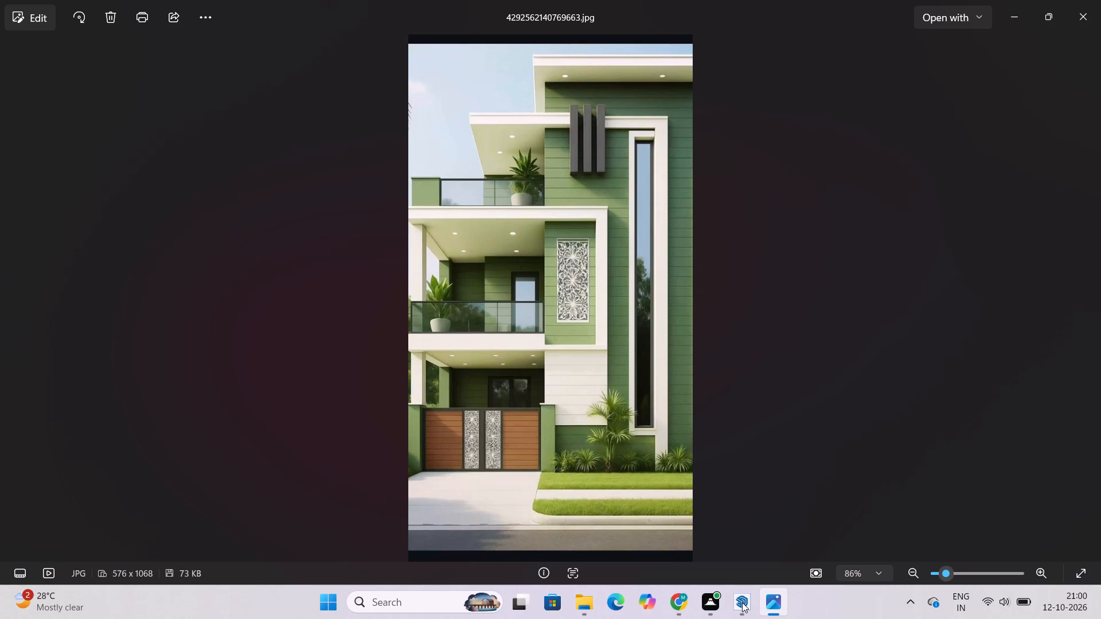
pyautogui.click(742, 602)
pyautogui.scroll(-5, 526, 360)
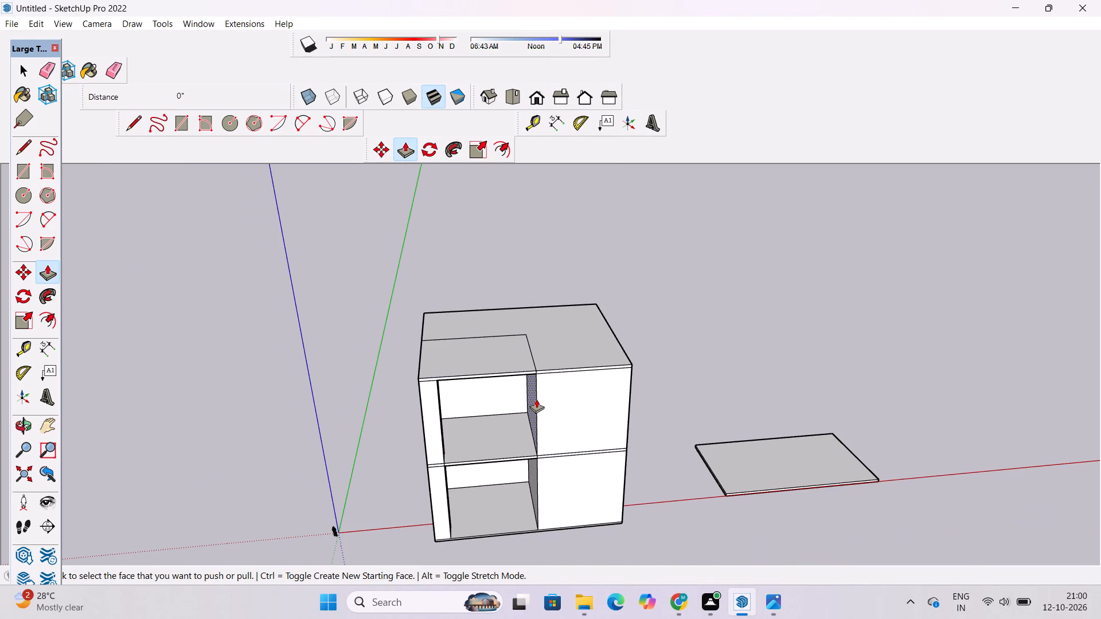
# Draw a 38' line on the roof from the inner corner of the divided rectangle straight to the slab's back edge.
pyautogui.press('o')
pyautogui.scroll(1, 536, 399)
pyautogui.keyDown('shift'); pyautogui.moveTo(536, 411); pyautogui.dragTo(550, 390); pyautogui.keyUp('shift')
pyautogui.moveTo(531, 362); pyautogui.dragTo(553, 446)
pyautogui.scroll(5, 545, 359)
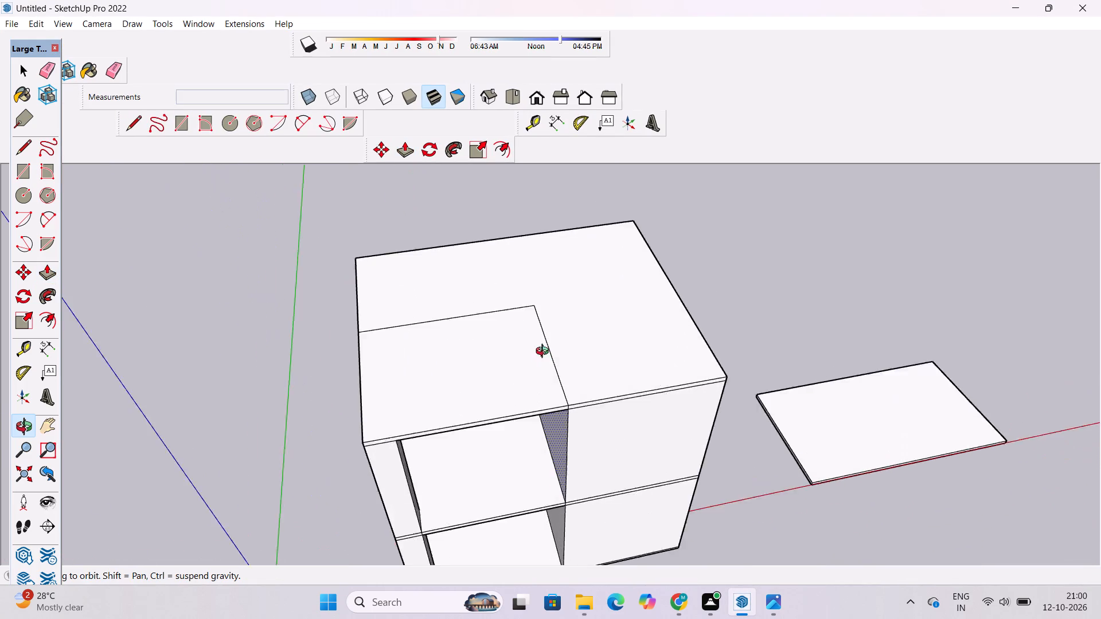
pyautogui.scroll(1, 545, 352)
pyautogui.keyDown('shift'); pyautogui.moveTo(545, 352); pyautogui.dragTo(554, 408); pyautogui.keyUp('shift')
pyautogui.moveTo(549, 412); pyautogui.dragTo(514, 412)
pyautogui.scroll(2, 510, 402)
pyautogui.keyDown('shift'); pyautogui.moveTo(512, 397); pyautogui.dragTo(515, 408); pyautogui.keyUp('shift')
pyautogui.press('l')
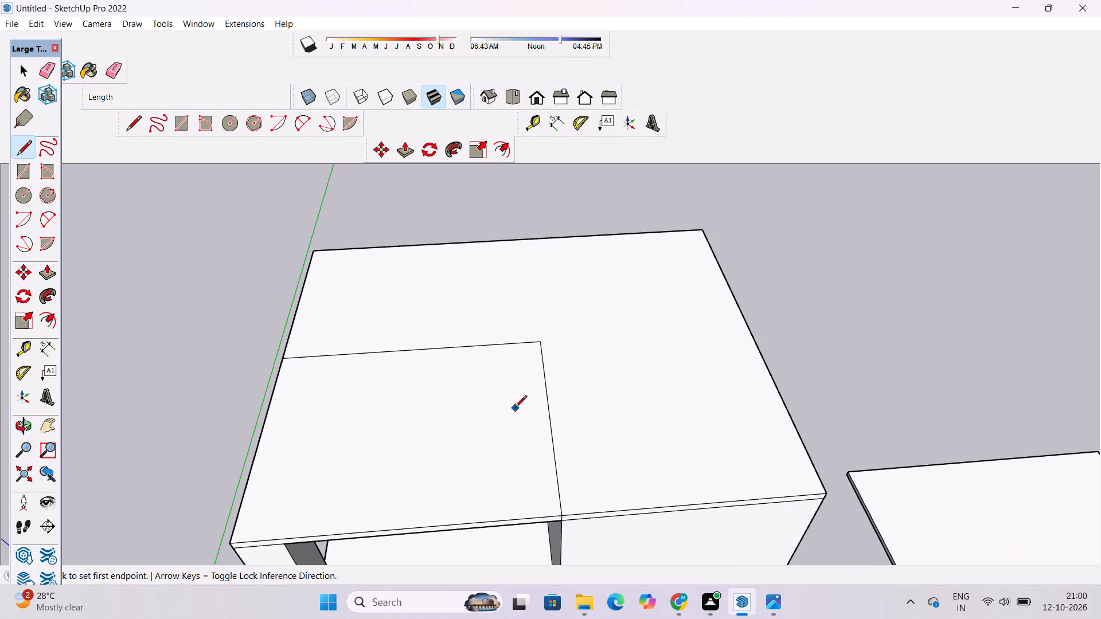
pyautogui.scroll(5, 513, 330)
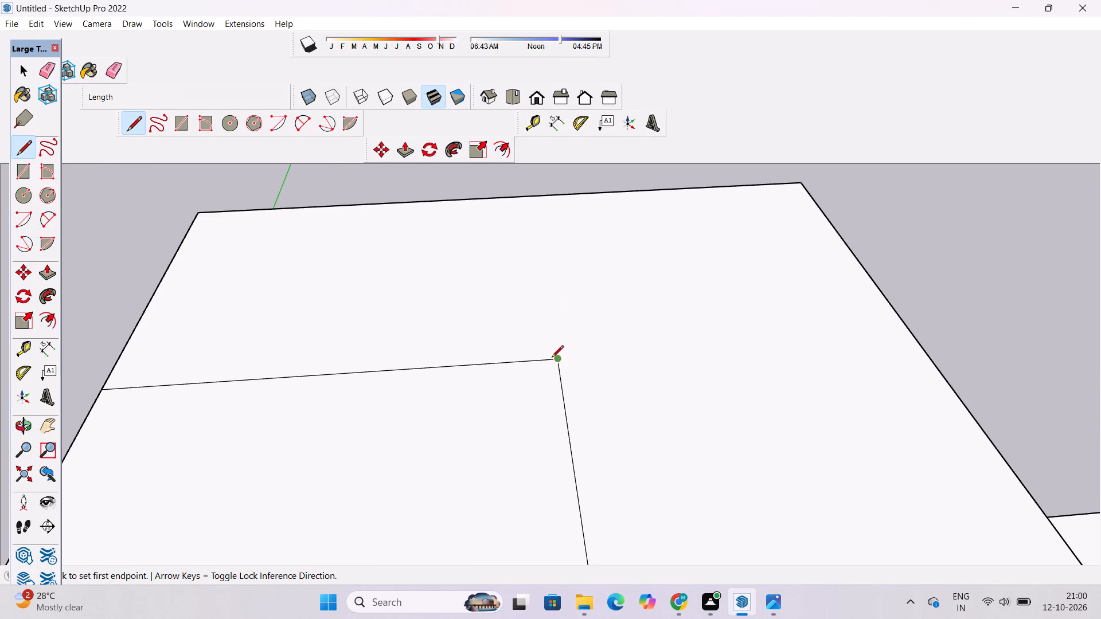
pyautogui.click(557, 361)
pyautogui.scroll(-5, 557, 361)
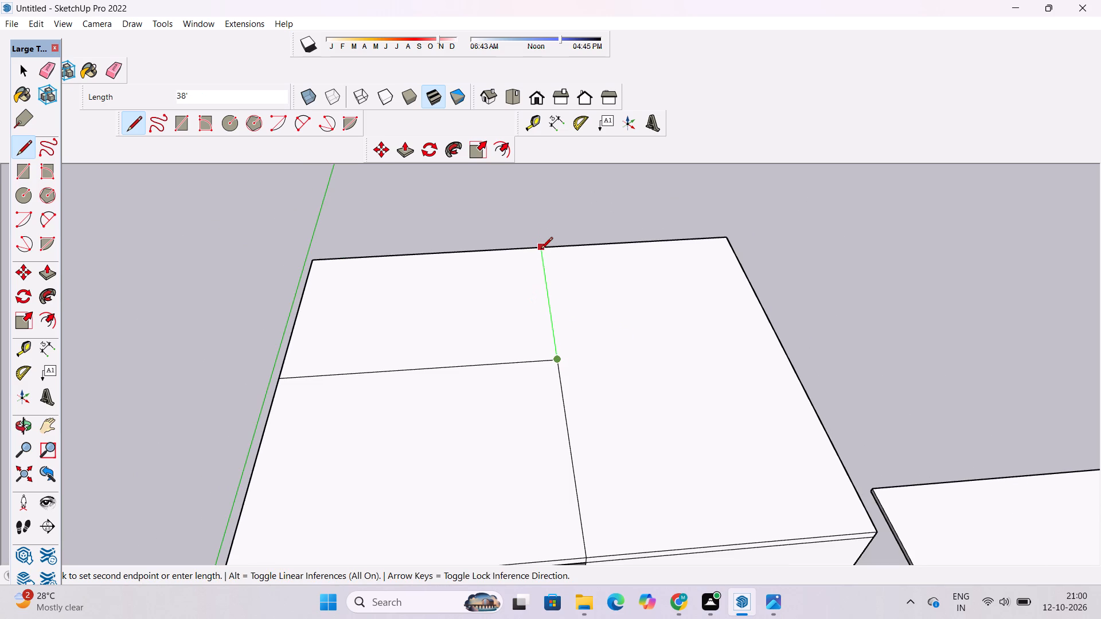
pyautogui.click(541, 249)
pyautogui.press('space')
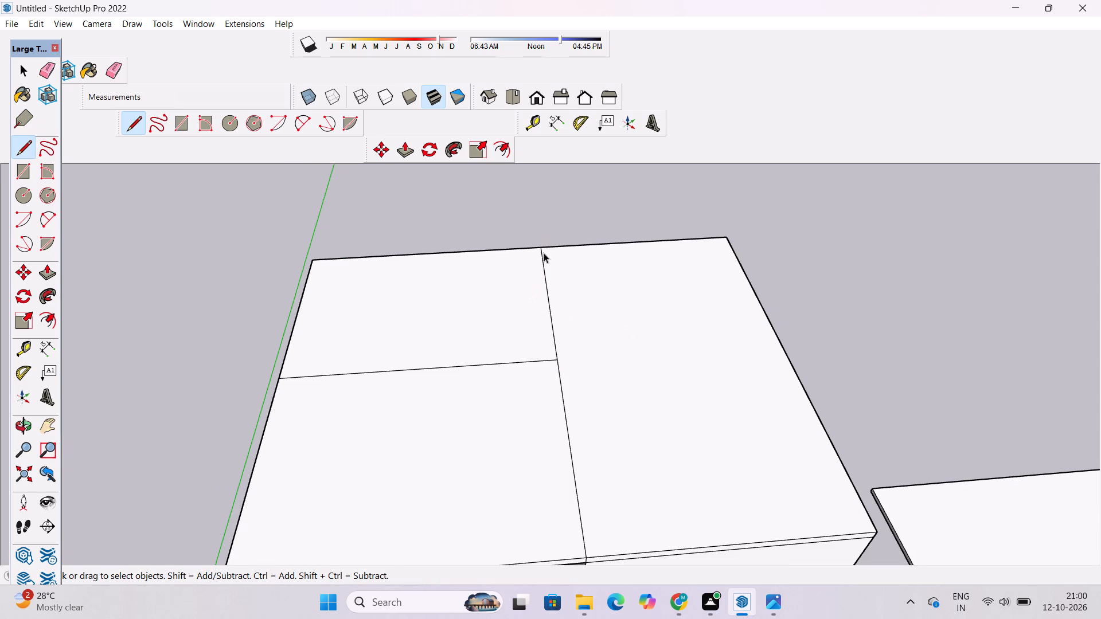
# Draw a 1' 6" vertical line down the slab's back edge face from the end of the new roof line.
pyautogui.press('o')
pyautogui.scroll(-5, 550, 265)
pyautogui.moveTo(561, 416); pyautogui.dragTo(651, 323)
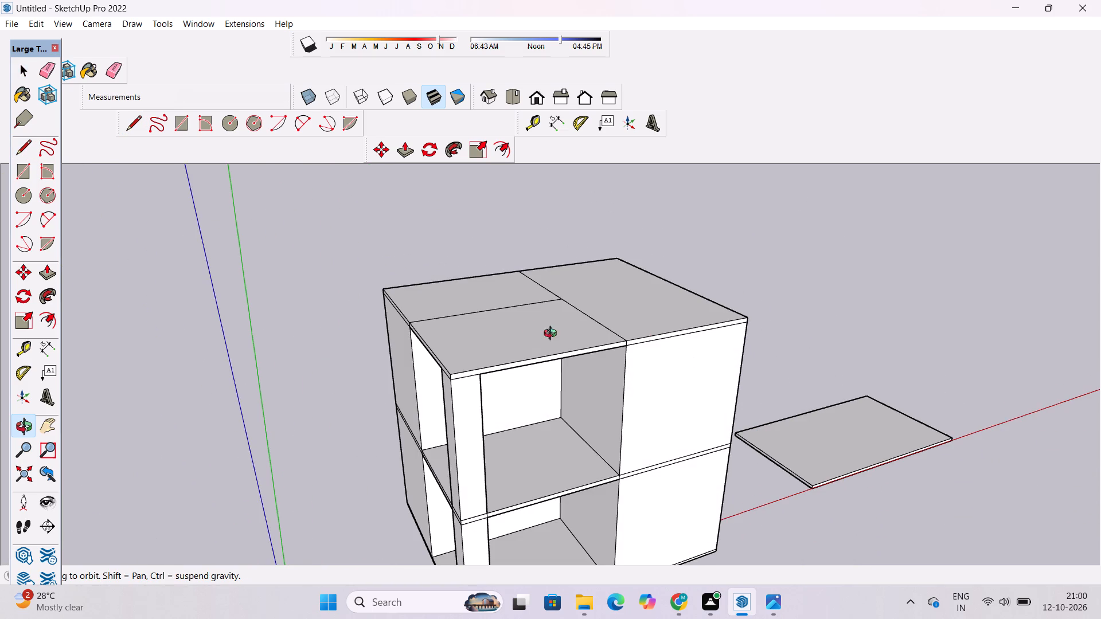
pyautogui.moveTo(522, 329); pyautogui.dragTo(1049, 362)
pyautogui.scroll(9, 514, 354)
pyautogui.moveTo(404, 369); pyautogui.dragTo(463, 393)
pyautogui.moveTo(468, 393); pyautogui.dragTo(557, 377)
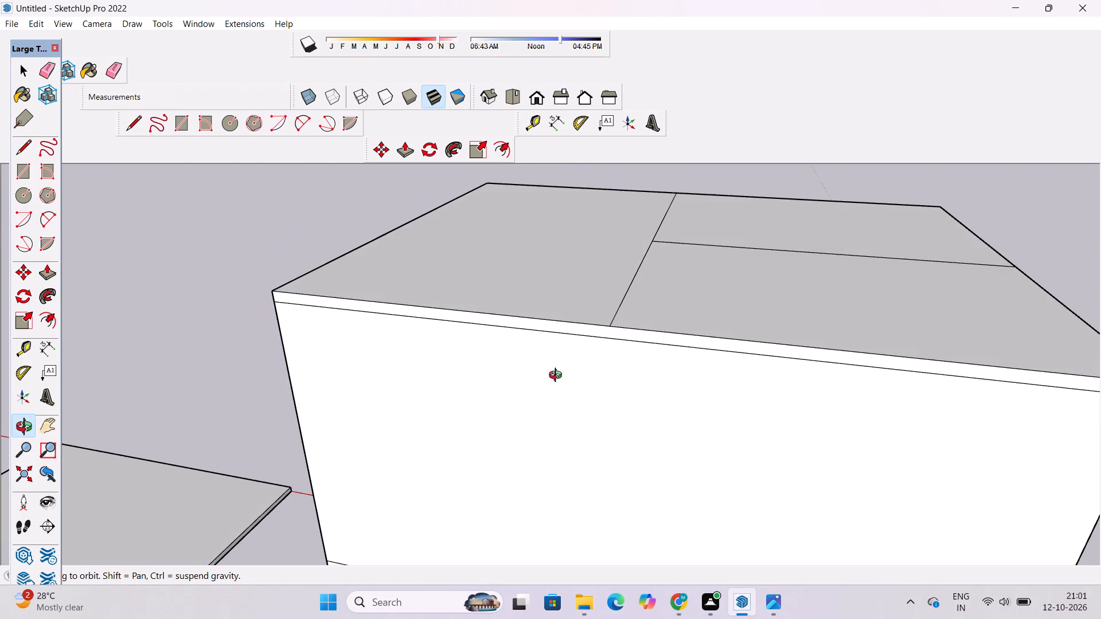
pyautogui.keyDown('shift'); pyautogui.moveTo(654, 378); pyautogui.dragTo(595, 347); pyautogui.keyUp('shift')
pyautogui.press('l')
pyautogui.scroll(4, 555, 297)
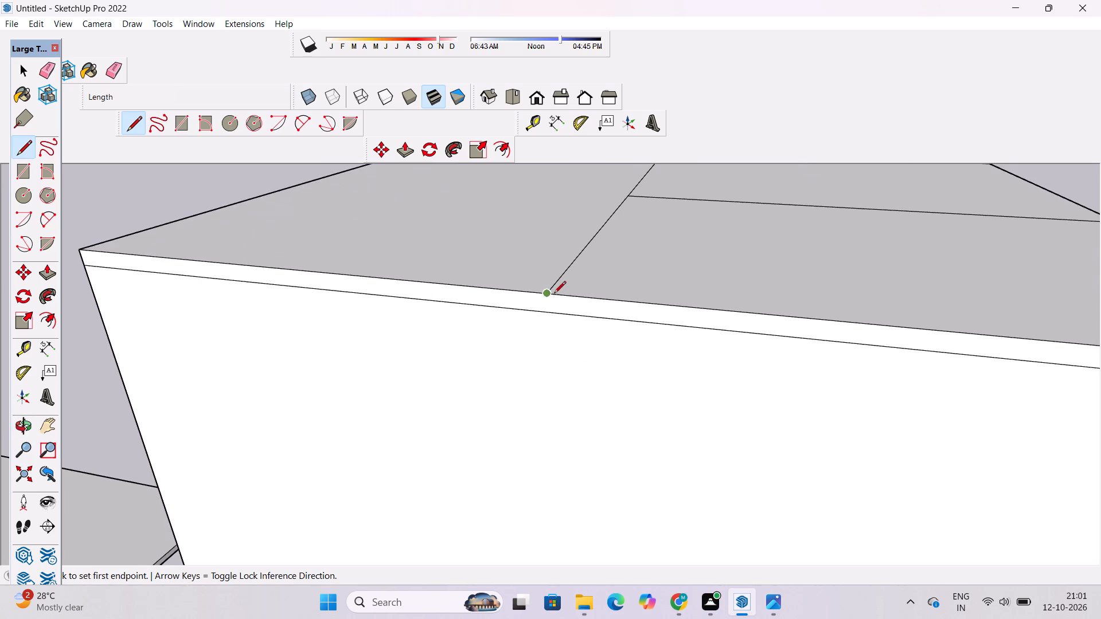
pyautogui.scroll(2, 554, 294)
pyautogui.click(543, 297)
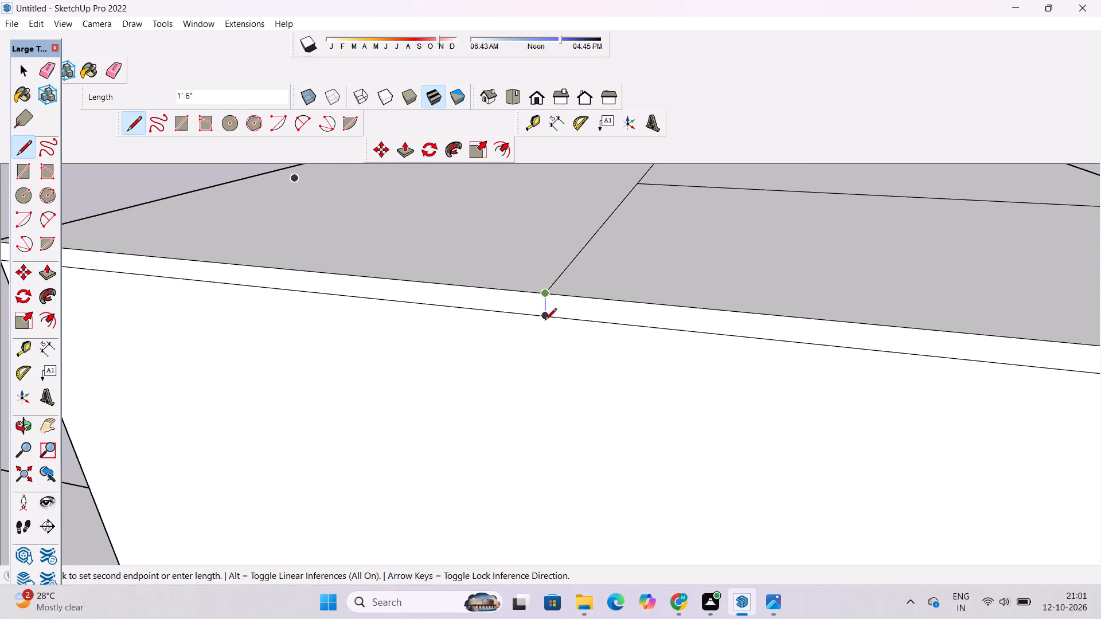
pyautogui.click(544, 319)
pyautogui.press('space')
pyautogui.press('space')
pyautogui.press('space')
pyautogui.press('space')
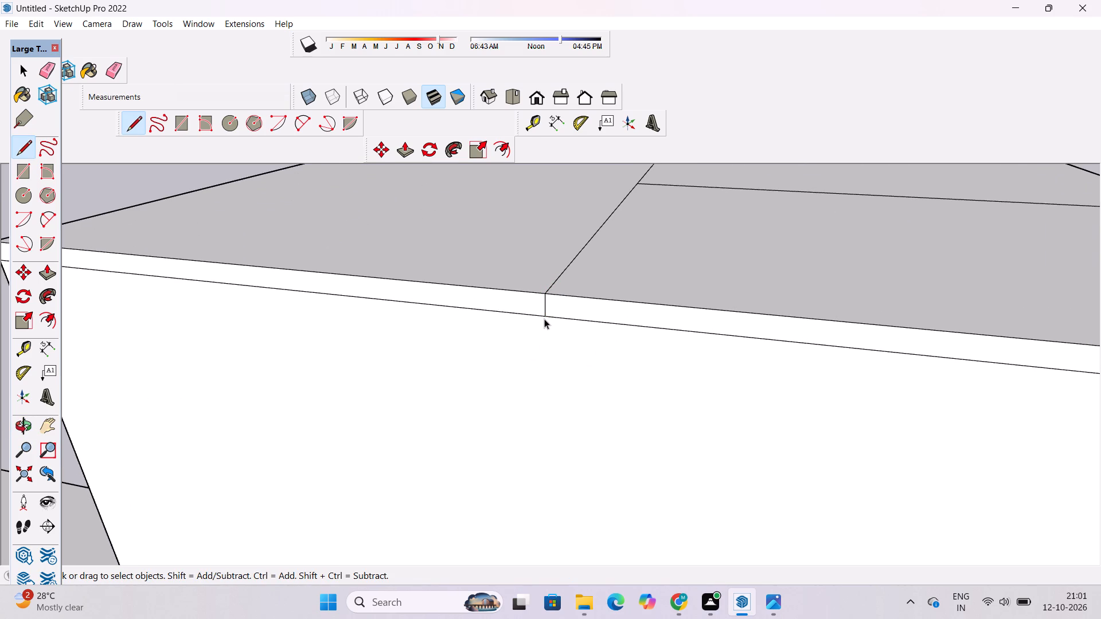
# Push/Pull the full-depth roof section above the solid wall beside the terrace openings upward by 40'.
pyautogui.press('o')
pyautogui.scroll(-5, 544, 319)
pyautogui.moveTo(854, 401); pyautogui.dragTo(527, 402)
pyautogui.scroll(-6, 485, 390)
pyautogui.moveTo(833, 468); pyautogui.dragTo(774, 454)
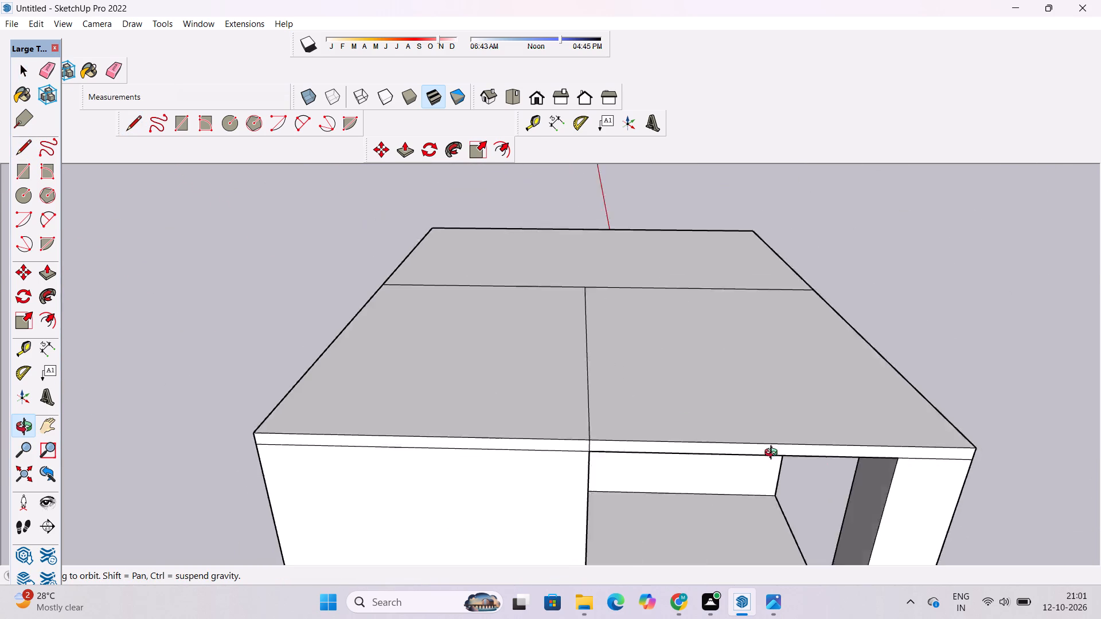
pyautogui.moveTo(774, 454); pyautogui.dragTo(612, 424)
pyautogui.scroll(-4, 596, 418)
pyautogui.moveTo(903, 443); pyautogui.dragTo(732, 413)
pyautogui.scroll(2, 678, 348)
pyautogui.moveTo(673, 344); pyautogui.dragTo(676, 358)
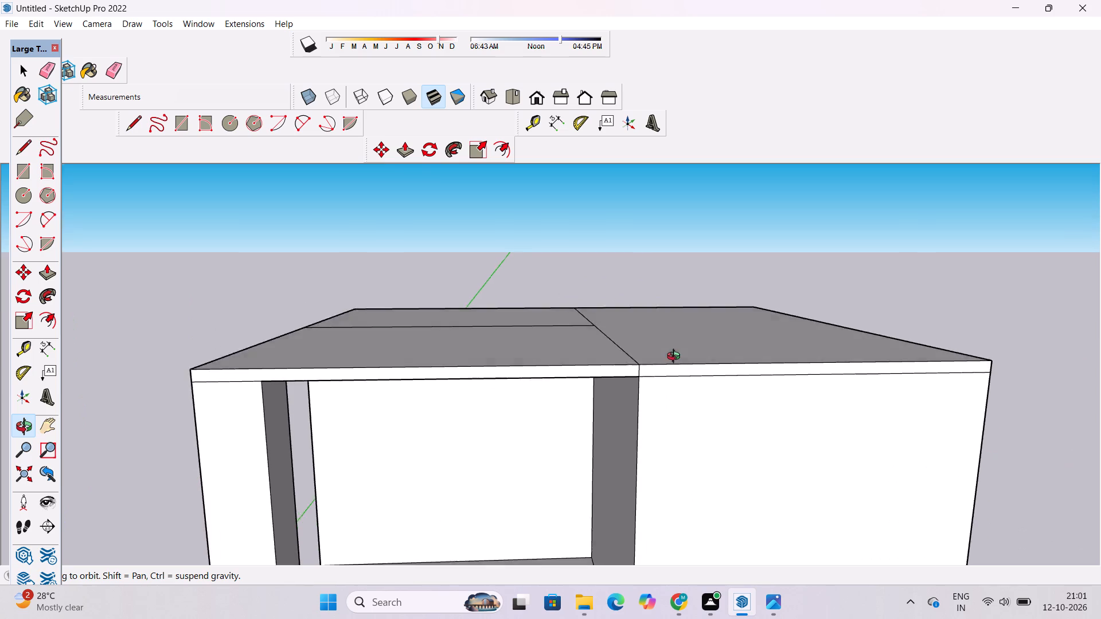
pyautogui.moveTo(676, 358); pyautogui.dragTo(706, 442)
pyautogui.scroll(-5, 706, 443)
pyautogui.keyDown('shift'); pyautogui.moveTo(736, 449); pyautogui.dragTo(700, 413); pyautogui.keyUp('shift')
pyautogui.scroll(1, 679, 422)
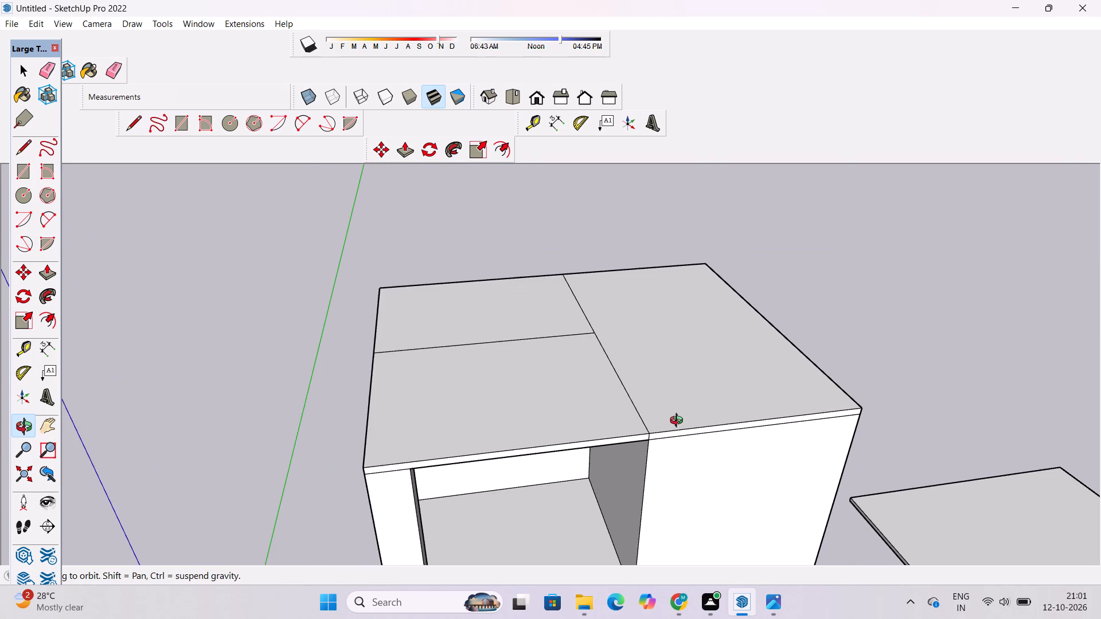
pyautogui.scroll(1, 679, 422)
pyautogui.moveTo(647, 430); pyautogui.dragTo(663, 414)
pyautogui.keyDown('shift'); pyautogui.moveTo(666, 409); pyautogui.dragTo(655, 413); pyautogui.keyUp('shift')
pyautogui.press('p')
pyautogui.scroll(-1, 654, 407)
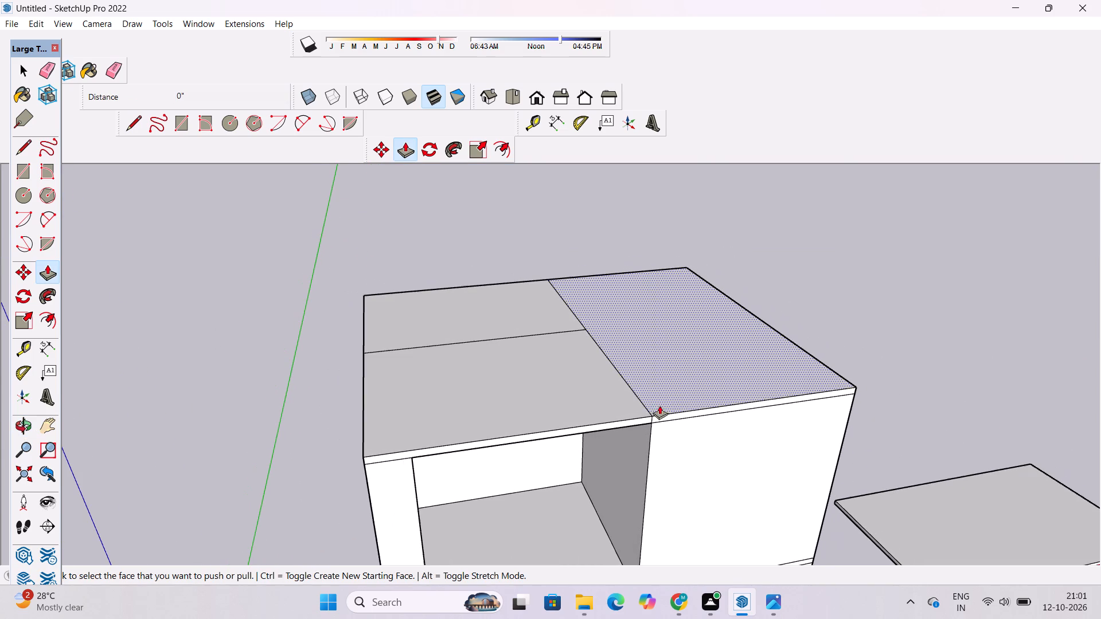
pyautogui.click(670, 398)
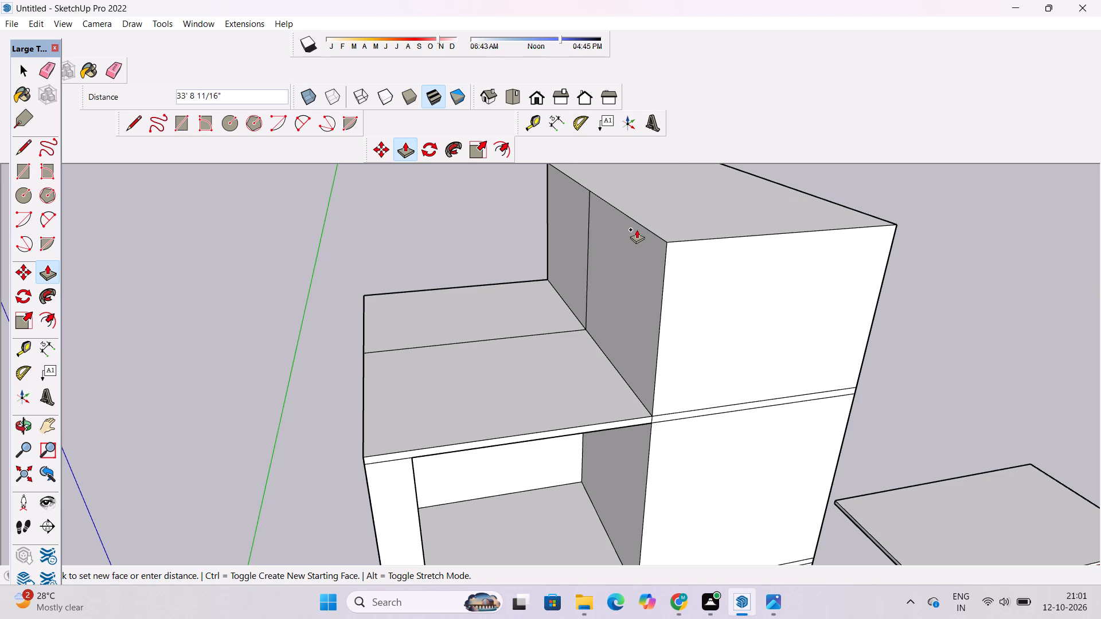
pyautogui.scroll(-8, 635, 241)
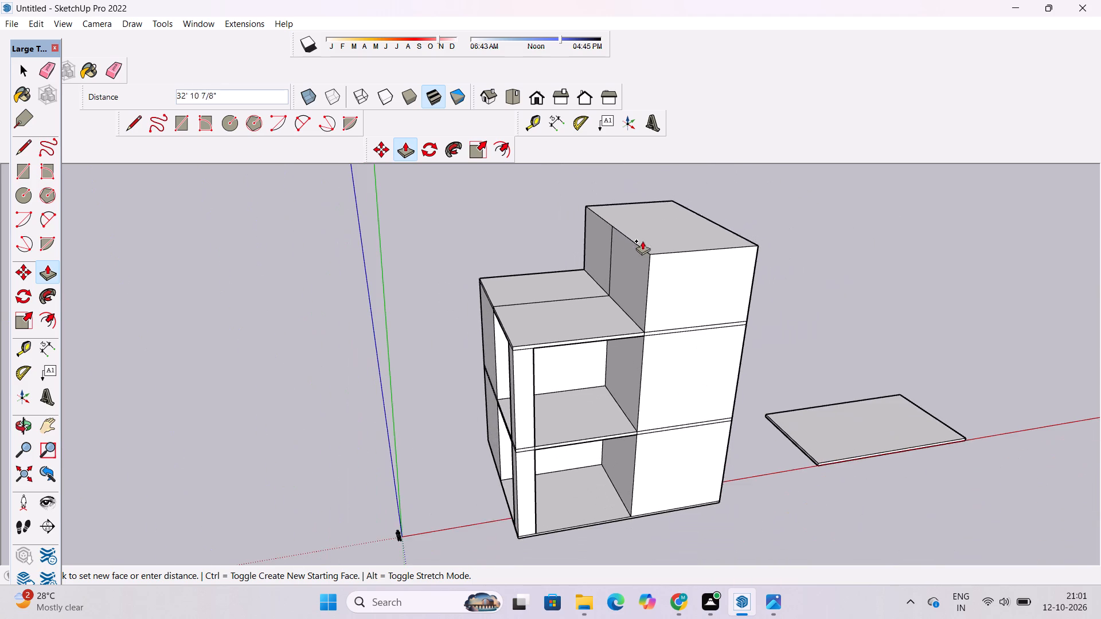
pyautogui.scroll(-3, 626, 277)
pyautogui.scroll(6, 635, 246)
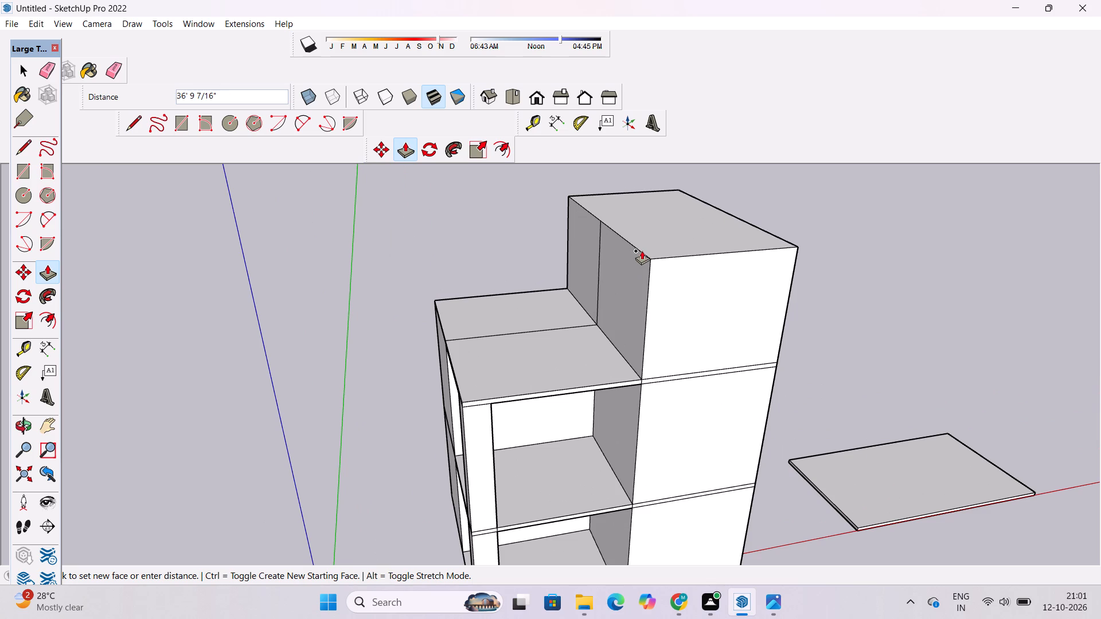
pyautogui.write("40'")
pyautogui.press('Return')
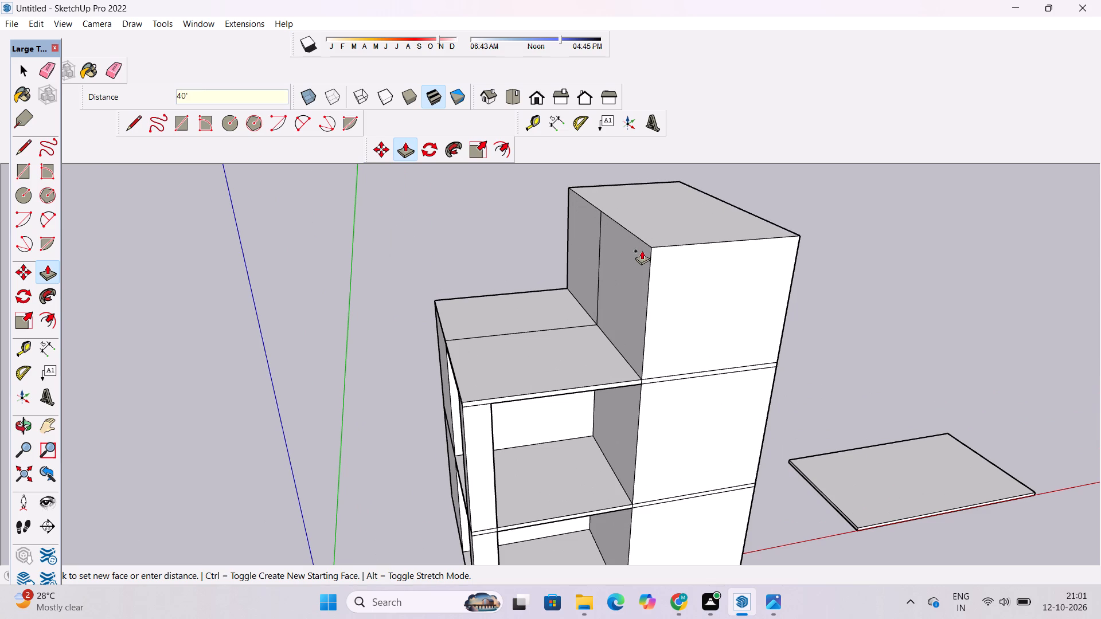
# Erase the vertical line dividing the raised block's side face that looks over the lower roof.
pyautogui.press('o')
pyautogui.scroll(-3, 652, 318)
pyautogui.moveTo(740, 336); pyautogui.dragTo(701, 414)
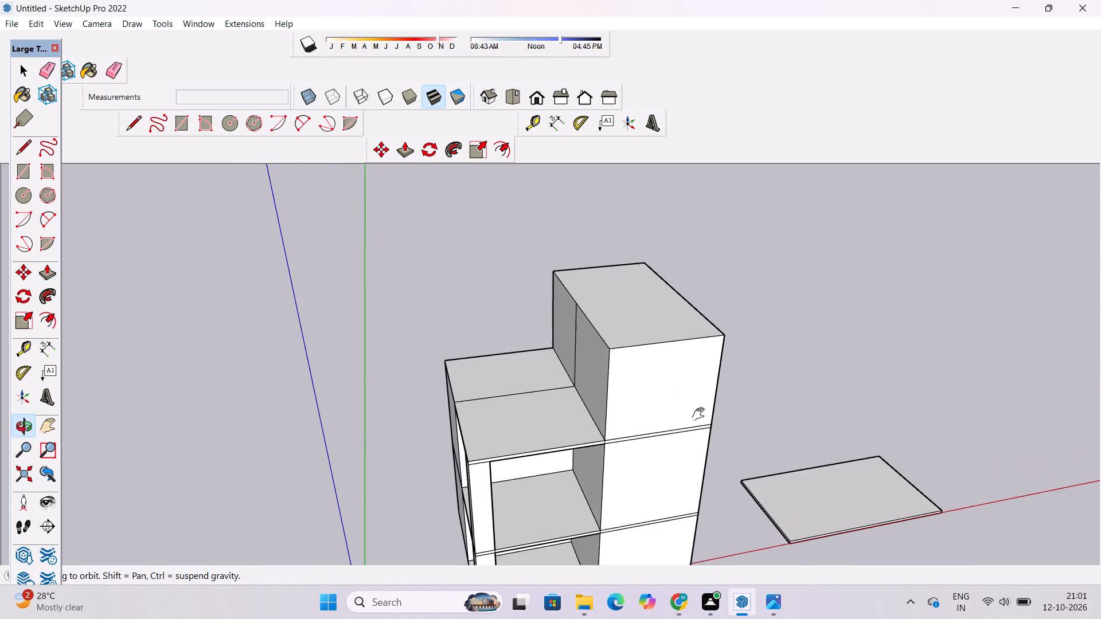
pyautogui.scroll(5, 537, 370)
pyautogui.moveTo(546, 382); pyautogui.dragTo(620, 400)
pyautogui.press('e')
pyautogui.scroll(3, 623, 388)
pyautogui.moveTo(639, 346); pyautogui.dragTo(616, 300)
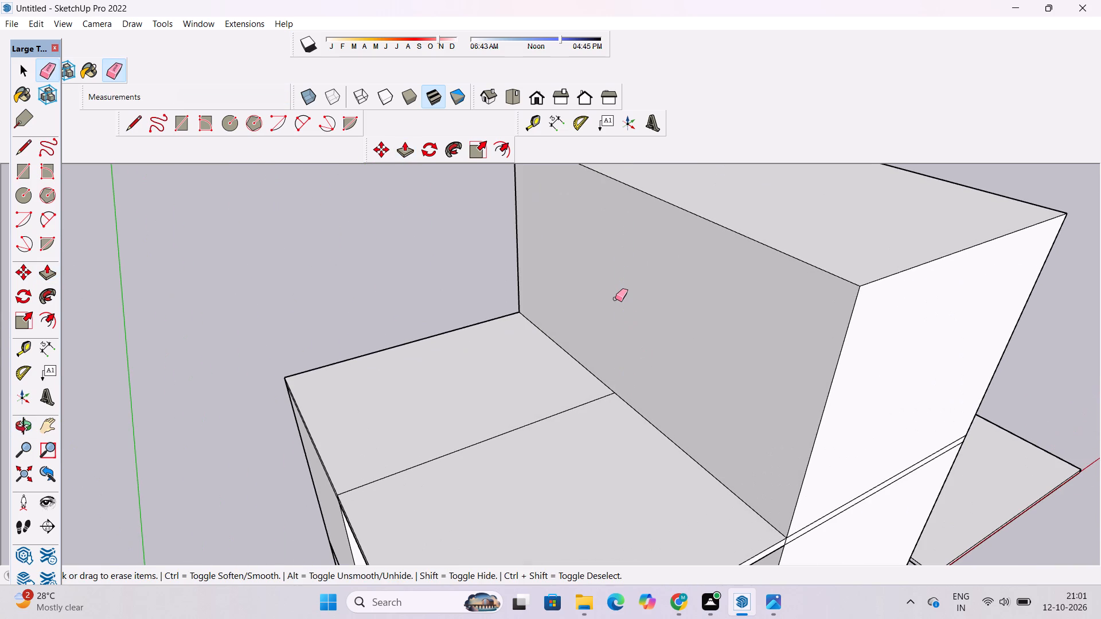
# Erase the line dividing the lower roof's top face beside the raised block, making it one face.
pyautogui.press('o')
pyautogui.scroll(-6, 631, 383)
pyautogui.moveTo(842, 452); pyautogui.dragTo(743, 438)
pyautogui.moveTo(698, 452); pyautogui.dragTo(686, 418)
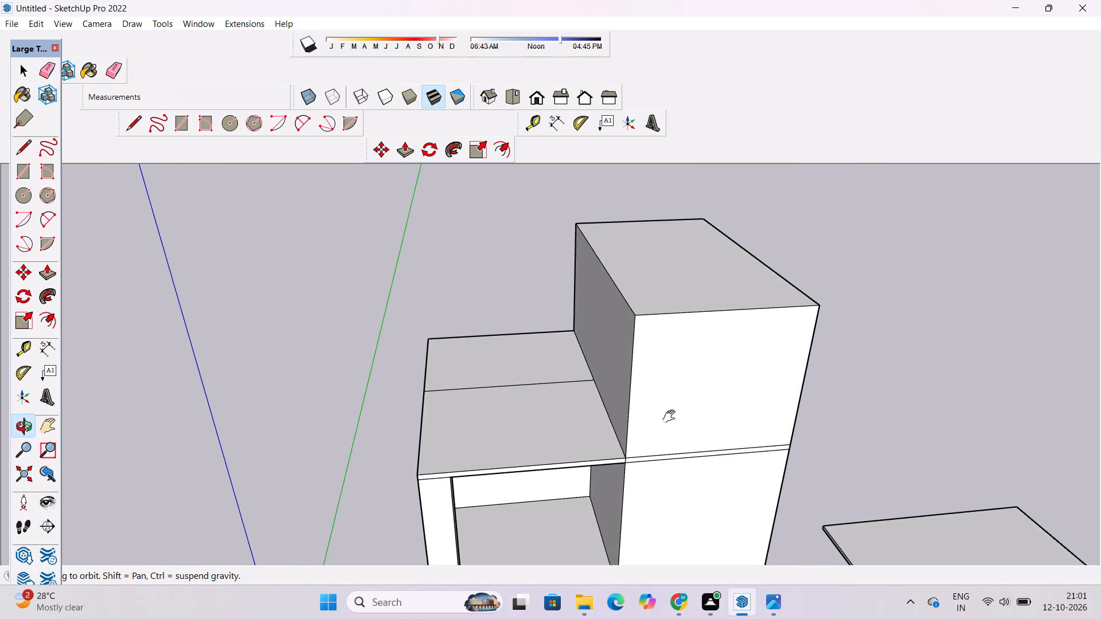
pyautogui.moveTo(459, 491); pyautogui.dragTo(532, 514)
pyautogui.moveTo(540, 503); pyautogui.dragTo(542, 472)
pyautogui.scroll(6, 711, 474)
pyautogui.moveTo(751, 456); pyautogui.dragTo(673, 459)
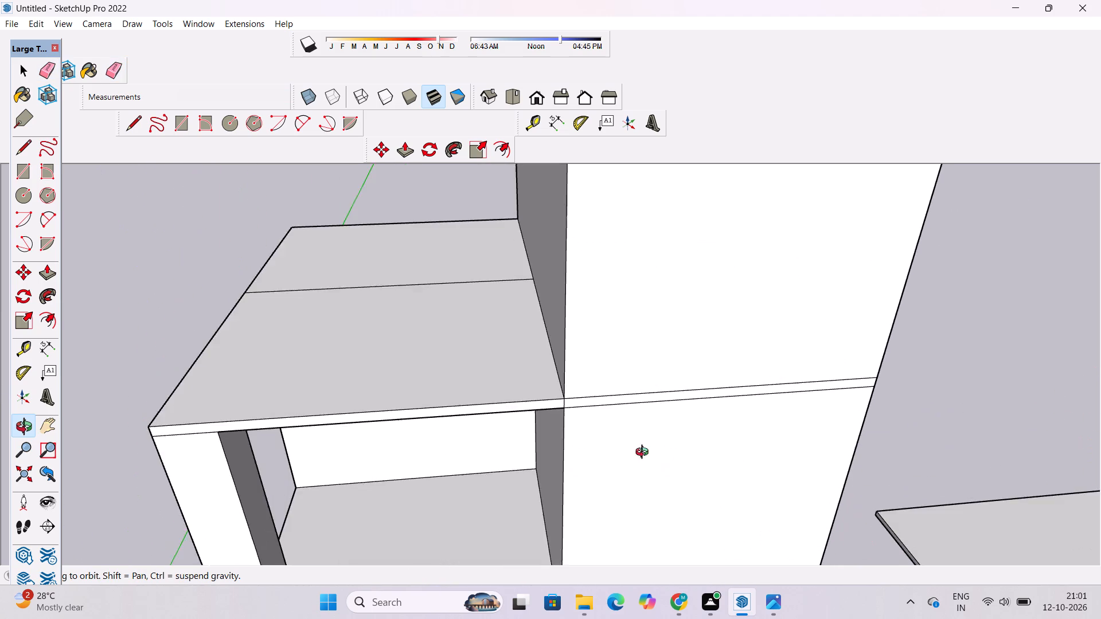
pyautogui.scroll(-4, 603, 440)
pyautogui.moveTo(507, 362); pyautogui.dragTo(585, 398)
pyautogui.keyDown('shift'); pyautogui.moveTo(614, 416); pyautogui.dragTo(658, 436); pyautogui.keyUp('shift')
pyautogui.scroll(-7, 642, 411)
pyautogui.moveTo(618, 469); pyautogui.dragTo(583, 406)
pyautogui.keyDown('shift'); pyautogui.moveTo(588, 409); pyautogui.dragTo(593, 323); pyautogui.keyUp('shift')
pyautogui.moveTo(636, 349); pyautogui.dragTo(575, 441)
pyautogui.moveTo(548, 362); pyautogui.dragTo(728, 353)
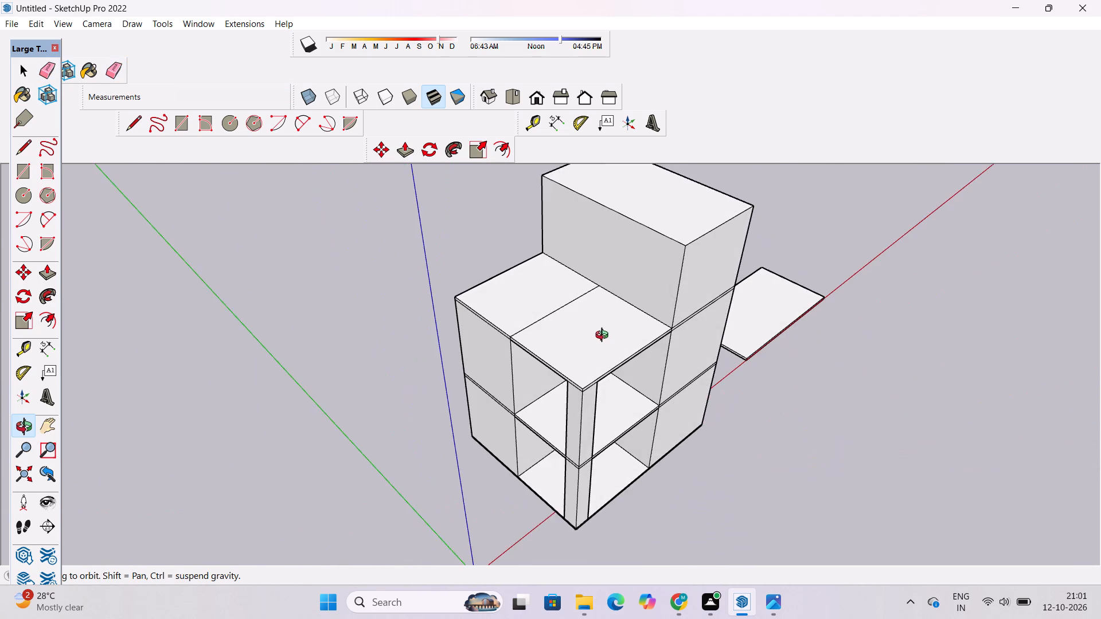
pyautogui.keyDown('shift'); pyautogui.scroll(3, 602, 335); pyautogui.keyUp('shift')
pyautogui.keyDown('shift'); pyautogui.moveTo(596, 338); pyautogui.dragTo(579, 391); pyautogui.keyUp('shift')
pyautogui.moveTo(481, 407); pyautogui.dragTo(561, 405)
pyautogui.press('e')
pyautogui.scroll(3, 555, 389)
pyautogui.moveTo(557, 374); pyautogui.dragTo(529, 342)
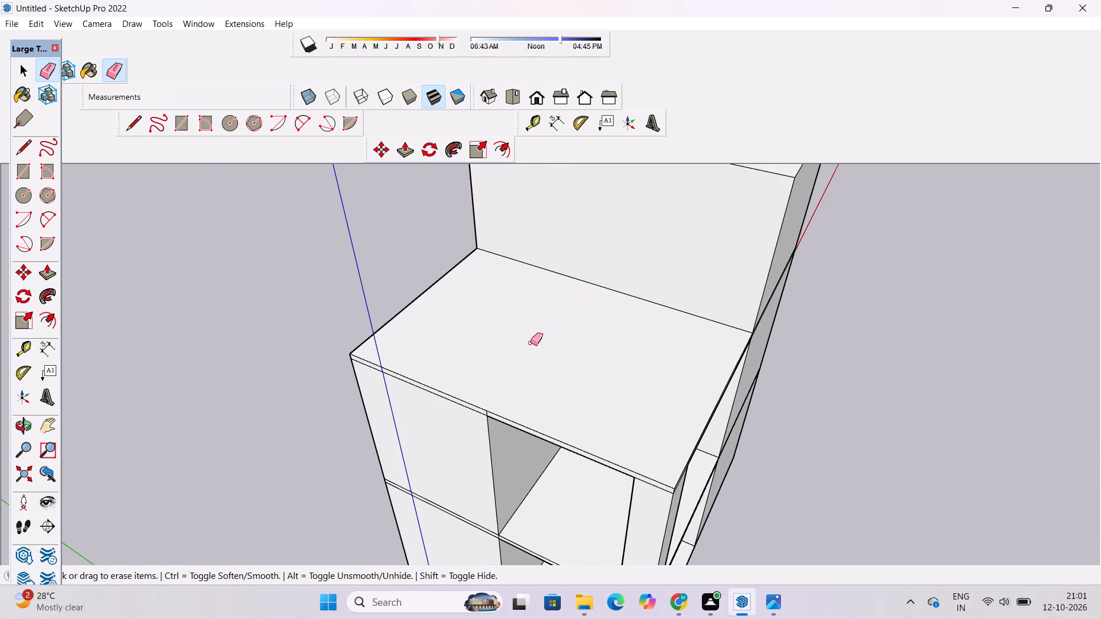
# Examine the raised block, the lower roof and the terrace openings from several angles.
pyautogui.press('o')
pyautogui.scroll(-8, 538, 350)
pyautogui.moveTo(827, 421); pyautogui.dragTo(692, 385)
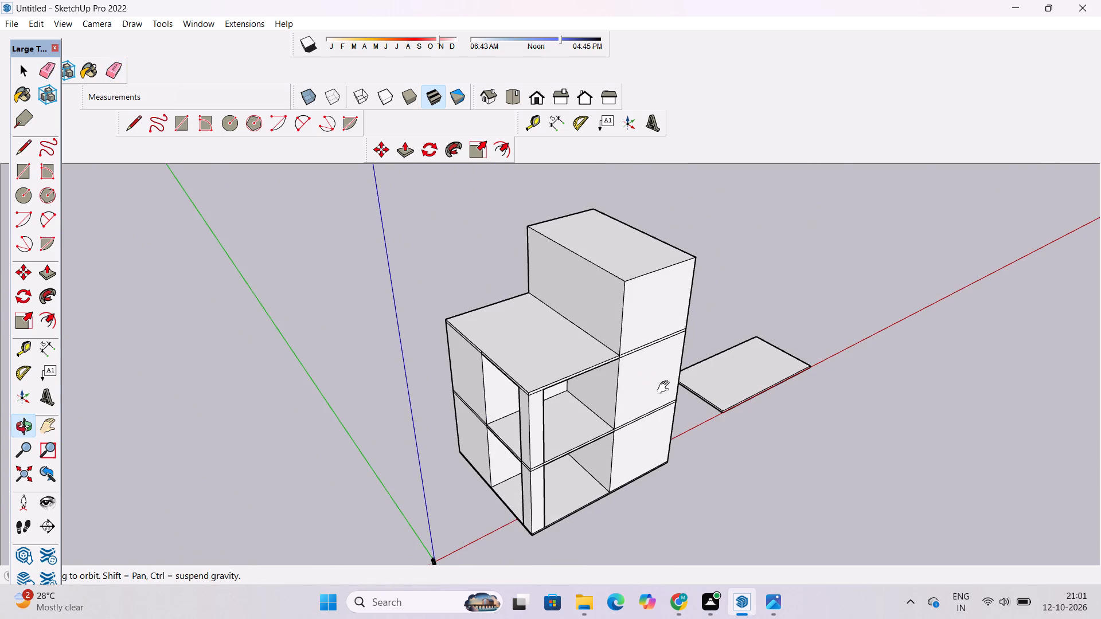
pyautogui.keyDown('shift'); pyautogui.moveTo(666, 389); pyautogui.dragTo(665, 397); pyautogui.keyUp('shift')
pyautogui.moveTo(698, 426); pyautogui.dragTo(602, 416)
pyautogui.scroll(4, 612, 399)
pyautogui.moveTo(724, 410); pyautogui.dragTo(658, 400)
pyautogui.scroll(2, 461, 332)
pyautogui.moveTo(439, 358); pyautogui.dragTo(617, 383)
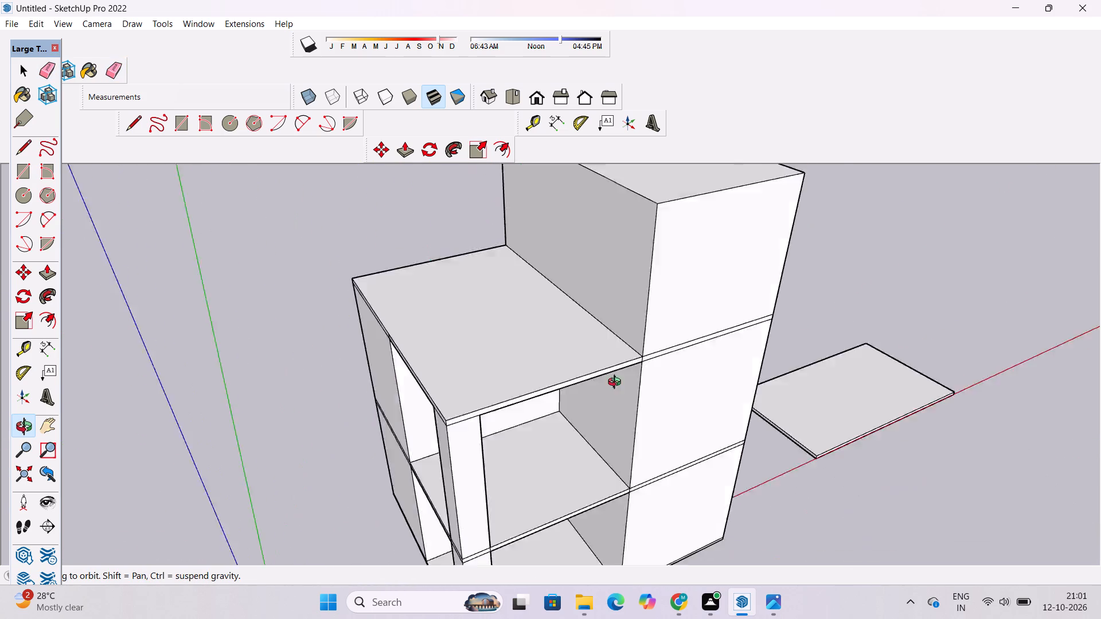
pyautogui.moveTo(617, 383); pyautogui.dragTo(798, 383)
pyautogui.scroll(2, 378, 371)
pyautogui.moveTo(384, 393); pyautogui.dragTo(587, 409)
pyautogui.scroll(4, 646, 391)
pyautogui.moveTo(854, 395); pyautogui.dragTo(588, 366)
pyautogui.moveTo(680, 393); pyautogui.dragTo(537, 412)
pyautogui.scroll(-5, 529, 404)
pyautogui.moveTo(719, 418); pyautogui.dragTo(635, 400)
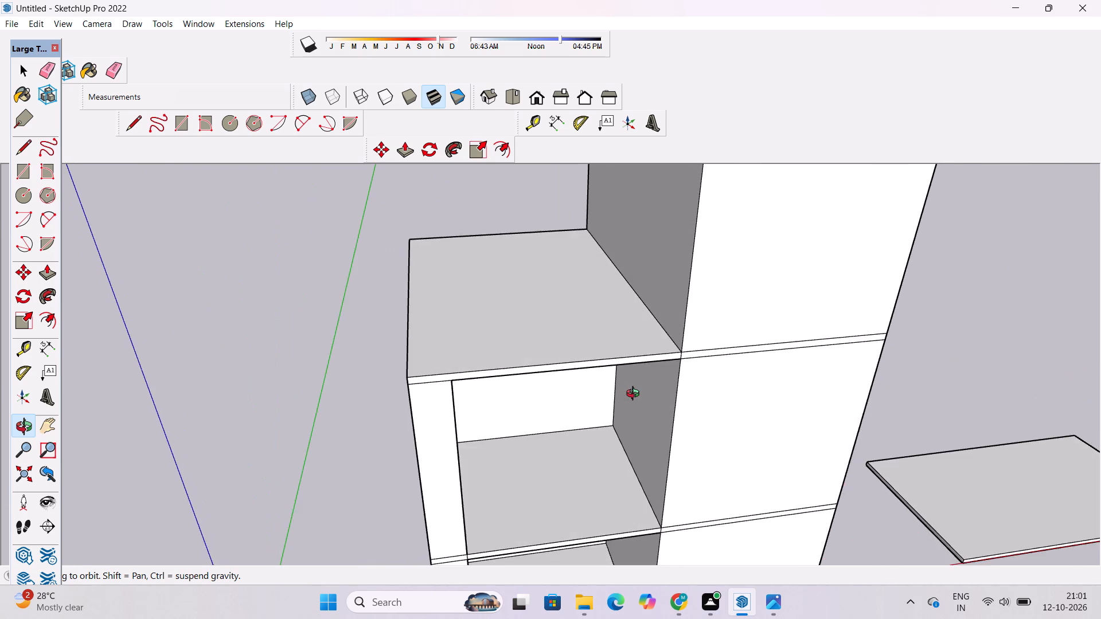
pyautogui.scroll(2, 635, 395)
pyautogui.scroll(-4, 725, 380)
pyautogui.keyDown('shift'); pyautogui.moveTo(782, 379); pyautogui.dragTo(734, 382); pyautogui.keyUp('shift')
pyautogui.scroll(-7, 640, 374)
pyautogui.moveTo(622, 343); pyautogui.dragTo(644, 369)
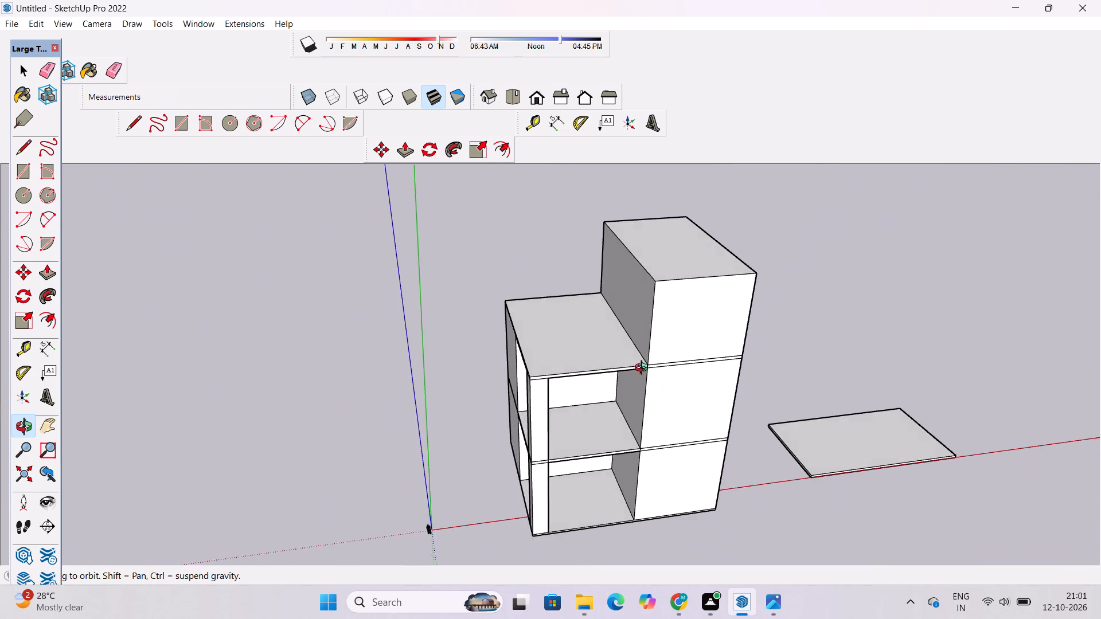
pyautogui.moveTo(644, 369); pyautogui.dragTo(727, 424)
pyautogui.scroll(3, 596, 340)
pyautogui.keyDown('shift'); pyautogui.moveTo(571, 375); pyautogui.dragTo(577, 441); pyautogui.keyUp('shift')
pyautogui.moveTo(434, 471); pyautogui.dragTo(537, 409)
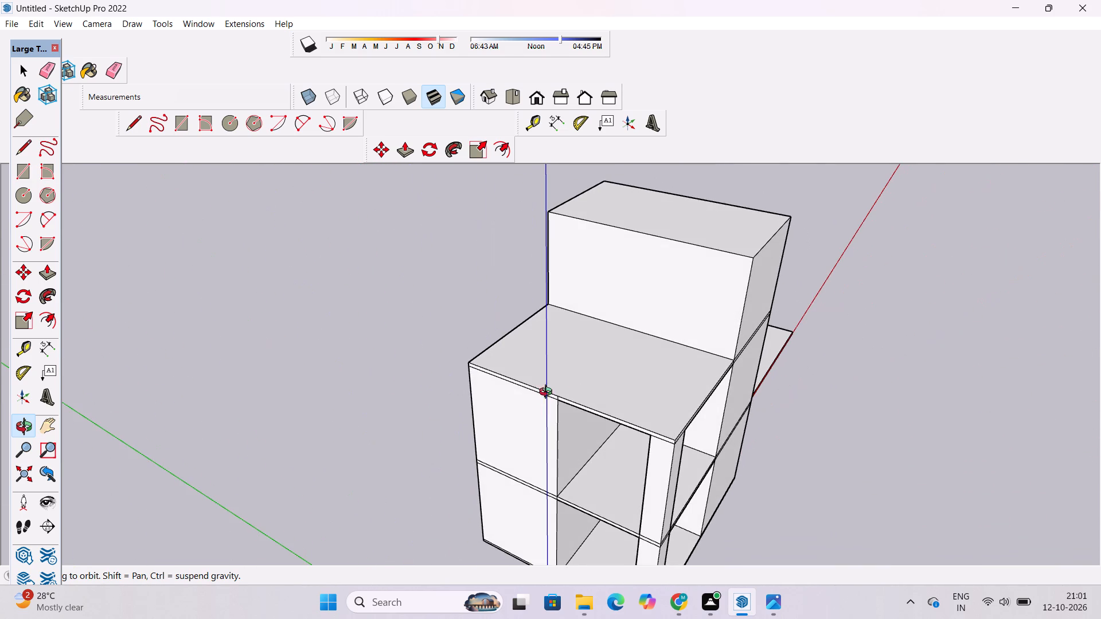
pyautogui.scroll(-3, 670, 390)
pyautogui.keyDown('shift'); pyautogui.moveTo(727, 408); pyautogui.dragTo(649, 303); pyautogui.keyUp('shift')
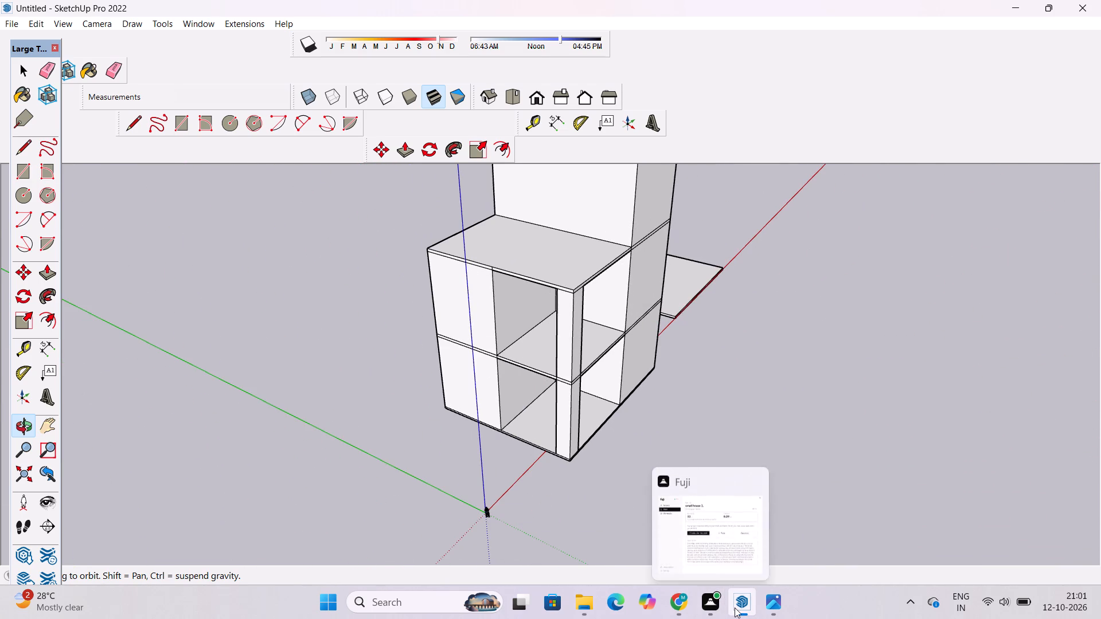
# Compare the model's massing with the green elevation reference image in Photos, returning to SketchUp.
pyautogui.click(735, 608)
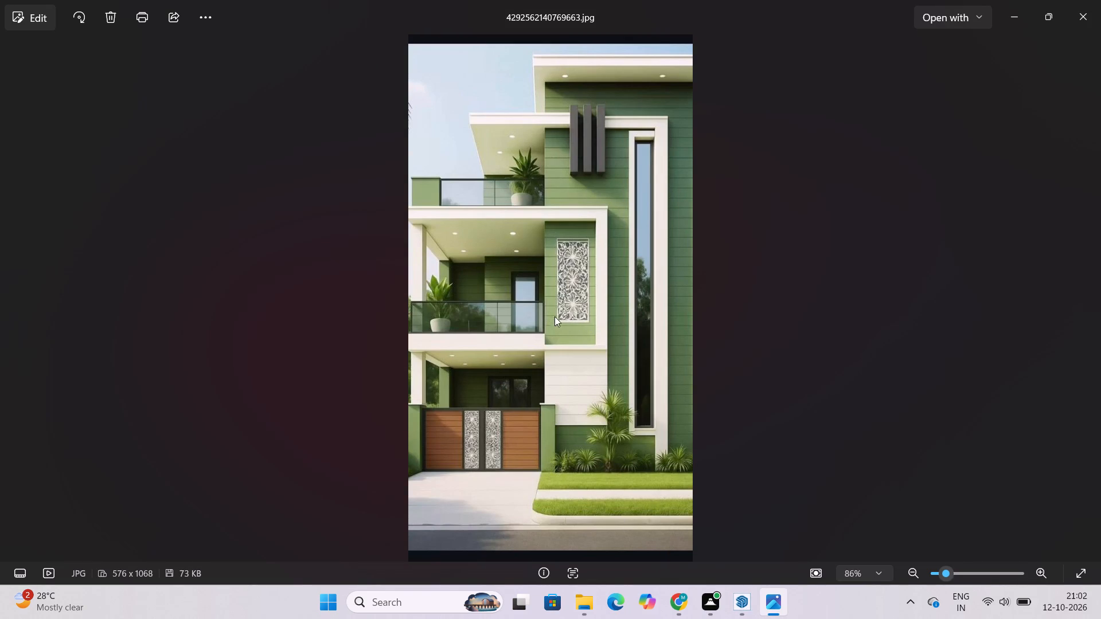
pyautogui.click(741, 605)
# Place a guide line 20' below the top edge of the raised block's side face overlooking the lower roof.
pyautogui.scroll(-4, 581, 344)
pyautogui.scroll(4, 583, 382)
pyautogui.keyDown('shift'); pyautogui.moveTo(594, 378); pyautogui.dragTo(567, 464); pyautogui.keyUp('shift')
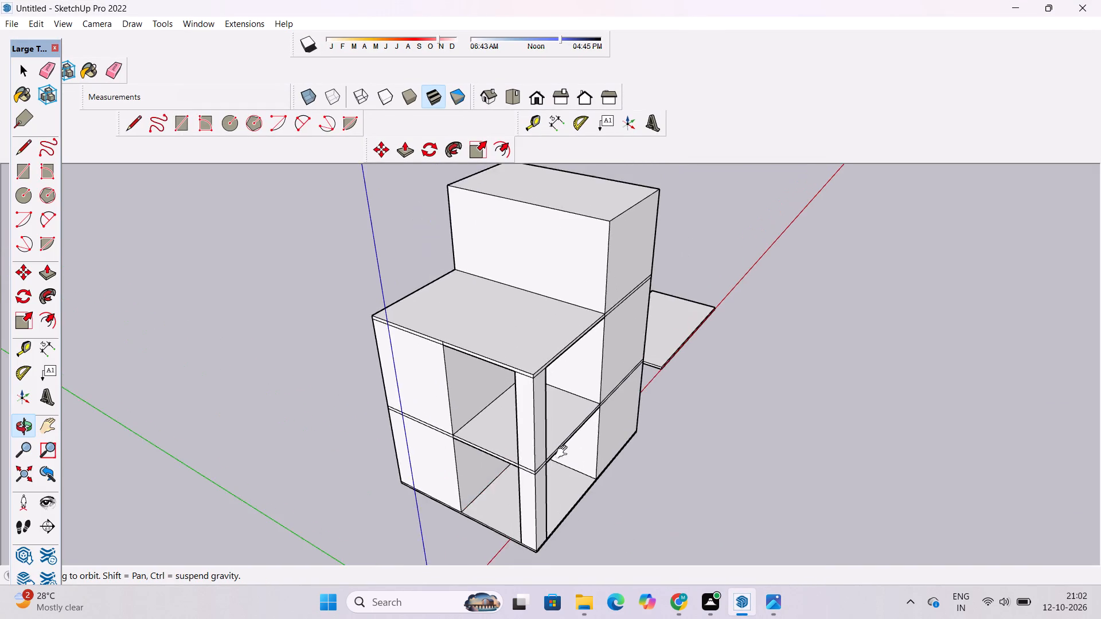
pyautogui.scroll(-5, 560, 406)
pyautogui.moveTo(580, 387); pyautogui.dragTo(491, 343)
pyautogui.scroll(5, 542, 308)
pyautogui.moveTo(588, 354); pyautogui.dragTo(528, 359)
pyautogui.scroll(2, 526, 359)
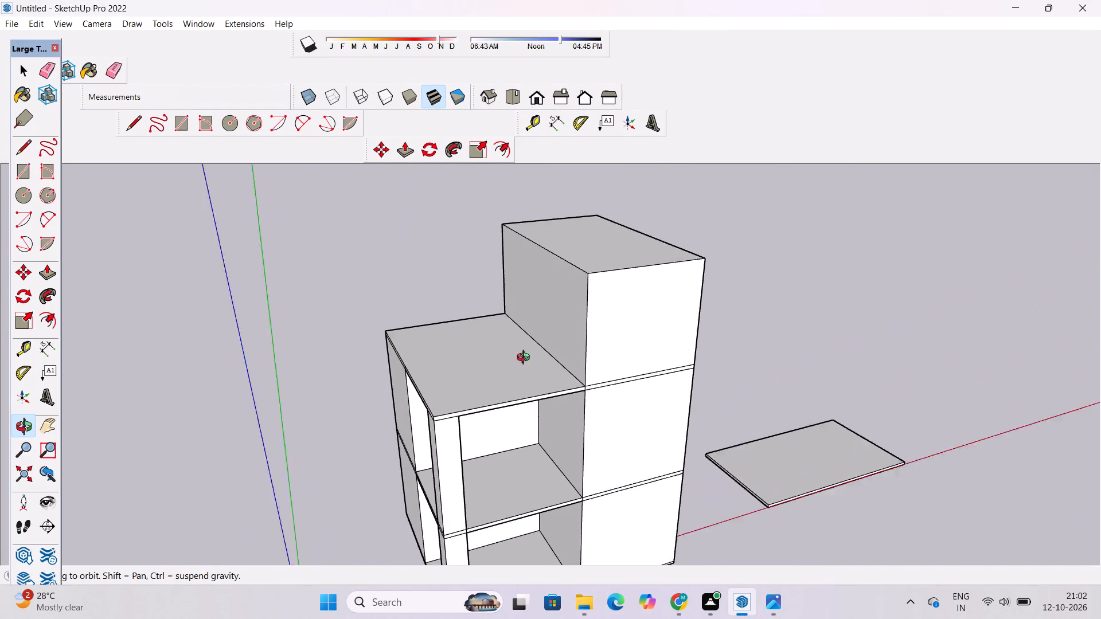
pyautogui.scroll(2, 526, 359)
pyautogui.keyDown('shift'); pyautogui.moveTo(536, 361); pyautogui.dragTo(527, 371); pyautogui.keyUp('shift')
pyautogui.press('t')
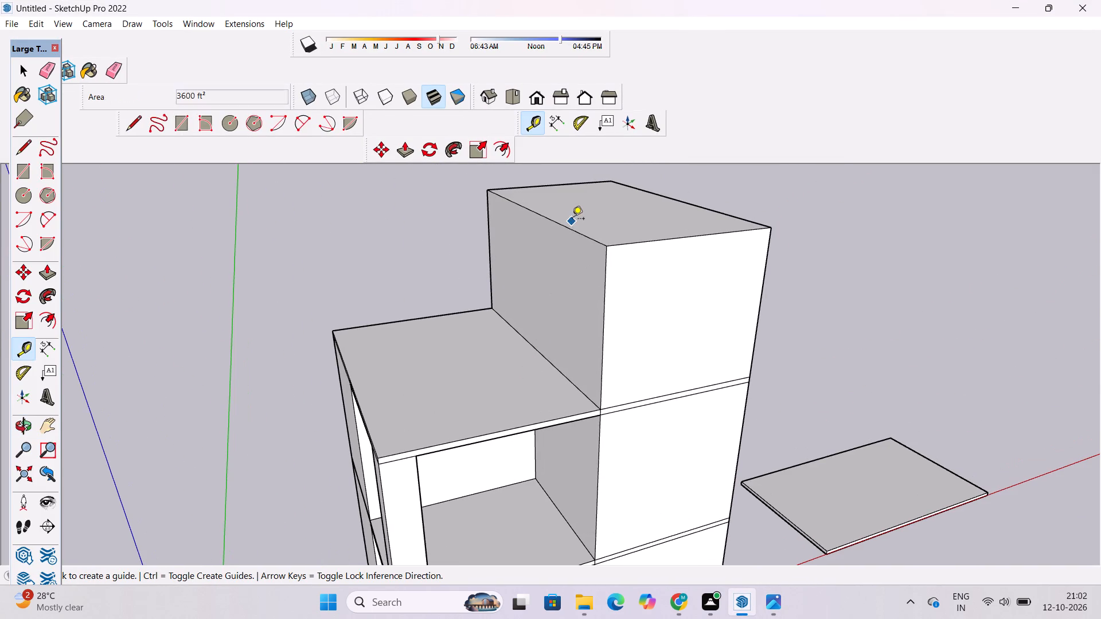
pyautogui.click(536, 216)
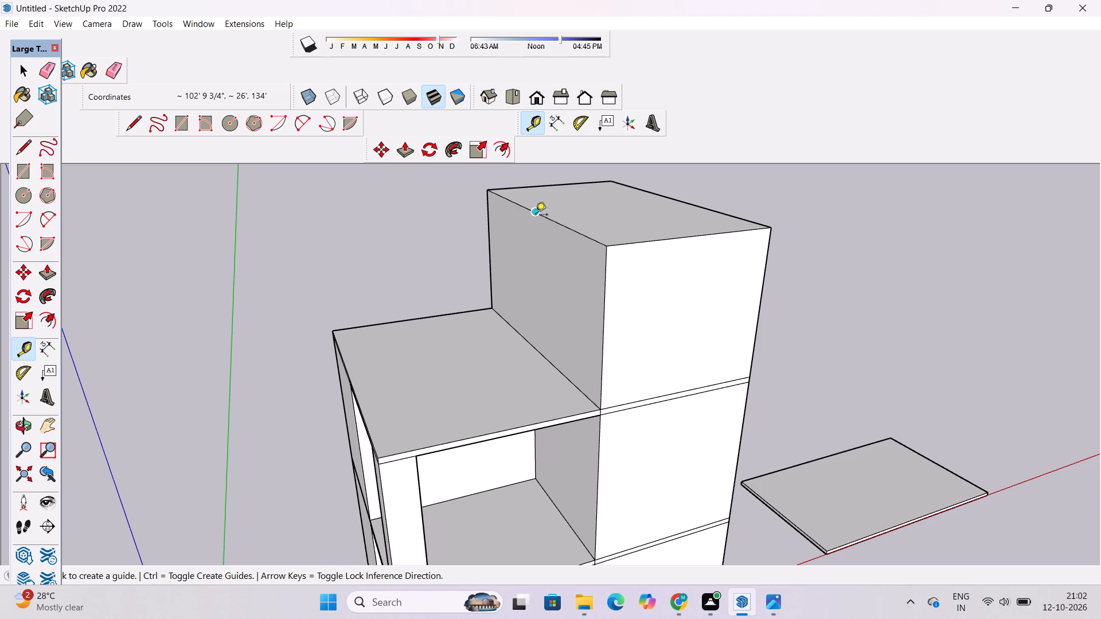
pyautogui.click(607, 334)
# Check the upper terrace and its canopy in the reference image in Photos, returning to SketchUp.
pyautogui.press('o')
pyautogui.scroll(-7, 607, 333)
pyautogui.moveTo(706, 390); pyautogui.dragTo(667, 366)
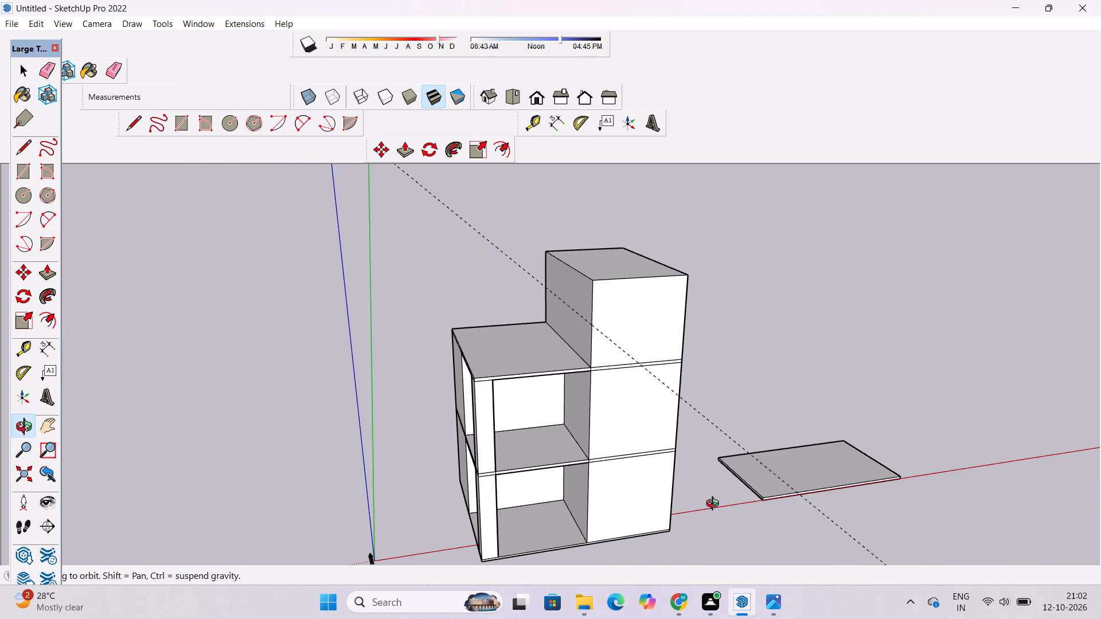
pyautogui.click(737, 602)
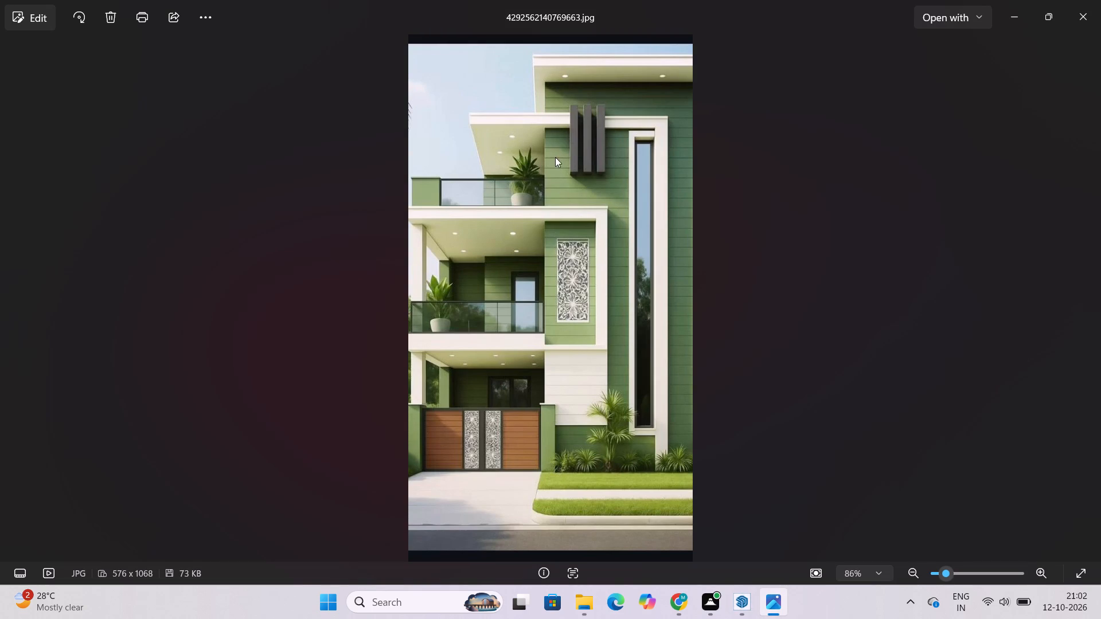
pyautogui.scroll(15, 546, 139)
pyautogui.scroll(-20, 464, 192)
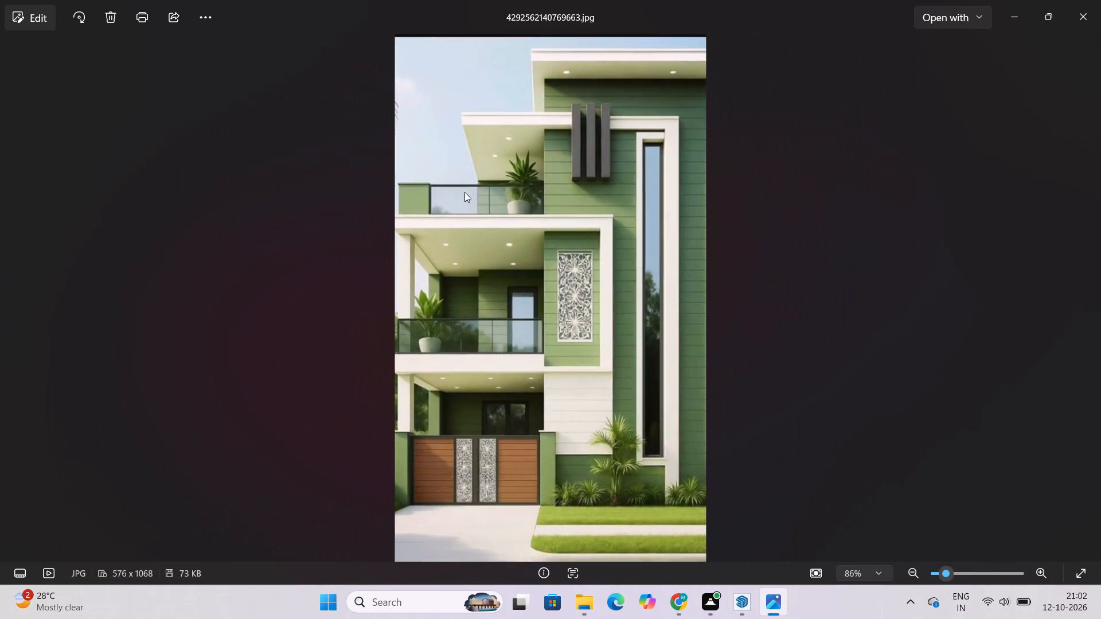
pyautogui.scroll(-4, 464, 192)
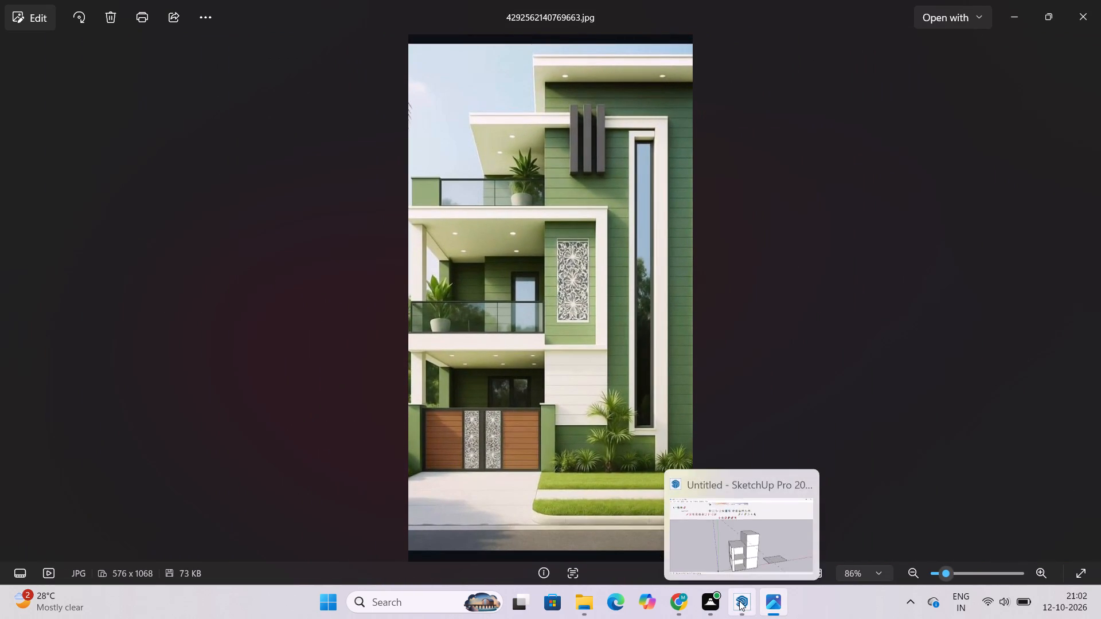
pyautogui.click(739, 601)
# Draw an 80' line along the guide across the raised block's side face, from one vertical edge to the other.
pyautogui.scroll(2, 571, 338)
pyautogui.moveTo(557, 346); pyautogui.dragTo(587, 358)
pyautogui.keyDown('shift'); pyautogui.moveTo(596, 349); pyautogui.dragTo(594, 355); pyautogui.keyUp('shift')
pyautogui.moveTo(594, 355); pyautogui.dragTo(625, 358)
pyautogui.press('l')
pyautogui.scroll(5, 628, 355)
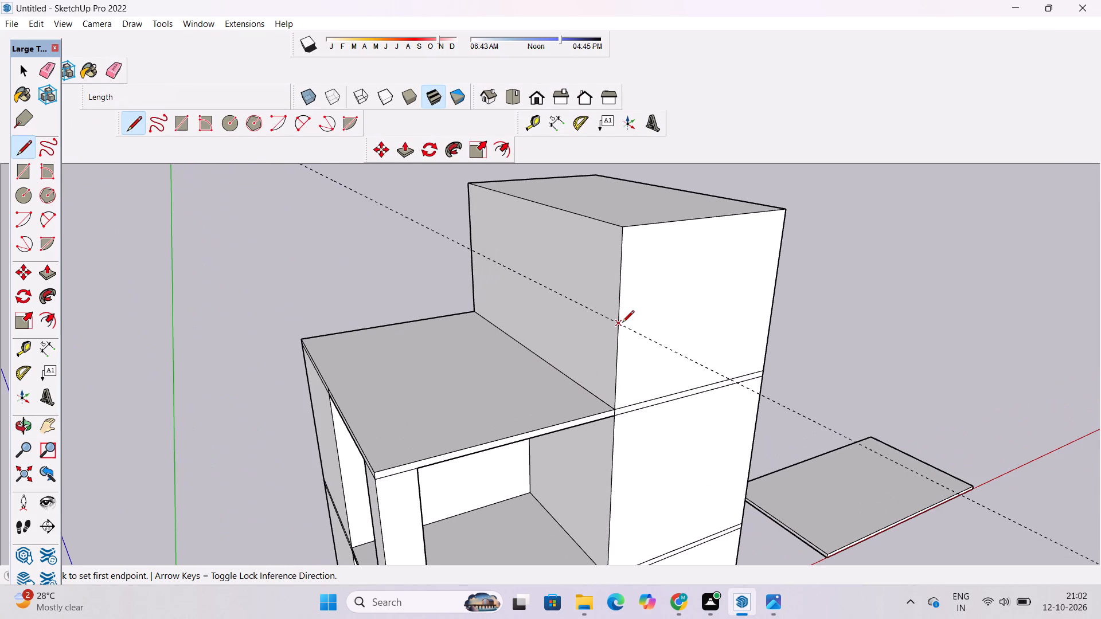
pyautogui.click(620, 323)
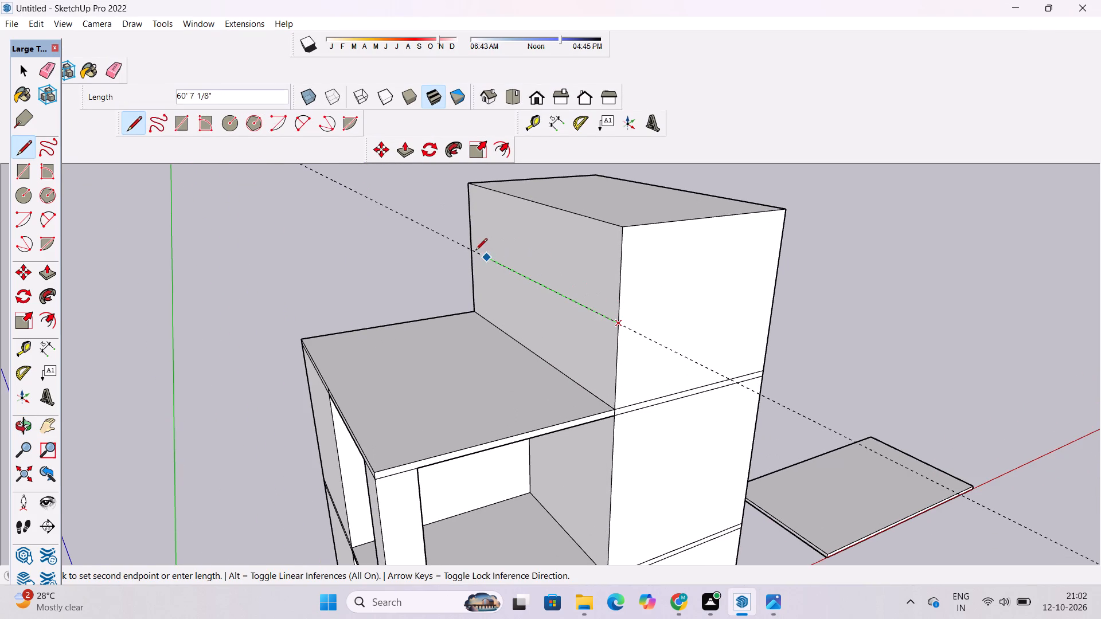
pyautogui.click(471, 248)
# Erase the guide line crossing the raised block.
pyautogui.press('e')
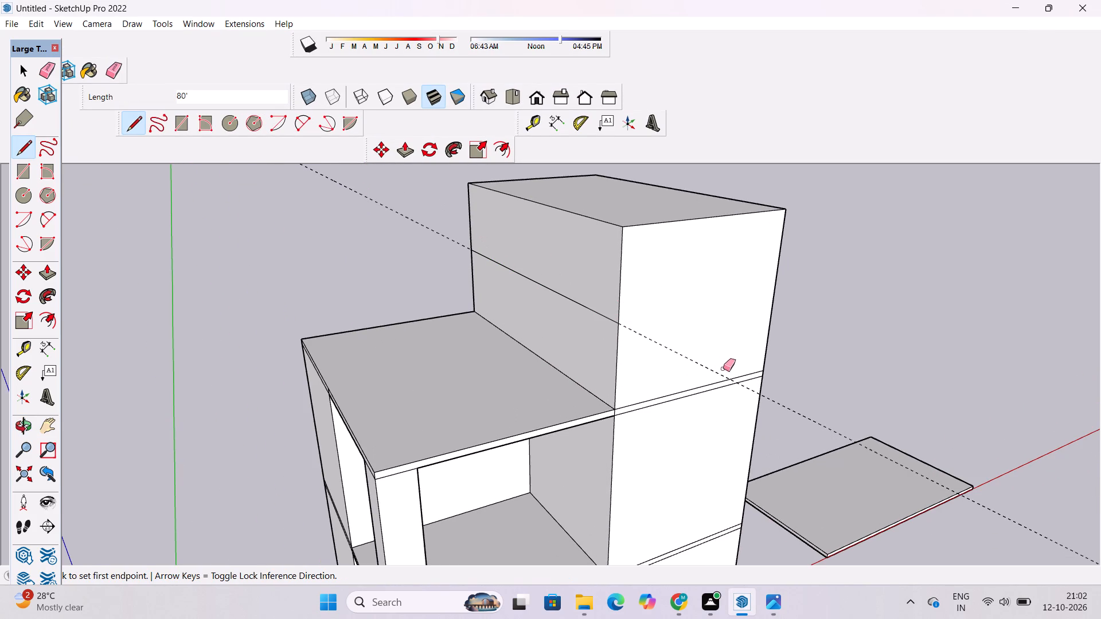
pyautogui.moveTo(711, 324); pyautogui.dragTo(689, 365)
# Compare the raised block with the upper storey and its roof in the reference image in Photos, returning to SketchUp.
pyautogui.press('o')
pyautogui.scroll(-5, 685, 363)
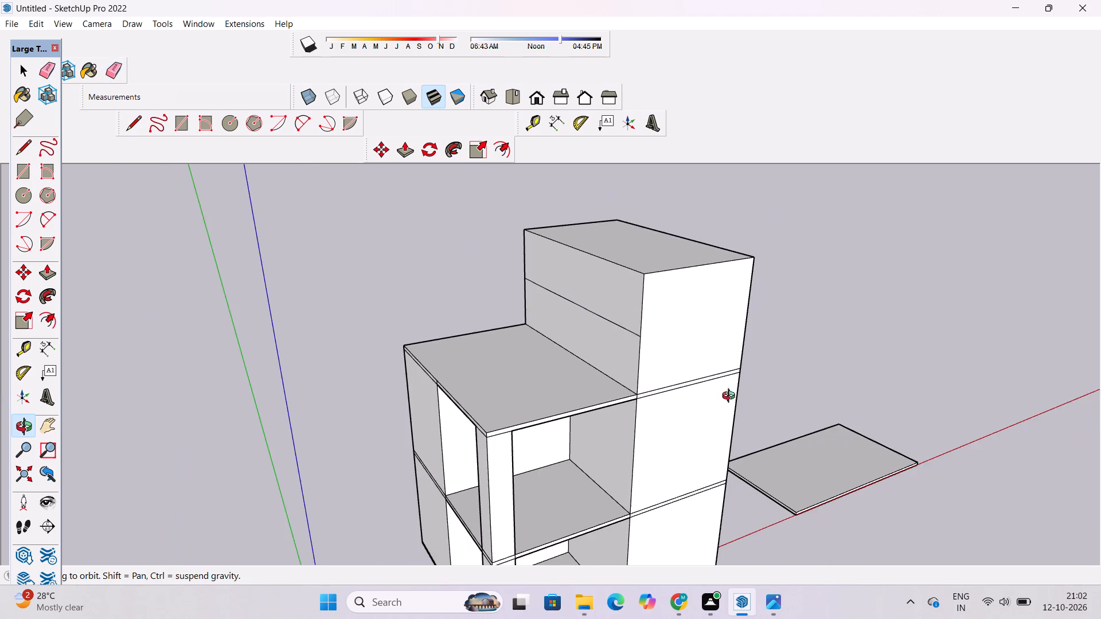
pyautogui.moveTo(725, 397); pyautogui.dragTo(672, 398)
pyautogui.scroll(3, 635, 394)
pyautogui.keyDown('shift'); pyautogui.moveTo(635, 394); pyautogui.dragTo(650, 344); pyautogui.keyUp('shift')
pyautogui.click(743, 613)
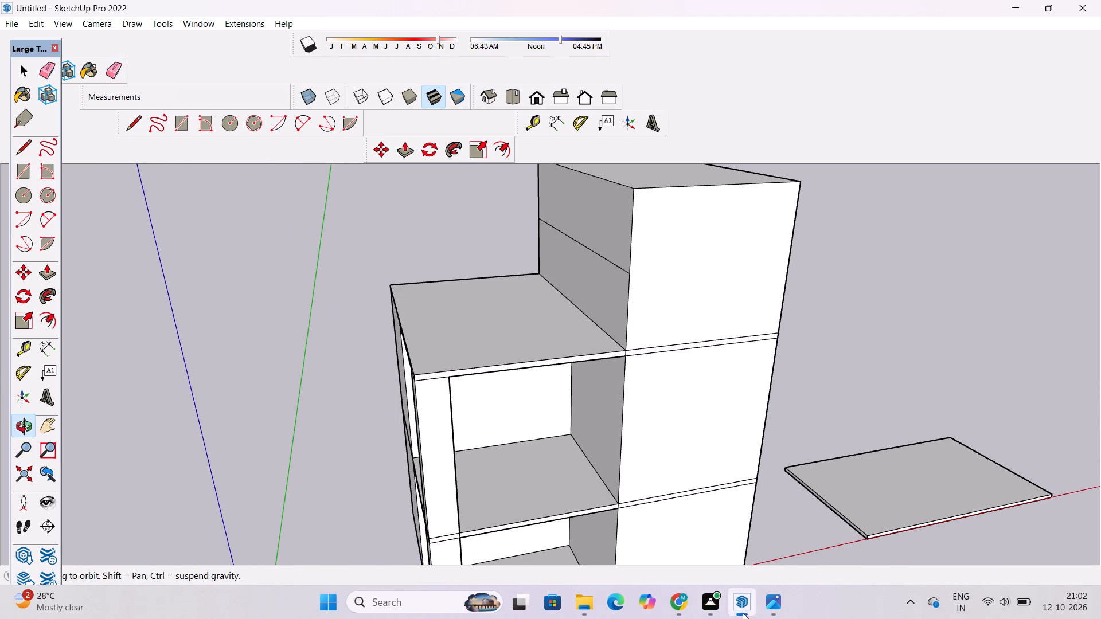
pyautogui.scroll(1, 537, 310)
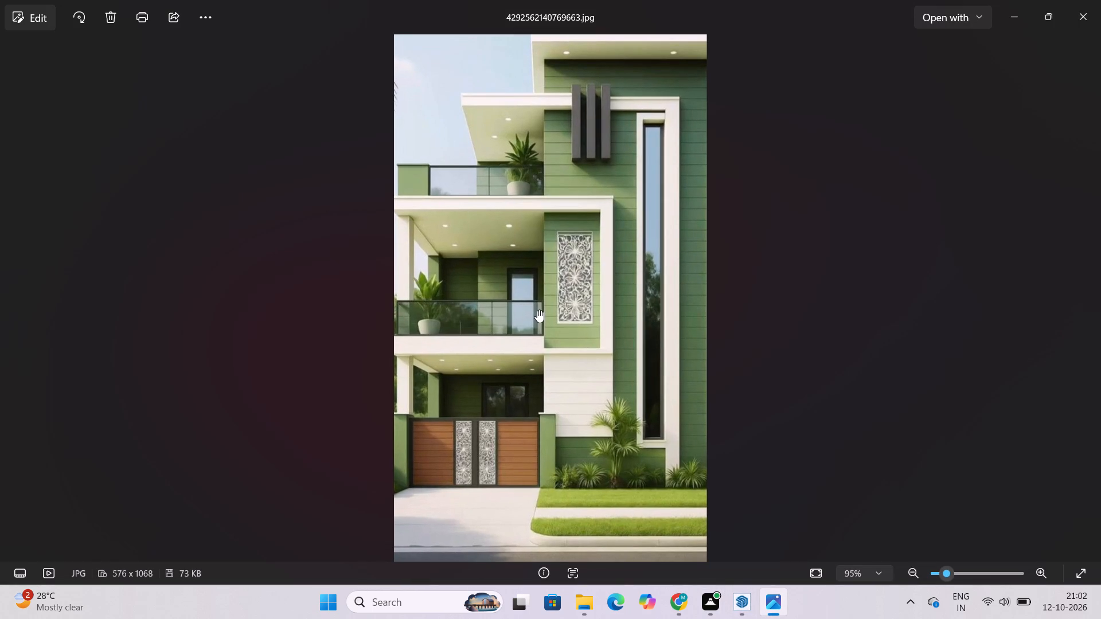
pyautogui.scroll(-3, 548, 293)
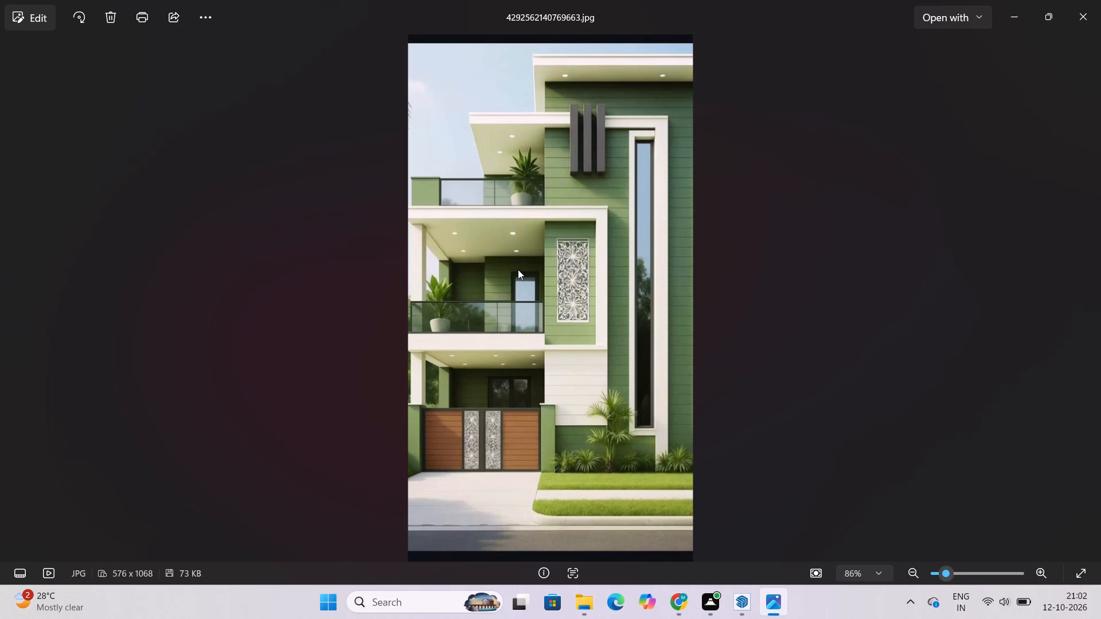
pyautogui.scroll(3, 517, 269)
pyautogui.scroll(-5, 517, 269)
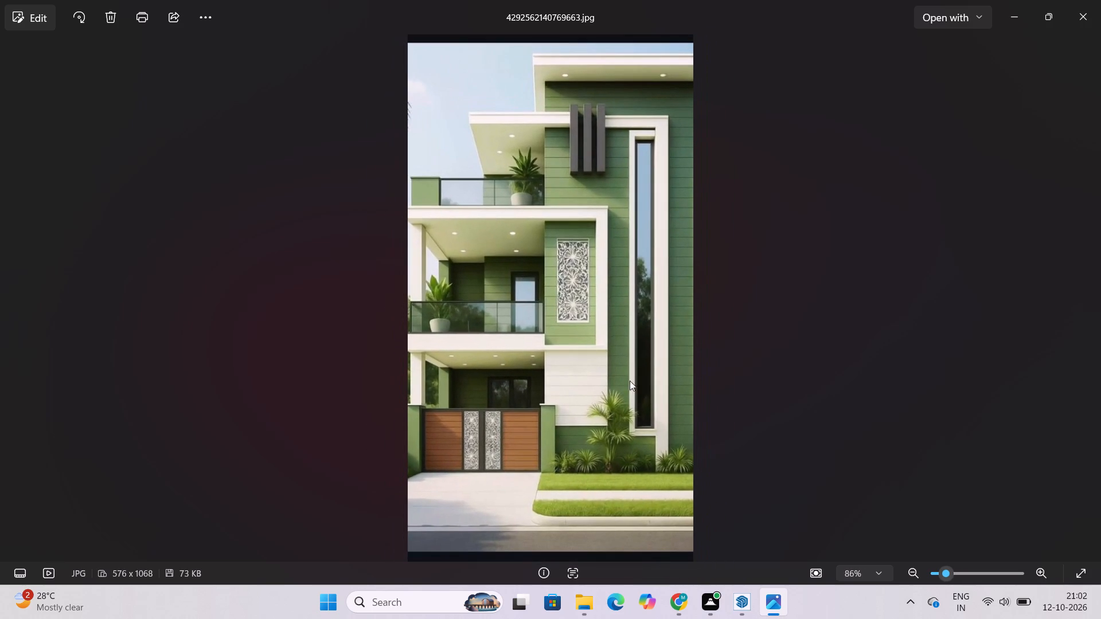
pyautogui.click(736, 596)
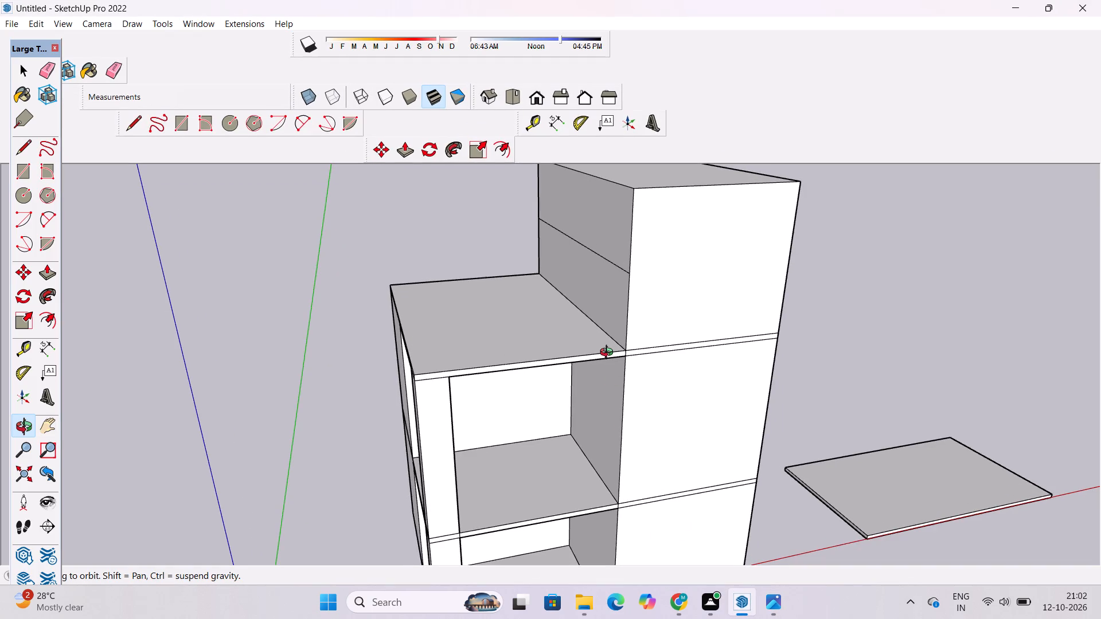
# Examine the house's raised block, lower roof and the loose slab beside it from several angles.
pyautogui.moveTo(606, 385); pyautogui.dragTo(675, 403)
pyautogui.scroll(-5, 669, 381)
pyautogui.keyDown('shift'); pyautogui.moveTo(670, 373); pyautogui.dragTo(650, 391); pyautogui.keyUp('shift')
pyautogui.scroll(2, 646, 375)
pyautogui.moveTo(689, 383); pyautogui.dragTo(614, 383)
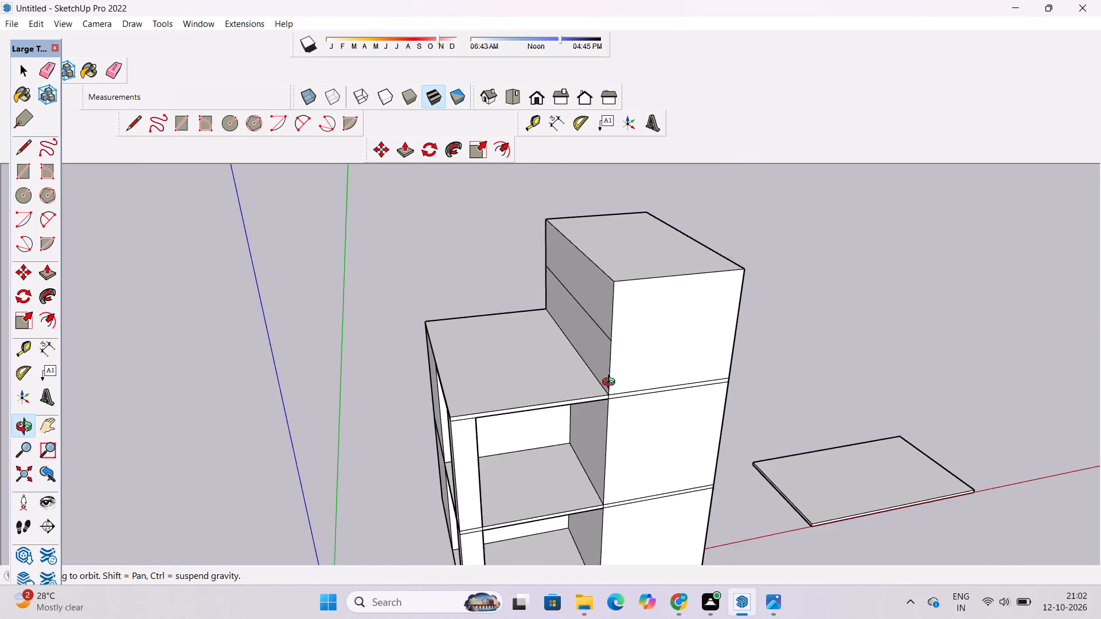
pyautogui.scroll(-5, 611, 382)
pyautogui.moveTo(643, 430); pyautogui.dragTo(634, 354)
pyautogui.scroll(3, 637, 338)
pyautogui.moveTo(637, 348); pyautogui.dragTo(595, 427)
pyautogui.scroll(-5, 572, 368)
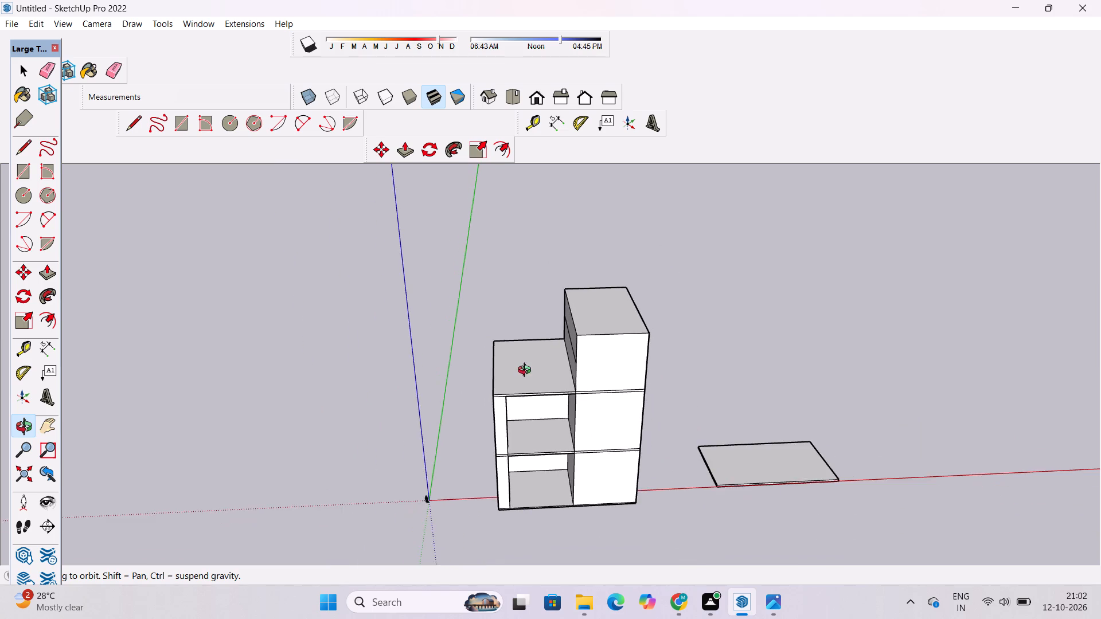
pyautogui.moveTo(527, 371); pyautogui.dragTo(646, 405)
pyautogui.scroll(5, 606, 308)
pyautogui.scroll(-4, 606, 309)
pyautogui.moveTo(659, 354); pyautogui.dragTo(615, 366)
pyautogui.keyDown('shift'); pyautogui.moveTo(611, 374); pyautogui.dragTo(602, 337); pyautogui.keyUp('shift')
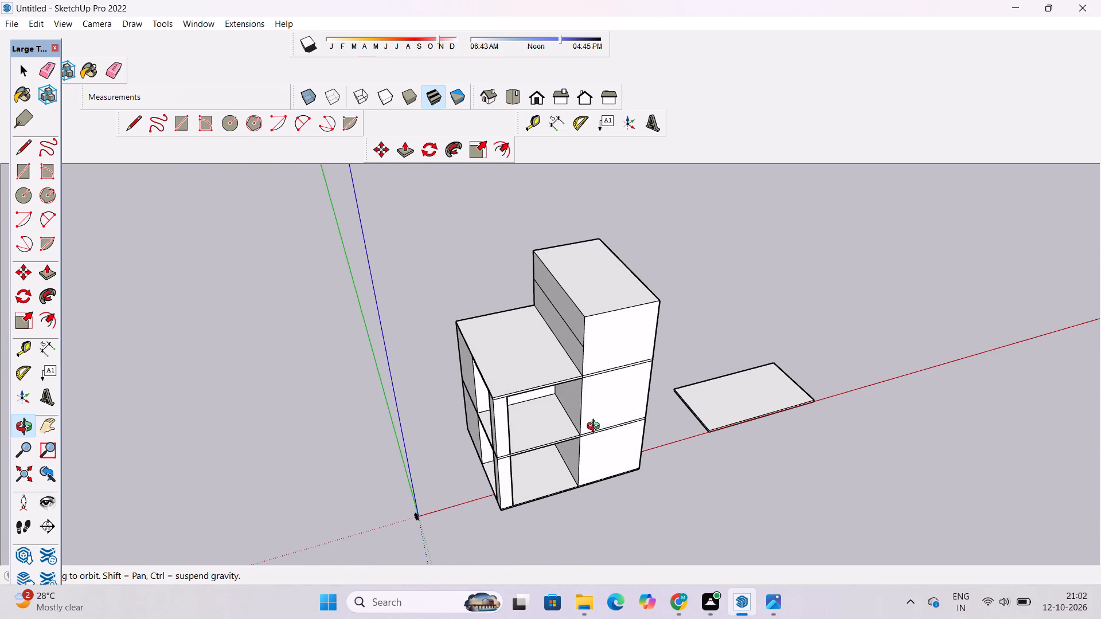
pyautogui.scroll(4, 596, 427)
pyautogui.keyDown('shift'); pyautogui.moveTo(727, 516); pyautogui.dragTo(568, 486); pyautogui.keyUp('shift')
pyautogui.moveTo(569, 499); pyautogui.dragTo(569, 415)
pyautogui.scroll(-4, 571, 411)
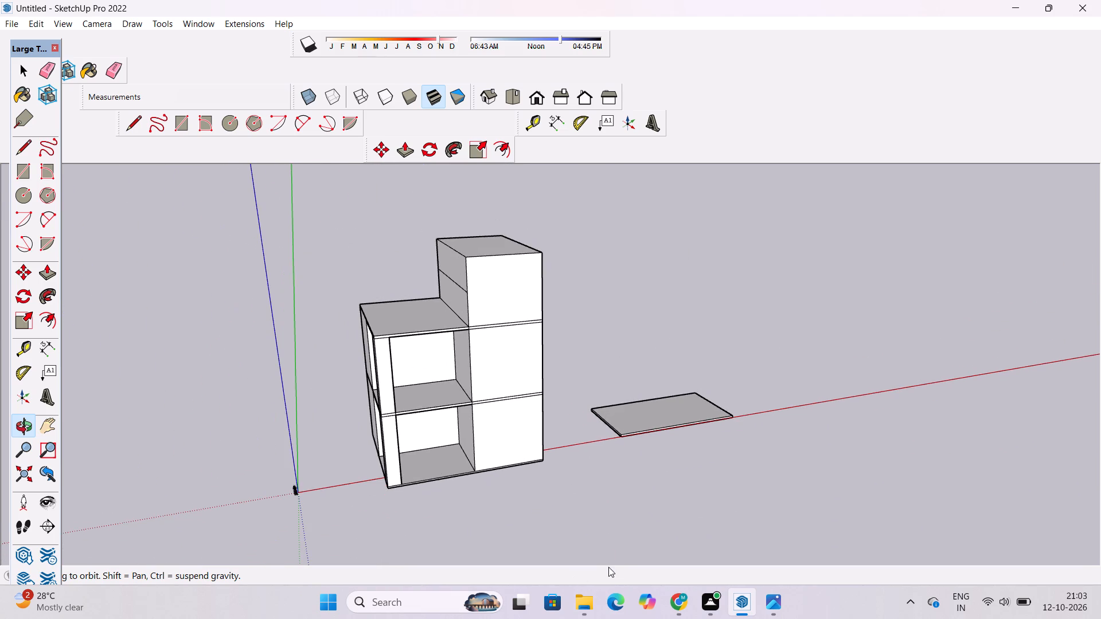
# Rotate the loose slab lying beside the house 90° on the ground plane.
pyautogui.press('space')
pyautogui.scroll(4, 737, 395)
pyautogui.click(676, 431)
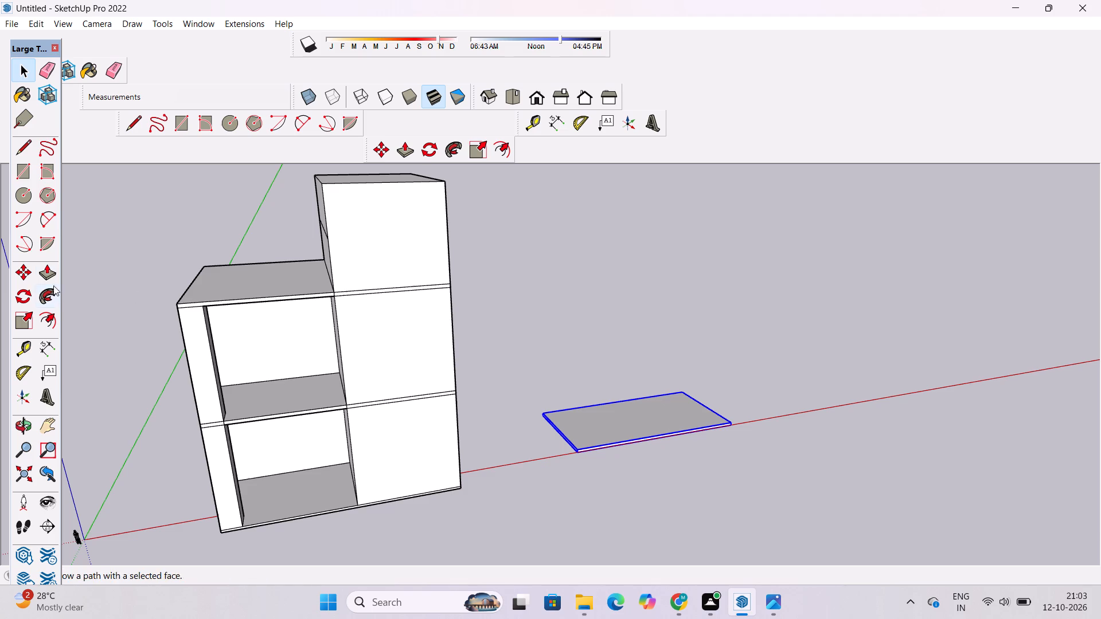
pyautogui.click(19, 292)
pyautogui.click(674, 466)
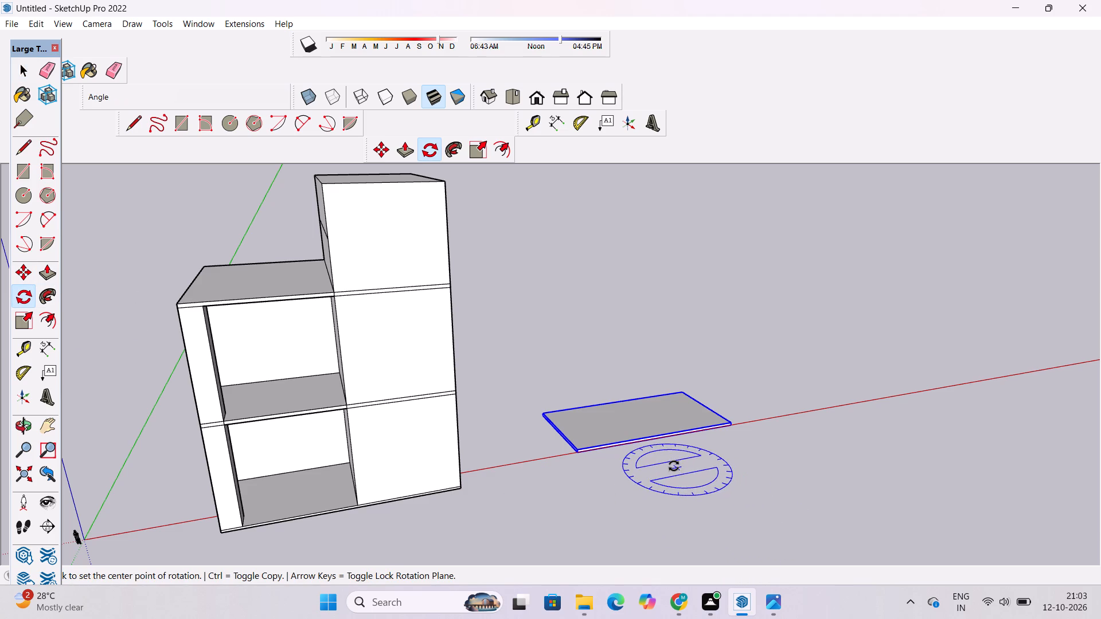
pyautogui.click(598, 399)
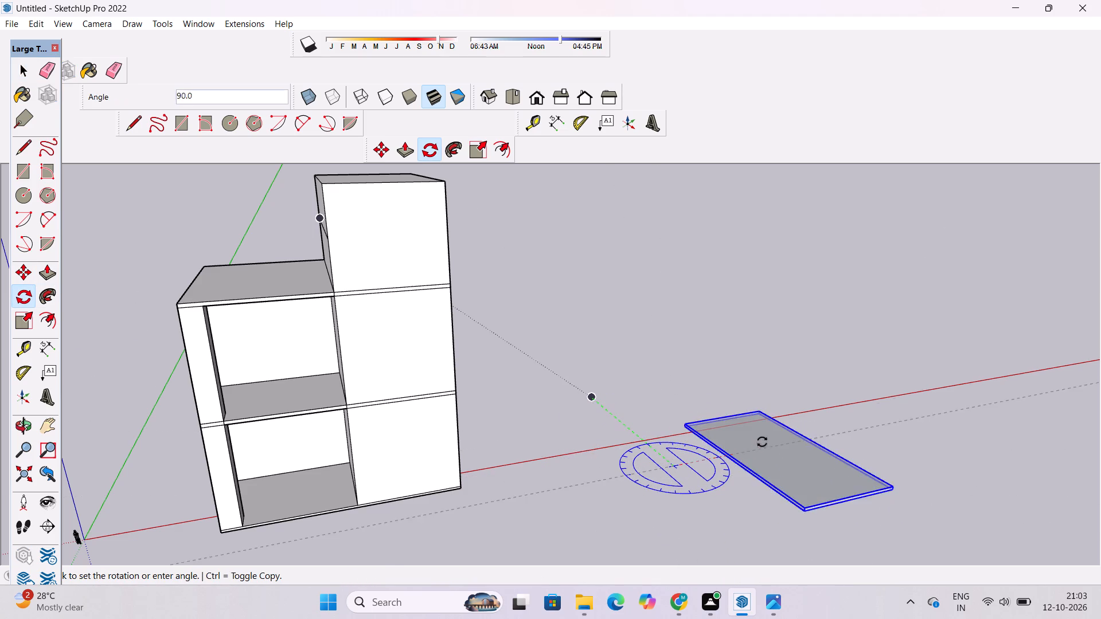
pyautogui.click(755, 452)
pyautogui.press('space')
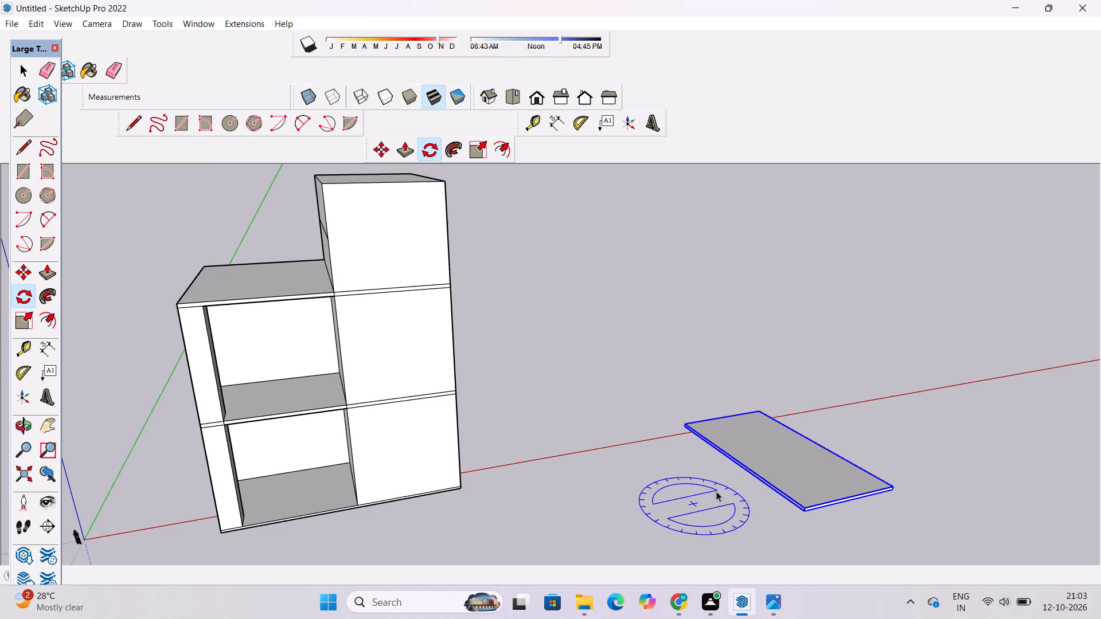
# Copy the rotated slab onto the raised block, matching its lower front corner to the block's top front corner away from the terrace.
pyautogui.press('o')
pyautogui.scroll(-4, 796, 465)
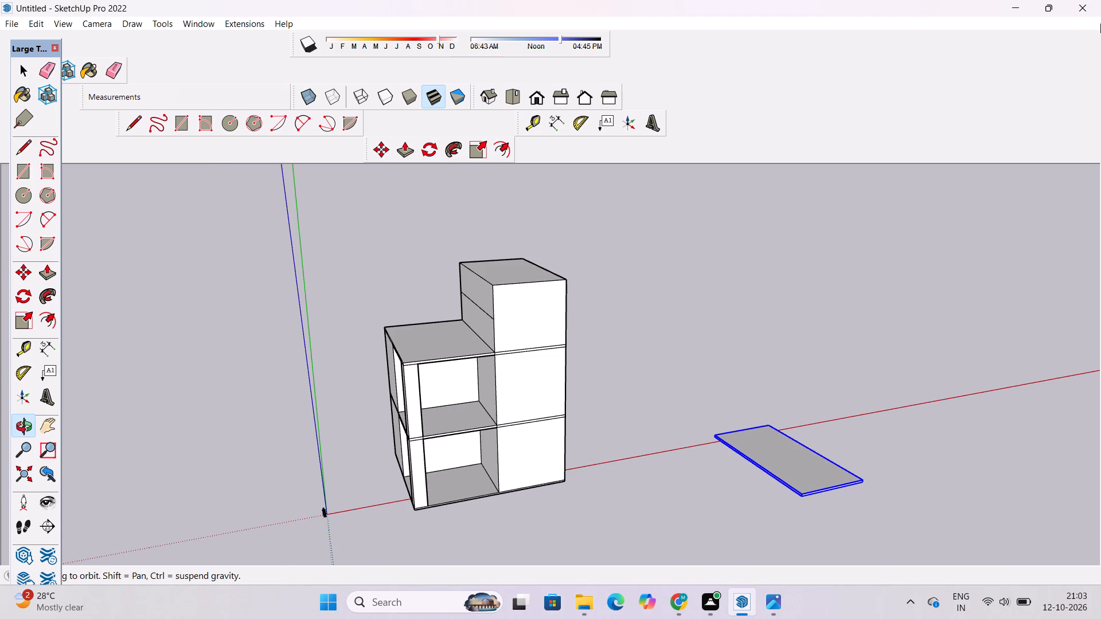
pyautogui.scroll(-5, 729, 437)
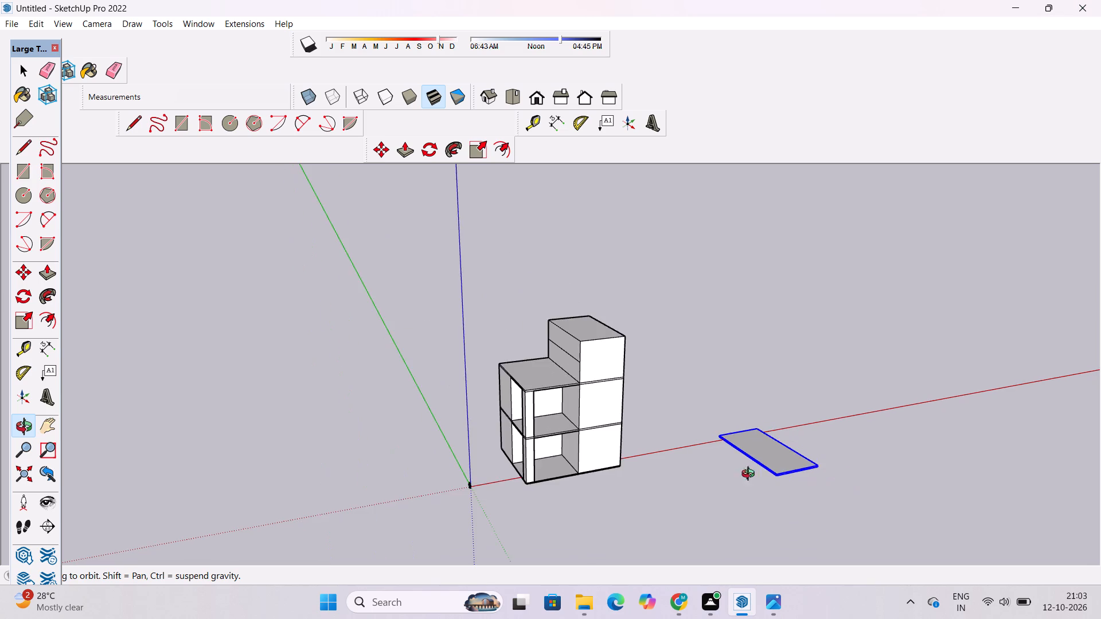
pyautogui.keyDown('shift'); pyautogui.moveTo(751, 475); pyautogui.dragTo(692, 440); pyautogui.keyUp('shift')
pyautogui.scroll(2, 694, 437)
pyautogui.moveTo(710, 442); pyautogui.dragTo(696, 510)
pyautogui.scroll(4, 721, 481)
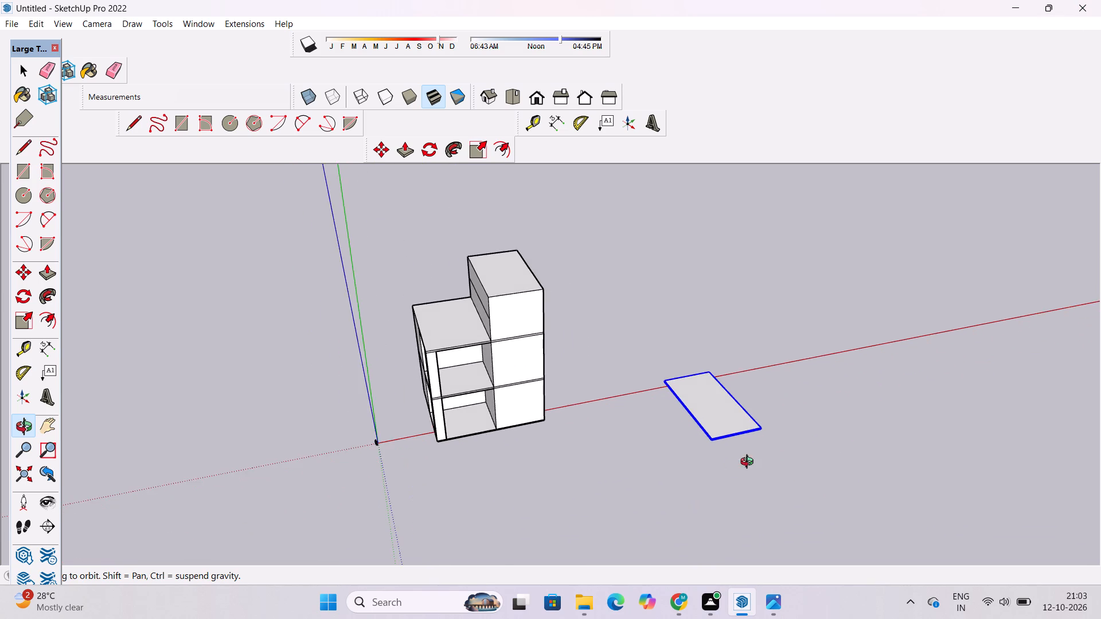
pyautogui.keyDown('shift'); pyautogui.moveTo(762, 445); pyautogui.dragTo(748, 450); pyautogui.keyUp('shift')
pyautogui.scroll(1, 747, 451)
pyautogui.moveTo(735, 463); pyautogui.dragTo(680, 464)
pyautogui.scroll(2, 682, 452)
pyautogui.keyDown('shift'); pyautogui.moveTo(783, 453); pyautogui.dragTo(722, 453); pyautogui.keyUp('shift')
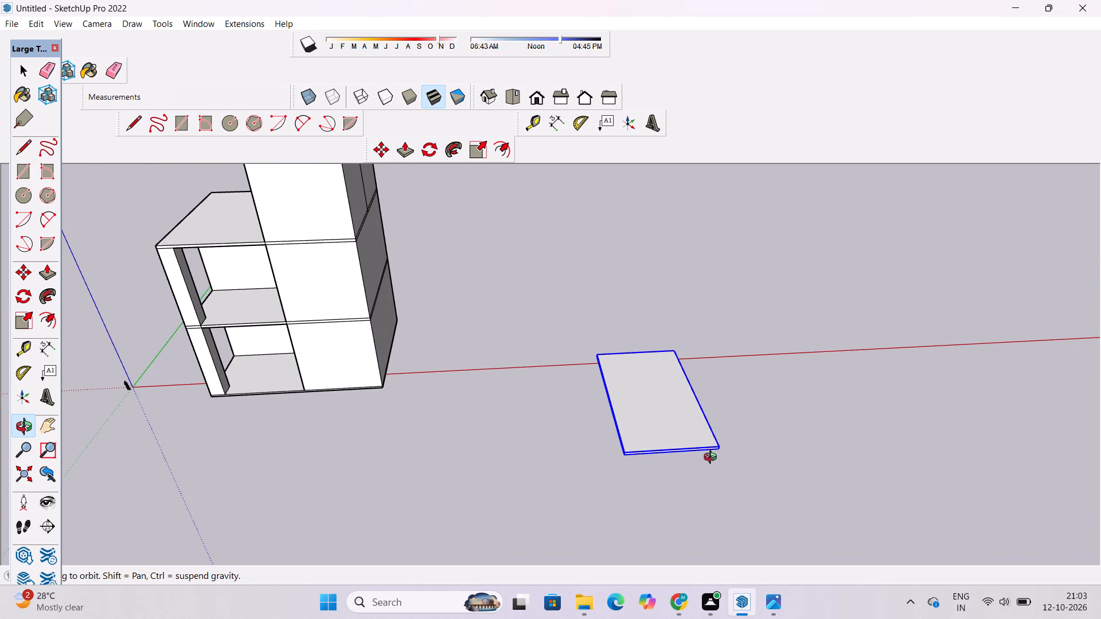
pyautogui.press('m')
pyautogui.scroll(6, 710, 451)
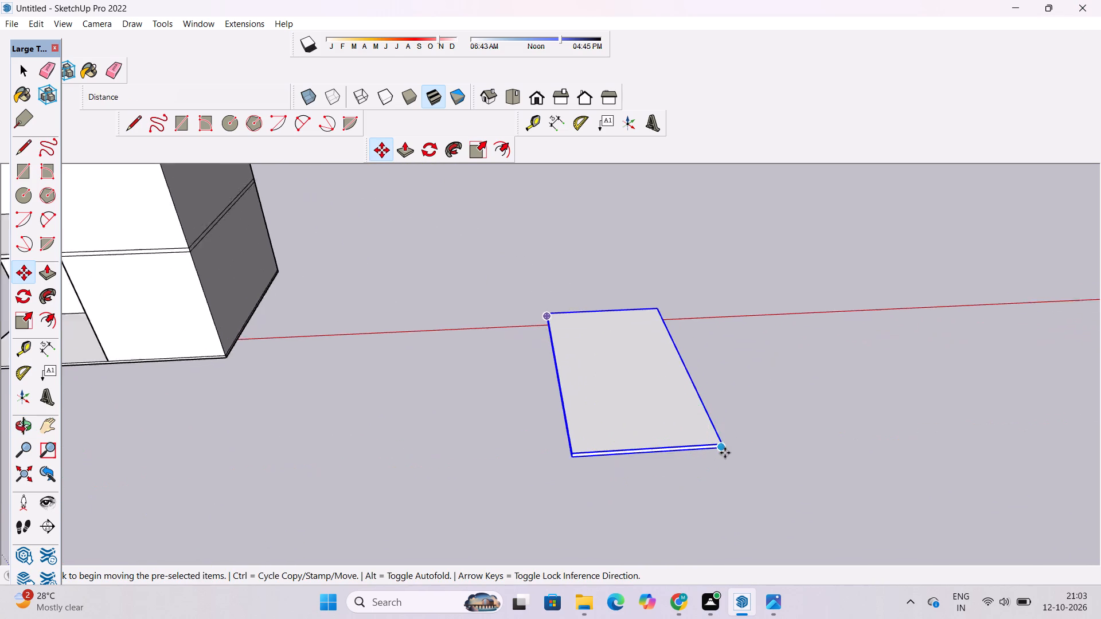
pyautogui.scroll(13, 725, 453)
pyautogui.click(715, 435)
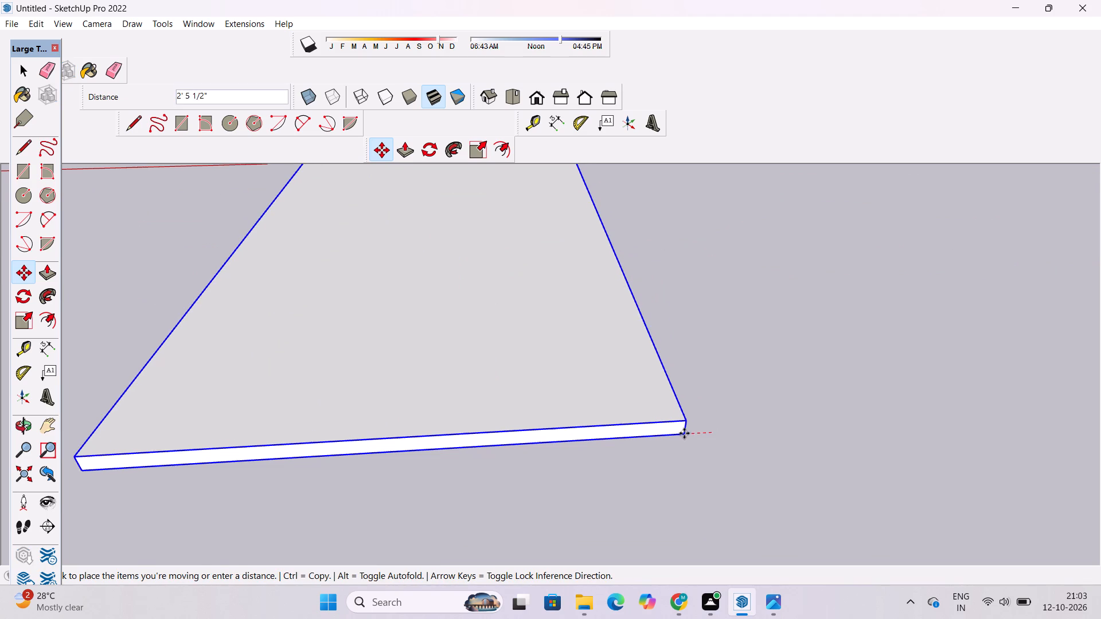
pyautogui.scroll(-20, 684, 432)
pyautogui.scroll(-8, 684, 432)
pyautogui.scroll(16, 547, 277)
pyautogui.click(429, 351)
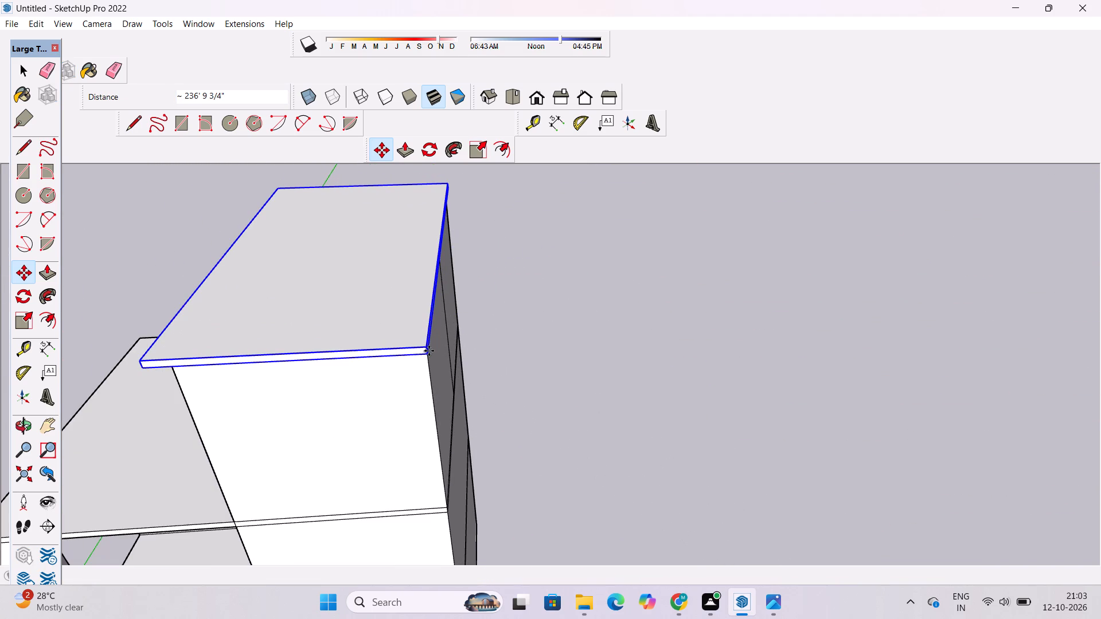
# Explode the slab group on top of the raised block and deselect it.
pyautogui.press('space')
pyautogui.rightClick(392, 297)
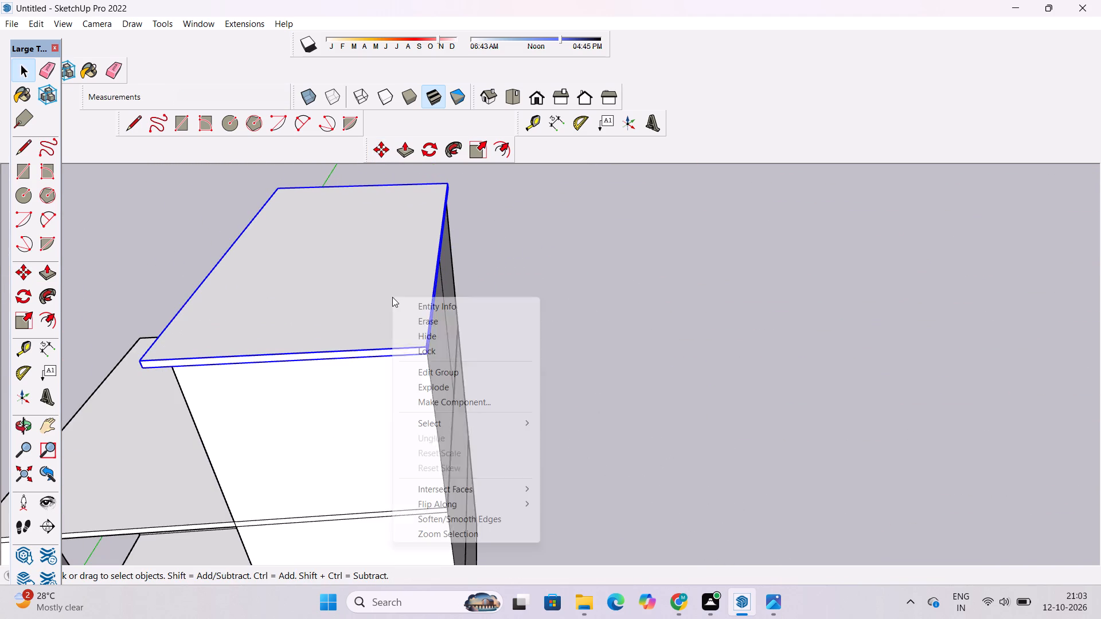
pyautogui.click(434, 384)
pyautogui.click(563, 331)
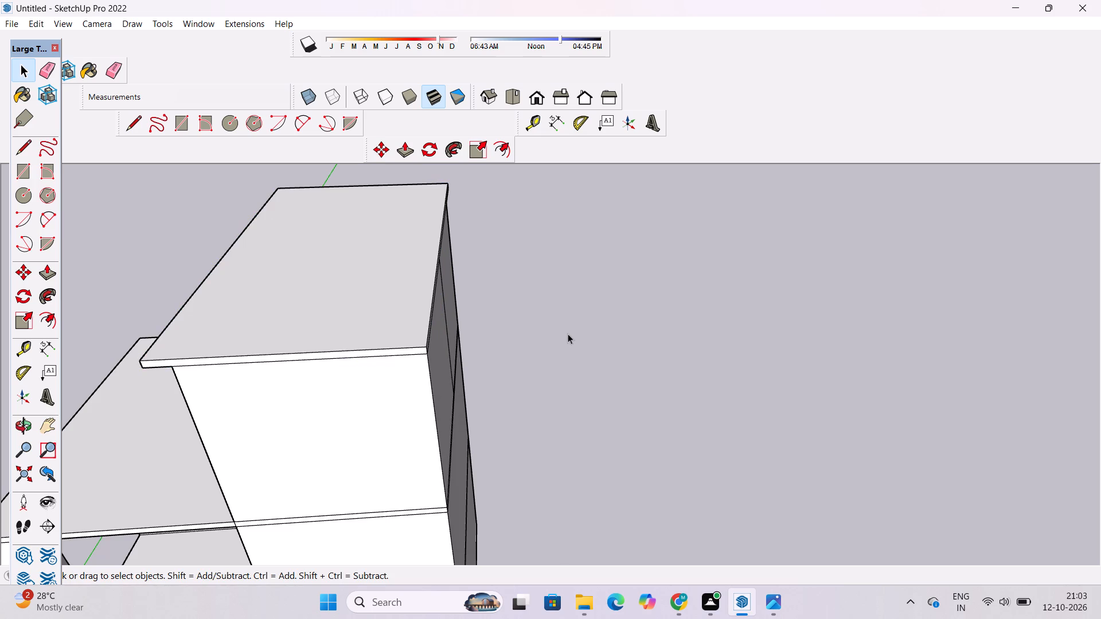
# Push the roof slab's overhanging rear end face in until it is flush with the raised block's rear wall.
pyautogui.press('o')
pyautogui.scroll(-7, 569, 294)
pyautogui.moveTo(342, 309); pyautogui.dragTo(795, 323)
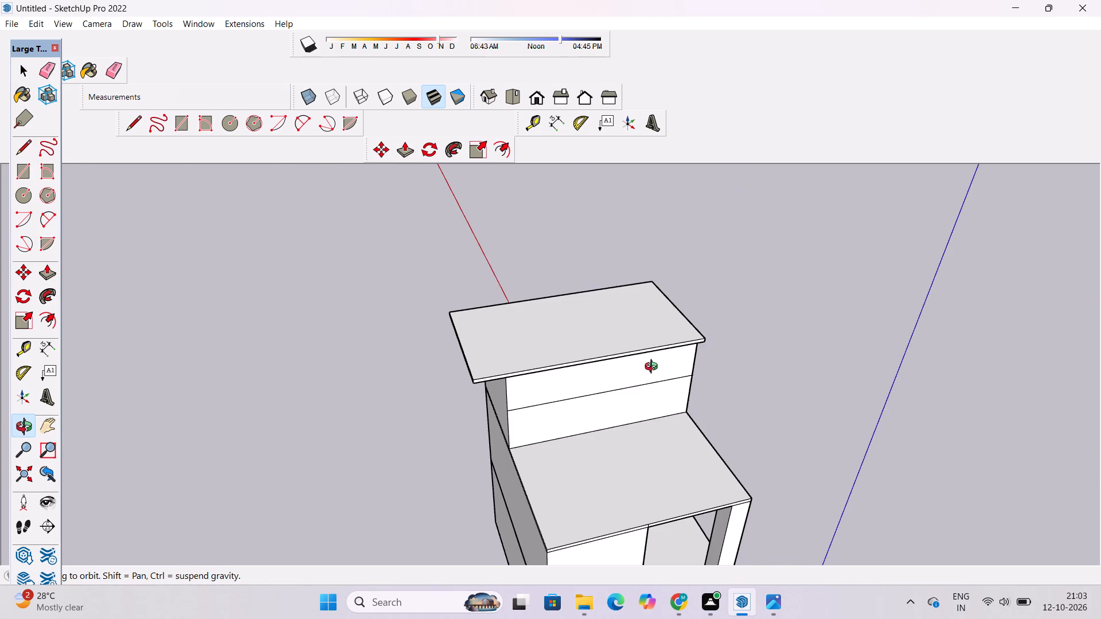
pyautogui.moveTo(654, 368); pyautogui.dragTo(558, 360)
pyautogui.moveTo(558, 360); pyautogui.dragTo(576, 288)
pyautogui.moveTo(510, 316); pyautogui.dragTo(700, 316)
pyautogui.scroll(3, 634, 332)
pyautogui.moveTo(431, 367); pyautogui.dragTo(678, 327)
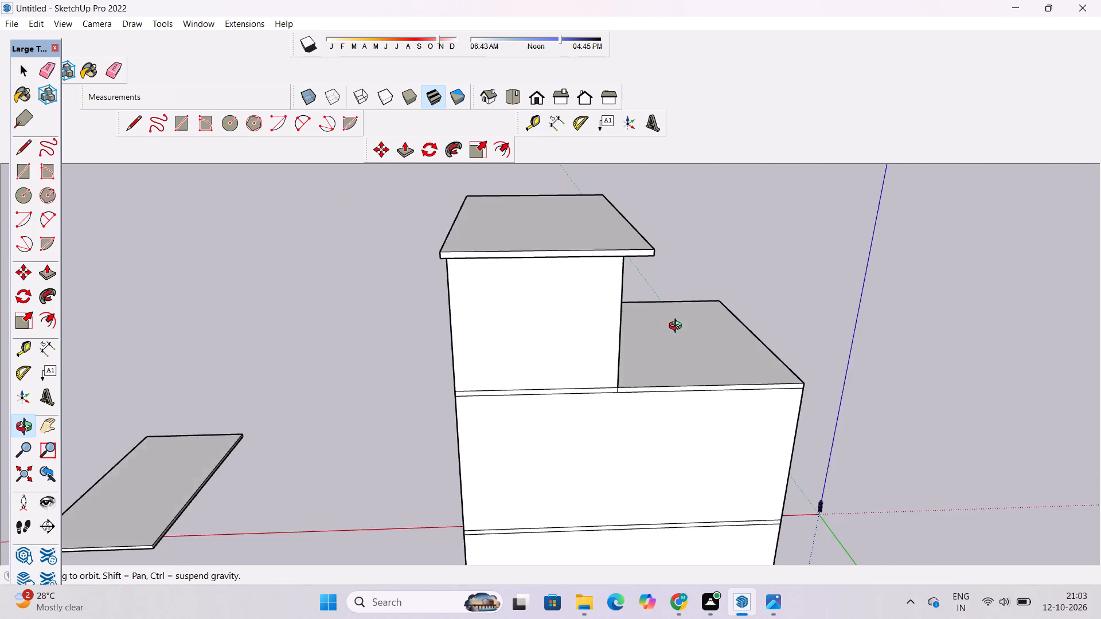
pyautogui.scroll(-5, 582, 256)
pyautogui.keyDown('shift'); pyautogui.moveTo(579, 256); pyautogui.dragTo(575, 275); pyautogui.keyUp('shift')
pyautogui.moveTo(557, 304); pyautogui.dragTo(809, 300)
pyautogui.scroll(7, 633, 289)
pyautogui.keyDown('shift'); pyautogui.moveTo(638, 276); pyautogui.dragTo(623, 307); pyautogui.keyUp('shift')
pyautogui.moveTo(622, 309); pyautogui.dragTo(671, 309)
pyautogui.keyDown('shift'); pyautogui.moveTo(666, 307); pyautogui.dragTo(636, 312); pyautogui.keyUp('shift')
pyautogui.moveTo(614, 314); pyautogui.dragTo(602, 316)
pyautogui.press('p')
pyautogui.scroll(9, 702, 263)
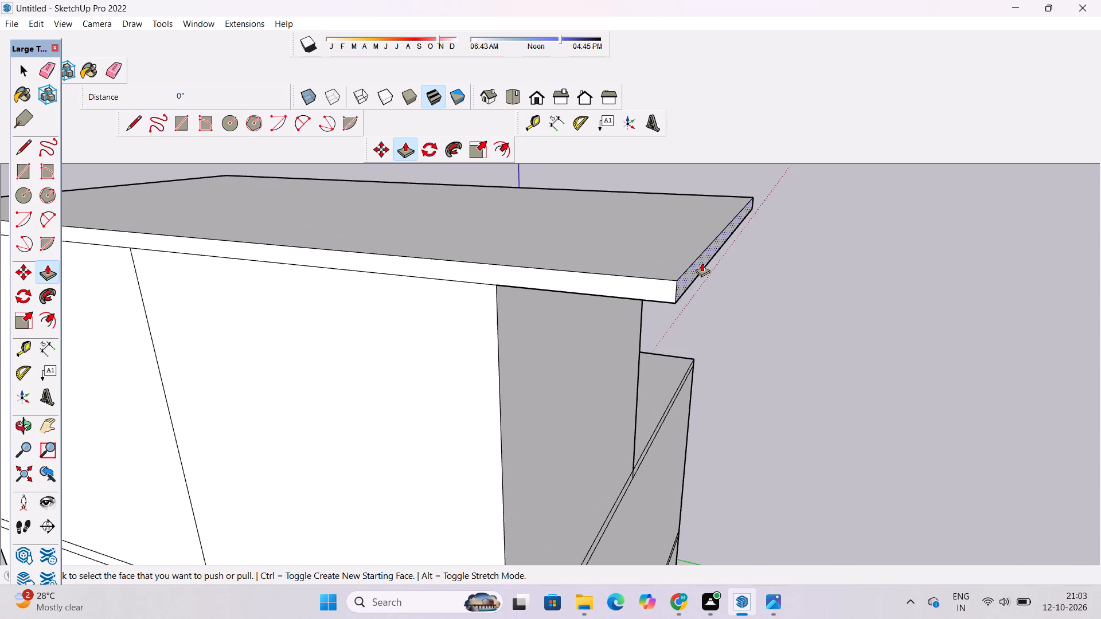
pyautogui.click(691, 285)
pyautogui.click(686, 285)
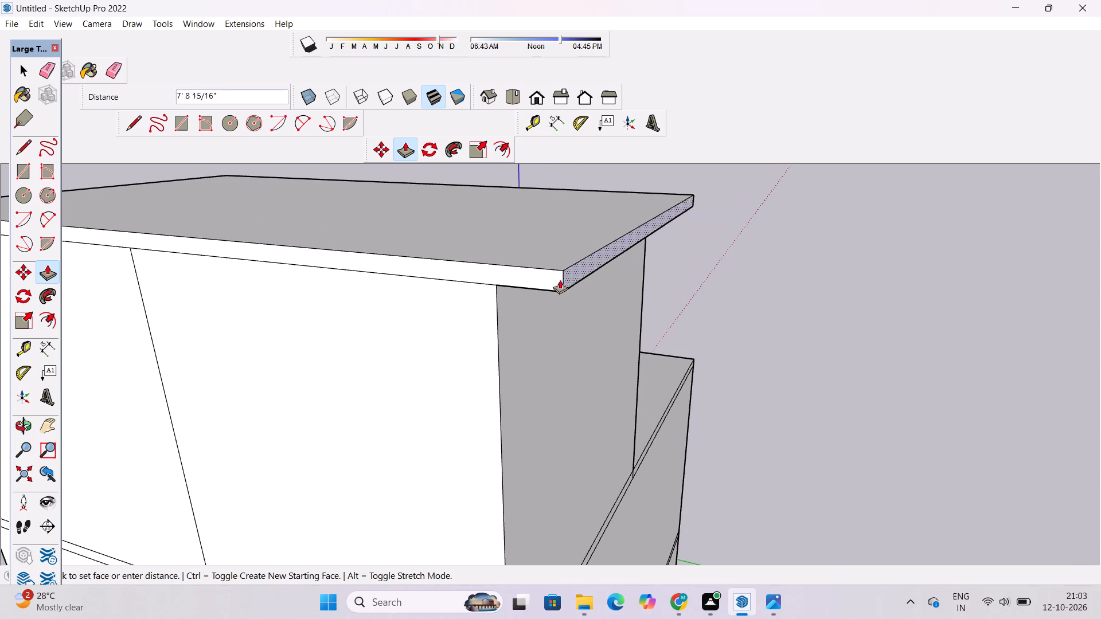
pyautogui.click(494, 287)
# Examine the raised block's roof slab and its overhang above the lower roof from several angles.
pyautogui.press('o')
pyautogui.scroll(-7, 609, 232)
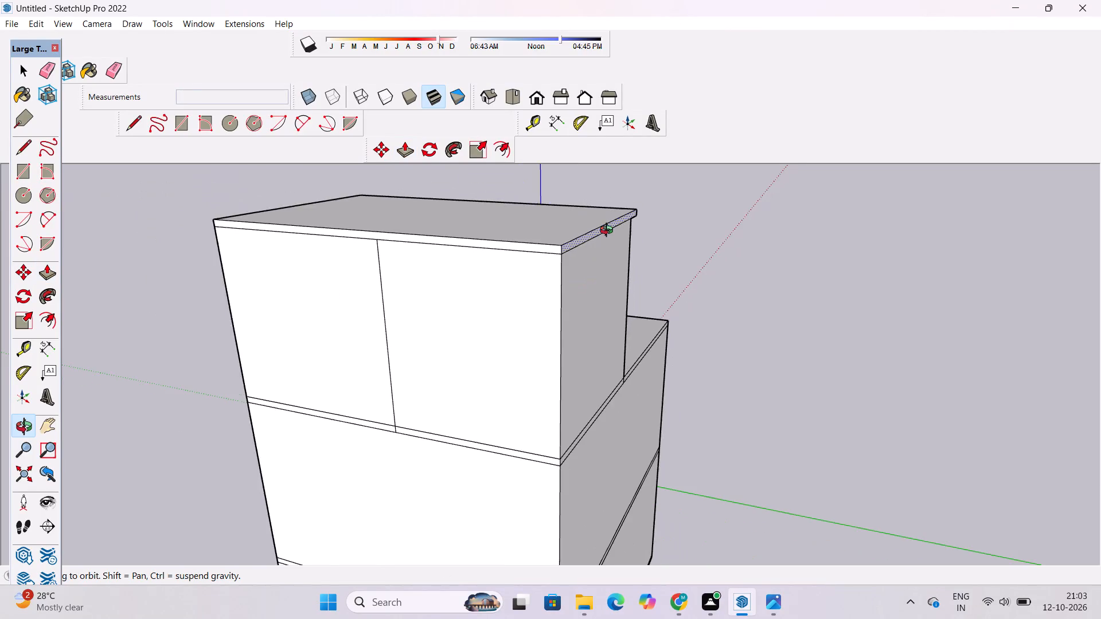
pyautogui.scroll(-7, 610, 232)
pyautogui.moveTo(365, 349); pyautogui.dragTo(904, 348)
pyautogui.scroll(9, 734, 330)
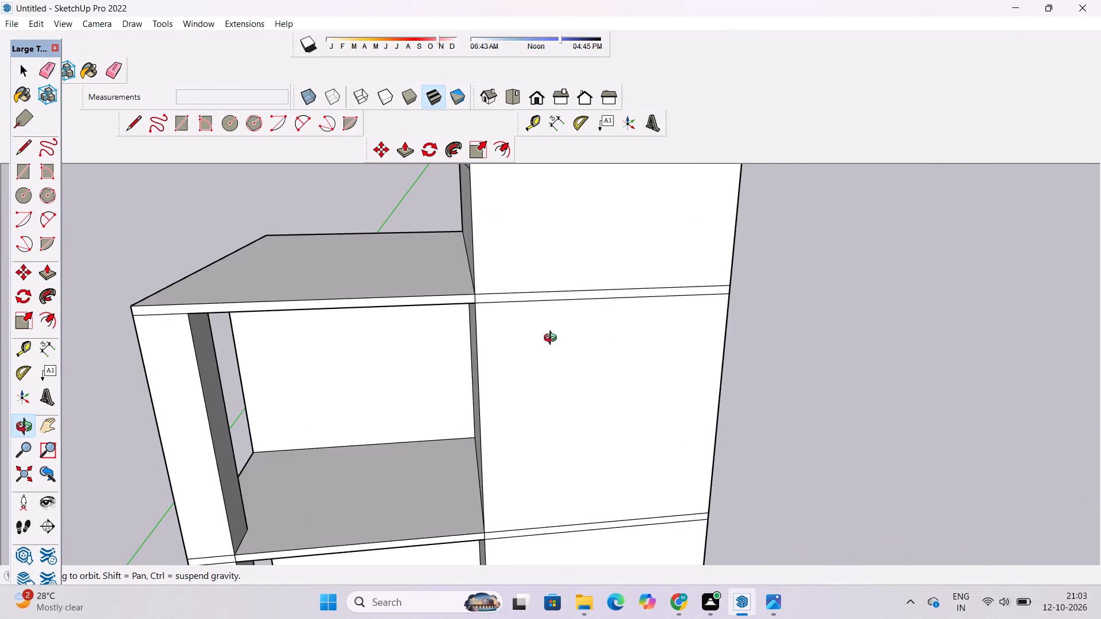
pyautogui.scroll(-1, 553, 339)
pyautogui.scroll(-2, 555, 293)
pyautogui.keyDown('shift'); pyautogui.moveTo(556, 291); pyautogui.dragTo(575, 373); pyautogui.keyUp('shift')
pyautogui.scroll(-6, 575, 340)
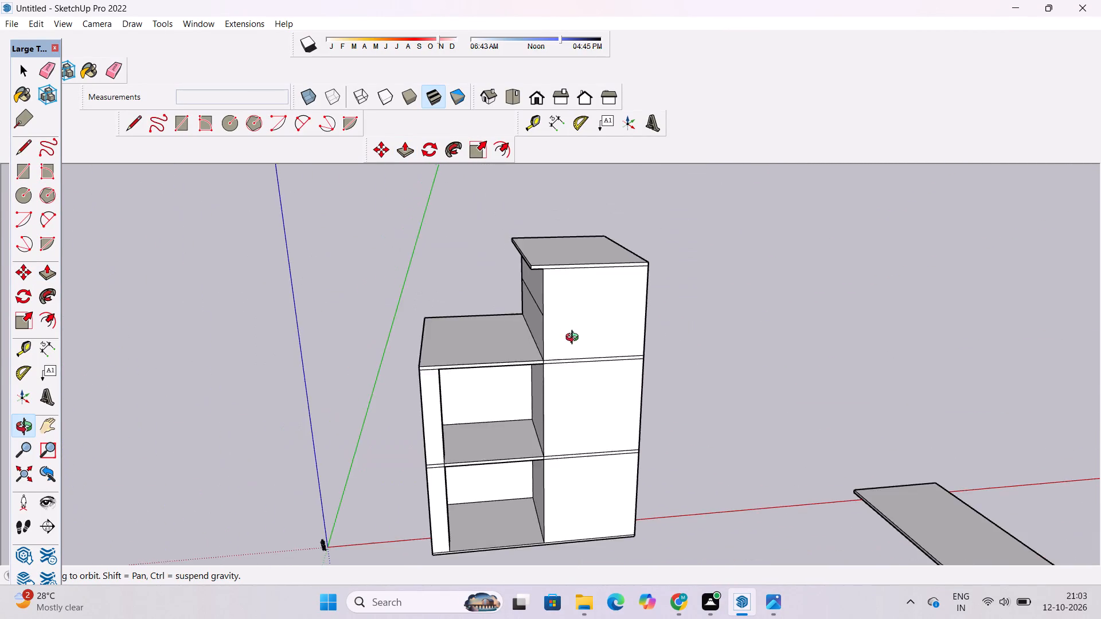
pyautogui.scroll(-2, 575, 339)
pyautogui.moveTo(533, 338); pyautogui.dragTo(617, 365)
pyautogui.scroll(1, 605, 342)
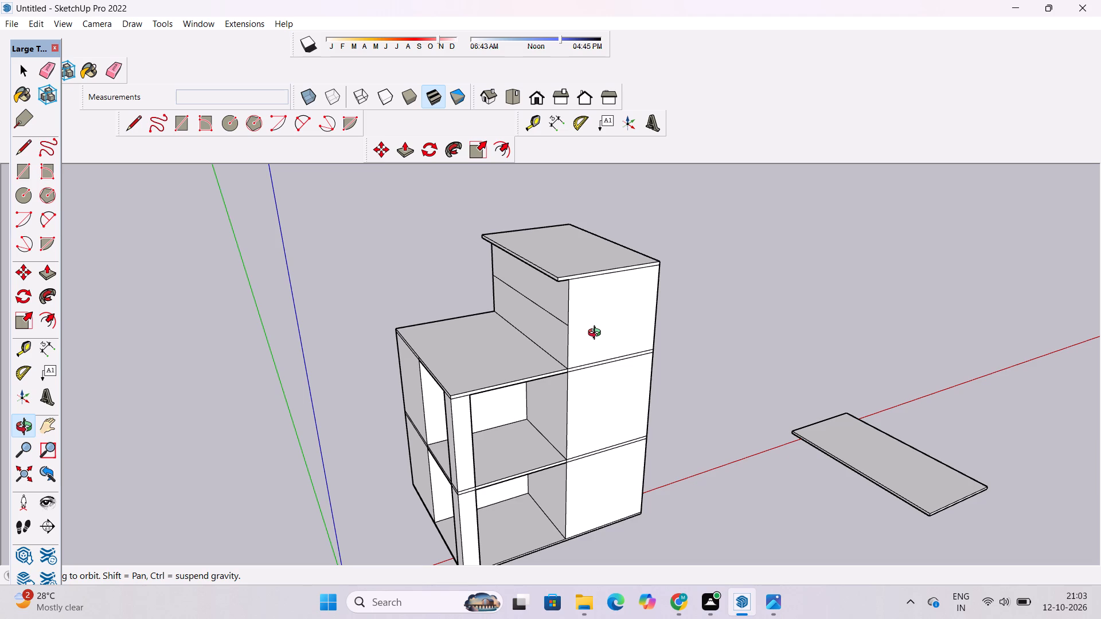
pyautogui.moveTo(585, 343); pyautogui.dragTo(585, 367)
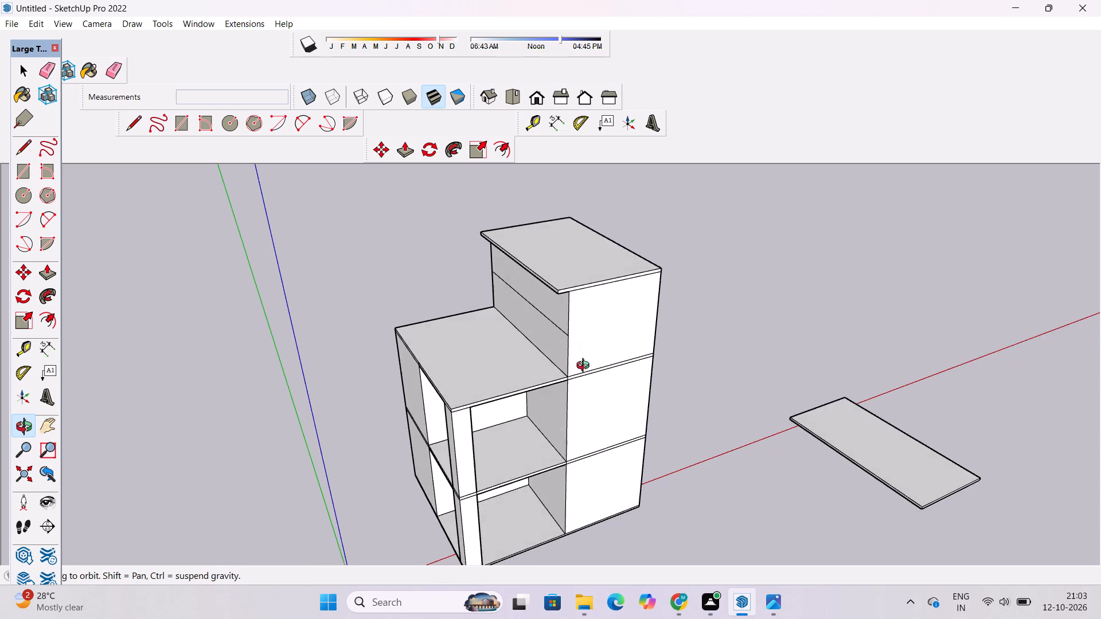
pyautogui.moveTo(585, 367); pyautogui.dragTo(587, 370)
pyautogui.scroll(4, 578, 337)
pyautogui.keyDown('shift'); pyautogui.moveTo(564, 335); pyautogui.dragTo(674, 252); pyautogui.keyUp('shift')
pyautogui.scroll(-6, 653, 265)
pyautogui.moveTo(706, 339); pyautogui.dragTo(627, 339)
pyautogui.scroll(3, 627, 301)
pyautogui.keyDown('shift'); pyautogui.moveTo(633, 295); pyautogui.dragTo(593, 291); pyautogui.keyUp('shift')
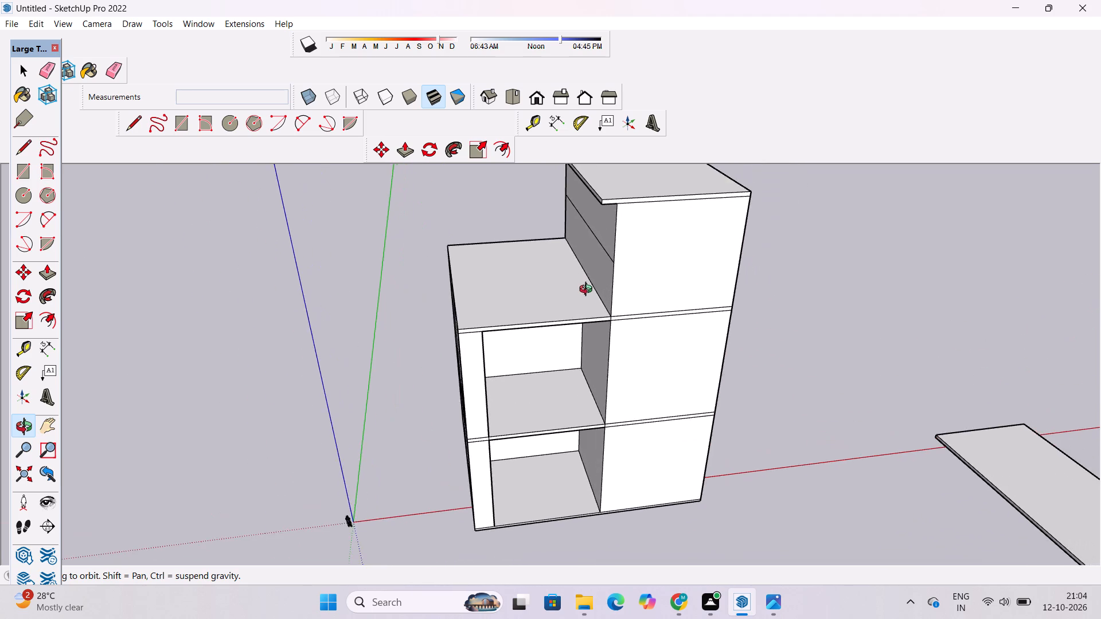
pyautogui.scroll(-4, 587, 293)
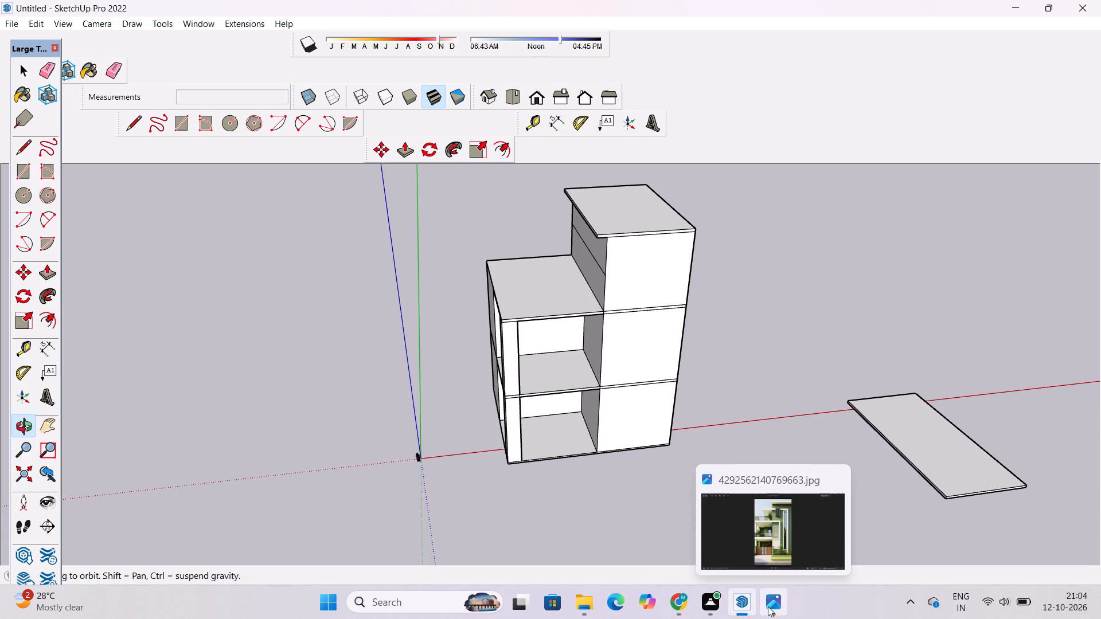
# Switch to the reference image in Photos and examine the facade's storeys, balconies, wall panels and tall vertical window.
pyautogui.click(768, 606)
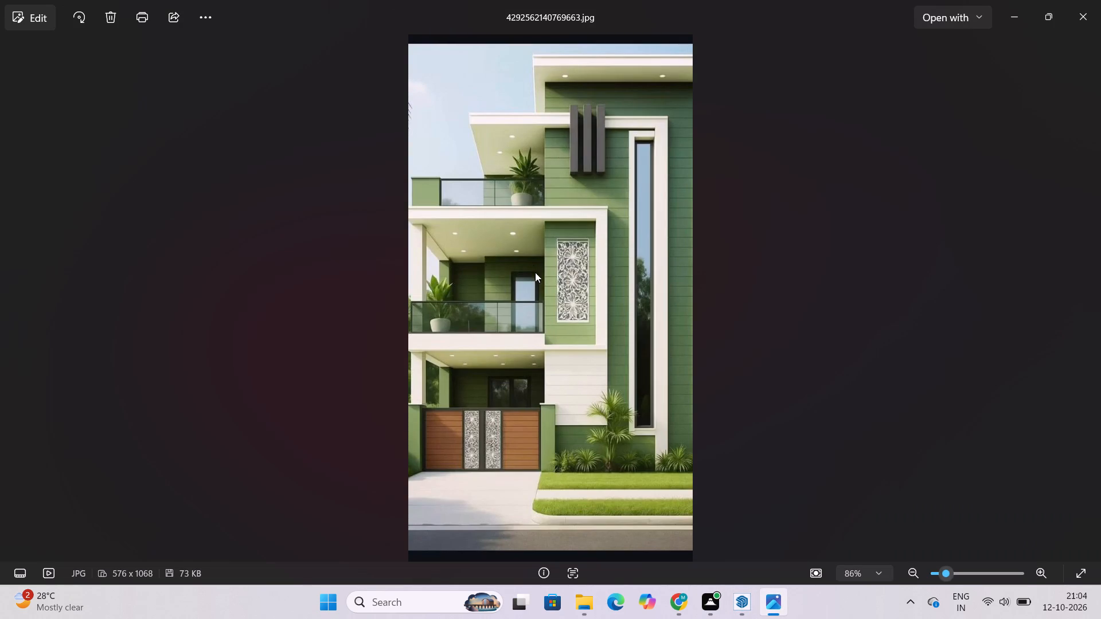
pyautogui.scroll(2, 533, 259)
pyautogui.scroll(-4, 468, 252)
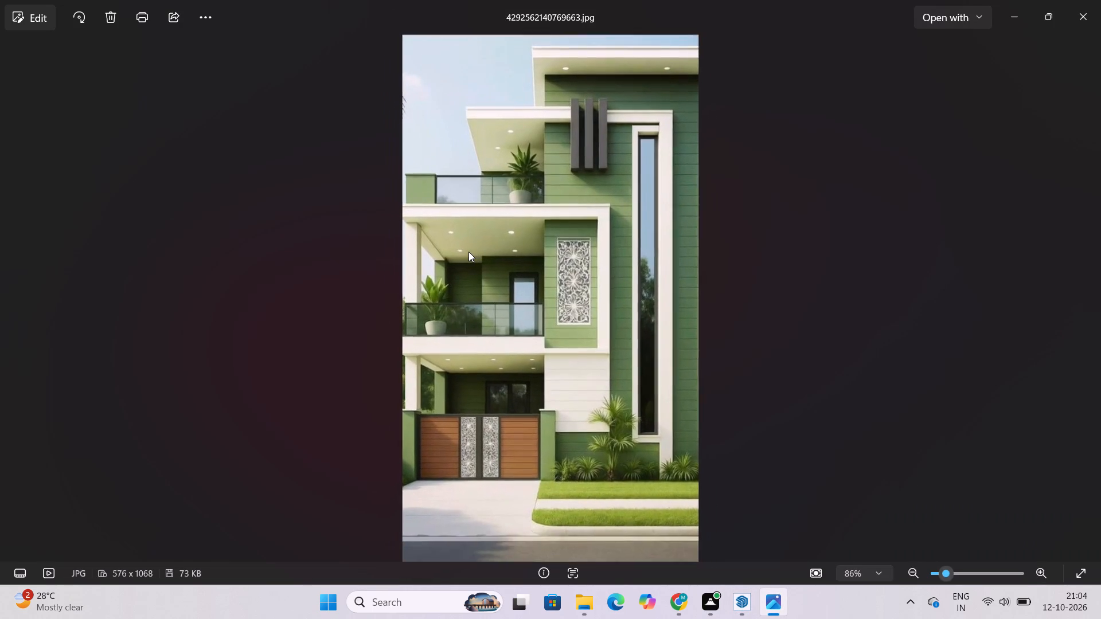
pyautogui.scroll(5, 500, 216)
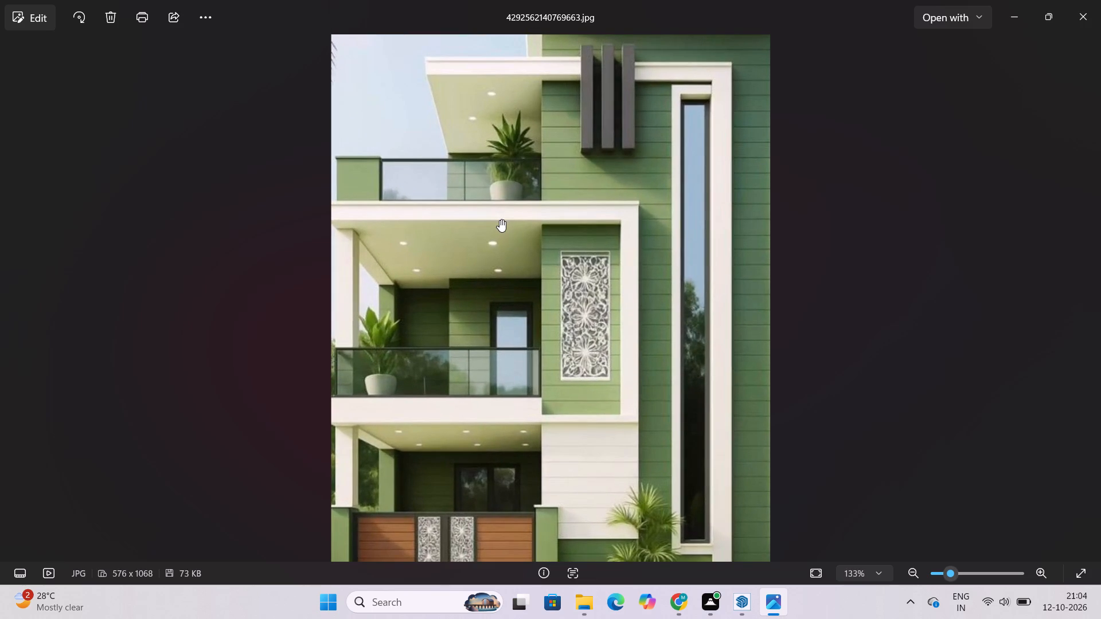
pyautogui.scroll(-3, 486, 233)
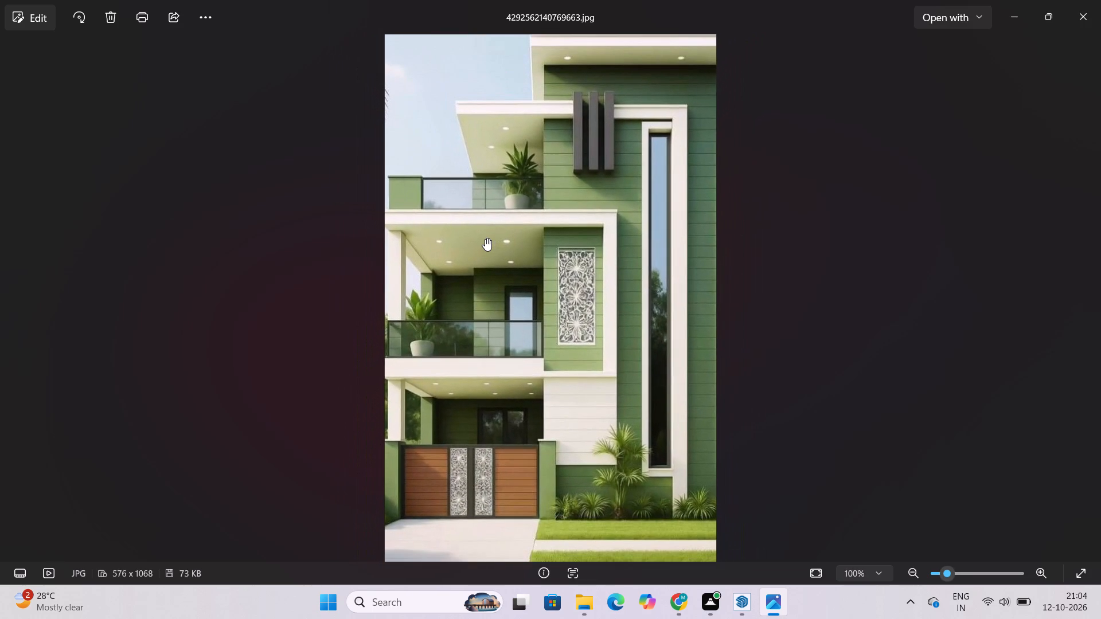
pyautogui.scroll(2, 489, 240)
pyautogui.scroll(-4, 490, 240)
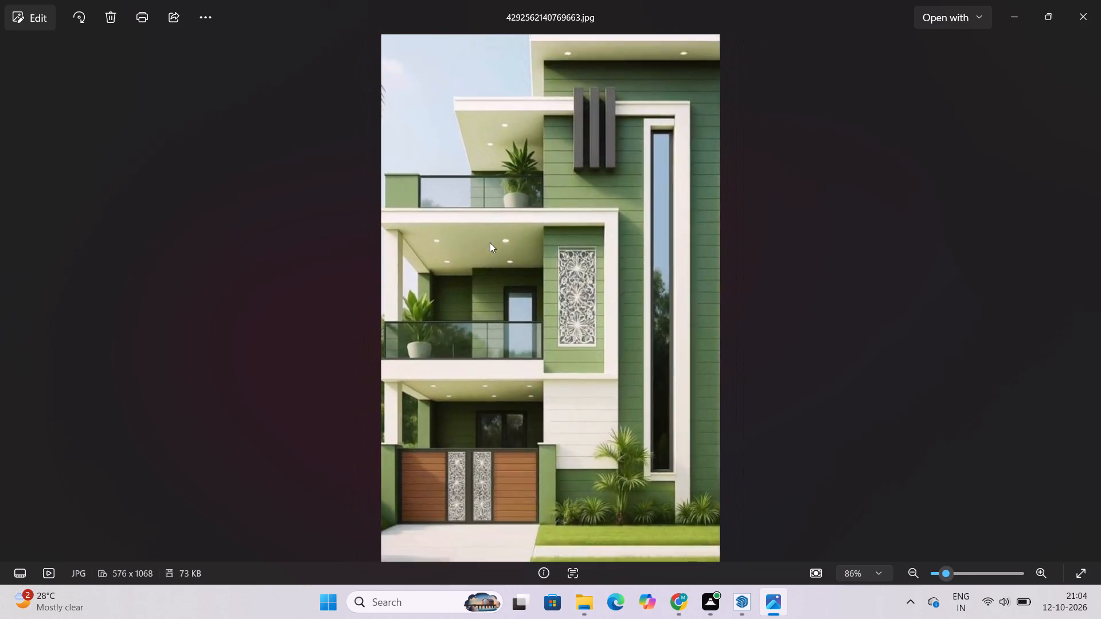
pyautogui.scroll(7, 491, 285)
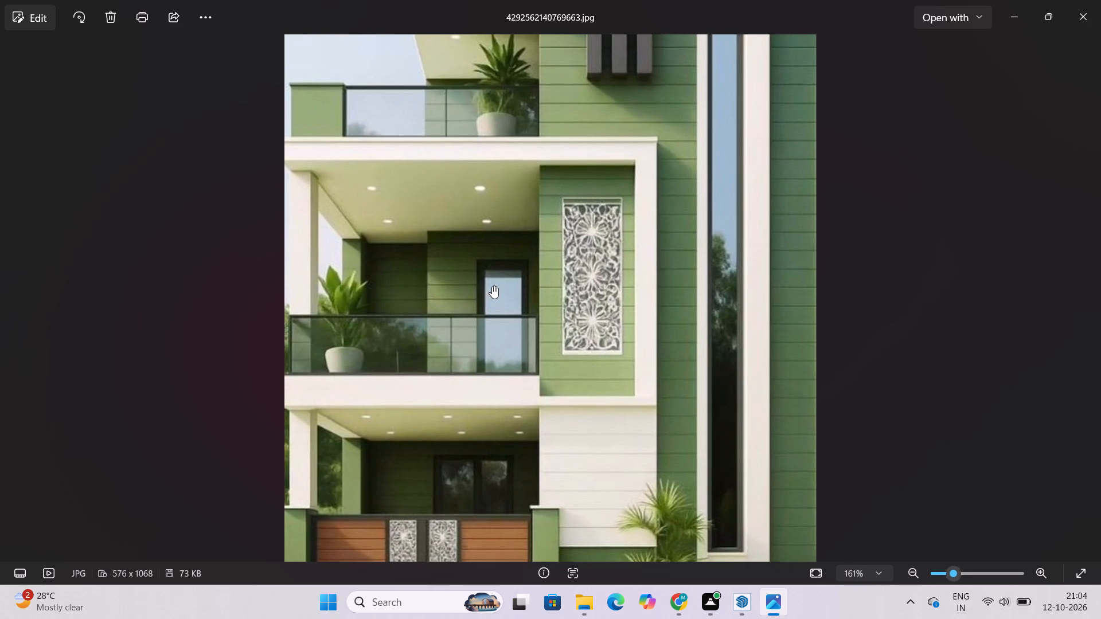
pyautogui.scroll(-6, 492, 286)
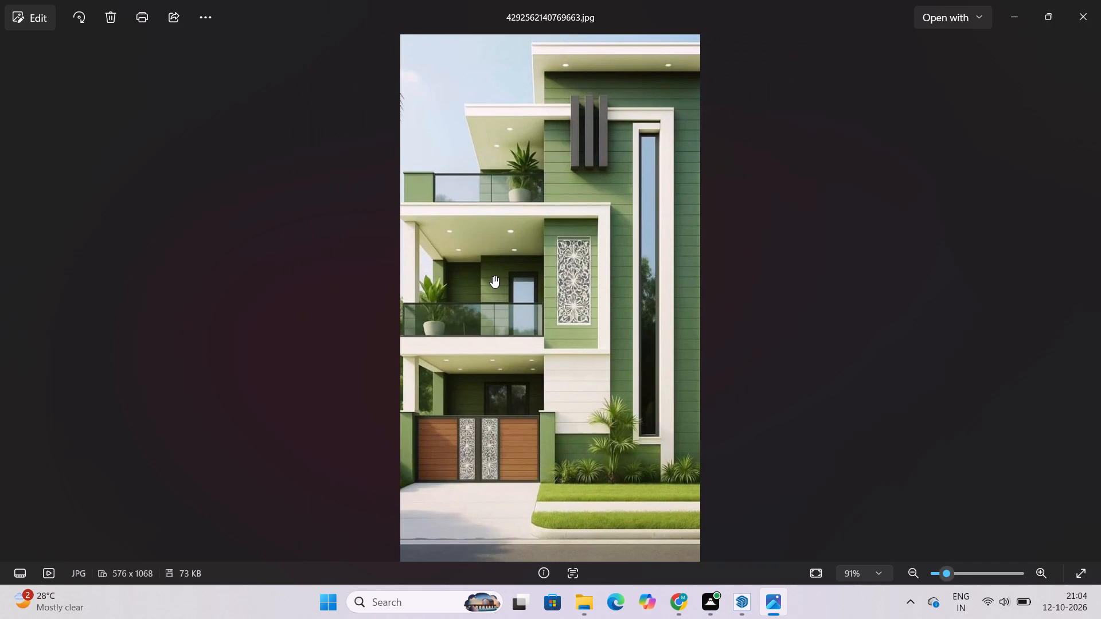
pyautogui.scroll(-6, 493, 276)
pyautogui.scroll(5, 483, 322)
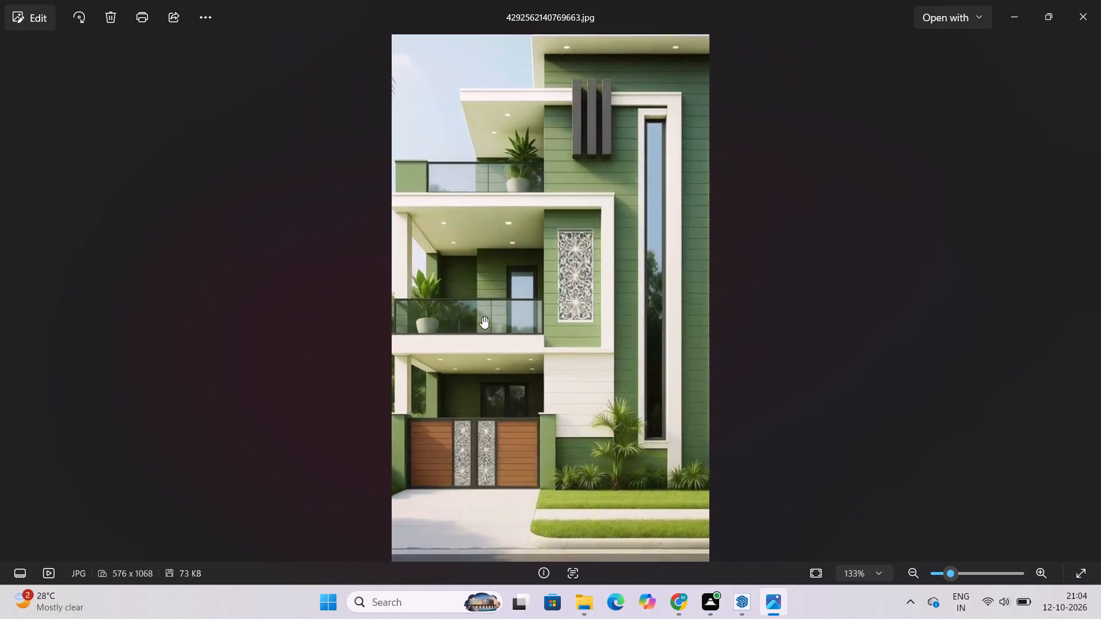
pyautogui.scroll(2, 482, 316)
pyautogui.scroll(-6, 481, 294)
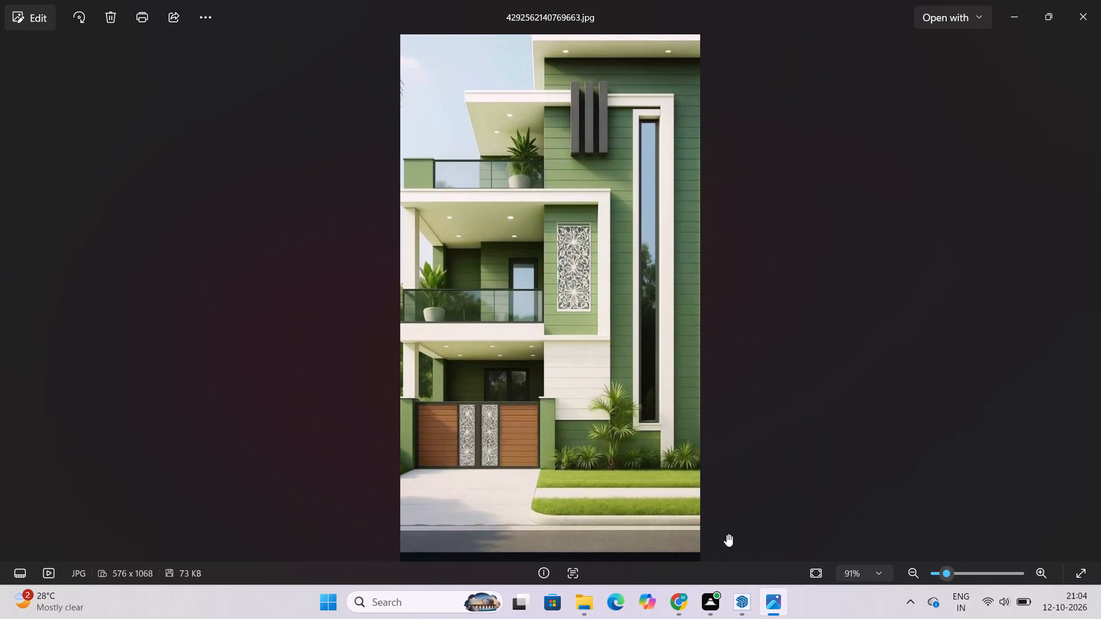
# Return to SketchUp and compare the model's front wall and roof overhang with the reference image.
pyautogui.click(736, 598)
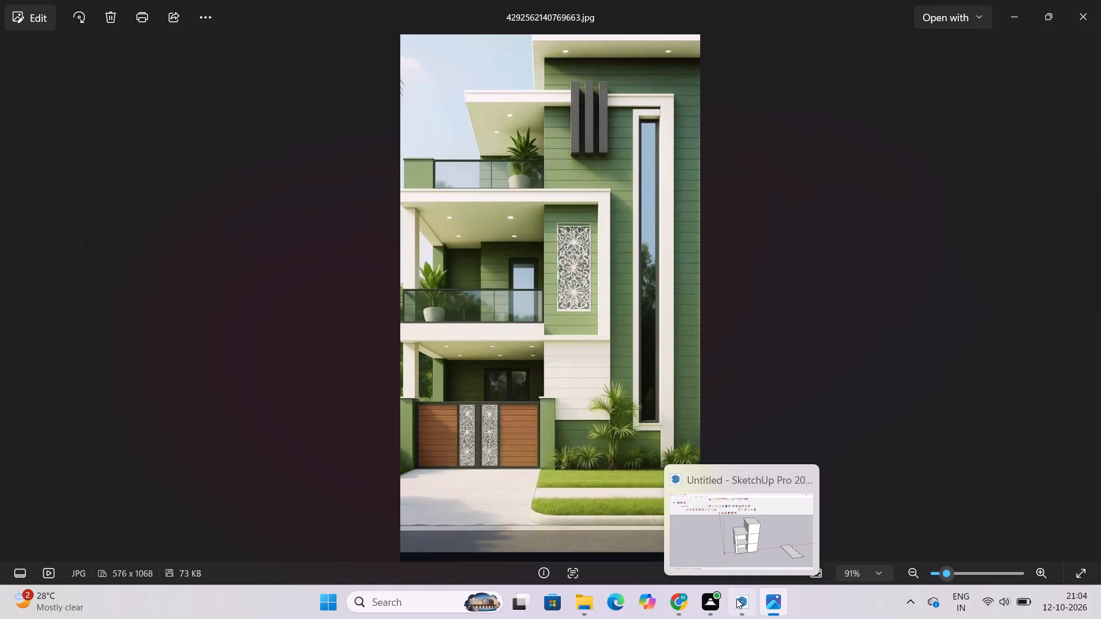
pyautogui.scroll(-5, 603, 383)
pyautogui.scroll(10, 575, 254)
pyautogui.moveTo(596, 344); pyautogui.dragTo(614, 236)
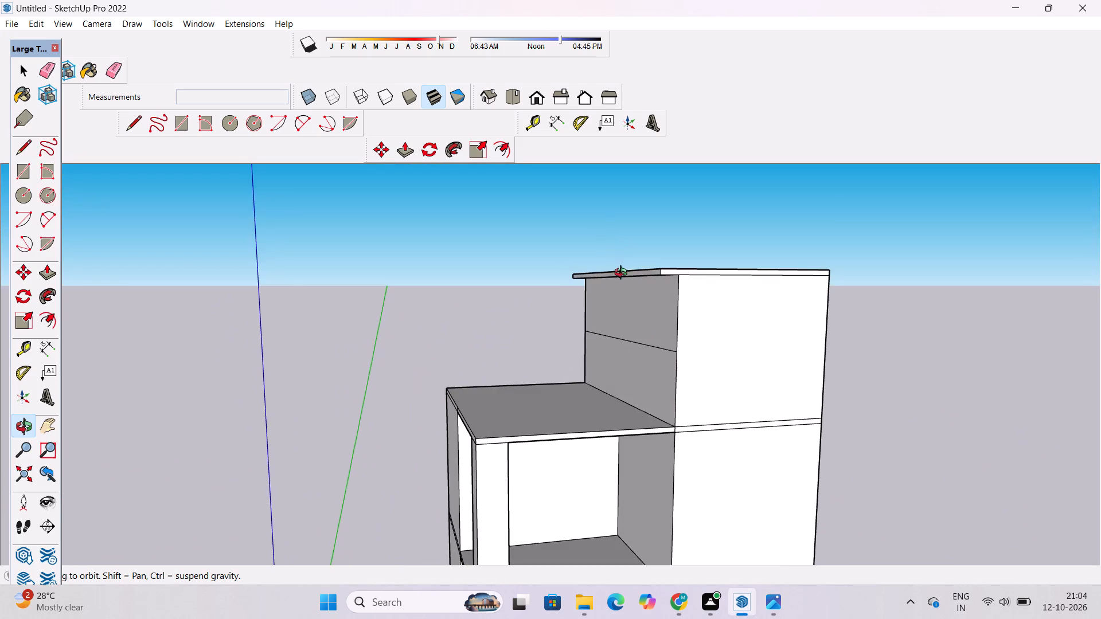
pyautogui.keyDown('shift'); pyautogui.moveTo(642, 371); pyautogui.dragTo(635, 279); pyautogui.keyUp('shift')
pyautogui.moveTo(637, 291); pyautogui.dragTo(631, 348)
pyautogui.scroll(-6, 625, 316)
pyautogui.keyDown('shift'); pyautogui.moveTo(639, 325); pyautogui.dragTo(612, 303); pyautogui.keyUp('shift')
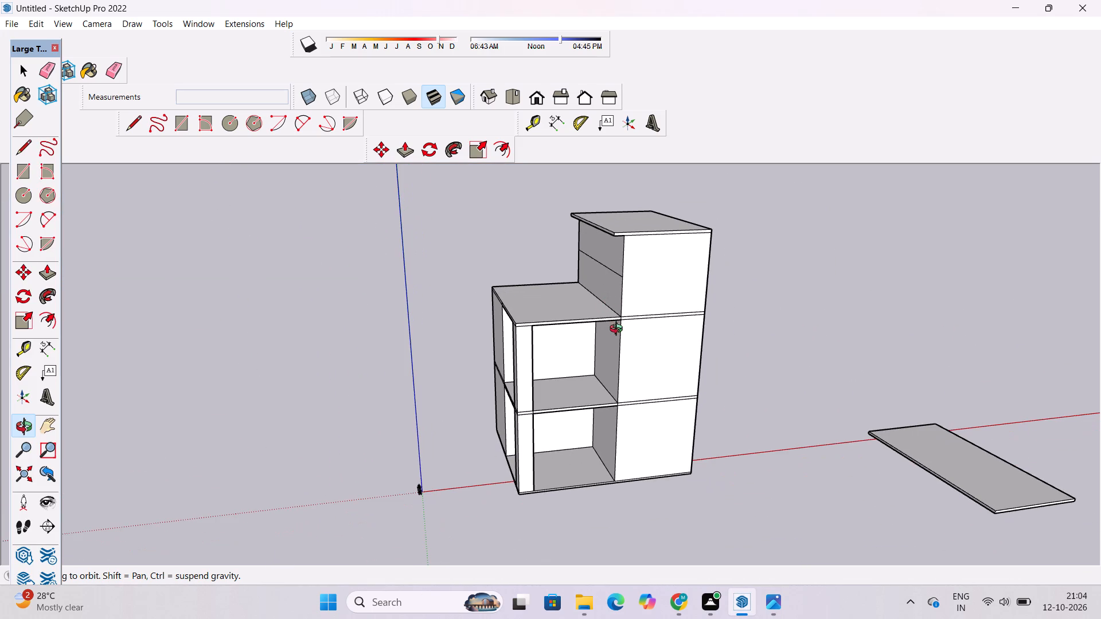
pyautogui.click(734, 598)
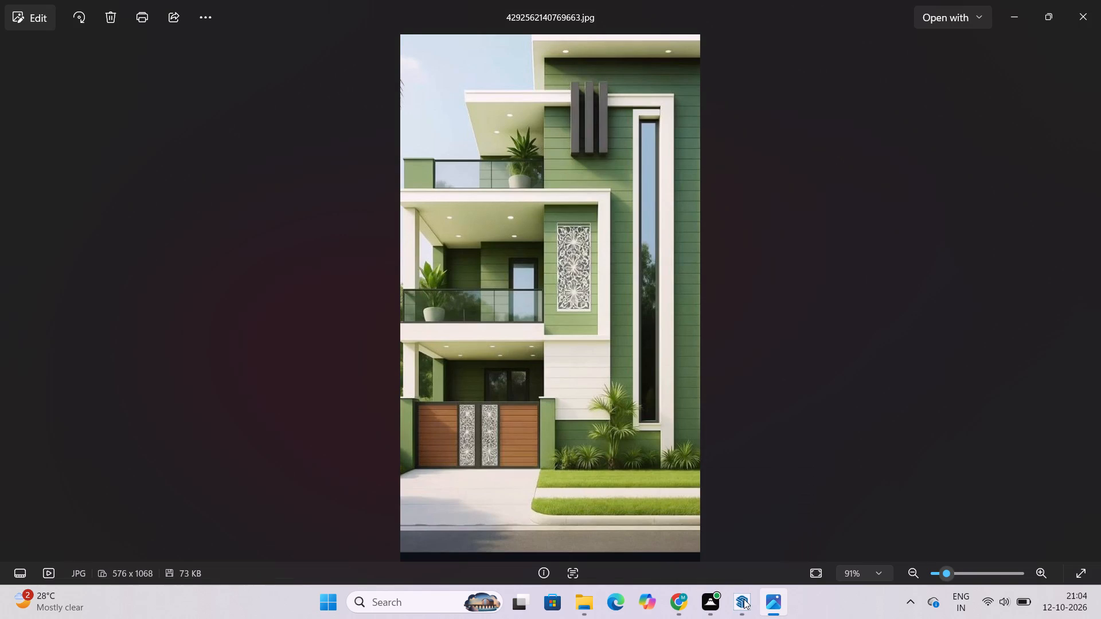
pyautogui.click(747, 601)
pyautogui.scroll(-5, 330, 267)
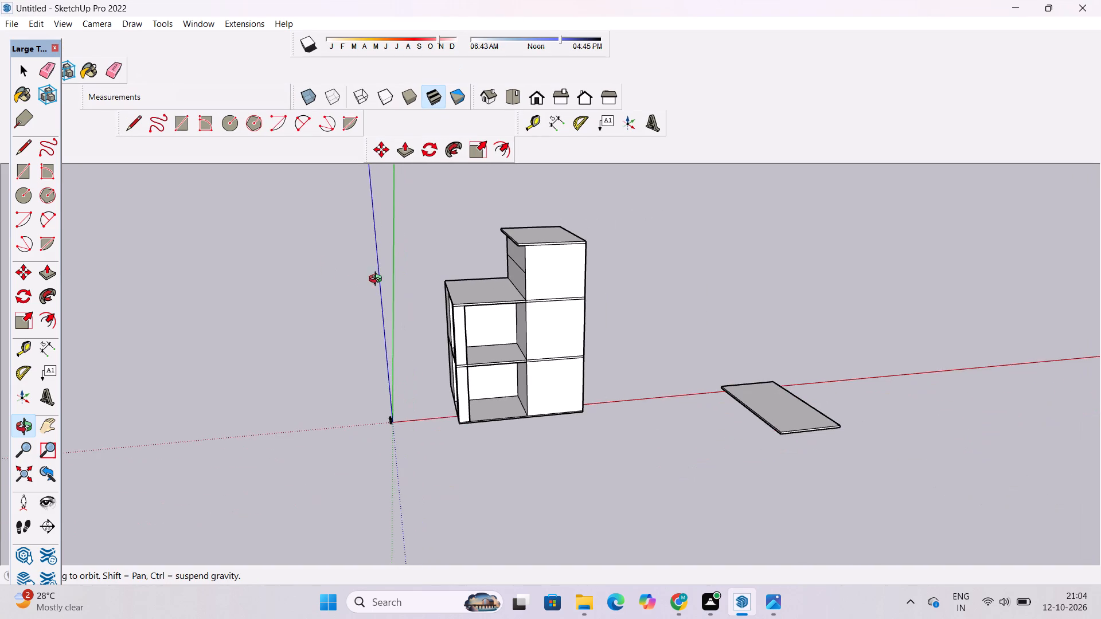
pyautogui.moveTo(384, 284); pyautogui.dragTo(366, 375)
pyautogui.scroll(4, 409, 366)
pyautogui.moveTo(548, 381); pyautogui.dragTo(576, 332)
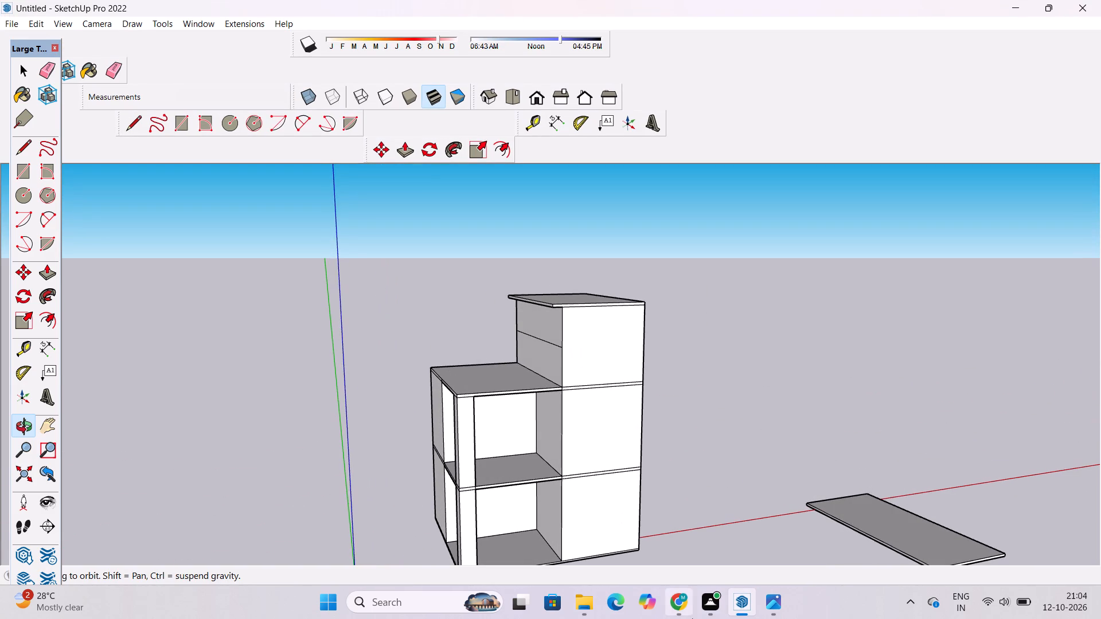
pyautogui.click(741, 605)
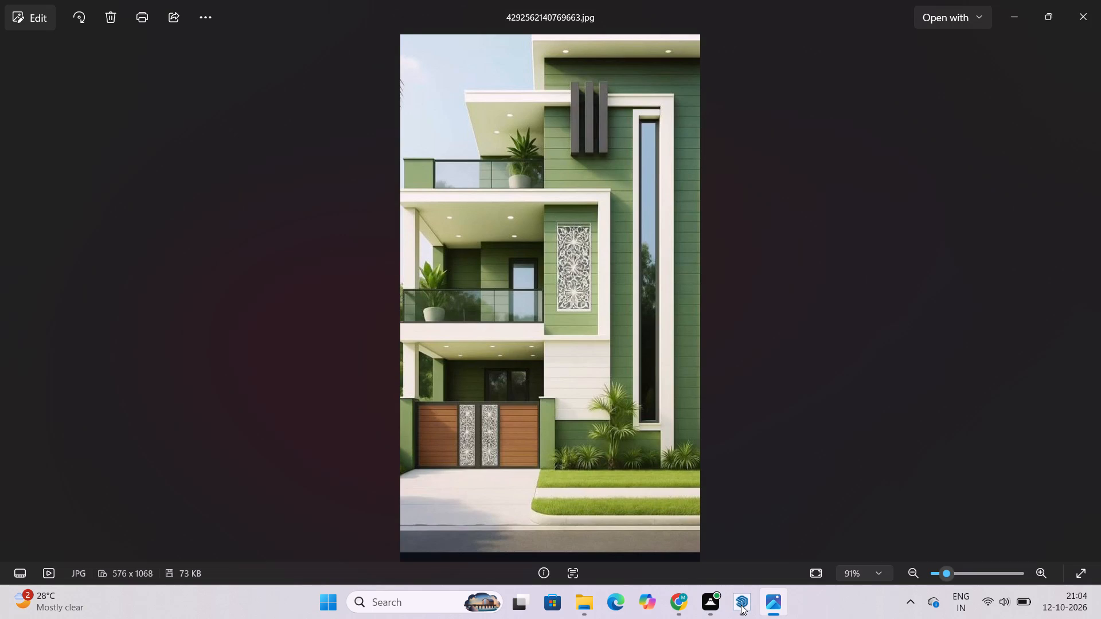
pyautogui.click(741, 605)
# Erase the horizontal floor lines crossing the front wall of the tall block so it is one continuous face.
pyautogui.scroll(-3, 529, 513)
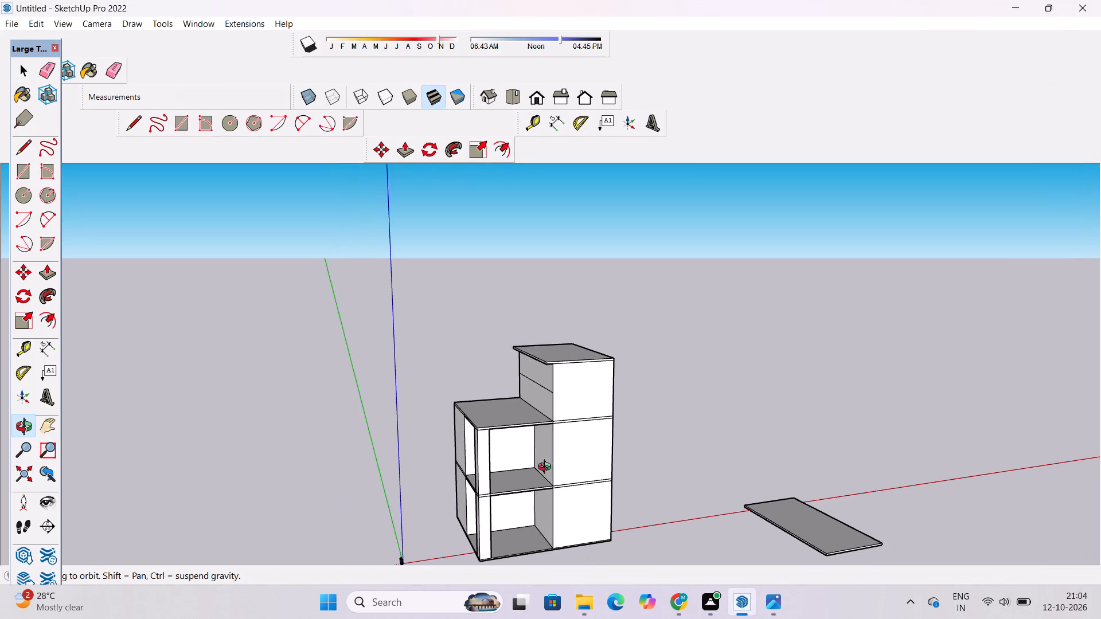
pyautogui.moveTo(579, 433); pyautogui.dragTo(528, 429)
pyautogui.scroll(3, 529, 426)
pyautogui.keyDown('shift'); pyautogui.moveTo(569, 438); pyautogui.dragTo(555, 324); pyautogui.keyUp('shift')
pyautogui.moveTo(569, 353); pyautogui.dragTo(545, 352)
pyautogui.scroll(8, 546, 336)
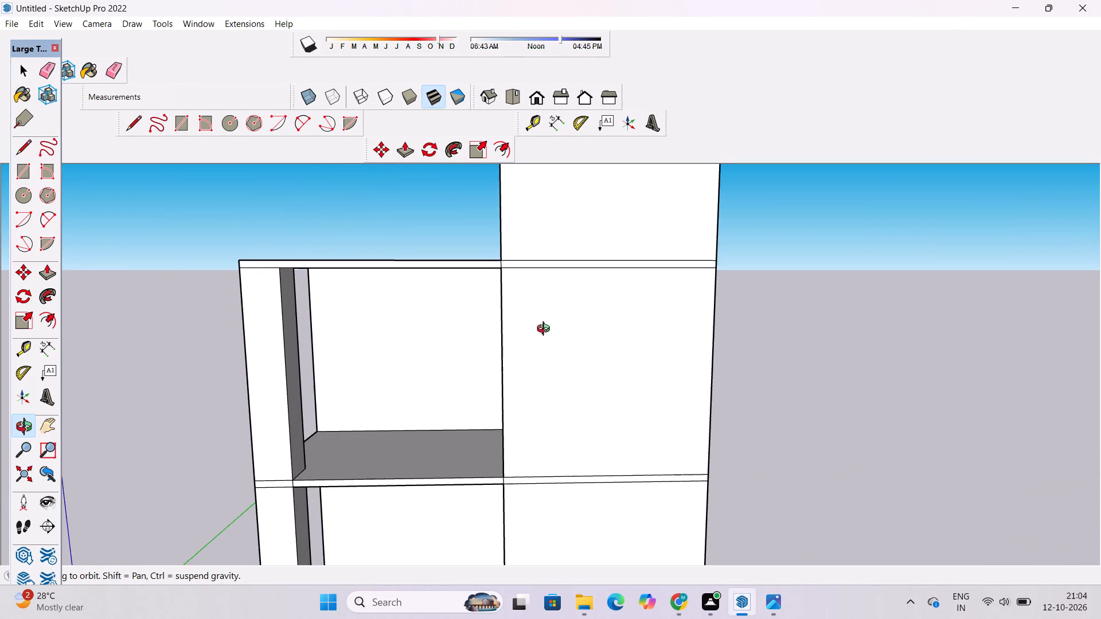
pyautogui.keyDown('shift'); pyautogui.moveTo(546, 328); pyautogui.dragTo(474, 260); pyautogui.keyUp('shift')
pyautogui.keyDown('shift'); pyautogui.scroll(-7, 473, 255); pyautogui.keyUp('shift')
pyautogui.keyDown('shift'); pyautogui.click(494, 281); pyautogui.keyUp('shift')
pyautogui.press('e')
pyautogui.moveTo(525, 220); pyautogui.dragTo(525, 230)
pyautogui.moveTo(520, 265); pyautogui.dragTo(519, 346)
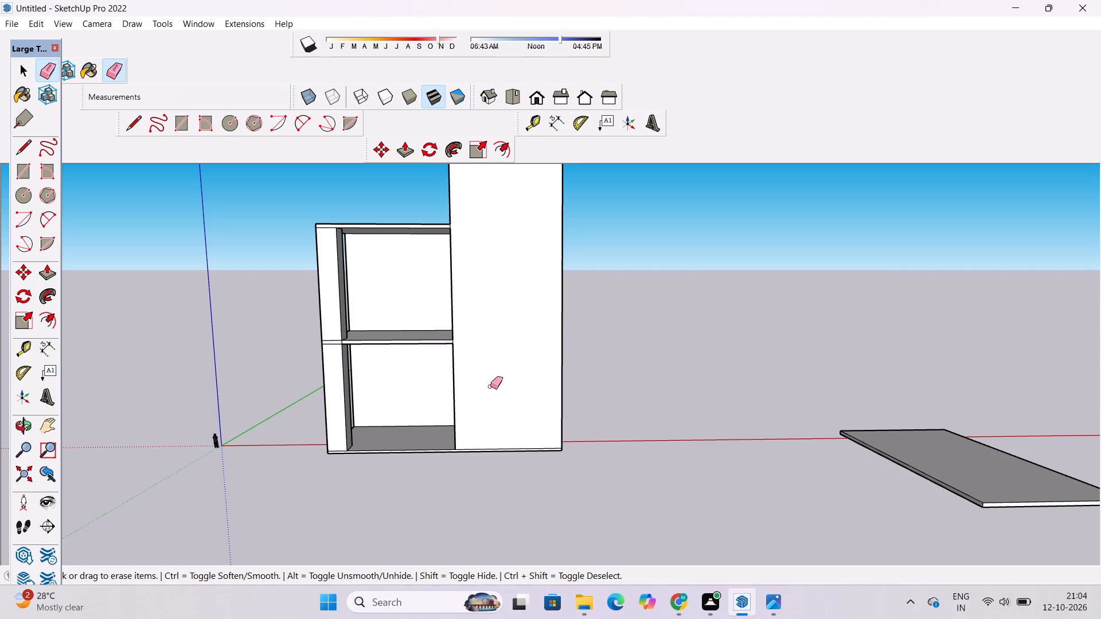
# Place a vertical Tape Measure guide at the midpoint of the tall block's front wall, 22' 6" from its terrace-side edge.
pyautogui.press('o')
pyautogui.scroll(8, 442, 356)
pyautogui.scroll(-5, 468, 344)
pyautogui.keyDown('shift'); pyautogui.moveTo(498, 351); pyautogui.dragTo(495, 362); pyautogui.keyUp('shift')
pyautogui.scroll(-6, 496, 359)
pyautogui.keyDown('shift'); pyautogui.moveTo(501, 358); pyautogui.dragTo(501, 378); pyautogui.keyUp('shift')
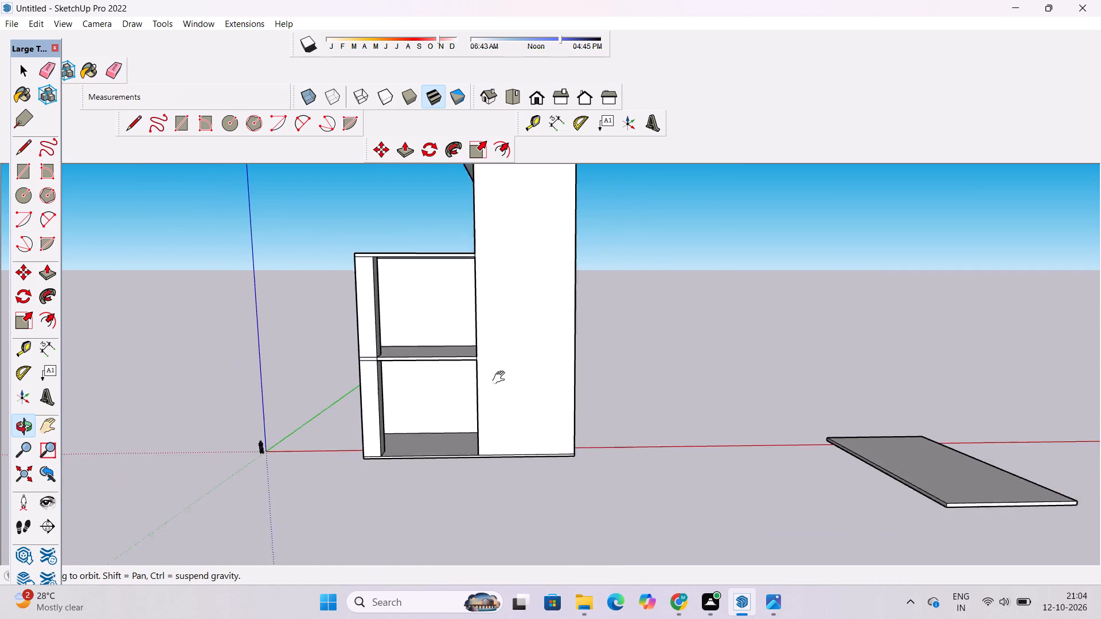
pyautogui.keyDown('shift'); pyautogui.moveTo(501, 378); pyautogui.dragTo(501, 412); pyautogui.keyUp('shift')
pyautogui.click(739, 601)
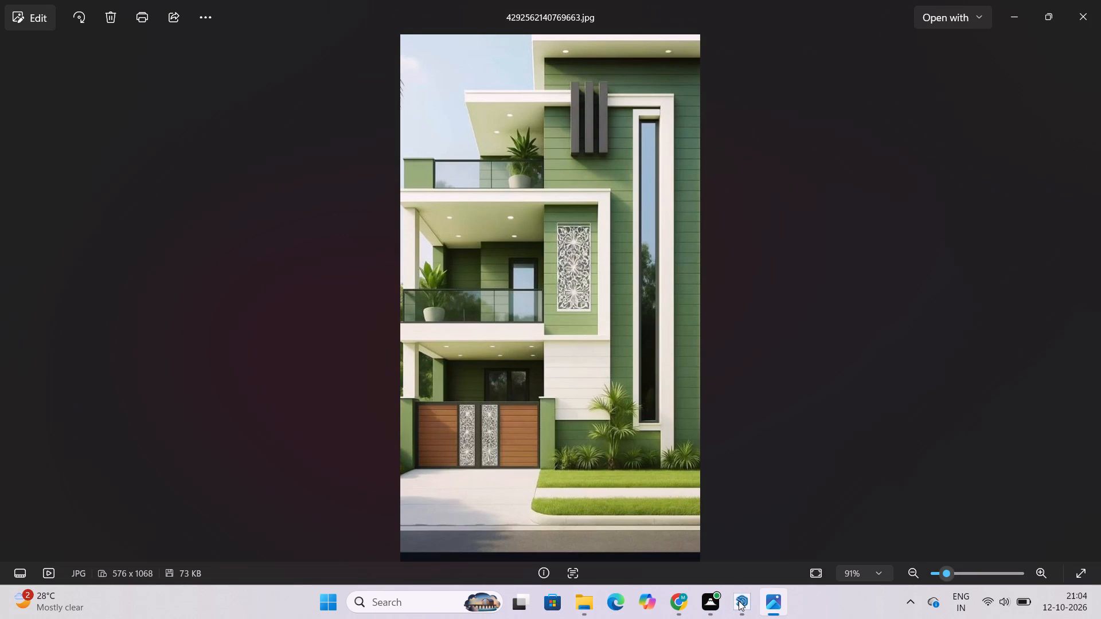
pyautogui.click(739, 601)
pyautogui.scroll(-5, 623, 449)
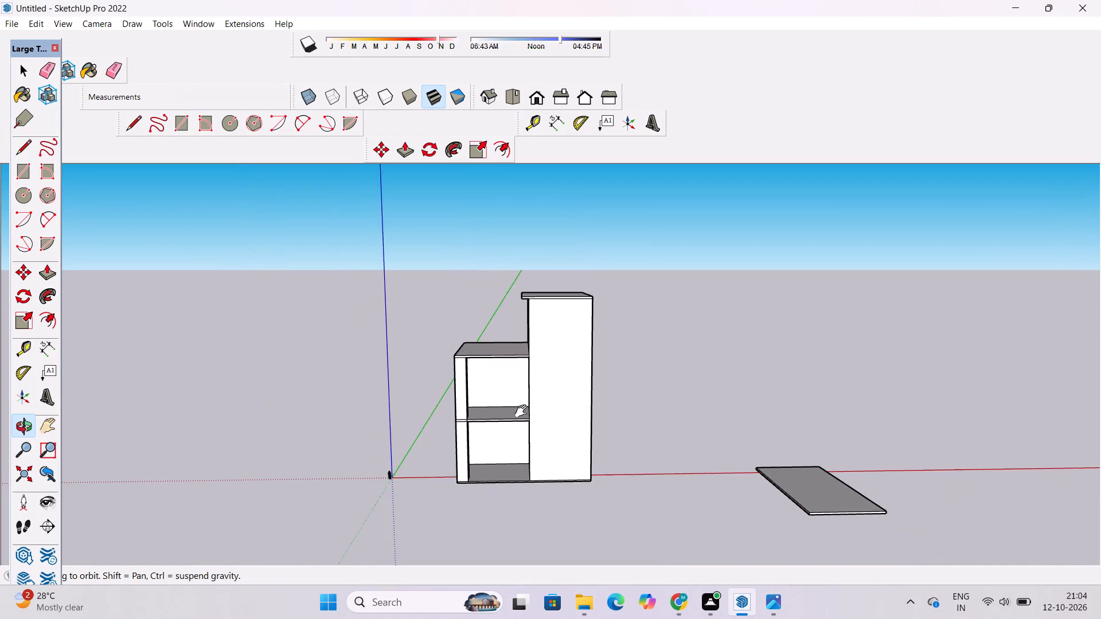
pyautogui.keyDown('shift'); pyautogui.scroll(5, 524, 412); pyautogui.keyUp('shift')
pyautogui.keyDown('shift'); pyautogui.moveTo(532, 406); pyautogui.dragTo(539, 376); pyautogui.keyUp('shift')
pyautogui.press('t')
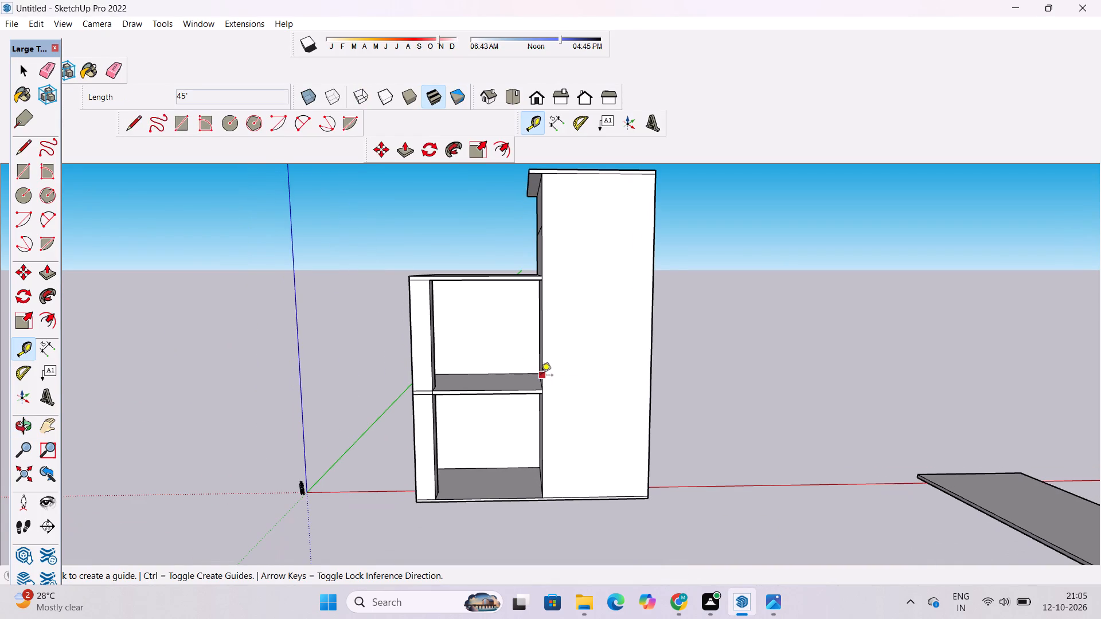
pyautogui.click(540, 335)
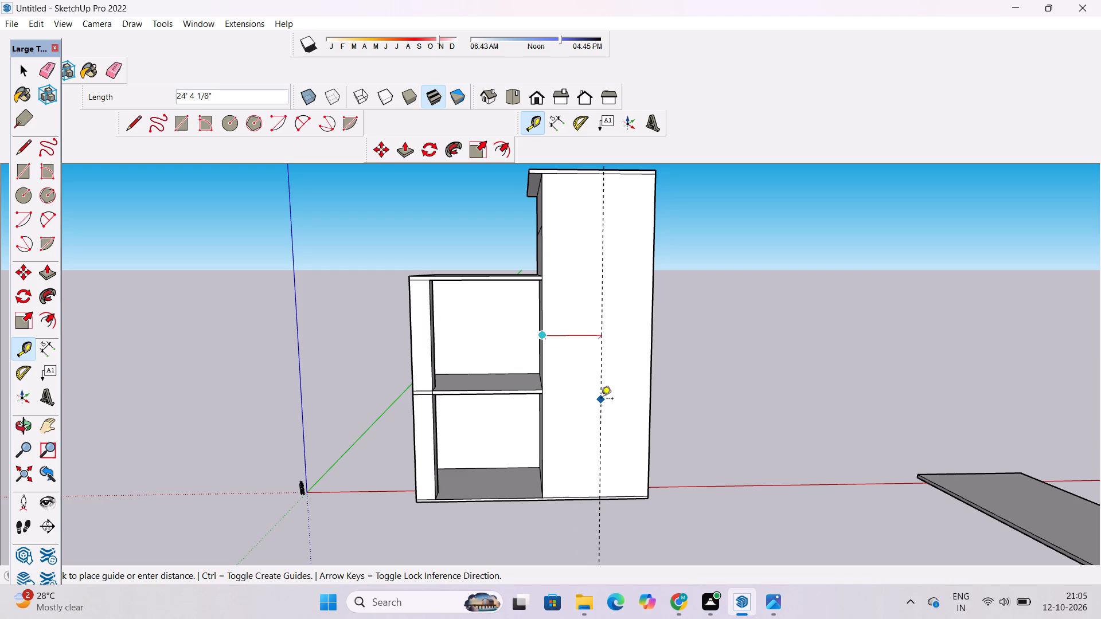
pyautogui.click(595, 497)
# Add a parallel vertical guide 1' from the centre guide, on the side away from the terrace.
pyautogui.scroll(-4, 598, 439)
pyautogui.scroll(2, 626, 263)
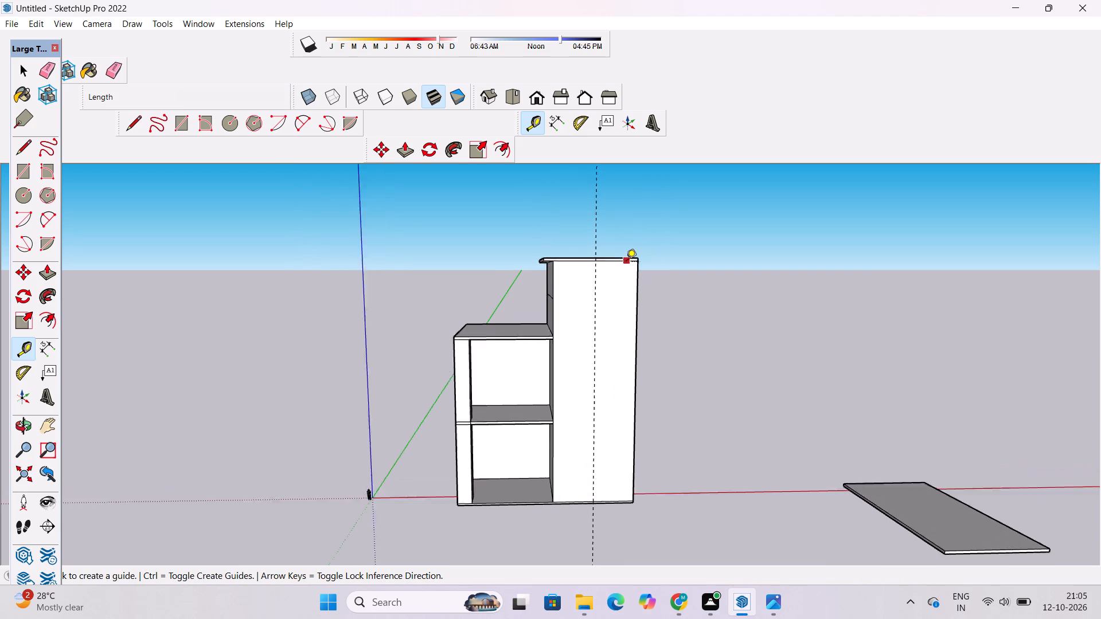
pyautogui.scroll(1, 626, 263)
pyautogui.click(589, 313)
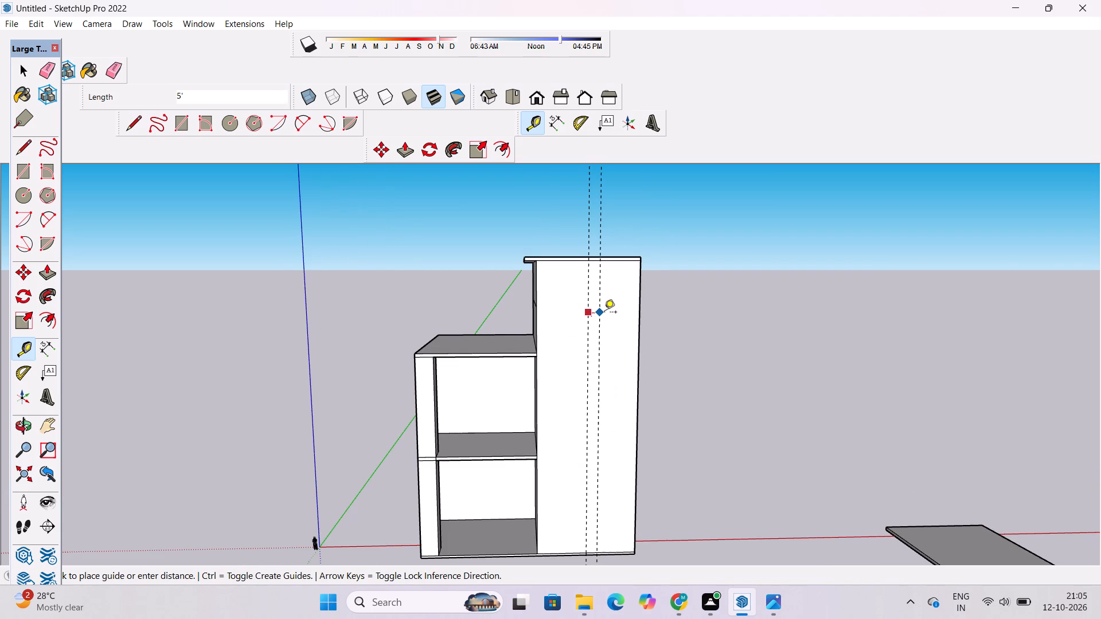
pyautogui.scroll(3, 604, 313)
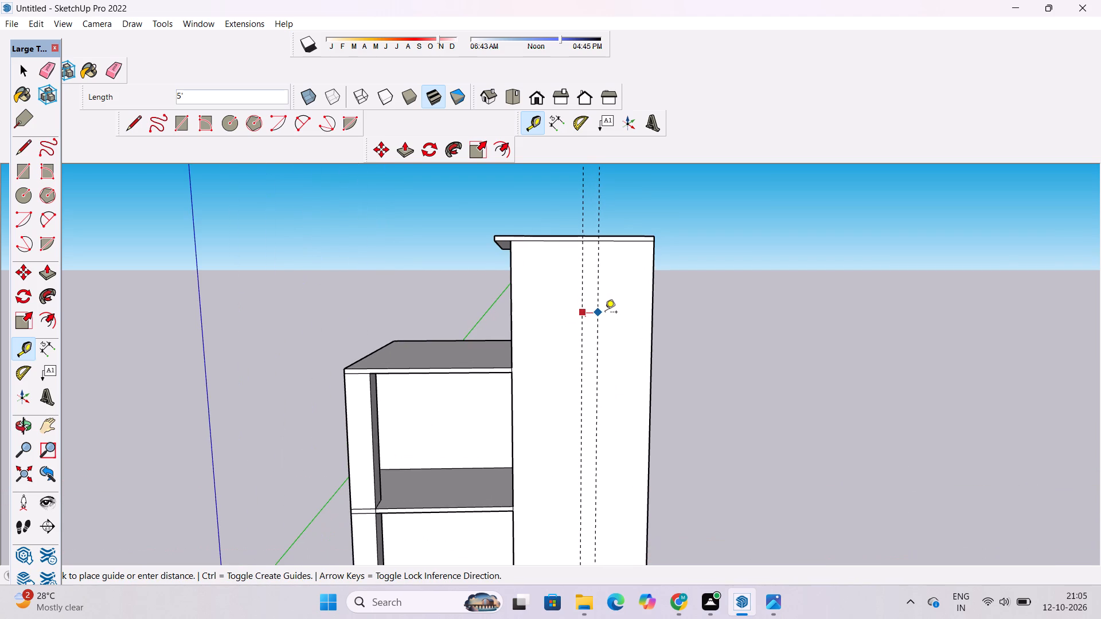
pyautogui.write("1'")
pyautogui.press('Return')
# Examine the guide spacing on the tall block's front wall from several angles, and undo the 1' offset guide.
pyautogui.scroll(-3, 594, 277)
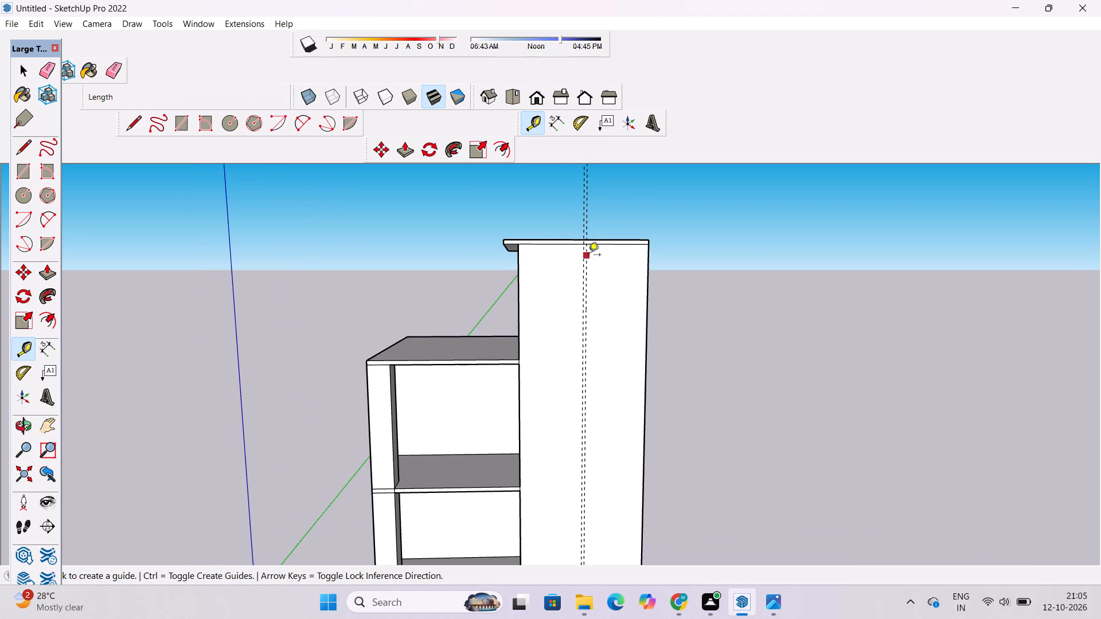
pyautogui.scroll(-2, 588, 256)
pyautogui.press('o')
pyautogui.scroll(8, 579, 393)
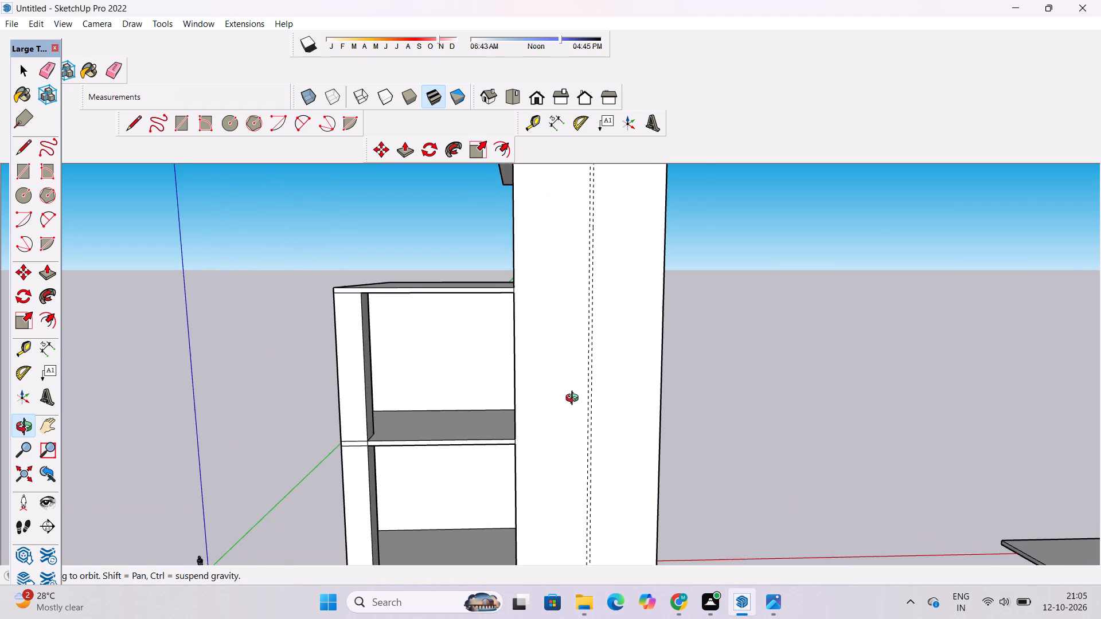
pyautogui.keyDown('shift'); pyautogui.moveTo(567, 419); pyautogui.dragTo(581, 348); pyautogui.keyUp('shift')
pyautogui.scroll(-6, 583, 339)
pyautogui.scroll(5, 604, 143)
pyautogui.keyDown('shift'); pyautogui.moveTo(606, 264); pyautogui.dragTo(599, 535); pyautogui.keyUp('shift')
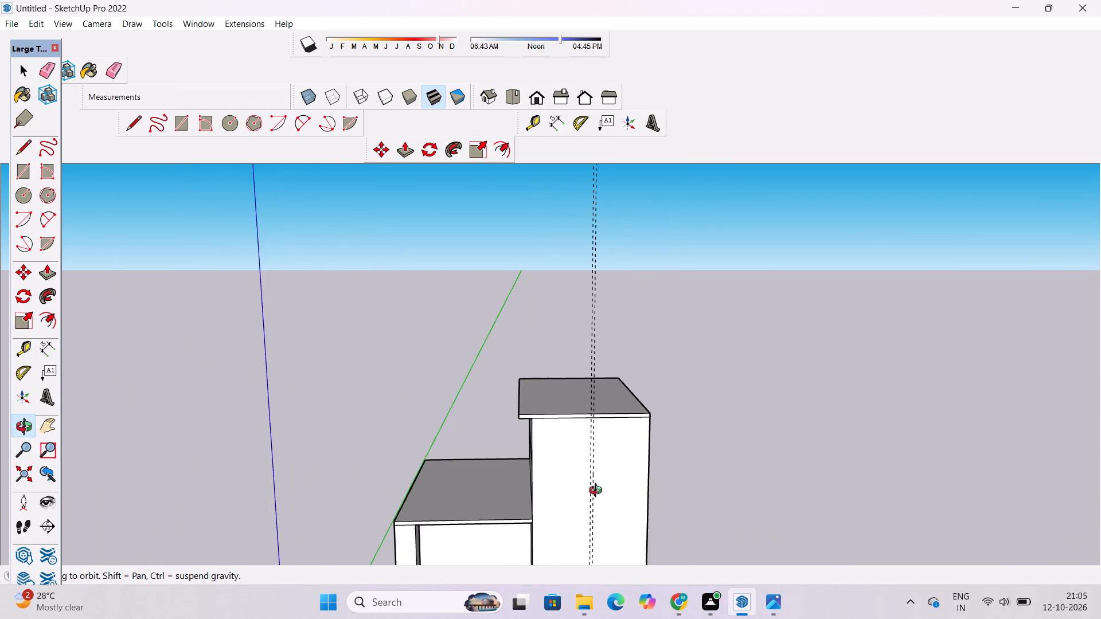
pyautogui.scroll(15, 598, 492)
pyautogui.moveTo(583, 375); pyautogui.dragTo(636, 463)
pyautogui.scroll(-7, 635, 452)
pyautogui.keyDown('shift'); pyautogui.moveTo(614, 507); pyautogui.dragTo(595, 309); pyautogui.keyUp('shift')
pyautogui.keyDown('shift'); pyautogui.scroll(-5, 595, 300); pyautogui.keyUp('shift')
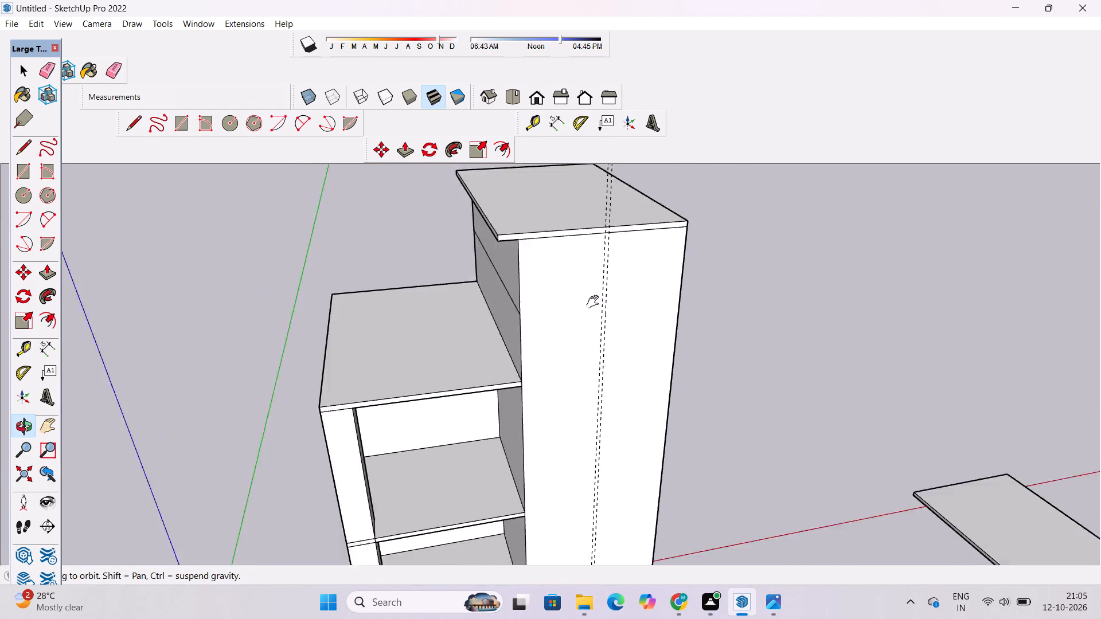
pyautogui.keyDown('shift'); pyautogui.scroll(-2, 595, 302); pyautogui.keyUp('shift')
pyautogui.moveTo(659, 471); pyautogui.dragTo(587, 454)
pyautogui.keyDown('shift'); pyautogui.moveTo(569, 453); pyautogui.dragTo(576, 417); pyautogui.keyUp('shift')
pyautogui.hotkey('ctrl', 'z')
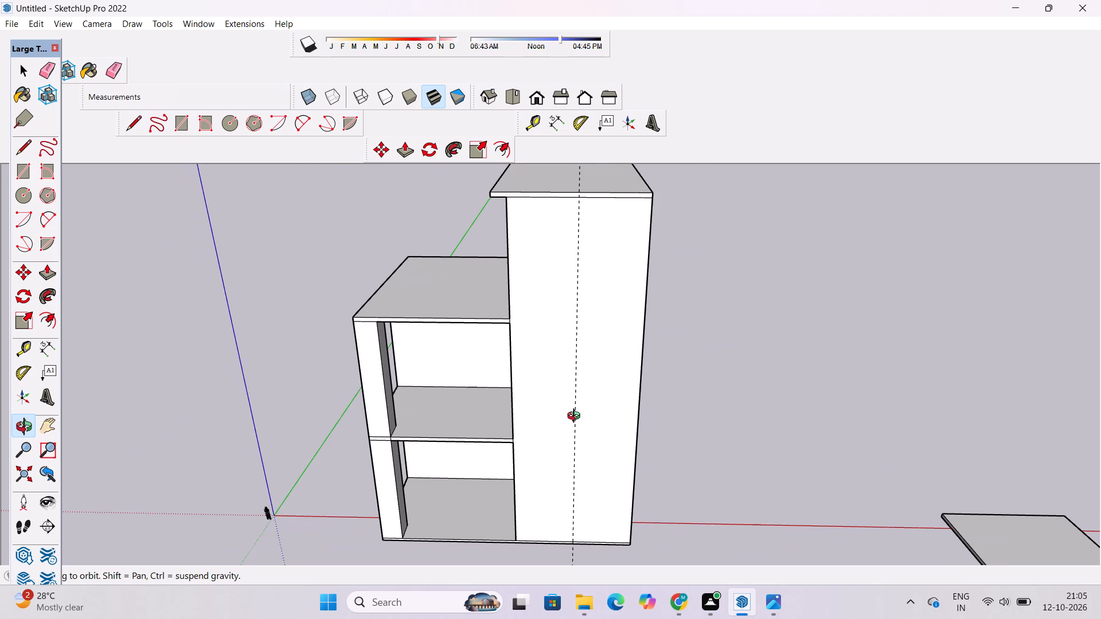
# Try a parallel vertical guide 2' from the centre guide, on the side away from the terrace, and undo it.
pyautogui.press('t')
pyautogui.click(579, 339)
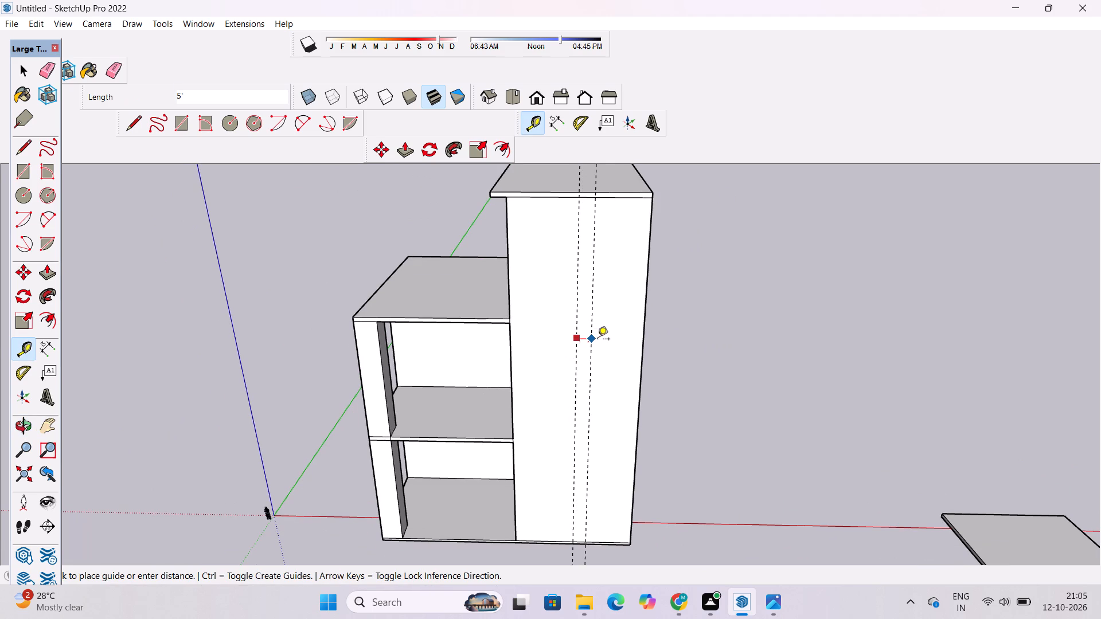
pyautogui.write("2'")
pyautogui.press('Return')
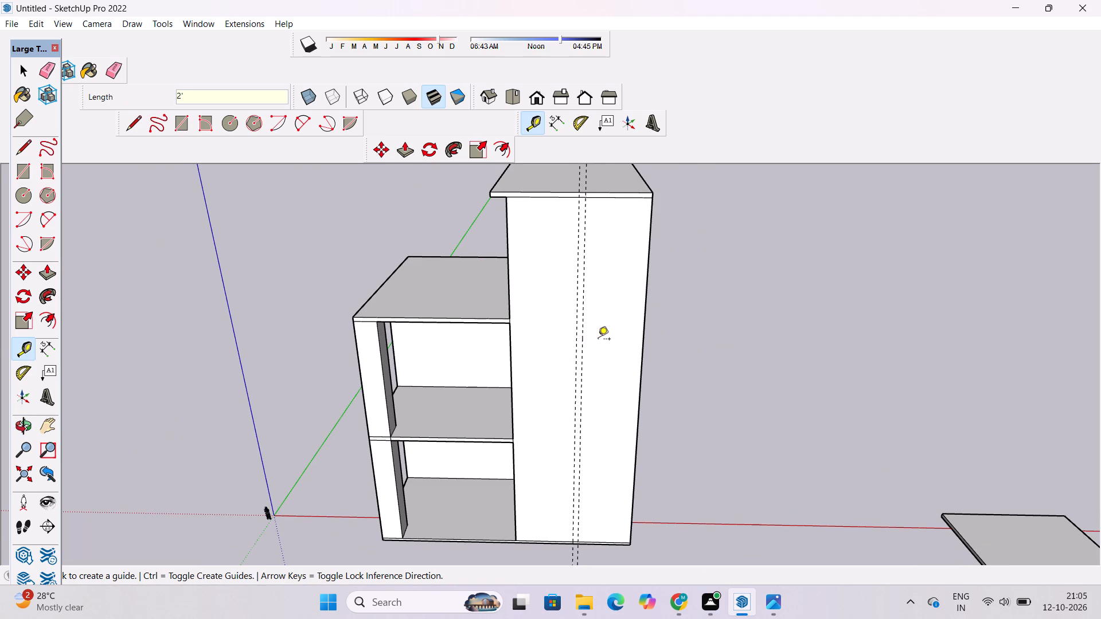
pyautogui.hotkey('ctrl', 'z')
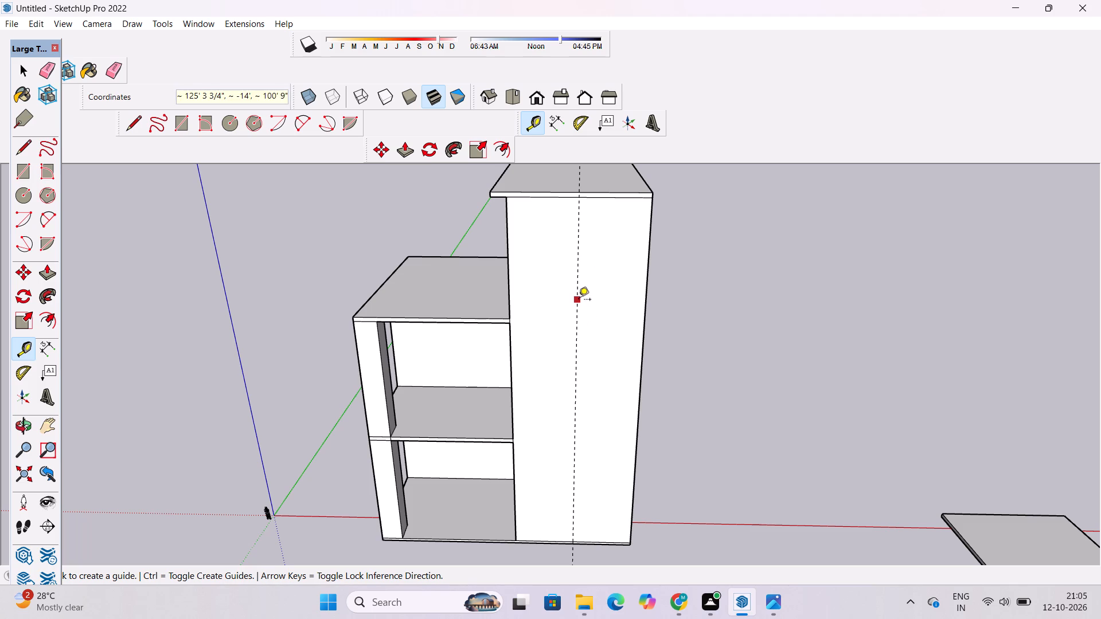
# Add a parallel vertical guide 3' from the centre guide, on the side away from the terrace.
pyautogui.click(579, 300)
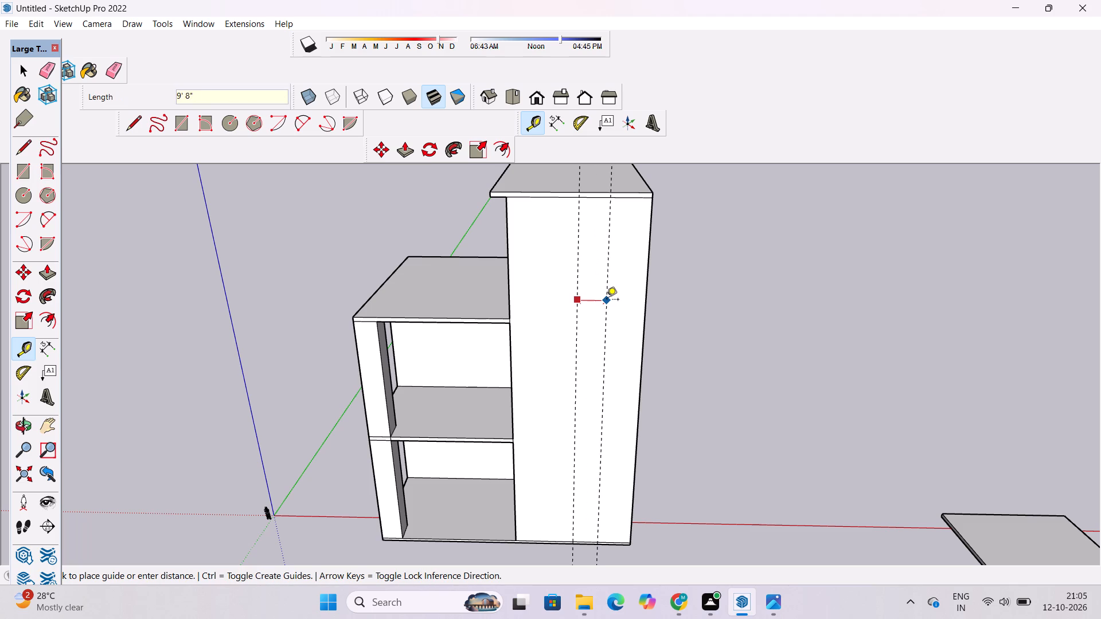
pyautogui.write("3'")
pyautogui.press('Return')
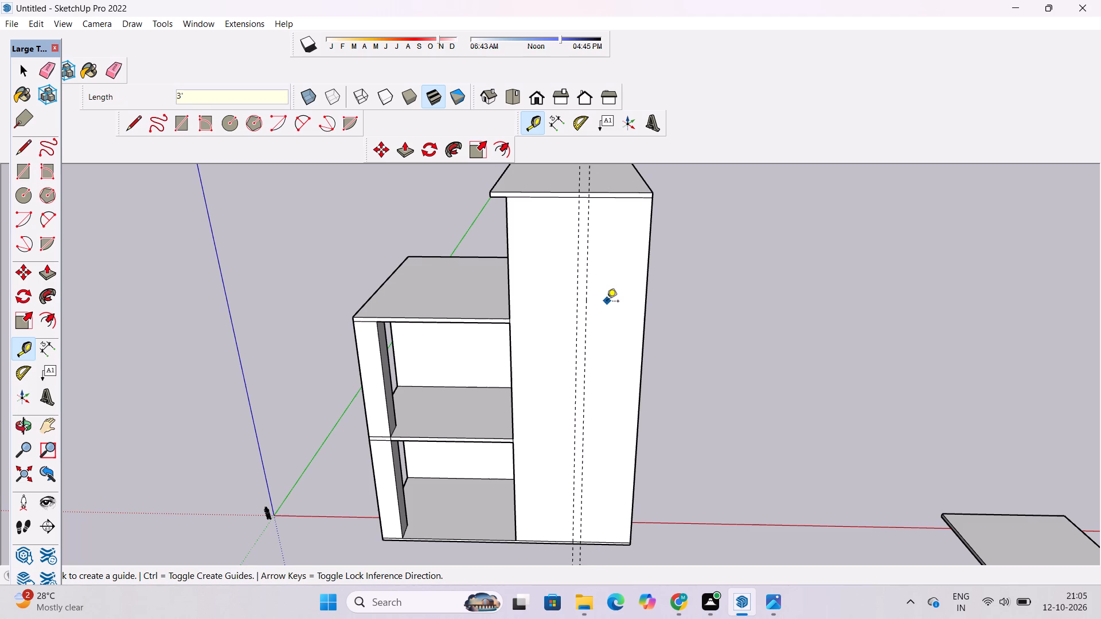
# Examine the pair of vertical guides on the tall block's front wall from several angles.
pyautogui.press('o')
pyautogui.scroll(-1, 607, 303)
pyautogui.keyDown('shift'); pyautogui.moveTo(604, 306); pyautogui.dragTo(612, 358); pyautogui.keyUp('shift')
pyautogui.moveTo(580, 371); pyautogui.dragTo(622, 361)
pyautogui.scroll(-1, 622, 356)
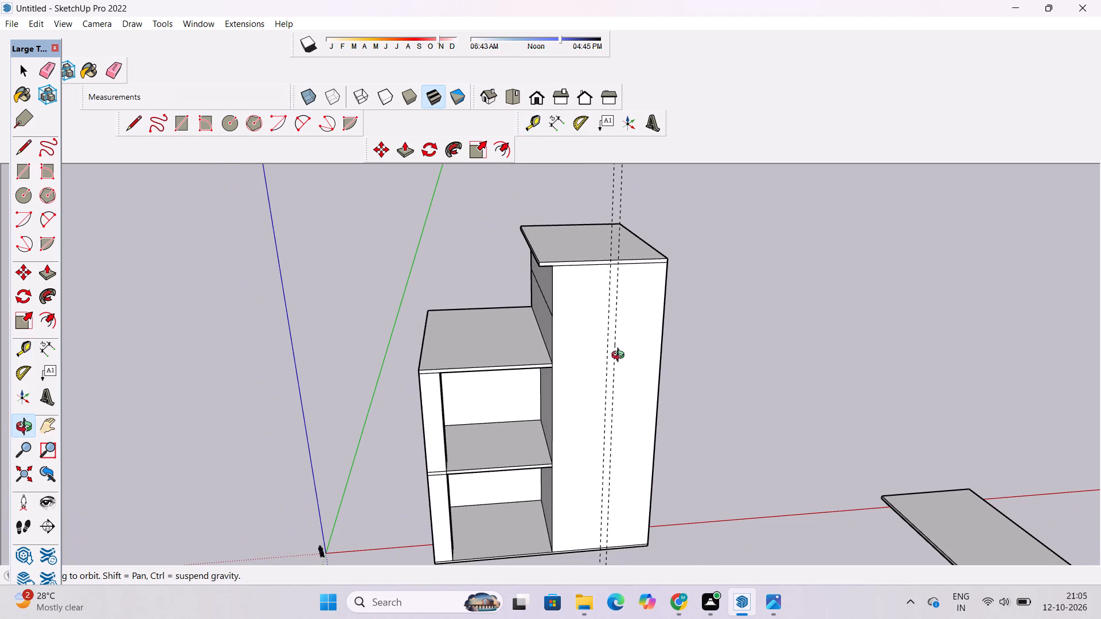
pyautogui.click(614, 365)
pyautogui.scroll(-3, 612, 363)
pyautogui.keyDown('shift'); pyautogui.moveTo(612, 388); pyautogui.dragTo(612, 345); pyautogui.keyUp('shift')
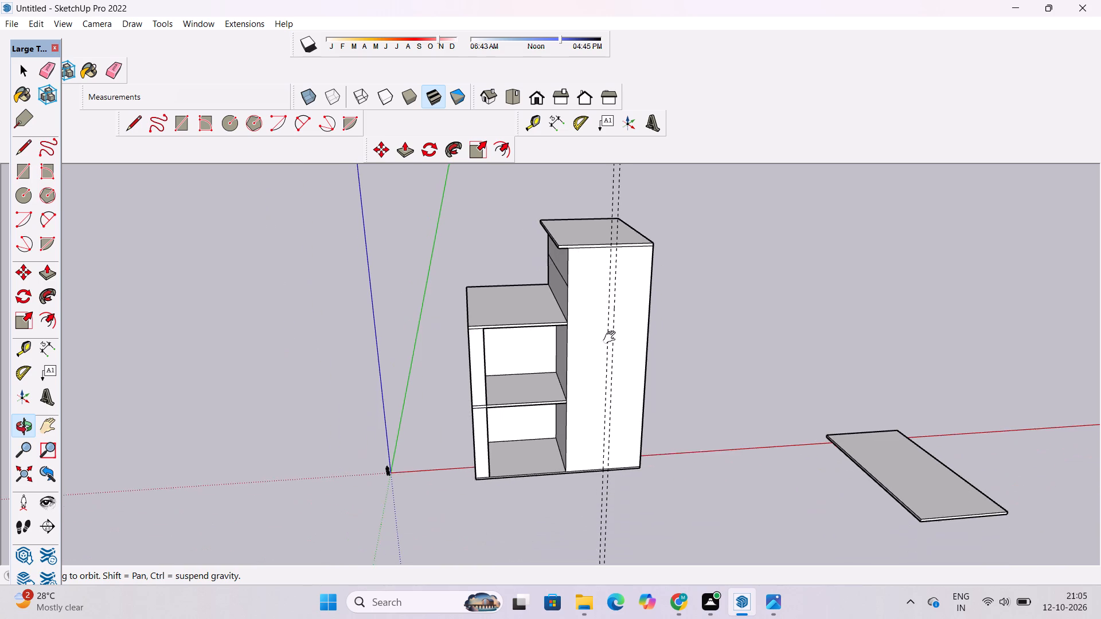
pyautogui.scroll(2, 614, 356)
pyautogui.moveTo(618, 344); pyautogui.dragTo(597, 340)
pyautogui.keyDown('shift'); pyautogui.moveTo(593, 315); pyautogui.dragTo(610, 377); pyautogui.keyUp('shift')
pyautogui.moveTo(609, 374); pyautogui.dragTo(591, 353)
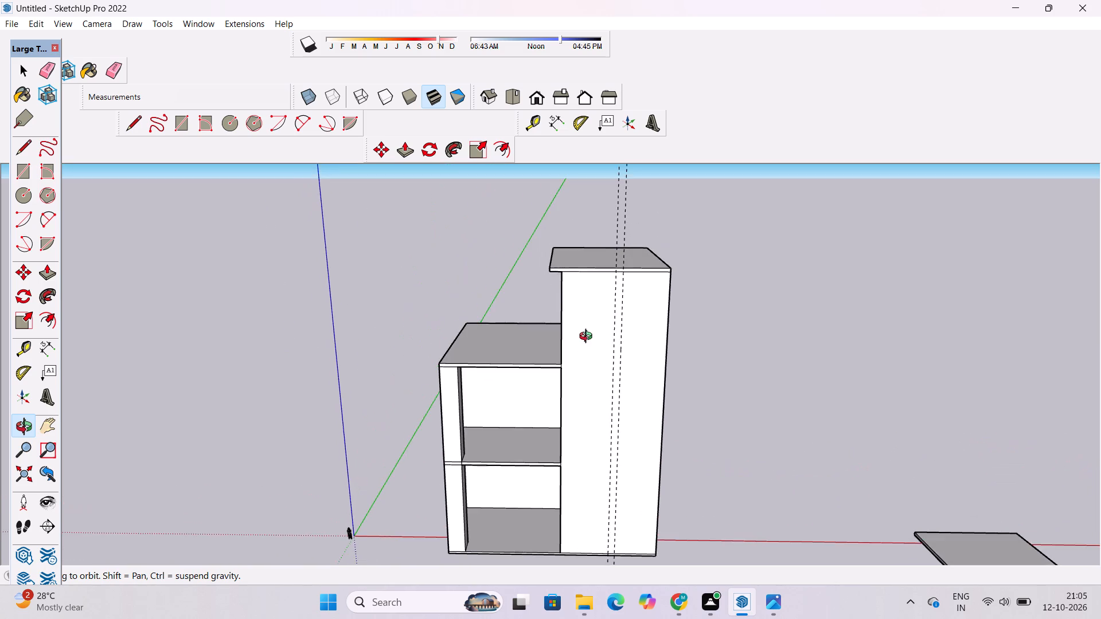
# Check the reference image and place a horizontal guide on the tall block's front wall, 8' below the roof slab's bottom edge.
pyautogui.scroll(4, 589, 304)
pyautogui.moveTo(591, 307); pyautogui.dragTo(713, 354)
pyautogui.scroll(4, 702, 326)
pyautogui.keyDown('shift'); pyautogui.moveTo(701, 316); pyautogui.dragTo(700, 375); pyautogui.keyUp('shift')
pyautogui.keyDown('shift'); pyautogui.moveTo(694, 377); pyautogui.dragTo(689, 372); pyautogui.keyUp('shift')
pyautogui.keyDown('shift'); pyautogui.moveTo(685, 371); pyautogui.dragTo(682, 367); pyautogui.keyUp('shift')
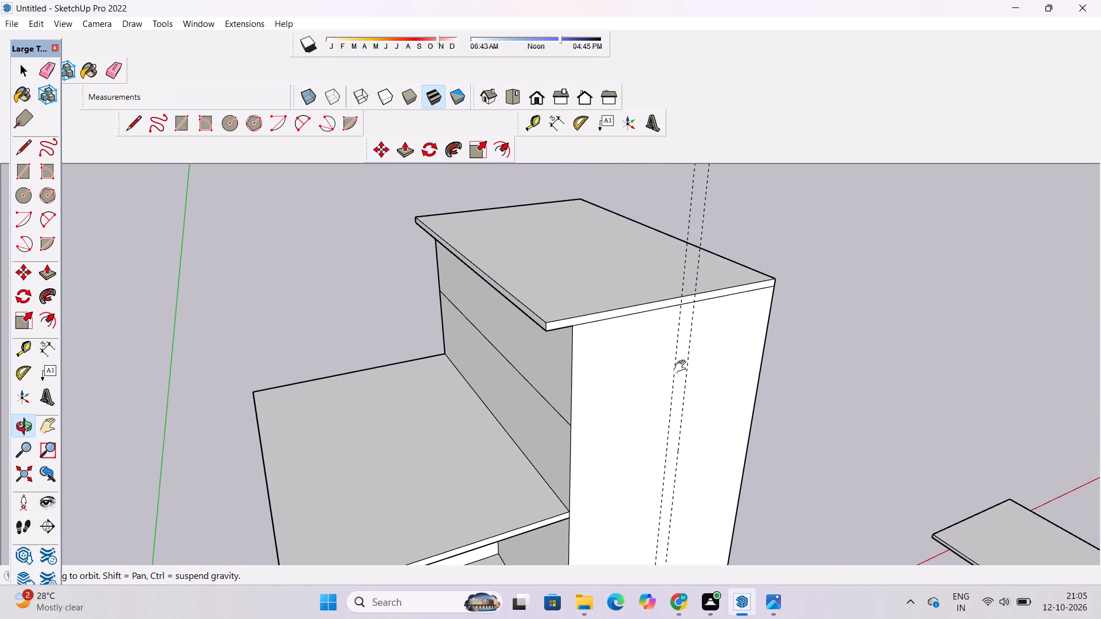
pyautogui.keyDown('shift'); pyautogui.moveTo(682, 367); pyautogui.dragTo(677, 348); pyautogui.keyUp('shift')
pyautogui.press('t')
pyautogui.scroll(1, 633, 281)
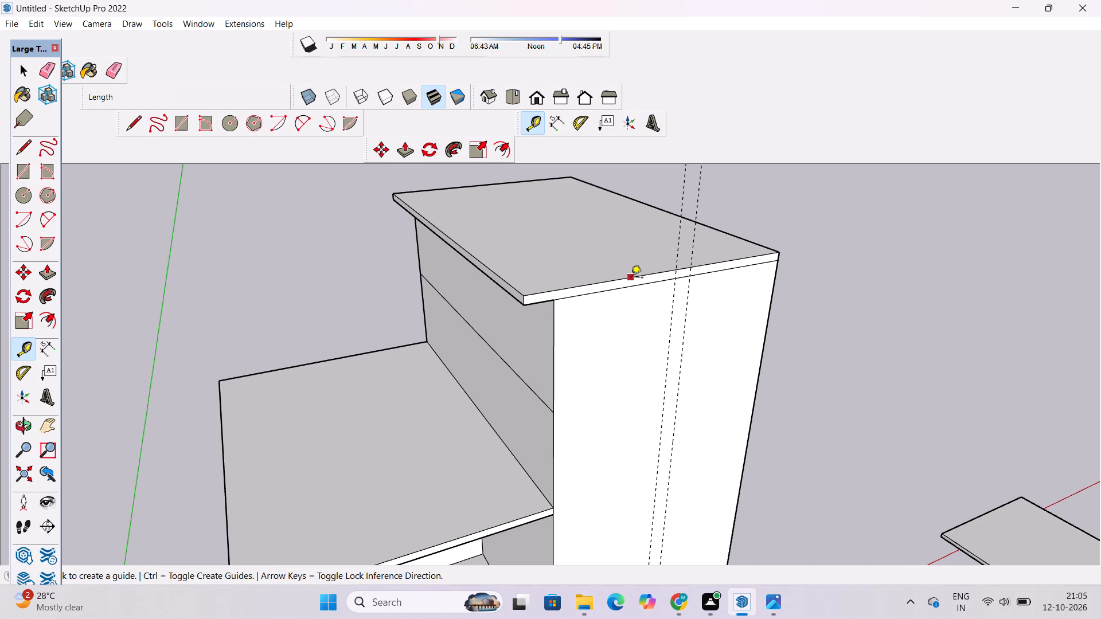
pyautogui.click(624, 288)
pyautogui.scroll(-7, 603, 267)
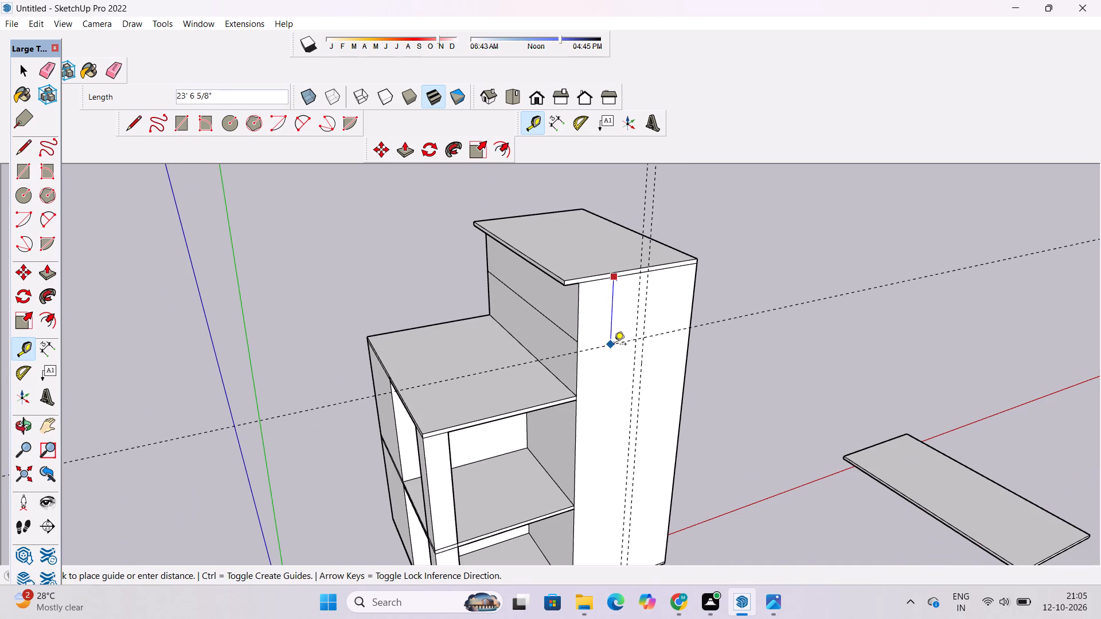
pyautogui.click(730, 600)
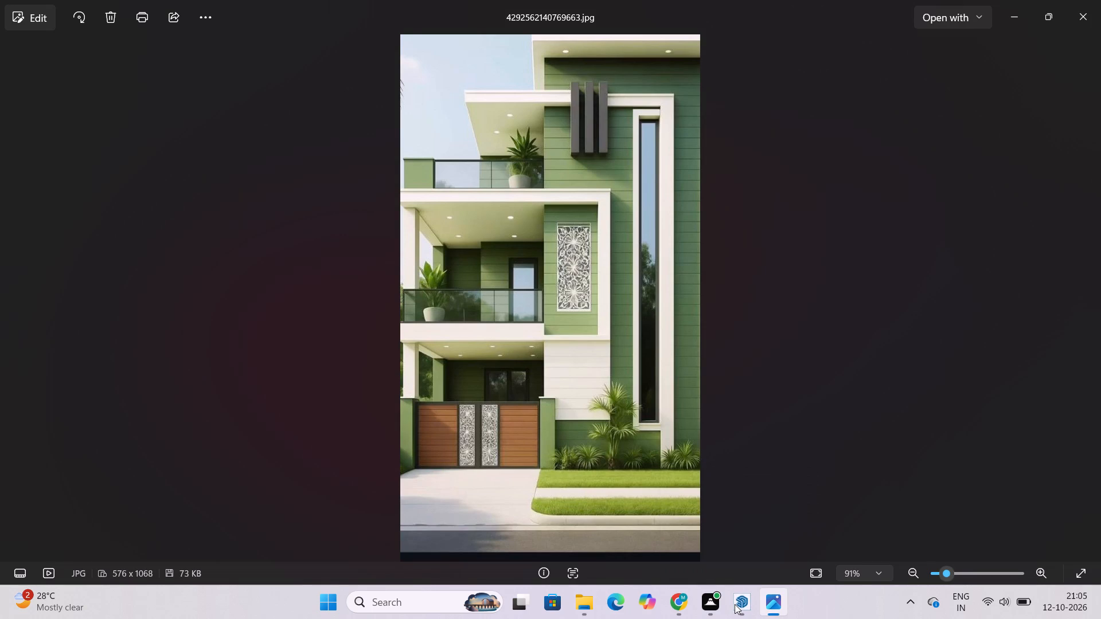
pyautogui.click(735, 604)
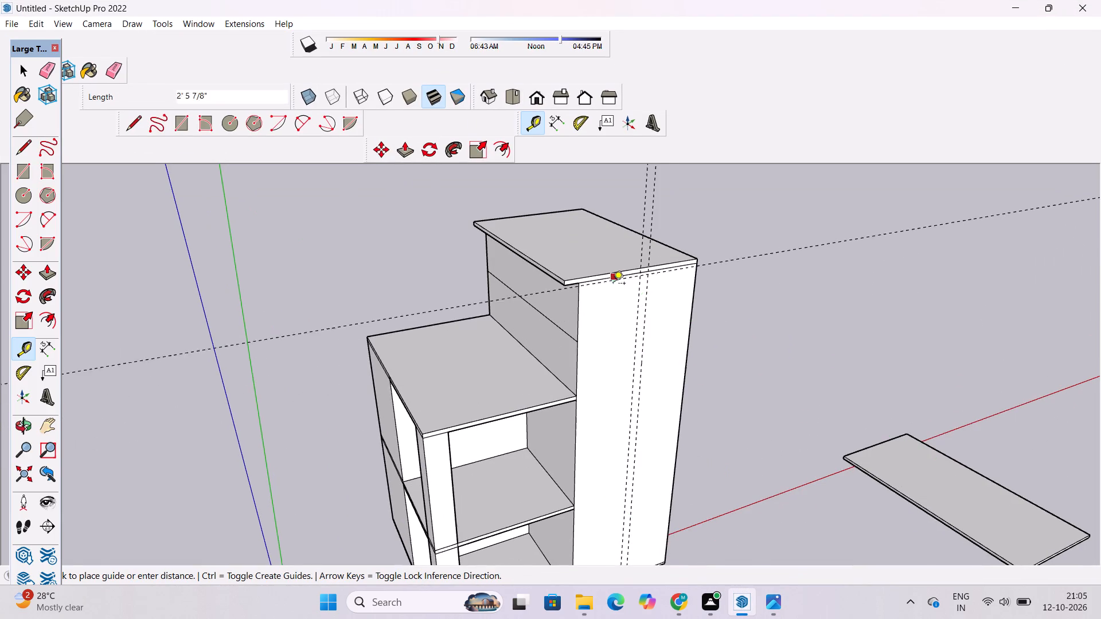
pyautogui.scroll(3, 613, 284)
pyautogui.scroll(-3, 407, 215)
pyautogui.scroll(2, 556, 288)
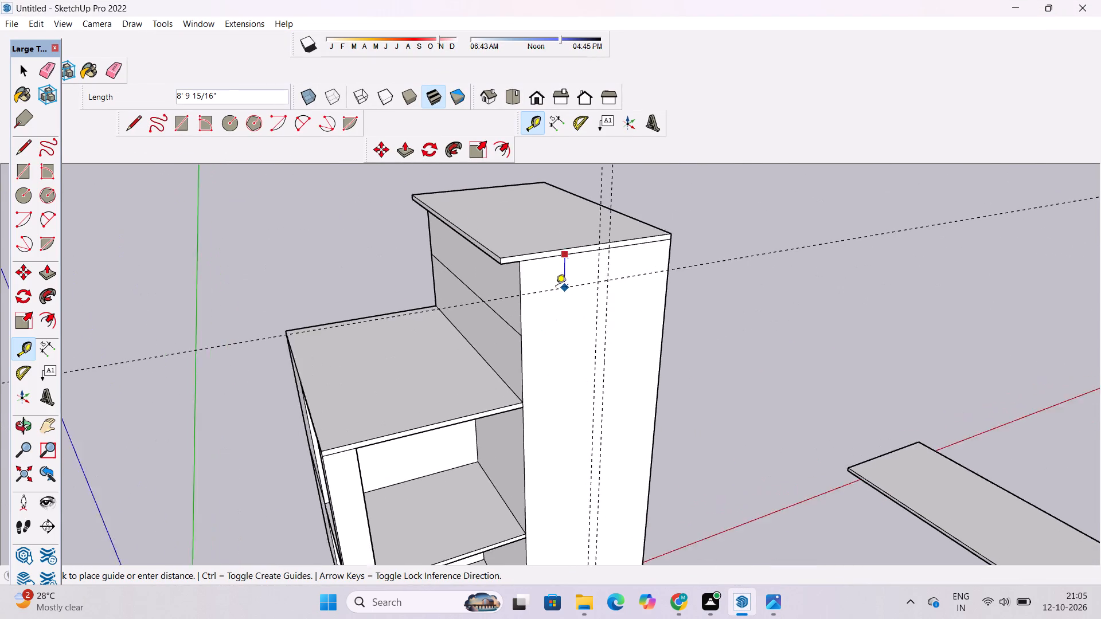
pyautogui.scroll(8, 556, 288)
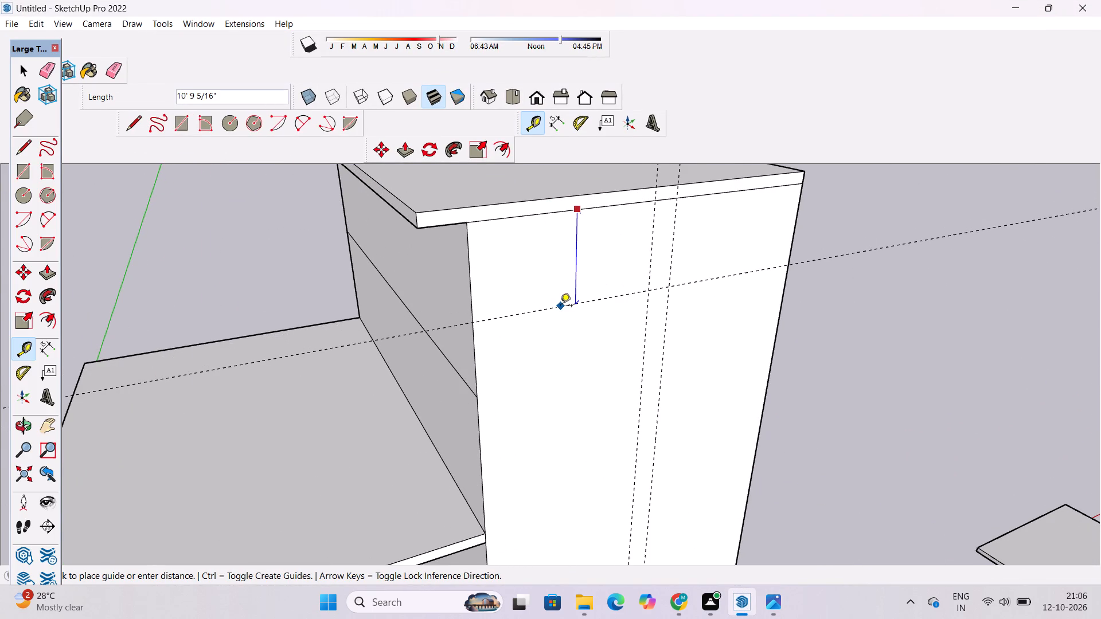
pyautogui.write("8'")
pyautogui.press('Return')
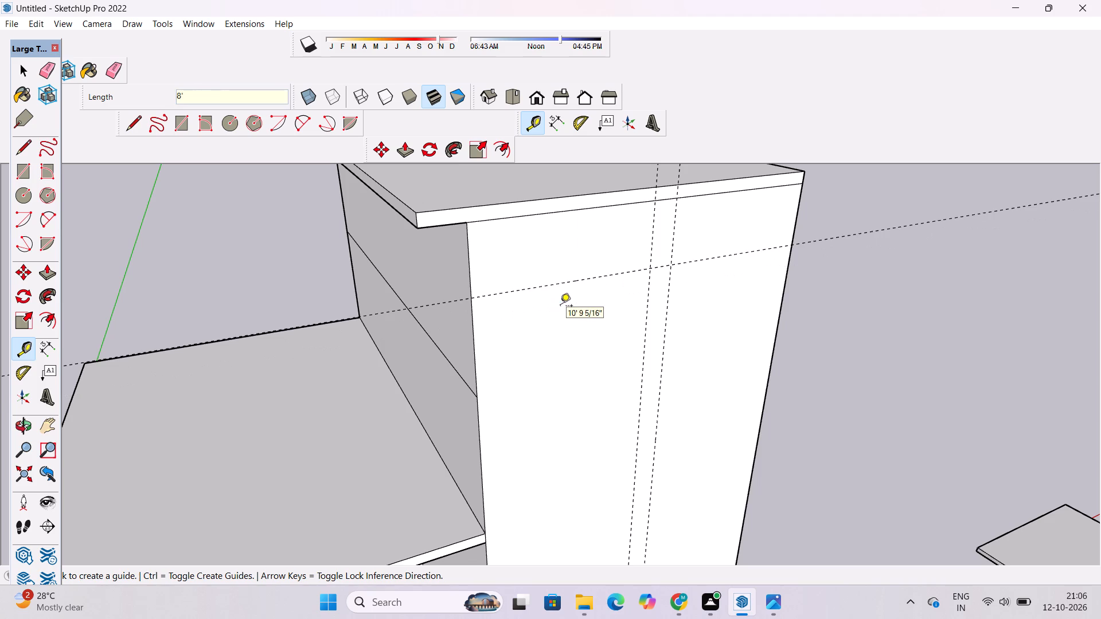
# Add a second horizontal guide 3' below the first one on the tall block's front wall.
pyautogui.click(603, 277)
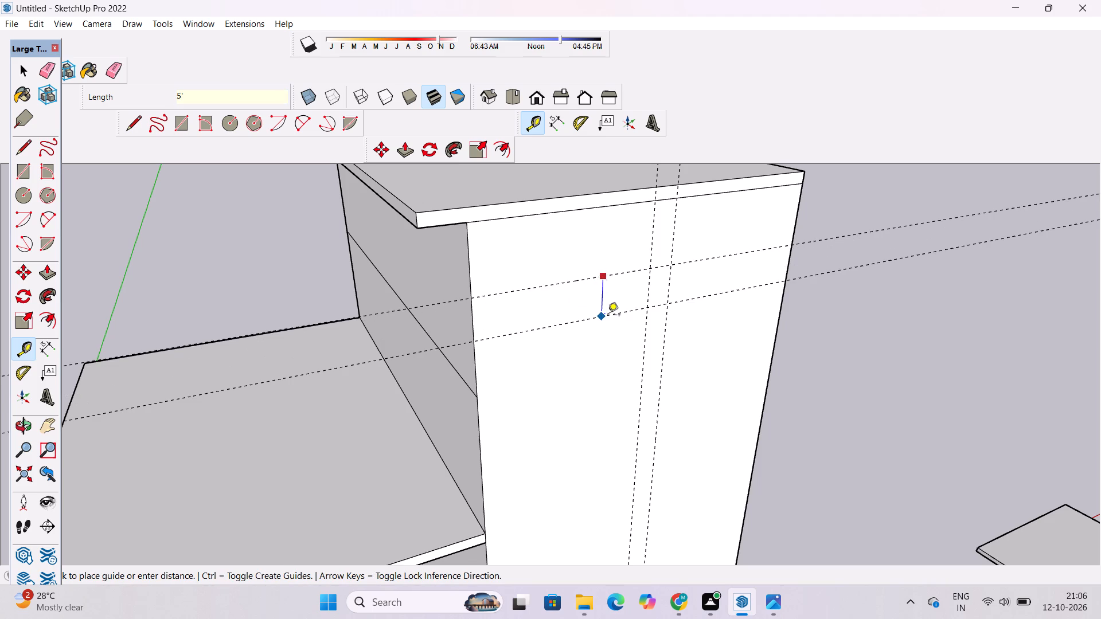
pyautogui.write("3'")
pyautogui.press('Return')
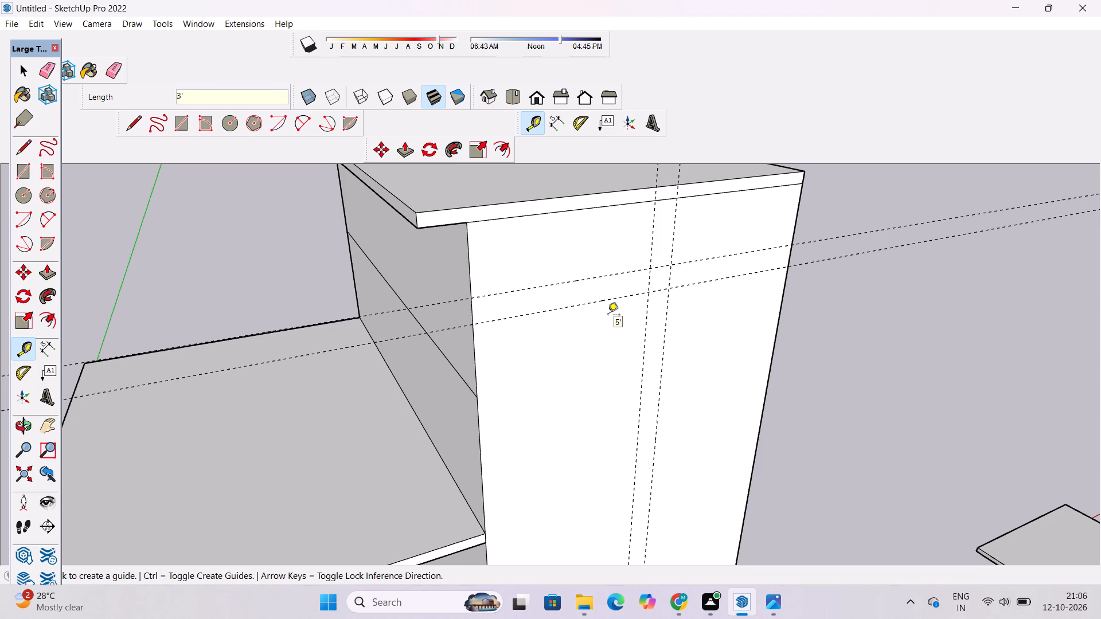
# Examine how the vertical guides run down to the base of the tall block's front wall.
pyautogui.press('o')
pyautogui.scroll(-6, 544, 275)
pyautogui.moveTo(626, 332); pyautogui.dragTo(612, 333)
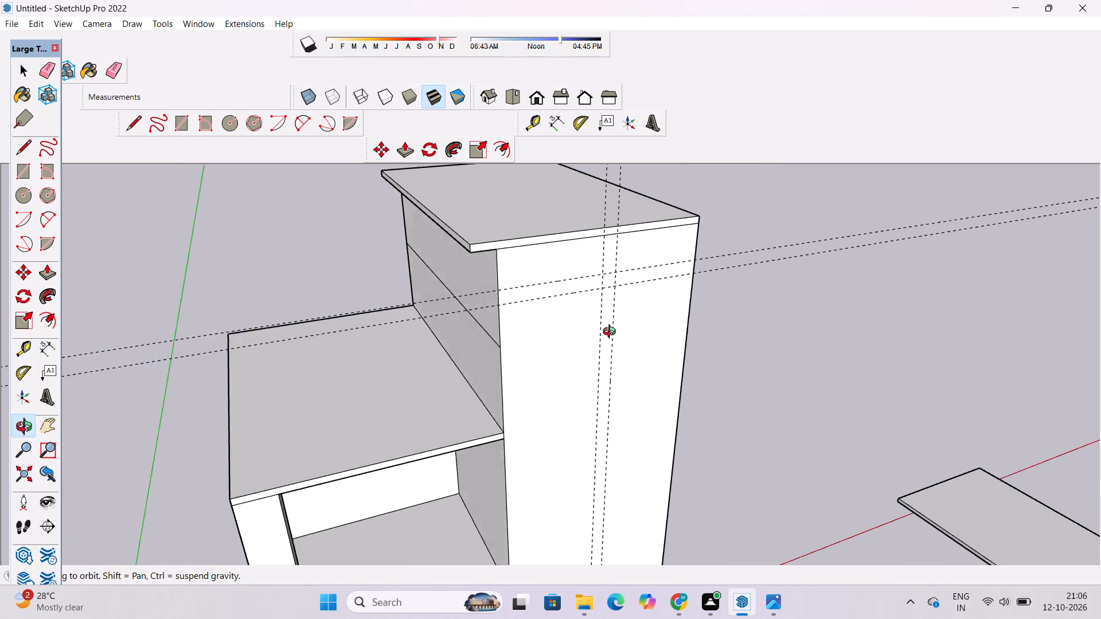
pyautogui.moveTo(612, 333); pyautogui.dragTo(576, 333)
pyautogui.keyDown('shift'); pyautogui.moveTo(556, 394); pyautogui.dragTo(556, 269); pyautogui.keyUp('shift')
pyautogui.scroll(-7, 560, 257)
pyautogui.moveTo(572, 464); pyautogui.dragTo(532, 463)
pyautogui.scroll(5, 536, 465)
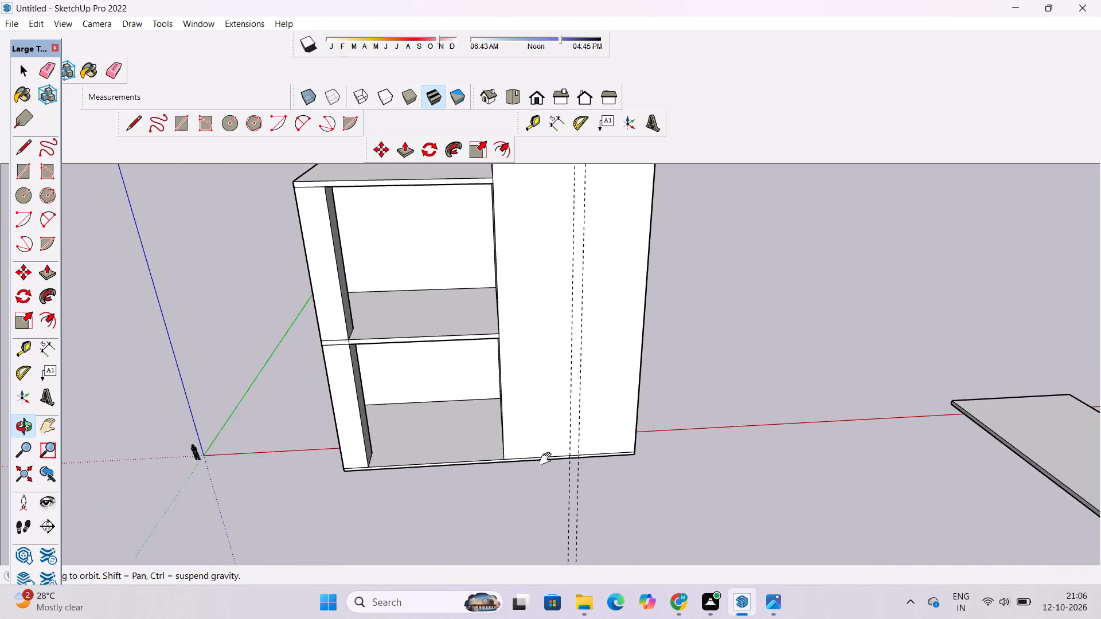
pyautogui.keyDown('shift'); pyautogui.moveTo(548, 459); pyautogui.dragTo(552, 503); pyautogui.keyUp('shift')
pyautogui.moveTo(561, 510); pyautogui.dragTo(573, 448)
pyautogui.scroll(9, 576, 498)
pyautogui.keyDown('shift'); pyautogui.moveTo(576, 499); pyautogui.dragTo(571, 497); pyautogui.keyUp('shift')
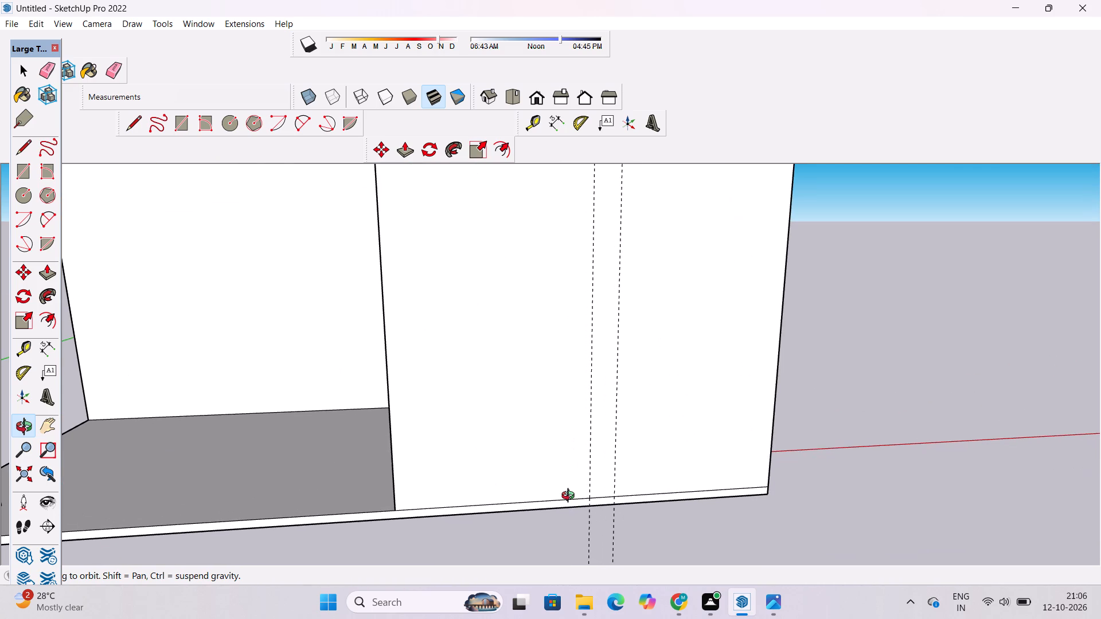
pyautogui.scroll(-7, 544, 512)
pyautogui.keyDown('shift'); pyautogui.moveTo(548, 489); pyautogui.dragTo(550, 531); pyautogui.keyUp('shift')
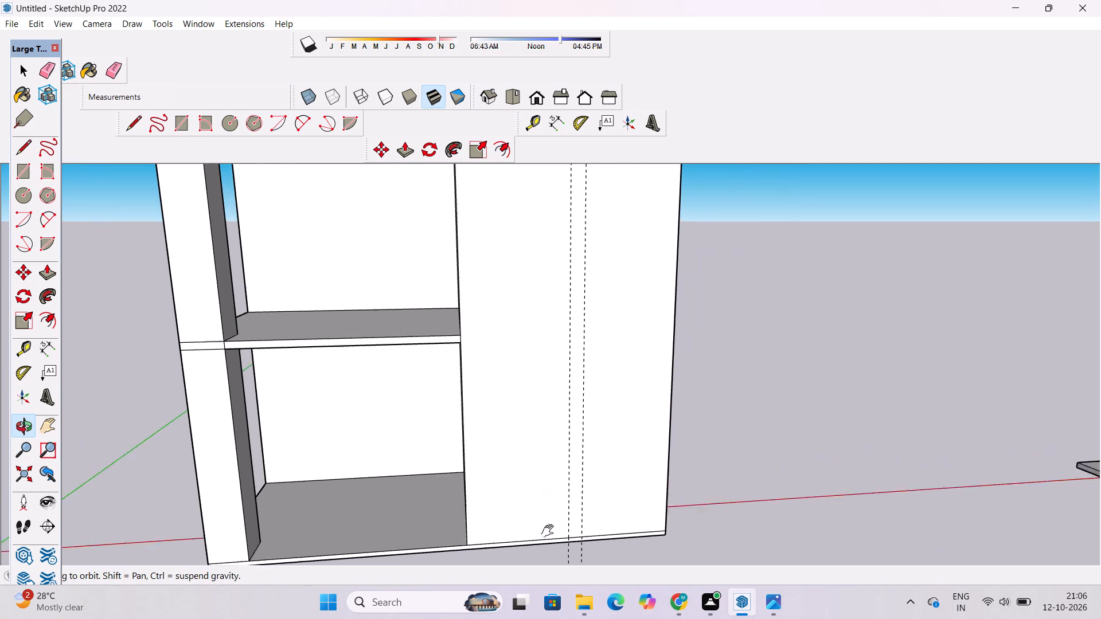
# Draw a 3' wide, 126' tall rectangle between the vertical guides, from the upper horizontal guide to the wall's bottom edge.
pyautogui.keyDown('shift'); pyautogui.moveTo(550, 531); pyautogui.dragTo(550, 582); pyautogui.keyUp('shift')
pyautogui.keyDown('shift'); pyautogui.scroll(-5, 552, 540); pyautogui.keyUp('shift')
pyautogui.keyDown('shift'); pyautogui.moveTo(567, 506); pyautogui.dragTo(552, 539); pyautogui.keyUp('shift')
pyautogui.keyDown('shift'); pyautogui.moveTo(532, 531); pyautogui.dragTo(533, 489); pyautogui.keyUp('shift')
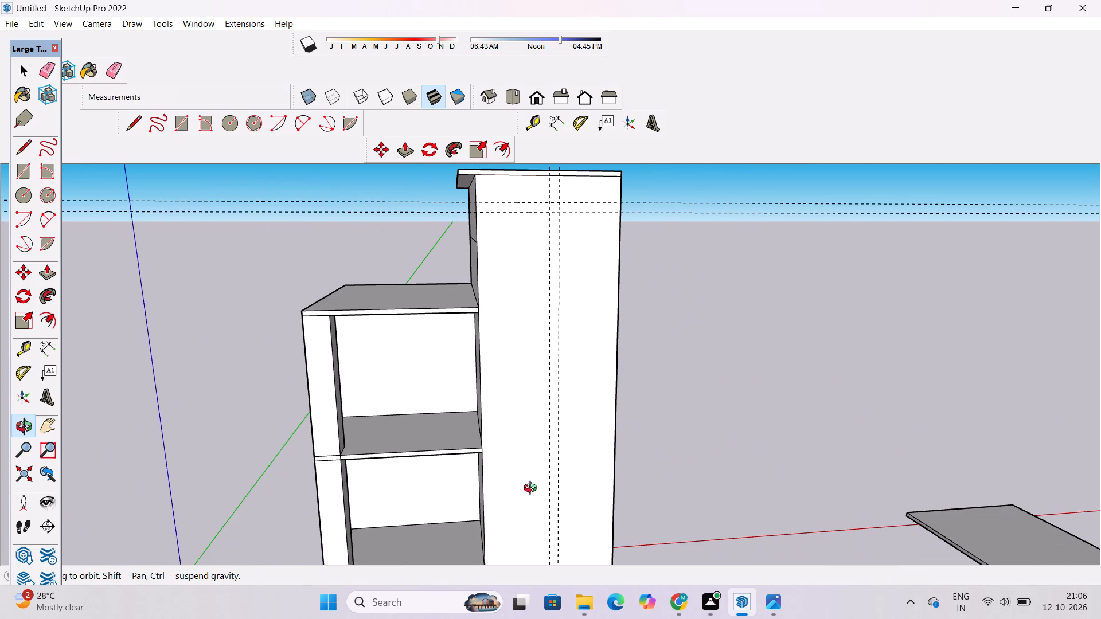
pyautogui.press('r')
pyautogui.scroll(8, 560, 221)
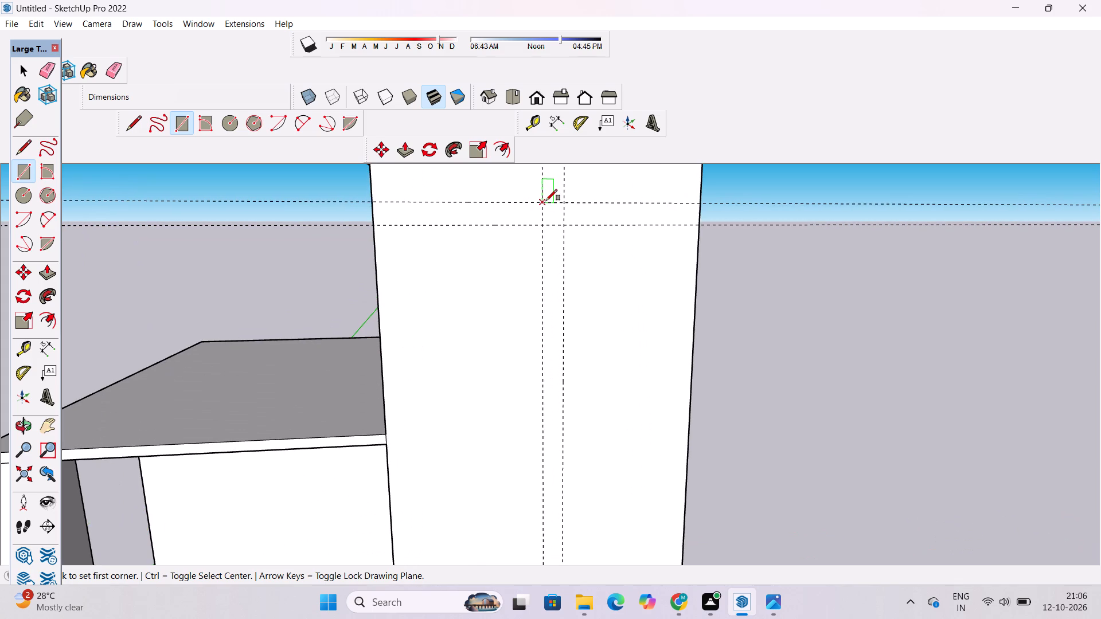
pyautogui.click(546, 201)
pyautogui.scroll(-14, 546, 201)
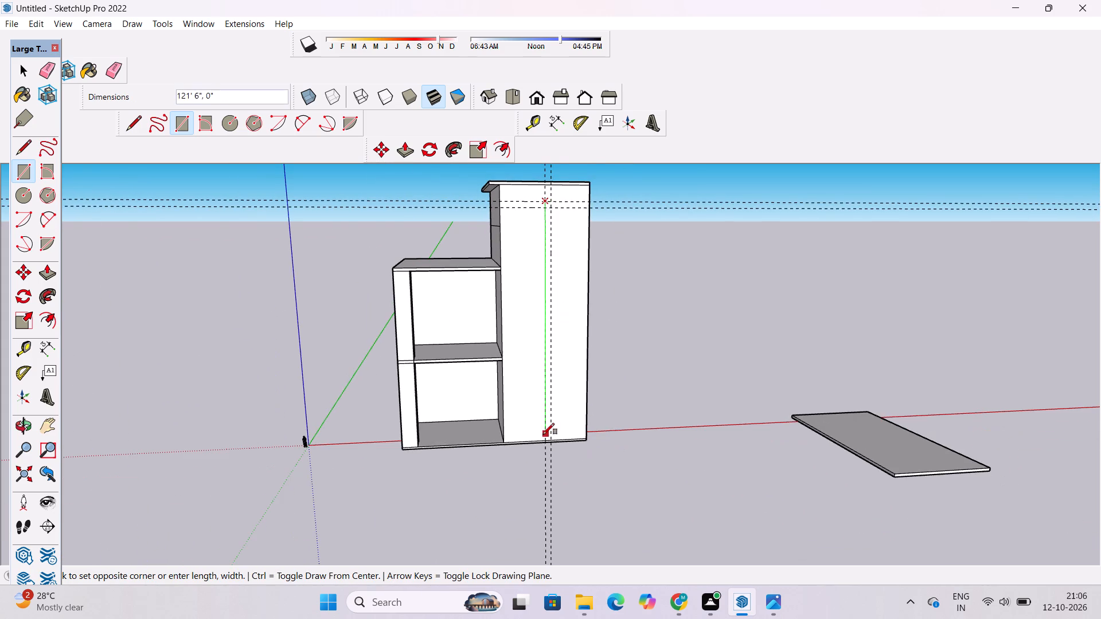
pyautogui.scroll(17, 543, 434)
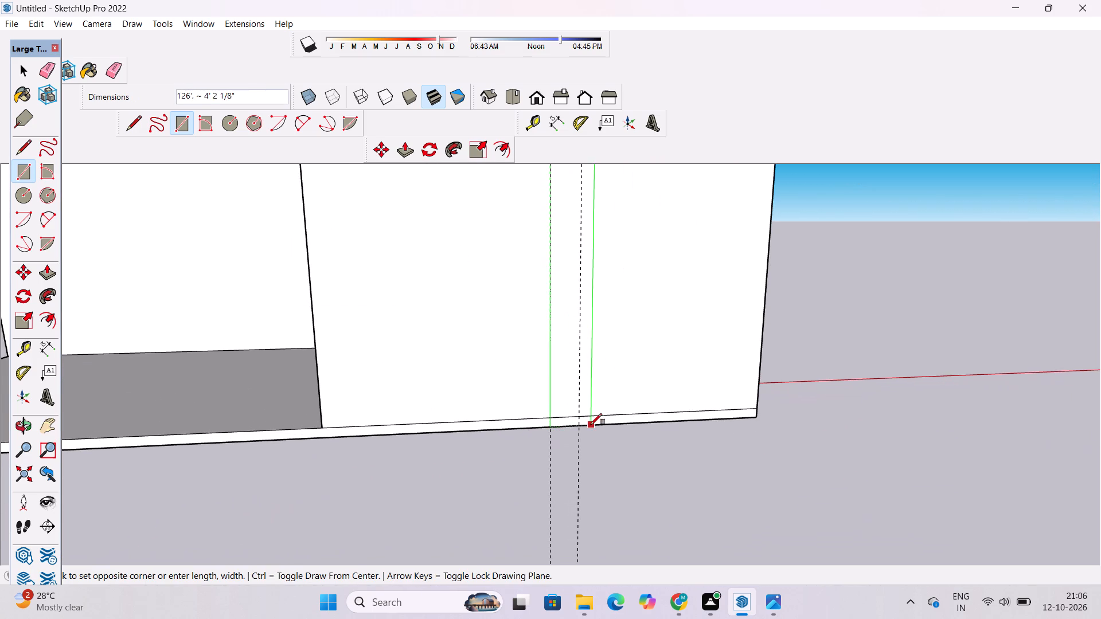
pyautogui.click(579, 426)
# Draw a 3' by 25' 6" horizontal rectangle between the horizontal guides, from the wall's terrace-side edge to the vertical strip's outer side.
pyautogui.scroll(-20, 606, 501)
pyautogui.scroll(-2, 606, 501)
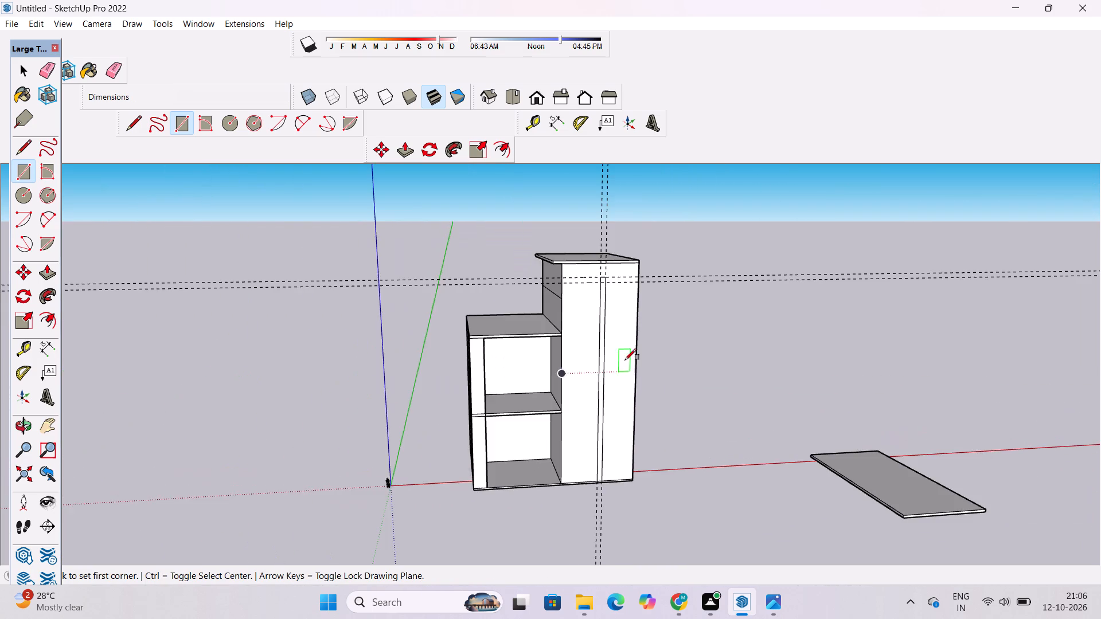
pyautogui.scroll(6, 682, 279)
pyautogui.scroll(10, 474, 317)
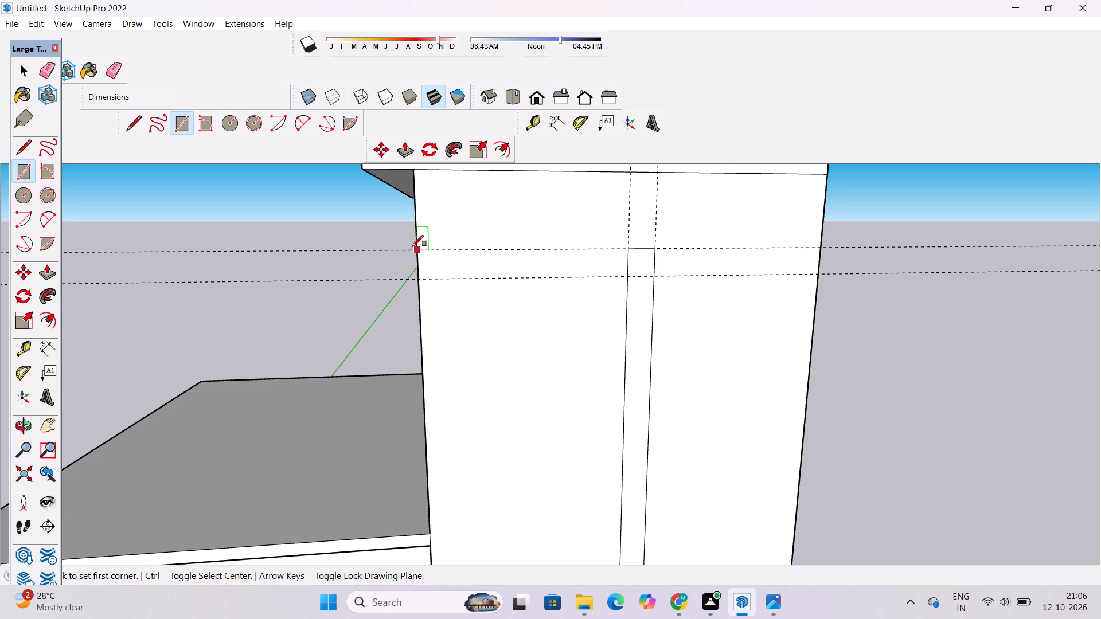
pyautogui.click(417, 250)
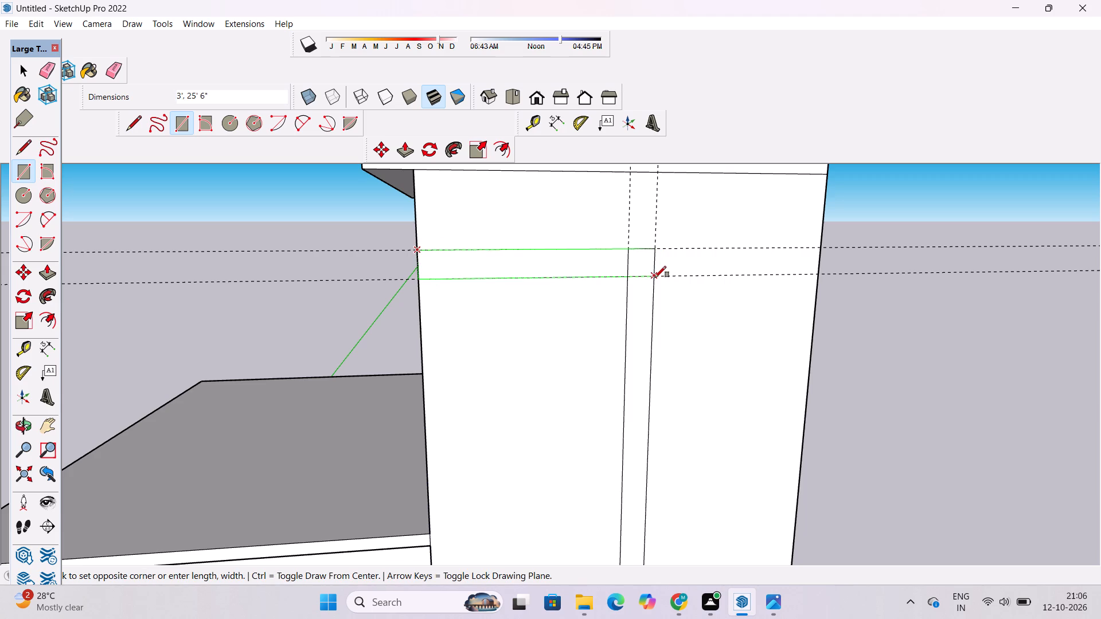
pyautogui.click(655, 277)
# Erase the horizontal and vertical guides around the two strips on the tall block's front wall.
pyautogui.press('e')
pyautogui.moveTo(685, 224); pyautogui.dragTo(701, 275)
pyautogui.moveTo(676, 208); pyautogui.dragTo(633, 212)
pyautogui.moveTo(637, 217); pyautogui.dragTo(625, 223)
# Erase the two overlapping line segments inside the strips' corner to merge them into one L-shaped band.
pyautogui.press('o')
pyautogui.scroll(-6, 620, 249)
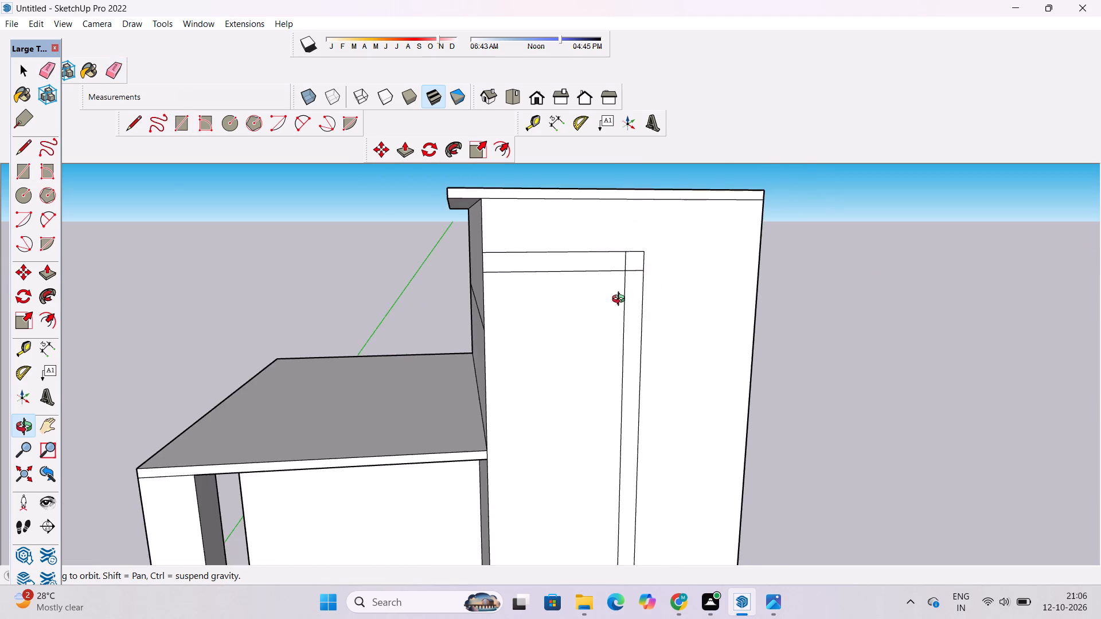
pyautogui.scroll(4, 621, 300)
pyautogui.moveTo(606, 313); pyautogui.dragTo(700, 362)
pyautogui.keyDown('shift'); pyautogui.moveTo(608, 370); pyautogui.dragTo(611, 300); pyautogui.keyUp('shift')
pyautogui.moveTo(594, 318); pyautogui.dragTo(619, 360)
pyautogui.scroll(-4, 607, 334)
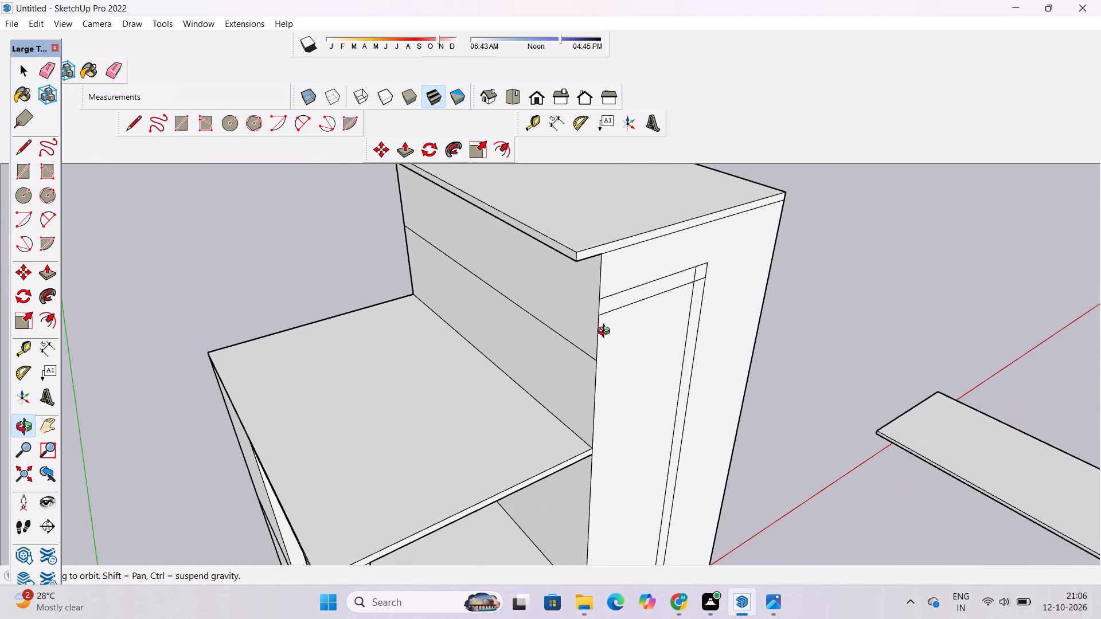
pyautogui.moveTo(771, 356); pyautogui.dragTo(658, 323)
pyautogui.scroll(3, 626, 297)
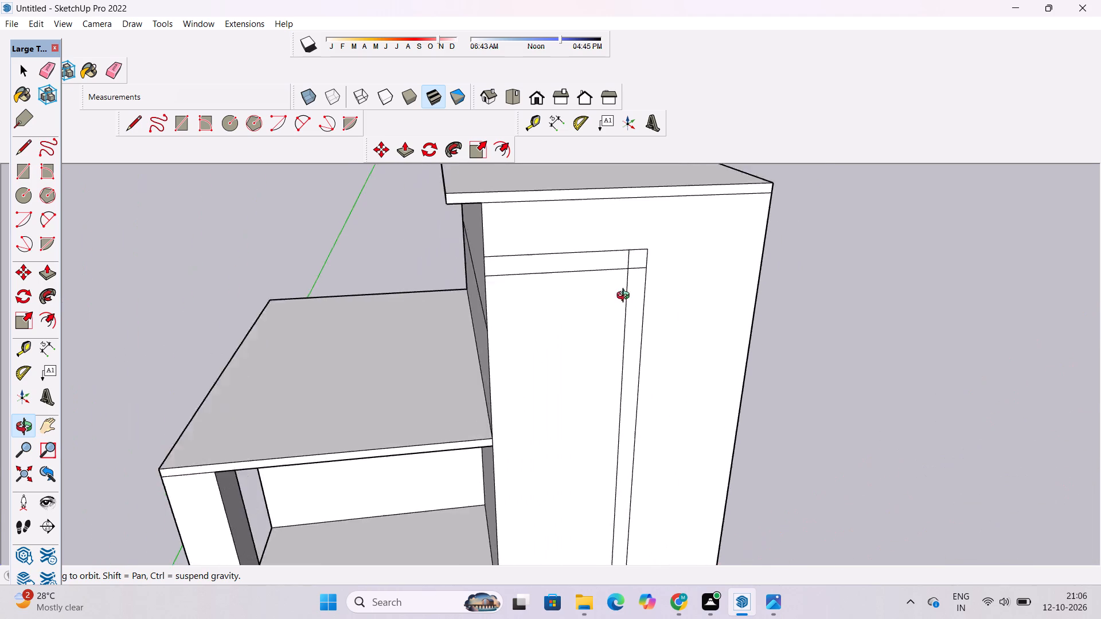
pyautogui.scroll(2, 626, 297)
pyautogui.keyDown('shift'); pyautogui.moveTo(623, 278); pyautogui.dragTo(596, 293); pyautogui.keyUp('shift')
pyautogui.moveTo(596, 297); pyautogui.dragTo(603, 285)
pyautogui.keyDown('shift'); pyautogui.scroll(4, 610, 279); pyautogui.keyUp('shift')
pyautogui.keyDown('shift'); pyautogui.moveTo(611, 276); pyautogui.dragTo(615, 300); pyautogui.keyUp('shift')
pyautogui.press('e')
pyautogui.scroll(4, 615, 300)
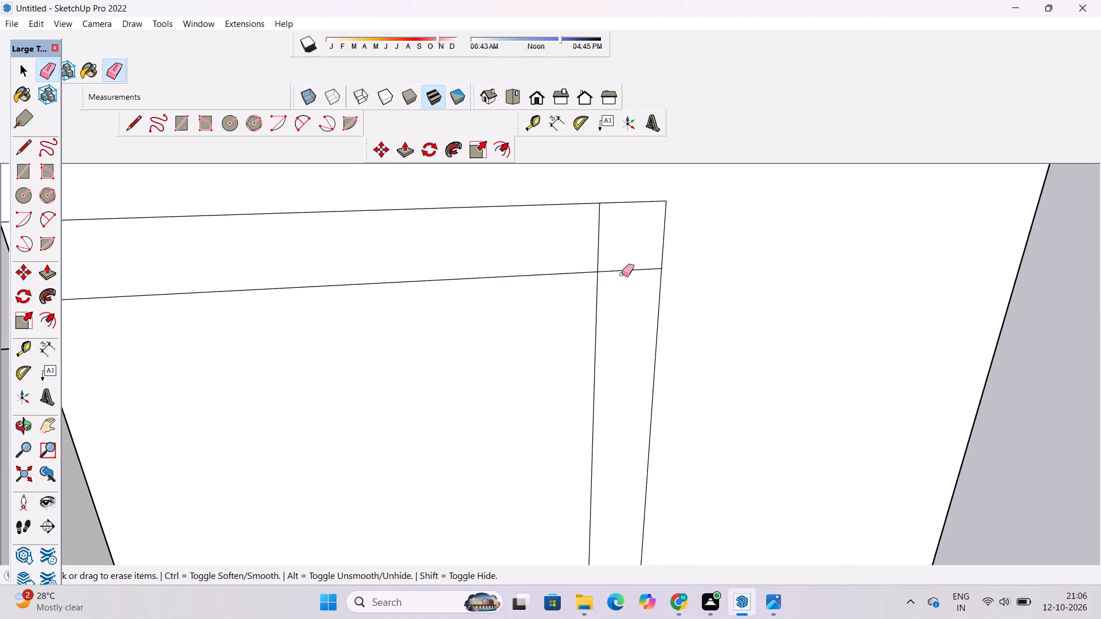
pyautogui.moveTo(627, 254); pyautogui.dragTo(630, 271)
pyautogui.moveTo(587, 228); pyautogui.dragTo(599, 240)
# Examine the L-shaped band on the front wall and compare it with the elevation reference image.
pyautogui.press('o')
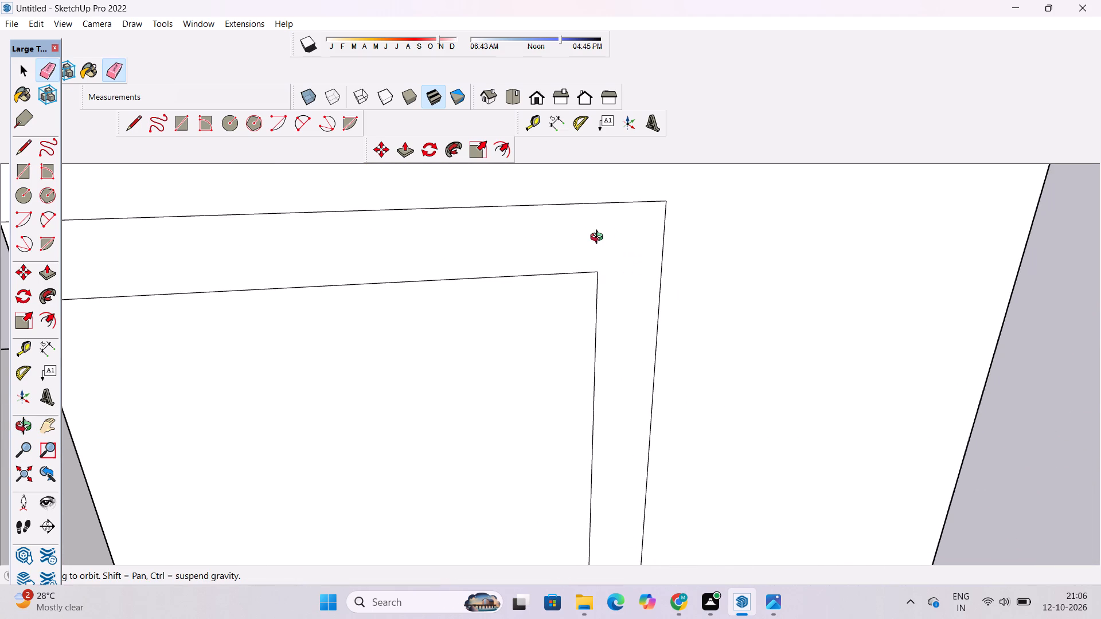
pyautogui.scroll(-13, 606, 202)
pyautogui.moveTo(564, 274); pyautogui.dragTo(625, 290)
pyautogui.moveTo(562, 306); pyautogui.dragTo(567, 276)
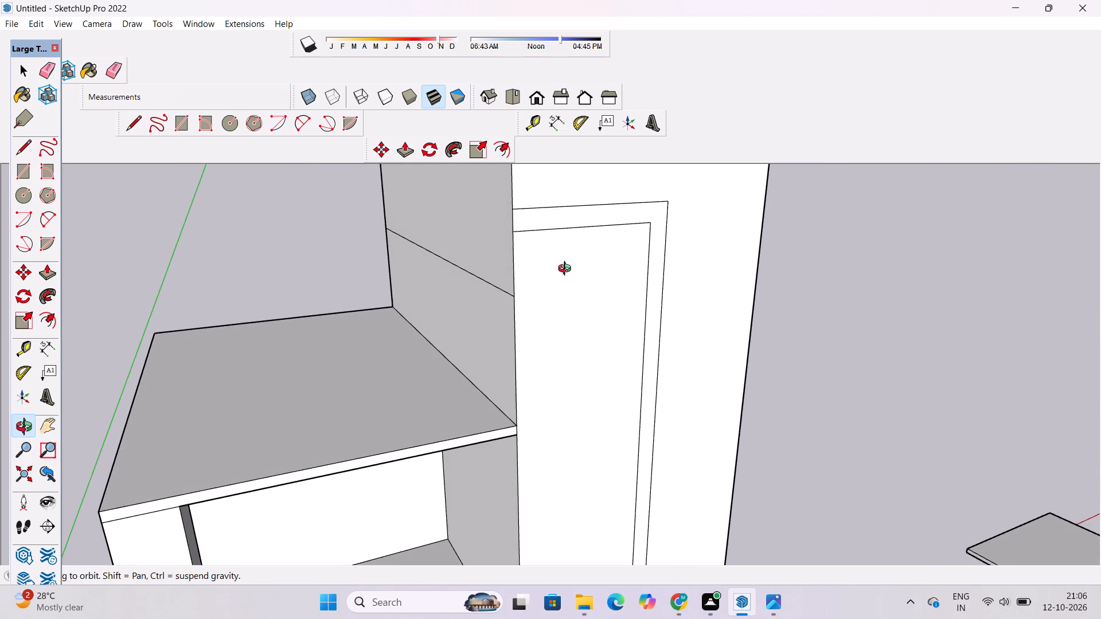
pyautogui.scroll(-3, 567, 270)
pyautogui.keyDown('shift'); pyautogui.moveTo(583, 257); pyautogui.dragTo(578, 261); pyautogui.keyUp('shift')
pyautogui.moveTo(564, 271); pyautogui.dragTo(501, 280)
pyautogui.scroll(-4, 583, 308)
pyautogui.keyDown('shift'); pyautogui.moveTo(589, 359); pyautogui.dragTo(589, 312); pyautogui.keyUp('shift')
pyautogui.click(746, 599)
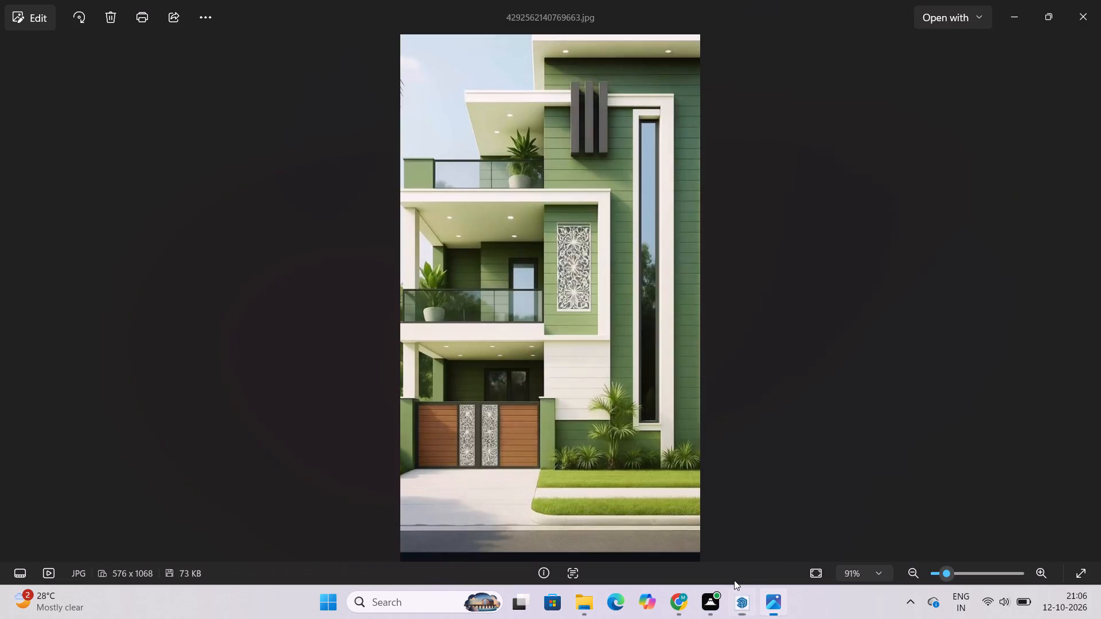
pyautogui.scroll(-1, 572, 397)
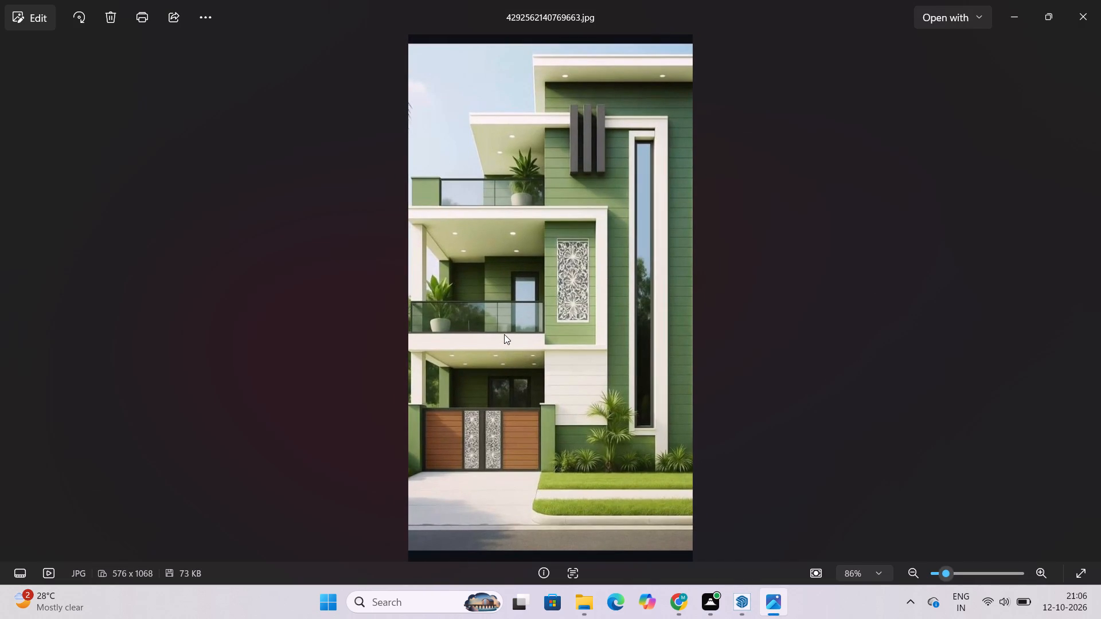
# Examine the elevation reference image, including how the white frame band and balconies meet the tall block.
pyautogui.scroll(1, 504, 334)
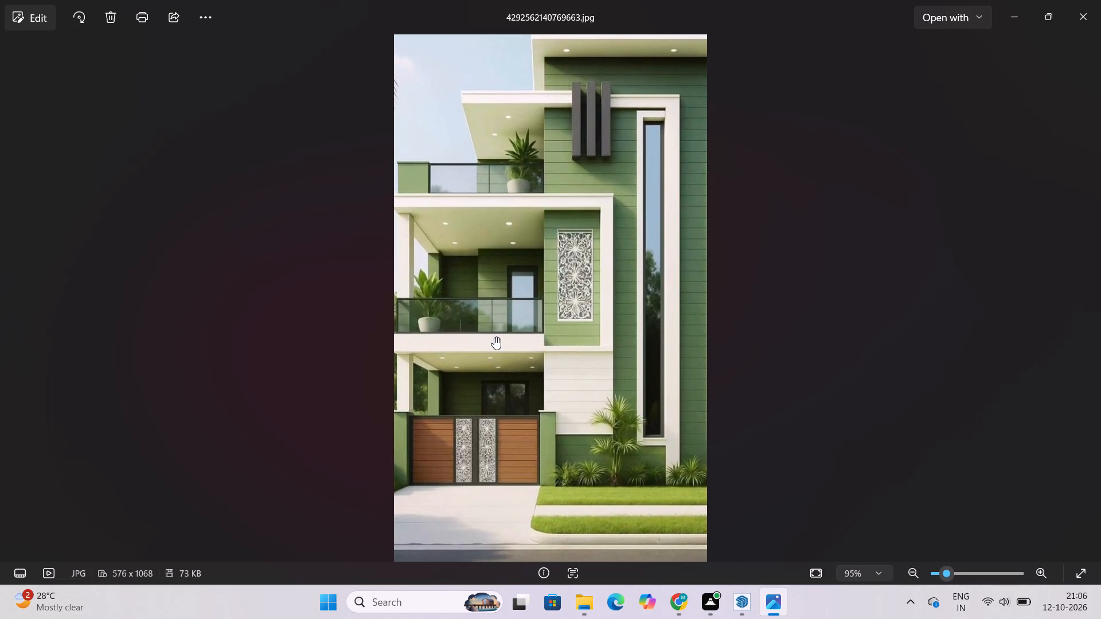
pyautogui.scroll(1, 517, 291)
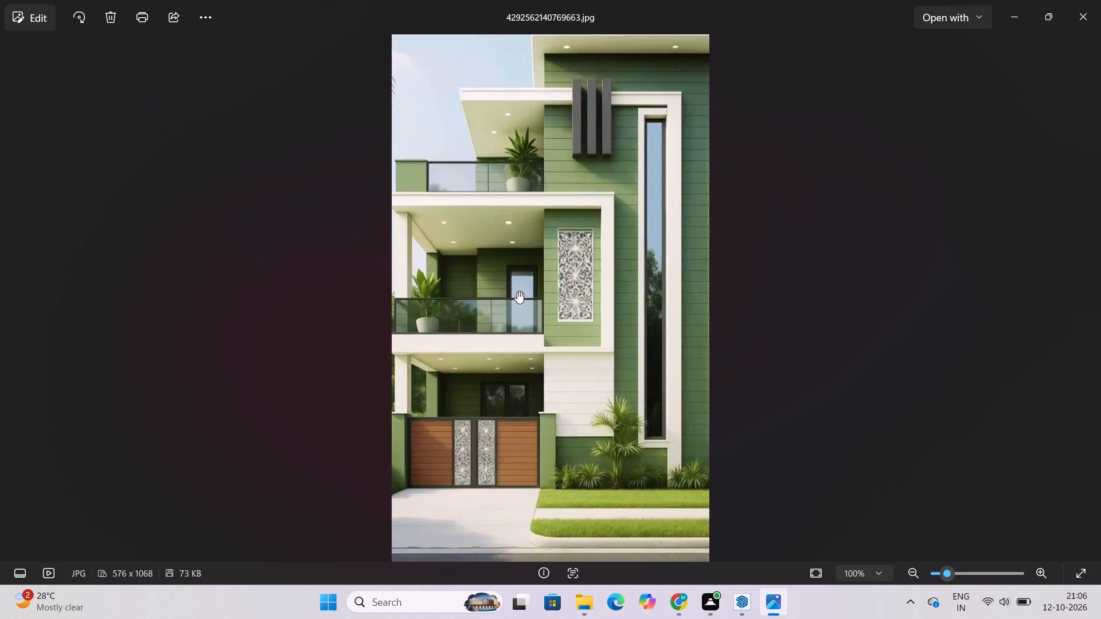
pyautogui.scroll(1, 517, 291)
pyautogui.scroll(-5, 483, 279)
pyautogui.scroll(10, 493, 324)
pyautogui.scroll(-2, 493, 318)
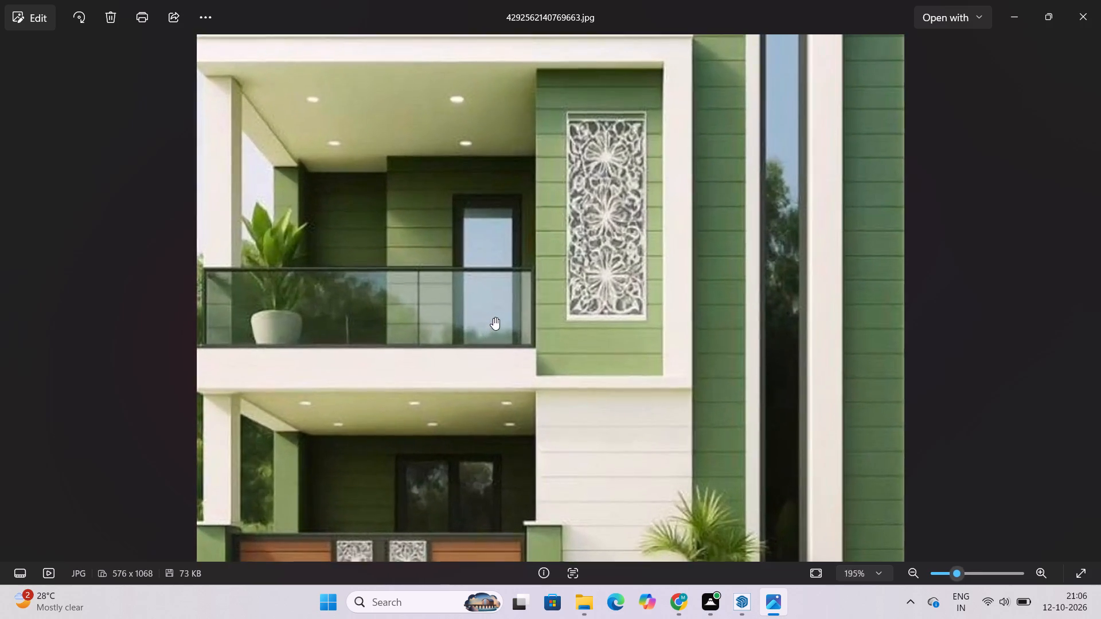
pyautogui.scroll(-7, 493, 318)
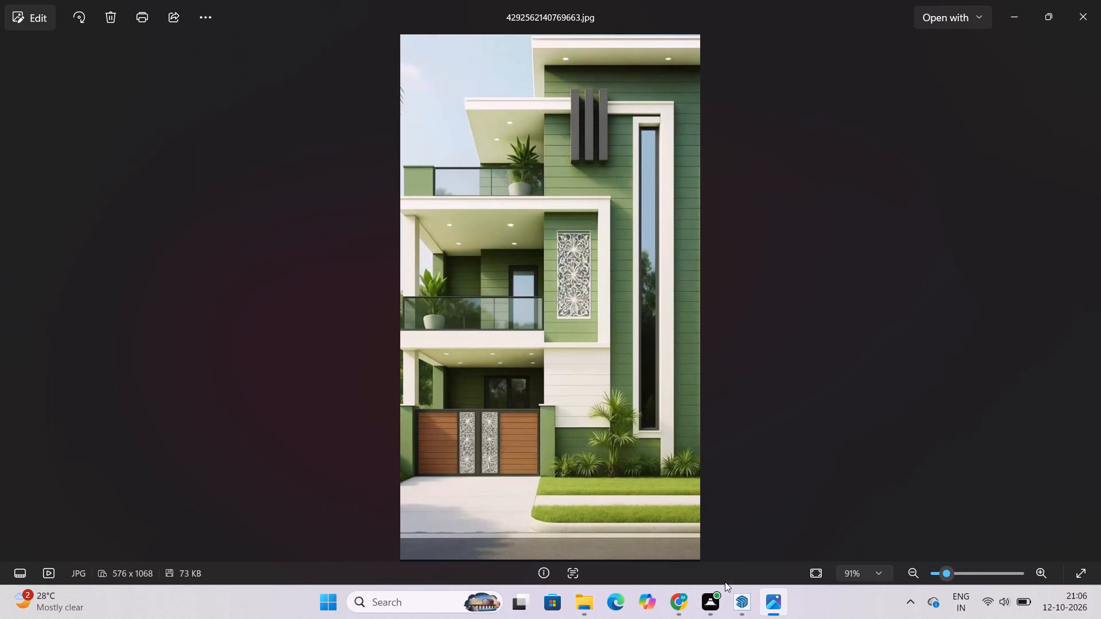
# In SketchUp, place horizontal guides on the tall block's terrace-side wall, 8' below the roof slab and 3' lower, matching the L-shaped band's top and bottom edges.
pyautogui.click(740, 600)
pyautogui.scroll(-4, 598, 420)
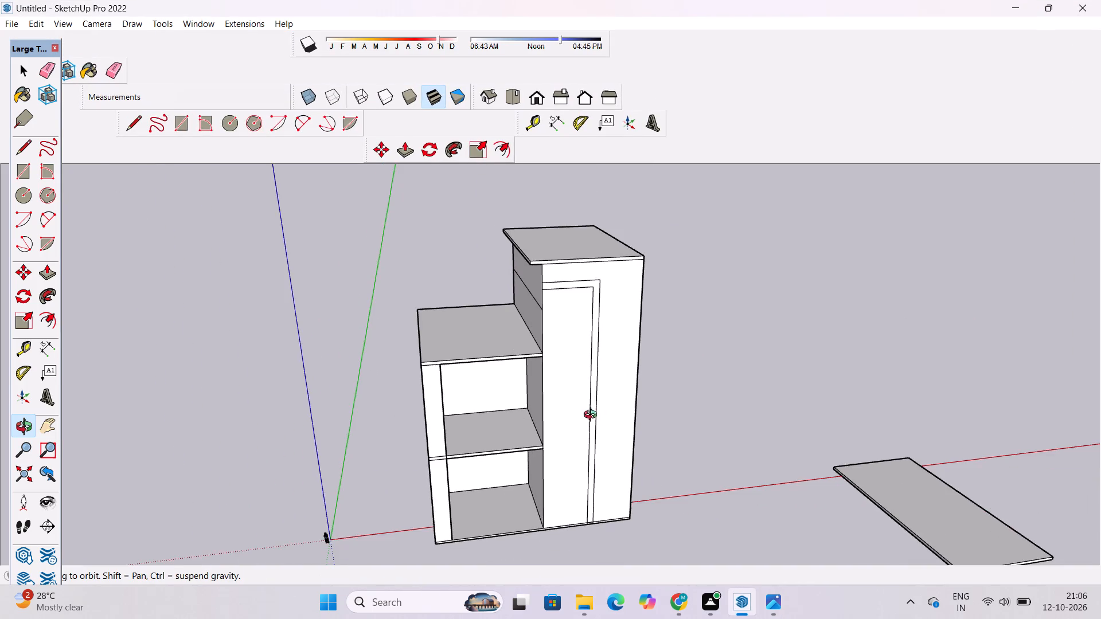
pyautogui.scroll(3, 553, 401)
pyautogui.keyDown('shift'); pyautogui.moveTo(553, 384); pyautogui.dragTo(584, 425); pyautogui.keyUp('shift')
pyautogui.moveTo(584, 425); pyautogui.dragTo(532, 413)
pyautogui.scroll(6, 538, 315)
pyautogui.moveTo(538, 315); pyautogui.dragTo(677, 354)
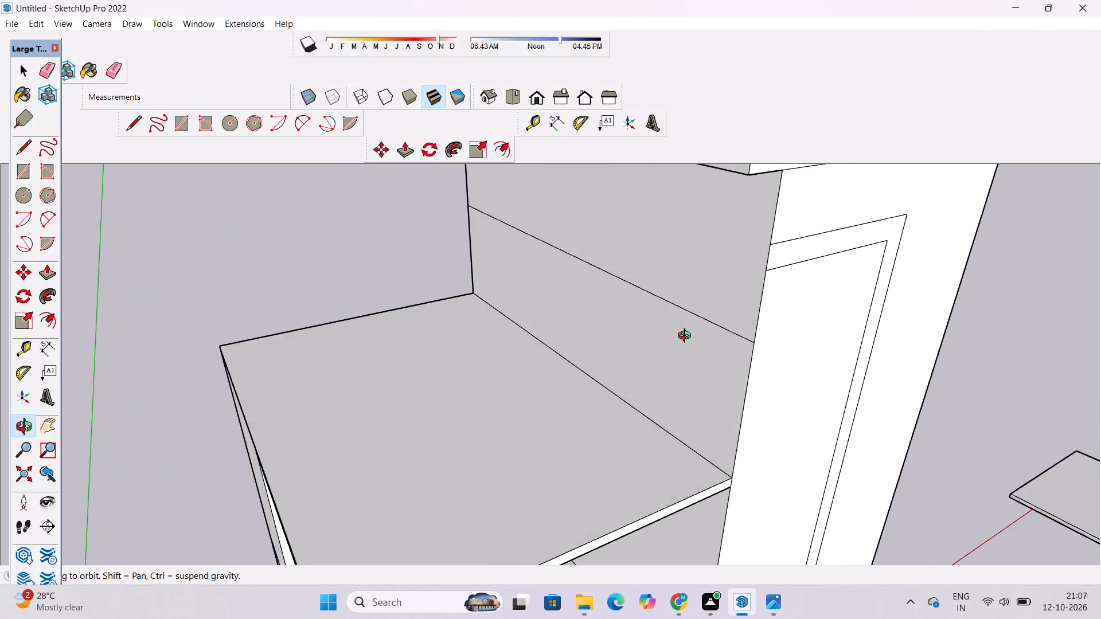
pyautogui.scroll(-6, 687, 337)
pyautogui.keyDown('shift'); pyautogui.moveTo(697, 326); pyautogui.dragTo(621, 318); pyautogui.keyUp('shift')
pyautogui.moveTo(581, 325); pyautogui.dragTo(723, 325)
pyautogui.scroll(3, 681, 318)
pyautogui.keyDown('shift'); pyautogui.moveTo(674, 318); pyautogui.dragTo(671, 391); pyautogui.keyUp('shift')
pyautogui.moveTo(630, 394); pyautogui.dragTo(670, 299)
pyautogui.keyDown('shift'); pyautogui.moveTo(672, 288); pyautogui.dragTo(668, 303); pyautogui.keyUp('shift')
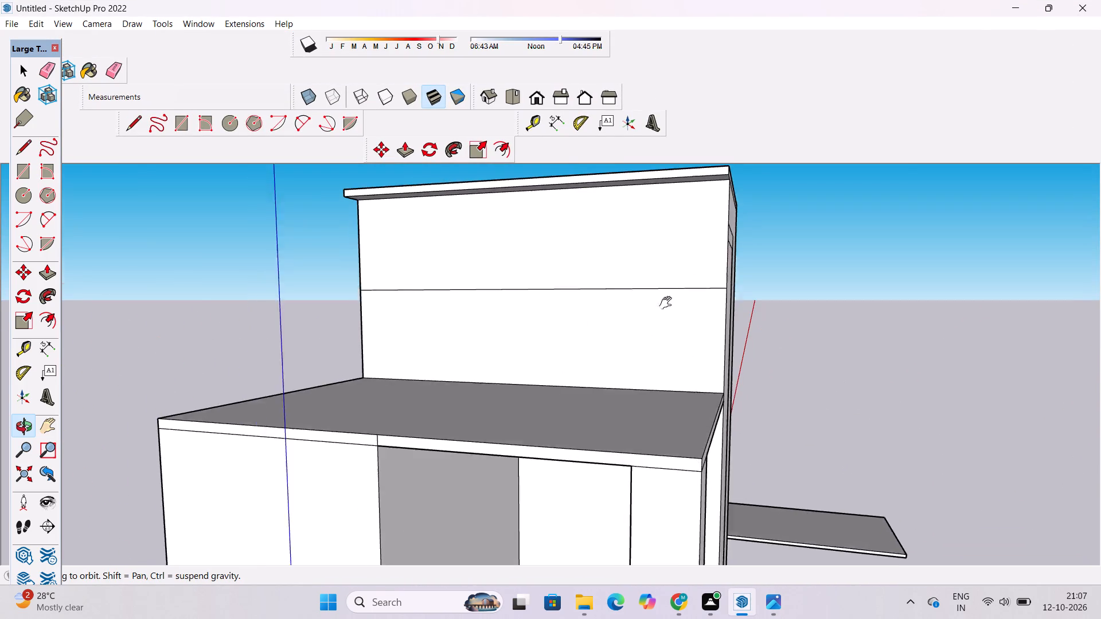
pyautogui.keyDown('shift'); pyautogui.moveTo(668, 303); pyautogui.dragTo(650, 365); pyautogui.keyUp('shift')
pyautogui.moveTo(604, 367); pyautogui.dragTo(606, 361)
pyautogui.press('t')
pyautogui.scroll(9, 687, 291)
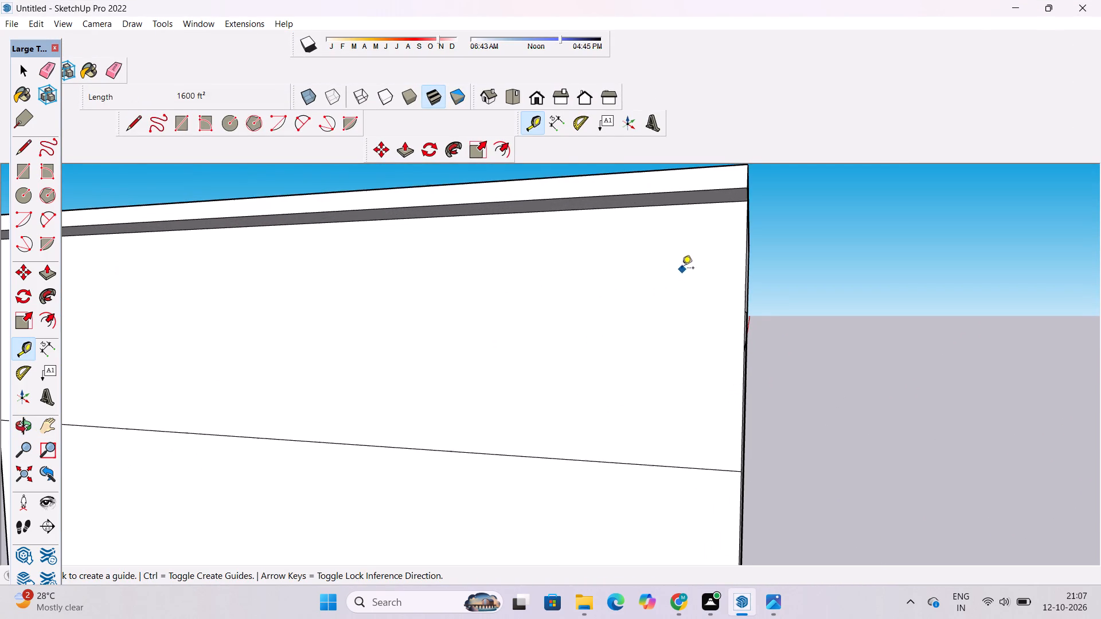
pyautogui.click(684, 207)
pyautogui.scroll(-4, 682, 275)
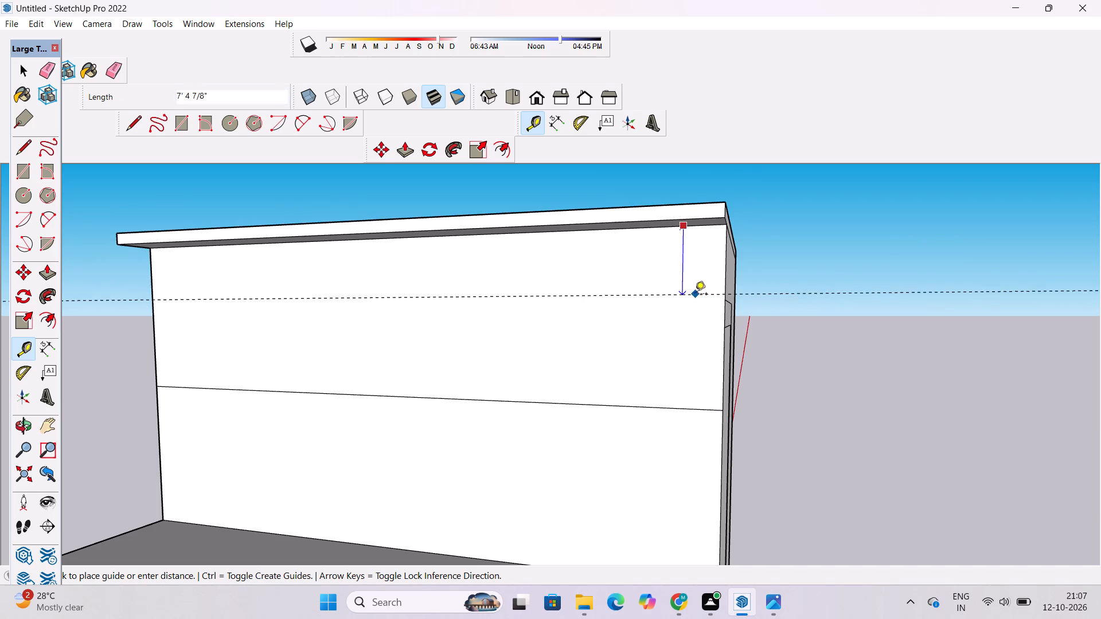
pyautogui.click(728, 303)
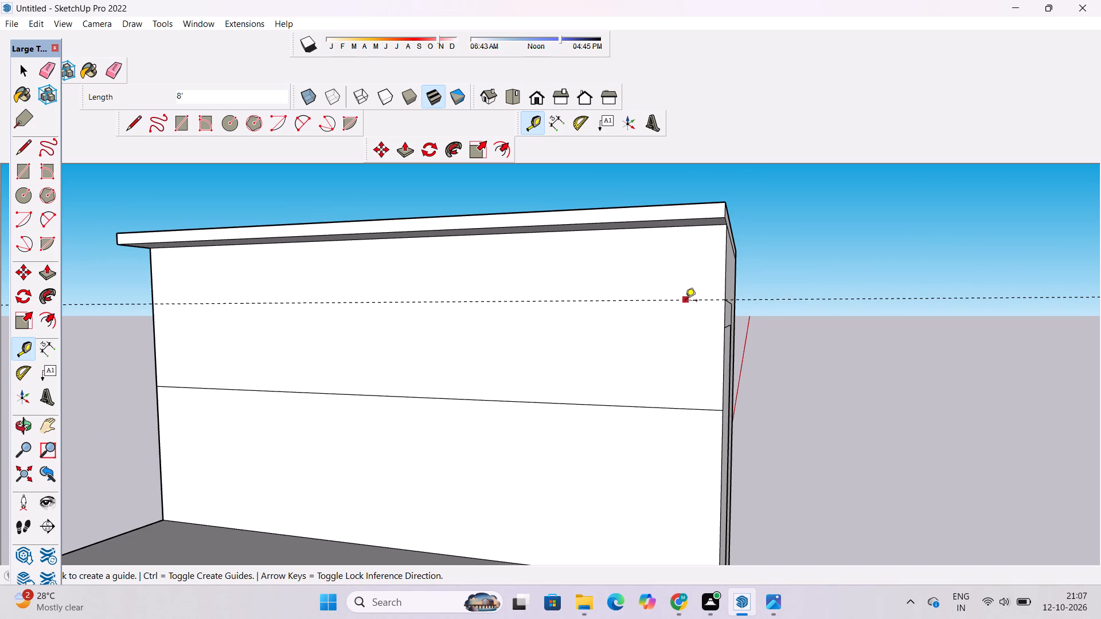
pyautogui.click(685, 301)
pyautogui.click(725, 331)
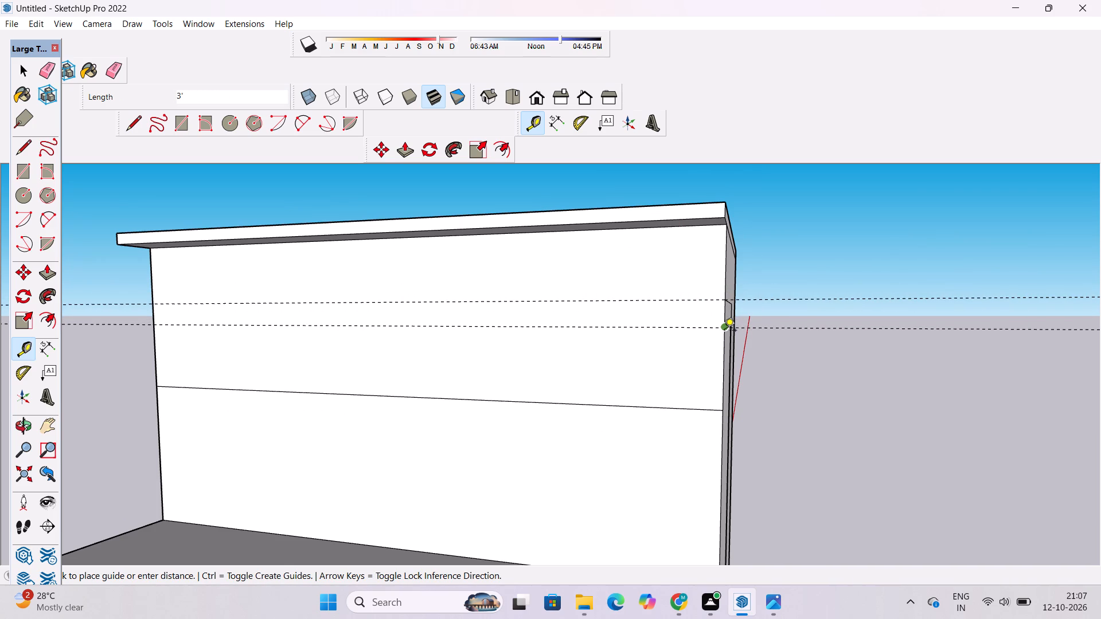
# Draw two 80' horizontal lines across the terrace-side wall along the guides, from one vertical edge to the other.
pyautogui.press('o')
pyautogui.scroll(-2, 721, 332)
pyautogui.moveTo(669, 363); pyautogui.dragTo(666, 354)
pyautogui.keyDown('shift'); pyautogui.moveTo(656, 361); pyautogui.dragTo(654, 327); pyautogui.keyUp('shift')
pyautogui.moveTo(646, 330); pyautogui.dragTo(681, 381)
pyautogui.keyDown('shift'); pyautogui.moveTo(680, 379); pyautogui.dragTo(676, 370); pyautogui.keyUp('shift')
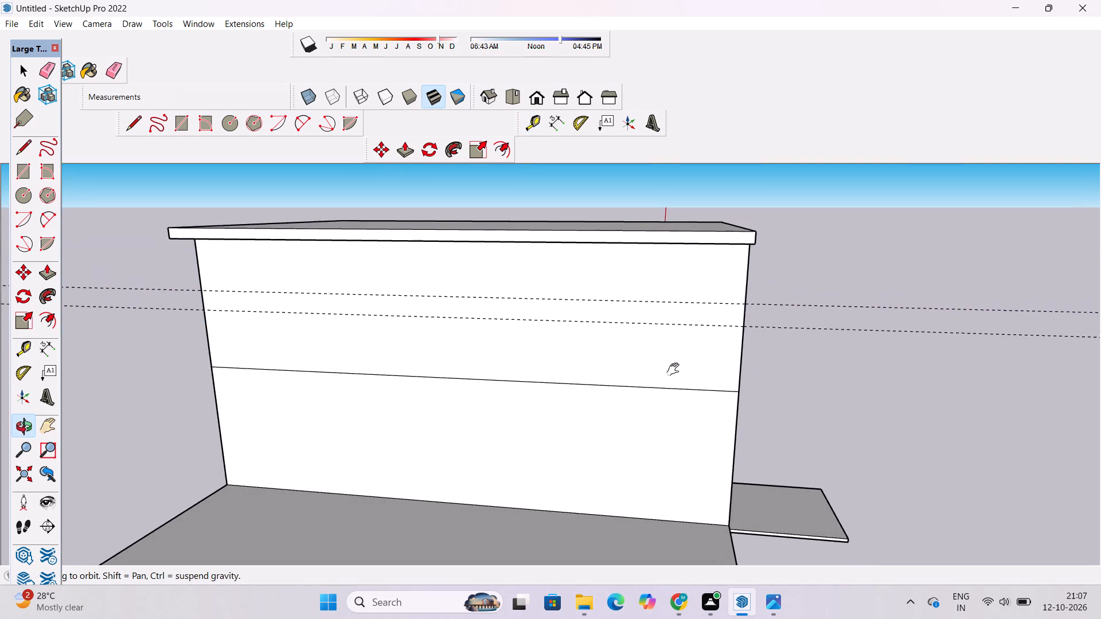
pyautogui.keyDown('shift'); pyautogui.moveTo(676, 370); pyautogui.dragTo(675, 367); pyautogui.keyUp('shift')
pyautogui.keyDown('shift'); pyautogui.moveTo(675, 367); pyautogui.dragTo(682, 370); pyautogui.keyUp('shift')
pyautogui.moveTo(682, 370); pyautogui.dragTo(692, 389)
pyautogui.press('l')
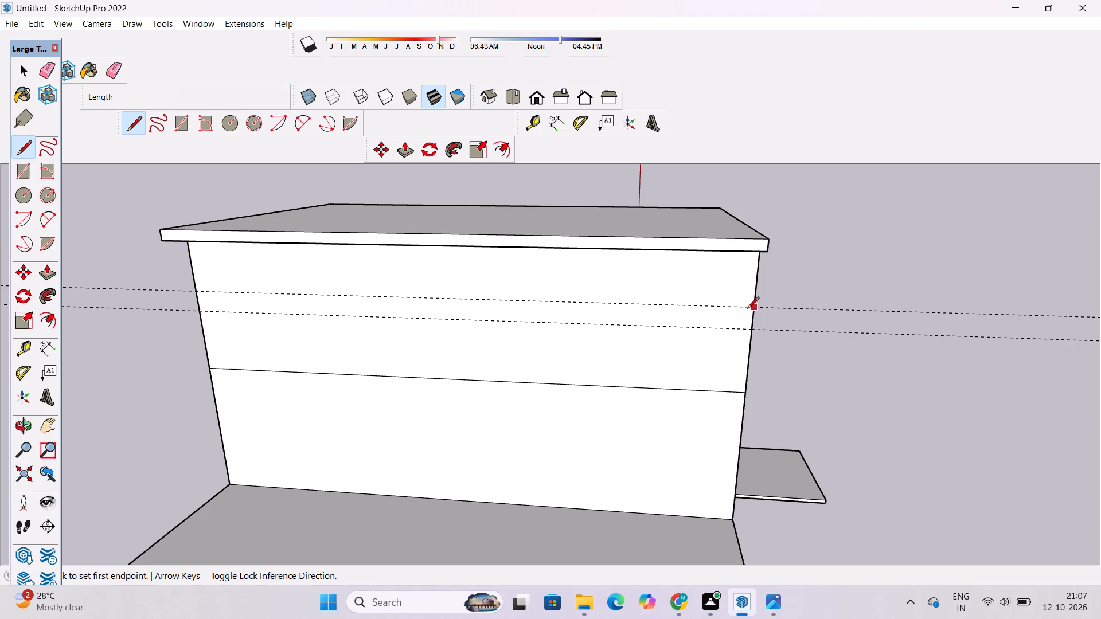
pyautogui.click(753, 307)
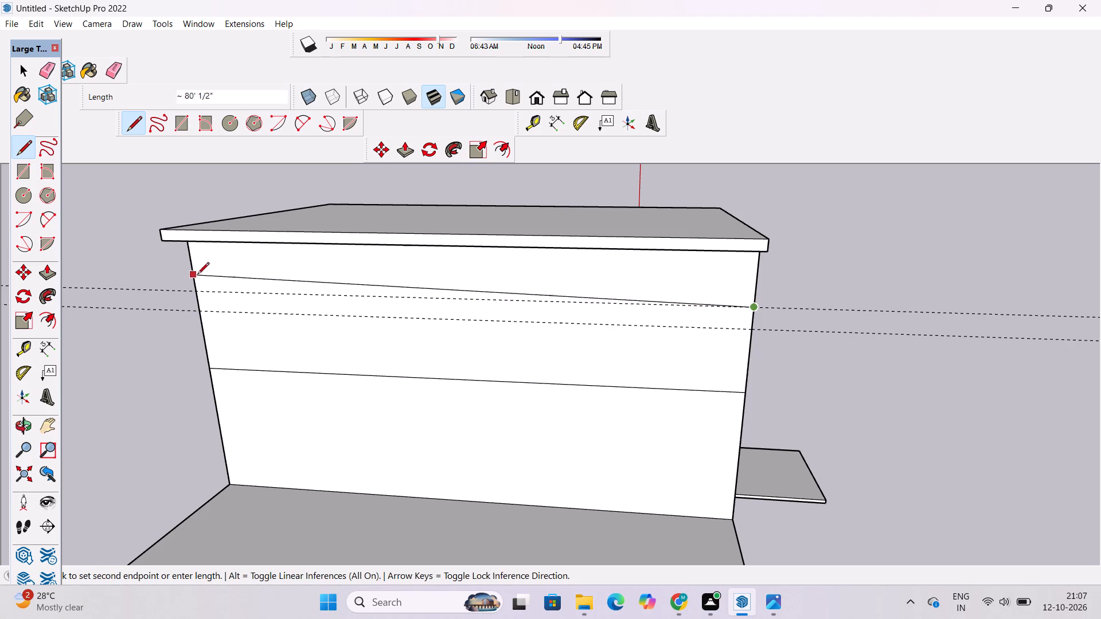
pyautogui.click(198, 293)
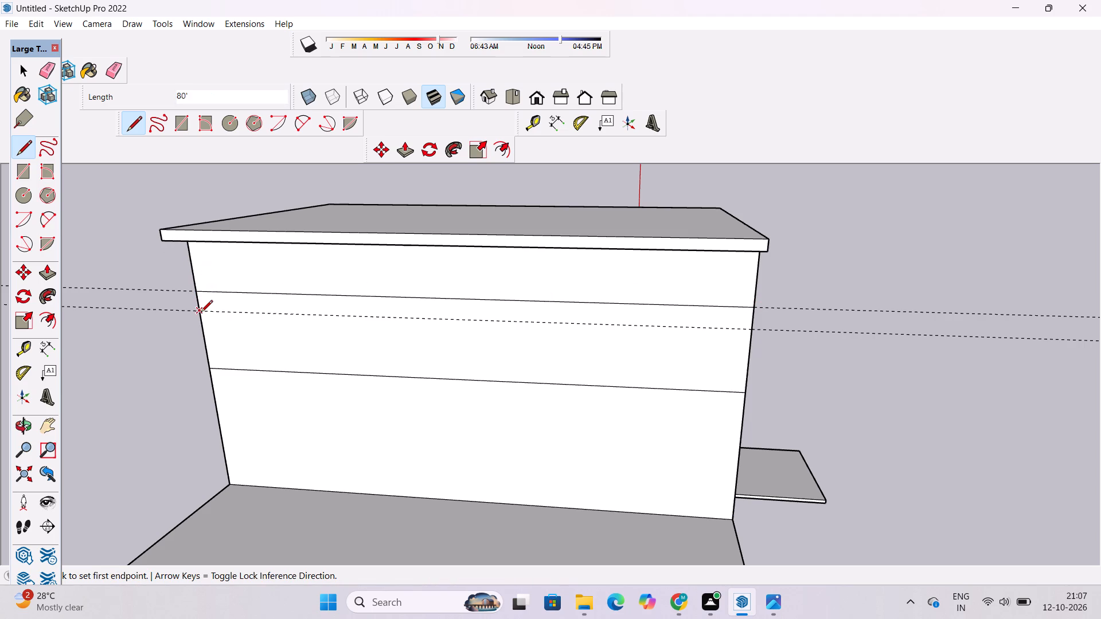
pyautogui.click(201, 313)
pyautogui.scroll(-4, 201, 313)
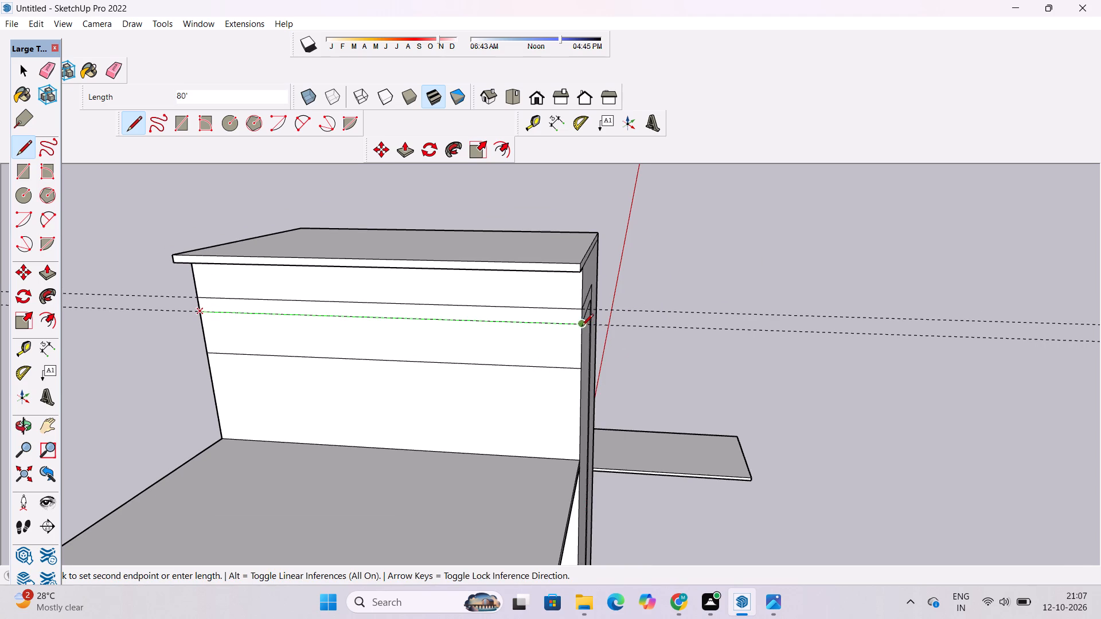
pyautogui.click(581, 327)
# Erase the two horizontal guides on the terrace-side wall.
pyautogui.press('e')
pyautogui.moveTo(709, 305); pyautogui.dragTo(711, 331)
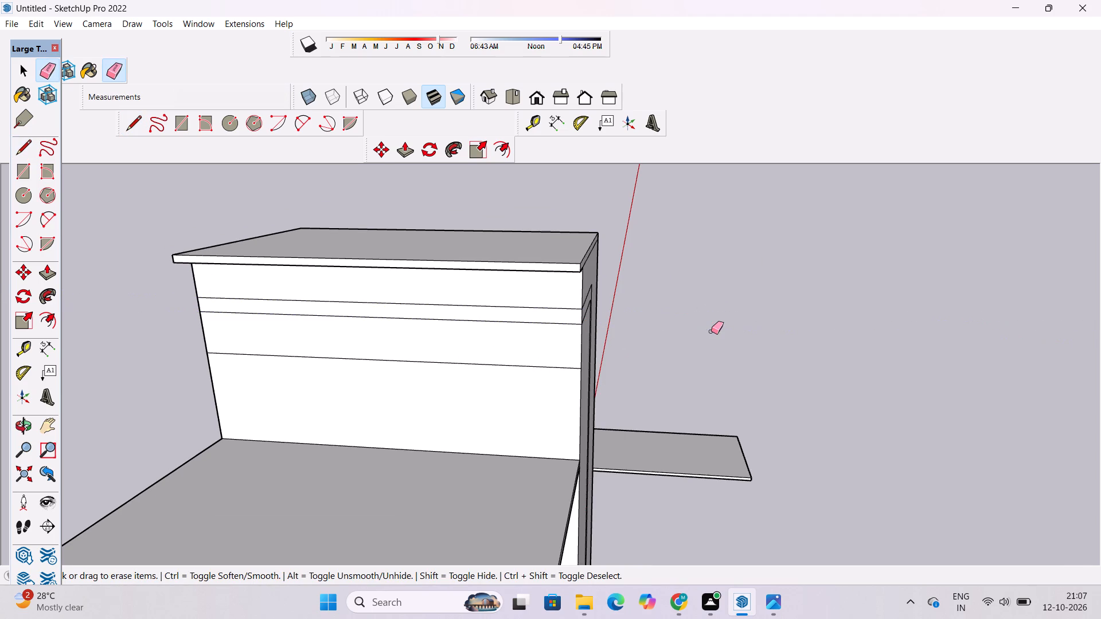
# Examine the lines wrapping onto the terrace-side wall and compare the tall block with the elevation reference image.
pyautogui.press('o')
pyautogui.scroll(-6, 711, 331)
pyautogui.moveTo(747, 354); pyautogui.dragTo(495, 366)
pyautogui.scroll(4, 507, 389)
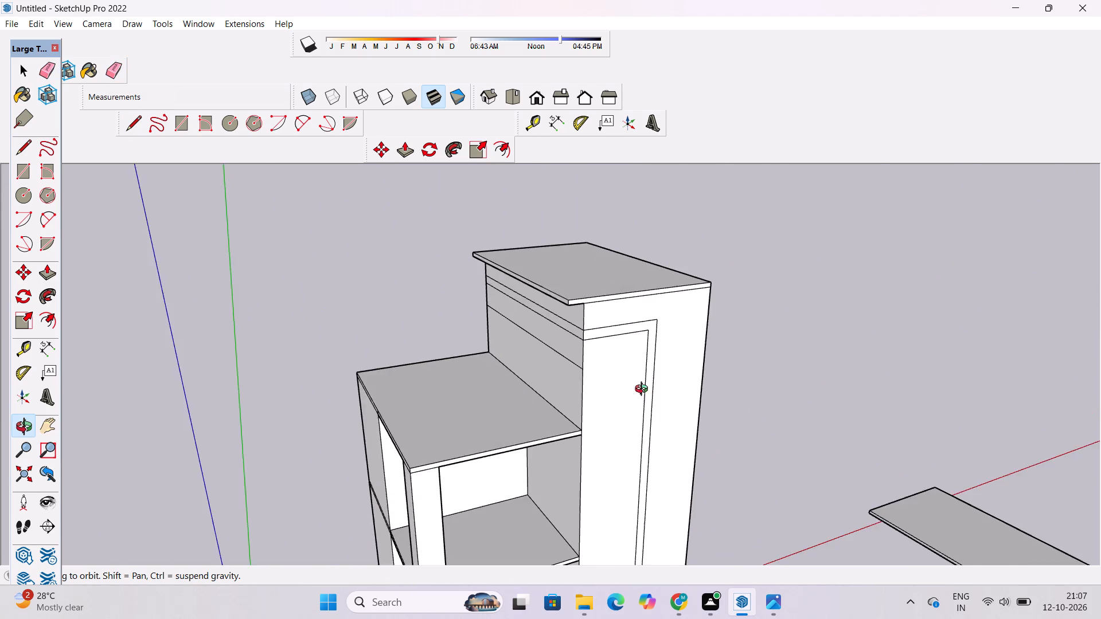
pyautogui.moveTo(644, 390); pyautogui.dragTo(594, 387)
pyautogui.keyDown('shift'); pyautogui.moveTo(585, 390); pyautogui.dragTo(581, 315); pyautogui.keyUp('shift')
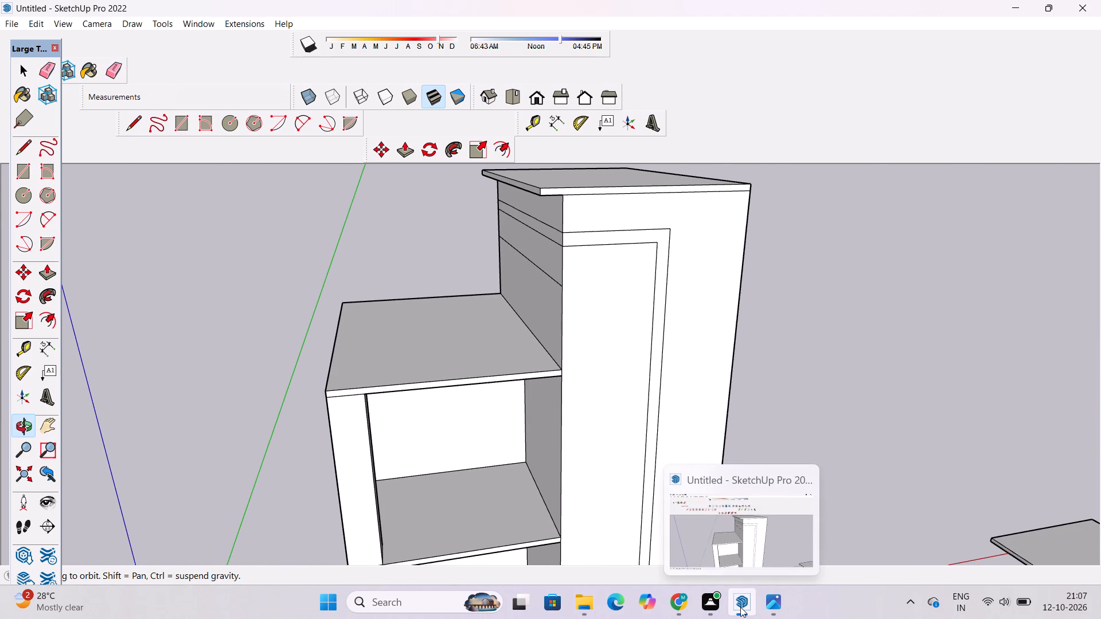
pyautogui.click(740, 607)
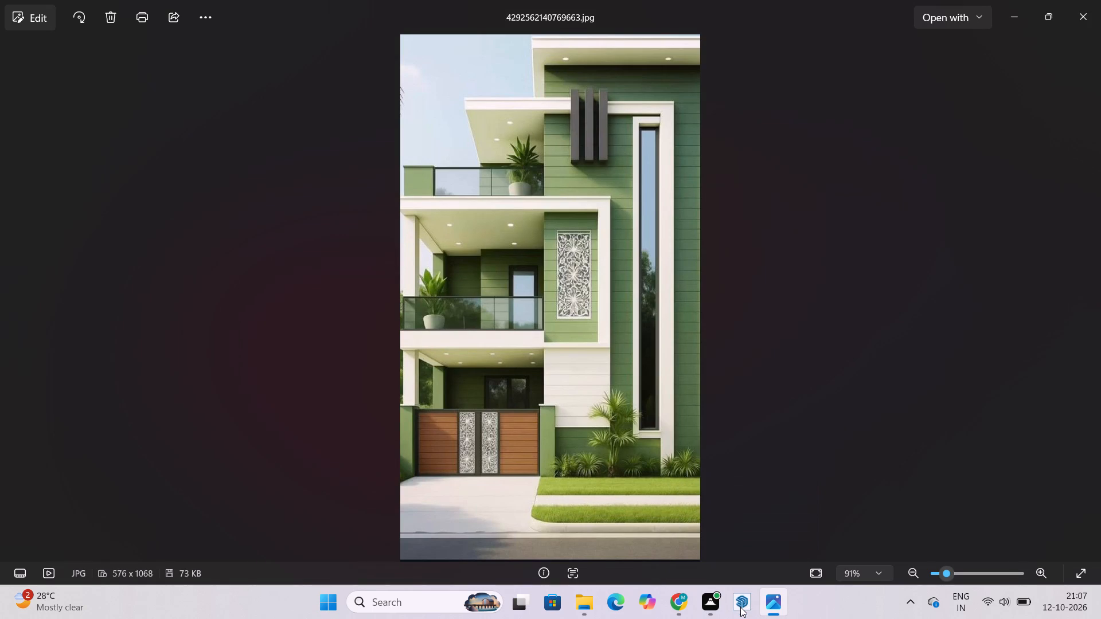
pyautogui.click(740, 607)
# Push/Pull the top face of the tall block's roof slab upward by 2'.
pyautogui.scroll(-5, 632, 510)
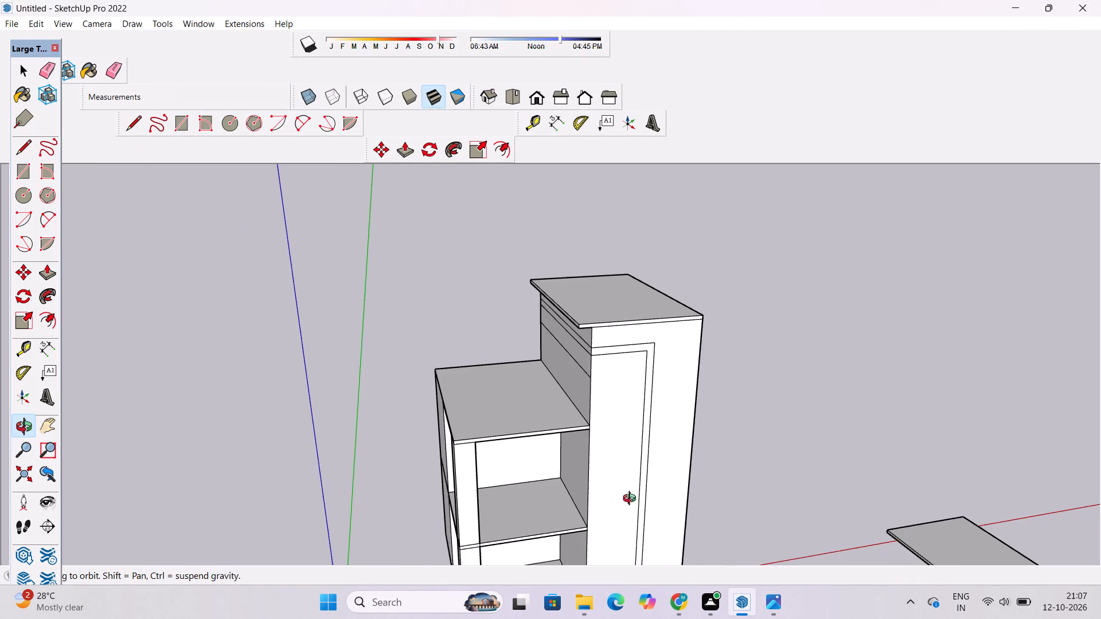
pyautogui.scroll(3, 631, 365)
pyautogui.moveTo(607, 362); pyautogui.dragTo(745, 413)
pyautogui.scroll(4, 720, 384)
pyautogui.keyDown('shift'); pyautogui.moveTo(701, 380); pyautogui.dragTo(646, 361); pyautogui.keyUp('shift')
pyautogui.moveTo(647, 366); pyautogui.dragTo(702, 381)
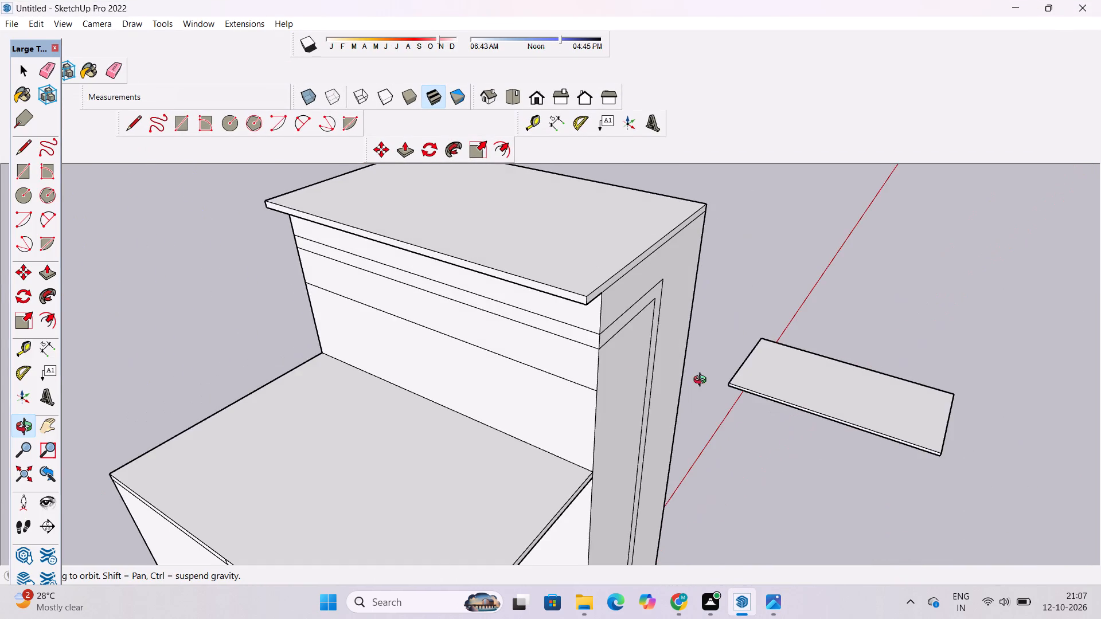
pyautogui.scroll(2, 604, 355)
pyautogui.keyDown('shift'); pyautogui.moveTo(602, 349); pyautogui.dragTo(557, 374); pyautogui.keyUp('shift')
pyautogui.moveTo(557, 374); pyautogui.dragTo(558, 395)
pyautogui.scroll(-4, 562, 394)
pyautogui.moveTo(611, 433); pyautogui.dragTo(546, 397)
pyautogui.keyDown('shift'); pyautogui.moveTo(541, 343); pyautogui.dragTo(543, 351); pyautogui.keyUp('shift')
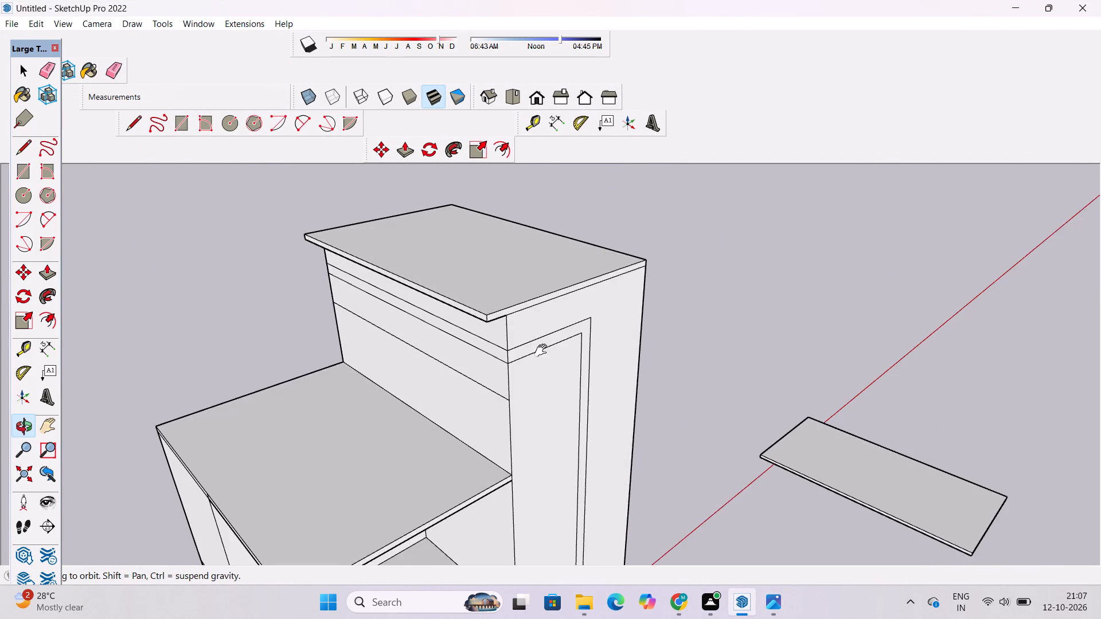
pyautogui.keyDown('shift'); pyautogui.moveTo(543, 351); pyautogui.dragTo(546, 363); pyautogui.keyUp('shift')
pyautogui.press('p')
pyautogui.click(534, 301)
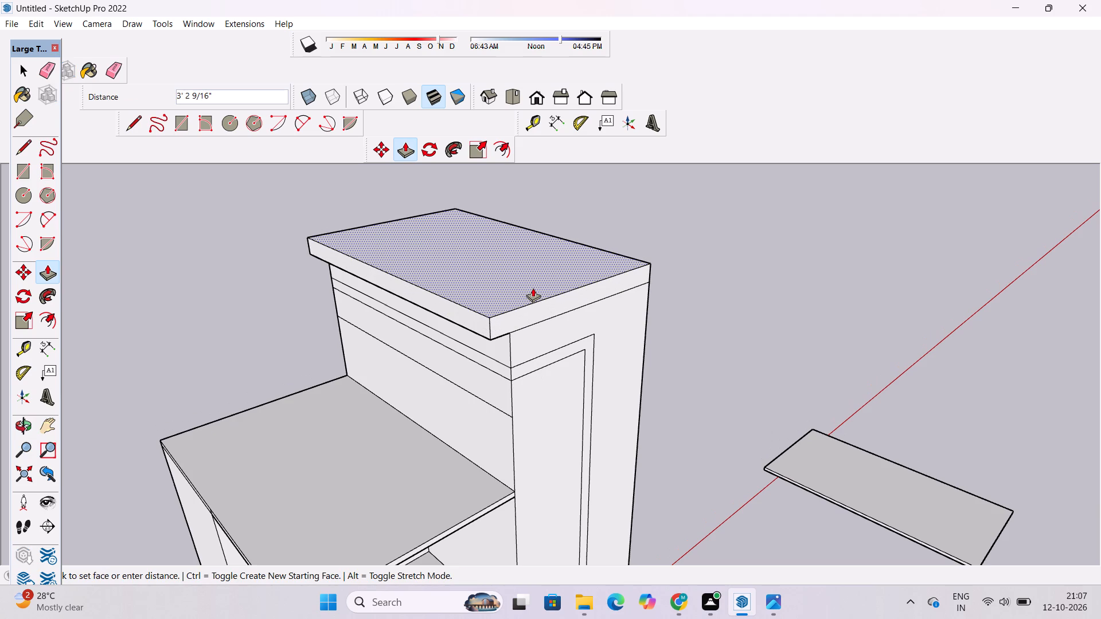
pyautogui.write("2'")
pyautogui.press('Return')
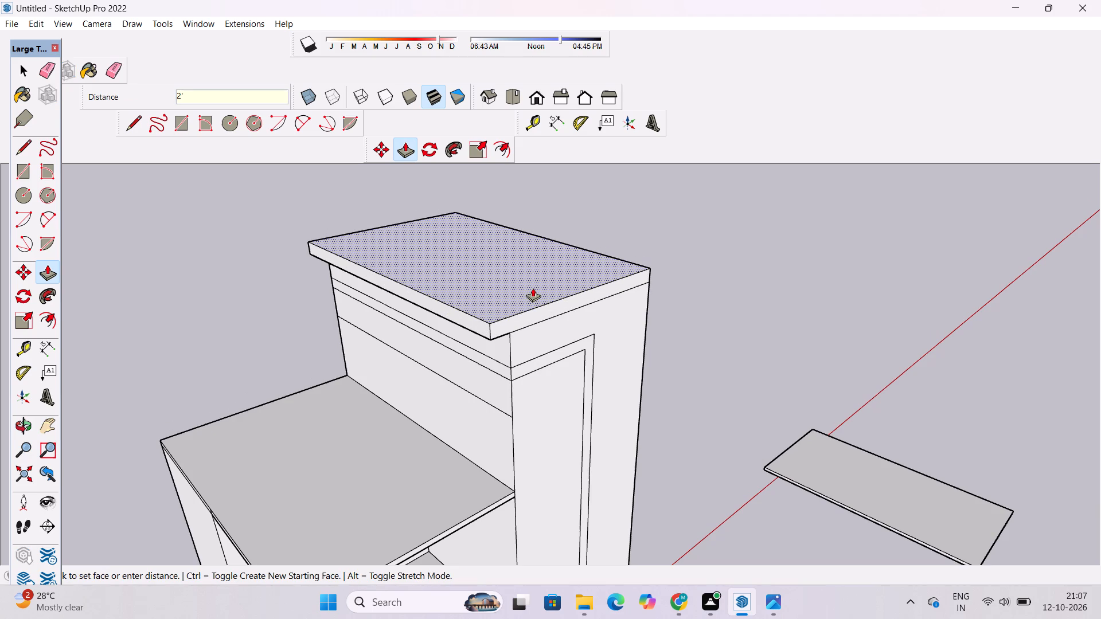
# Push/Pull the L-shaped band on the tall block's front wall outward by 3'.
pyautogui.press('o')
pyautogui.scroll(-3, 533, 288)
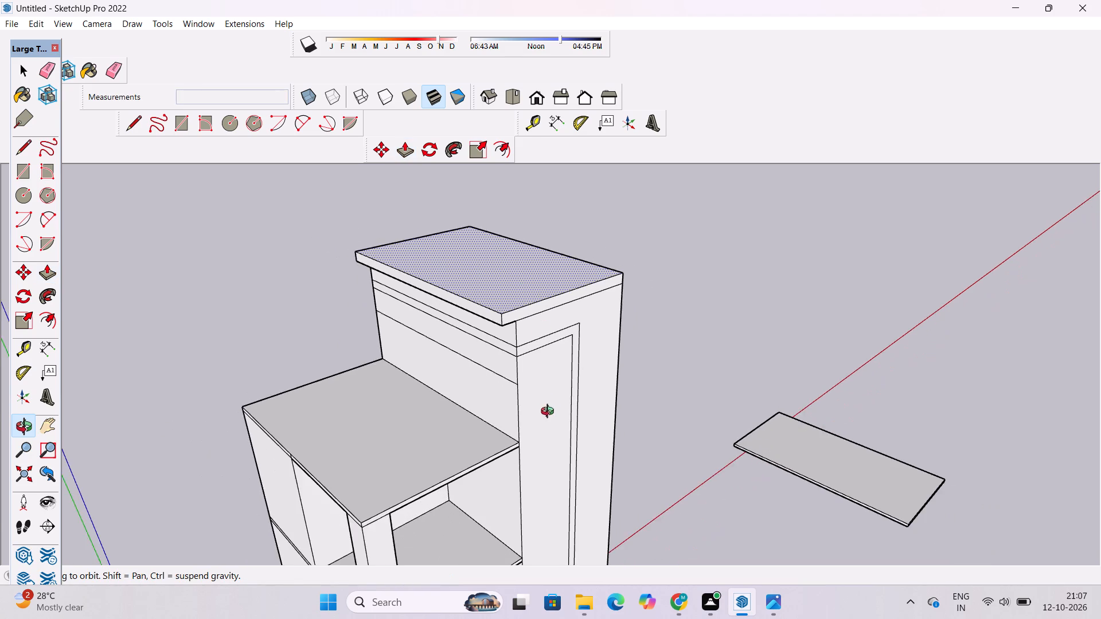
pyautogui.moveTo(550, 413); pyautogui.dragTo(546, 244)
pyautogui.moveTo(546, 242); pyautogui.dragTo(512, 422)
pyautogui.keyDown('shift'); pyautogui.moveTo(512, 422); pyautogui.dragTo(532, 342); pyautogui.keyUp('shift')
pyautogui.keyDown('shift'); pyautogui.scroll(3, 553, 232); pyautogui.keyUp('shift')
pyautogui.keyDown('shift'); pyautogui.moveTo(556, 238); pyautogui.dragTo(577, 318); pyautogui.keyUp('shift')
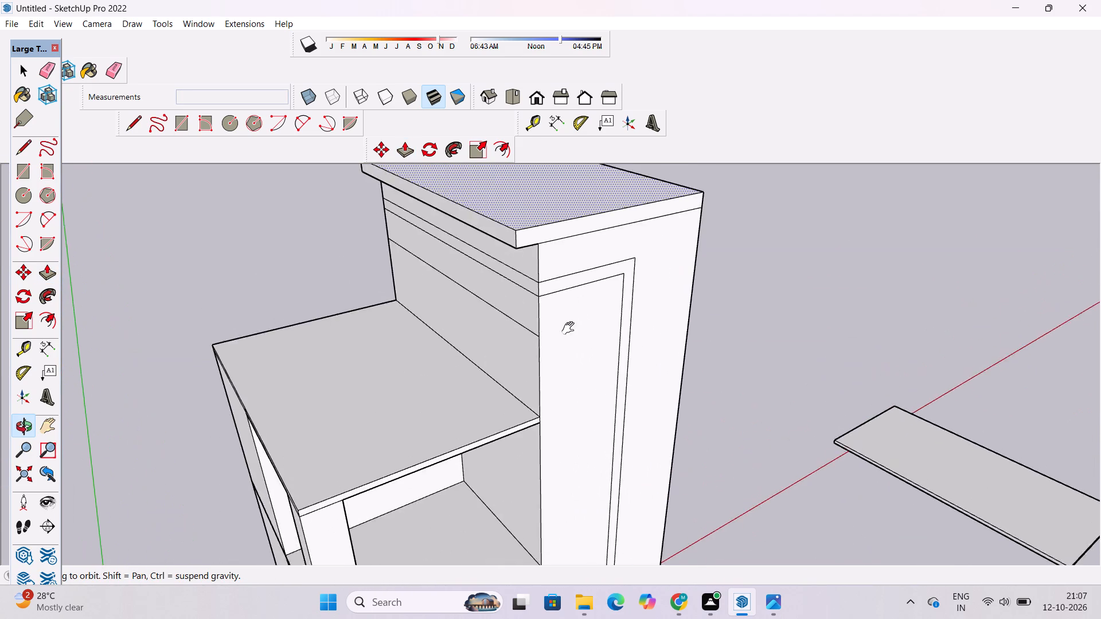
pyautogui.moveTo(569, 328); pyautogui.dragTo(525, 335)
pyautogui.scroll(-5, 520, 331)
pyautogui.moveTo(524, 356); pyautogui.dragTo(641, 382)
pyautogui.moveTo(636, 378); pyautogui.dragTo(558, 327)
pyautogui.keyDown('shift'); pyautogui.moveTo(505, 374); pyautogui.dragTo(540, 292); pyautogui.keyUp('shift')
pyautogui.moveTo(538, 296); pyautogui.dragTo(544, 307)
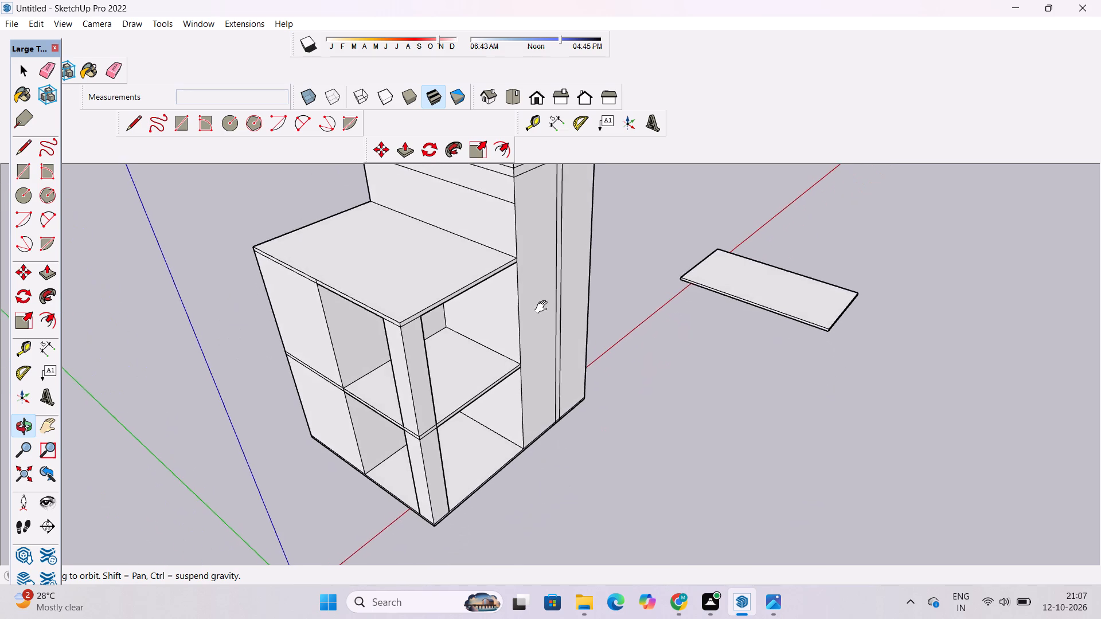
pyautogui.moveTo(544, 307); pyautogui.dragTo(522, 316)
pyautogui.moveTo(522, 316); pyautogui.dragTo(531, 330)
pyautogui.press('p')
pyautogui.scroll(-6, 405, 395)
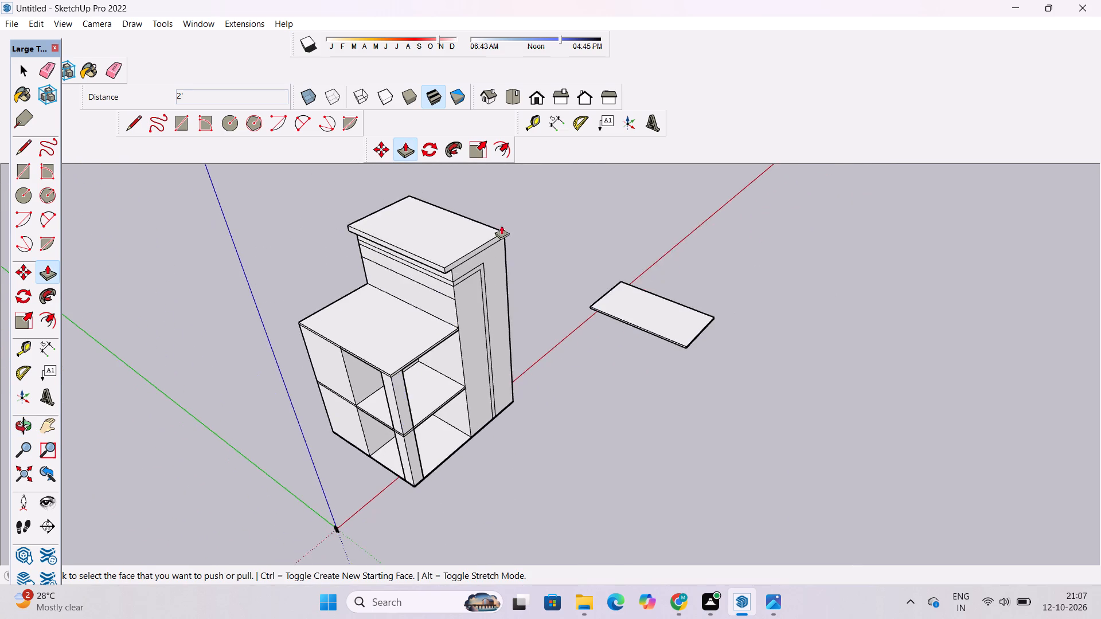
pyautogui.scroll(10, 502, 225)
pyautogui.scroll(-6, 447, 249)
pyautogui.scroll(9, 443, 351)
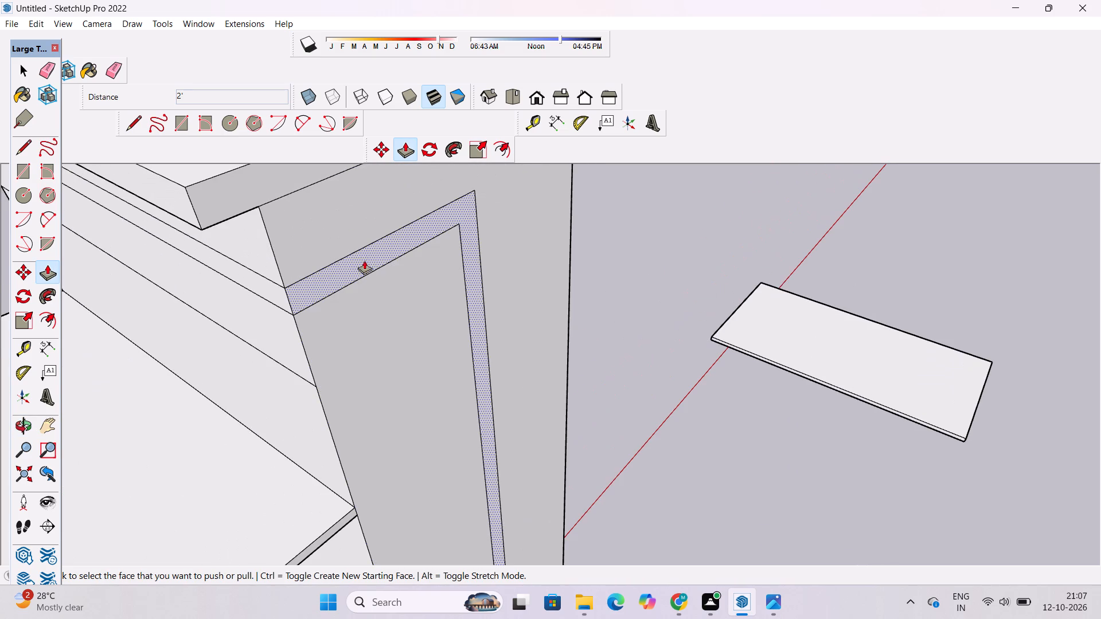
pyautogui.click(361, 257)
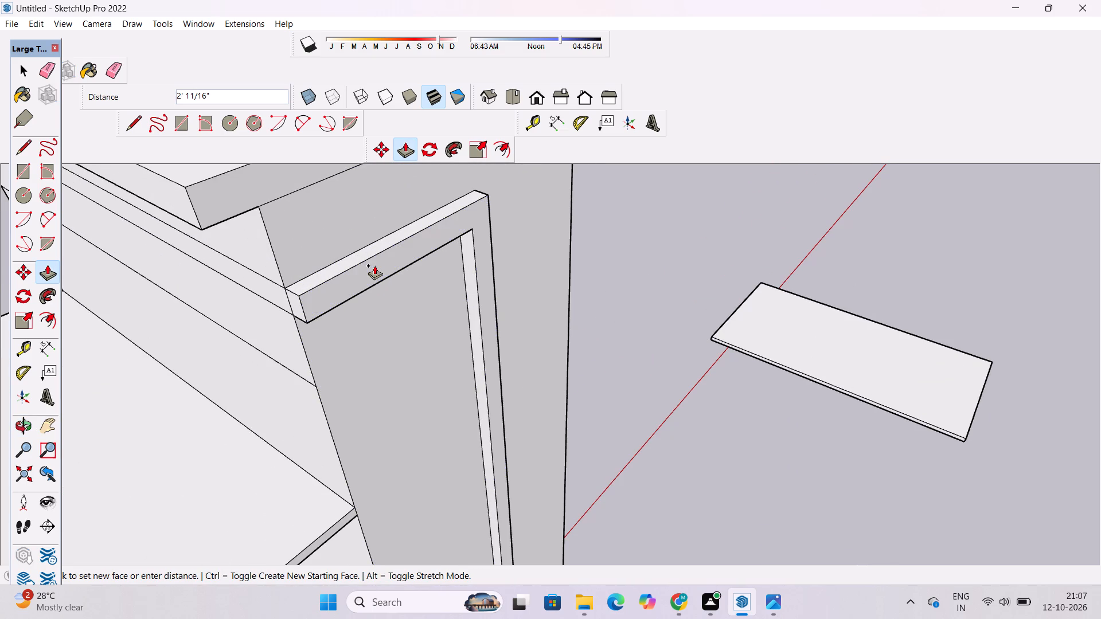
pyautogui.scroll(-11, 375, 261)
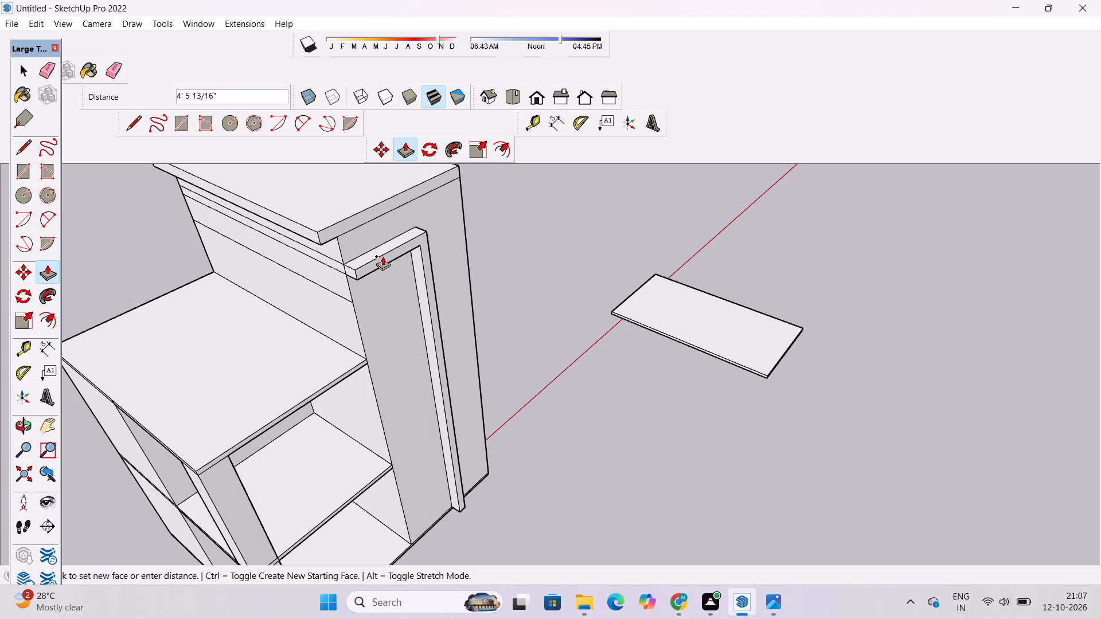
pyautogui.write("3'")
pyautogui.press('Return')
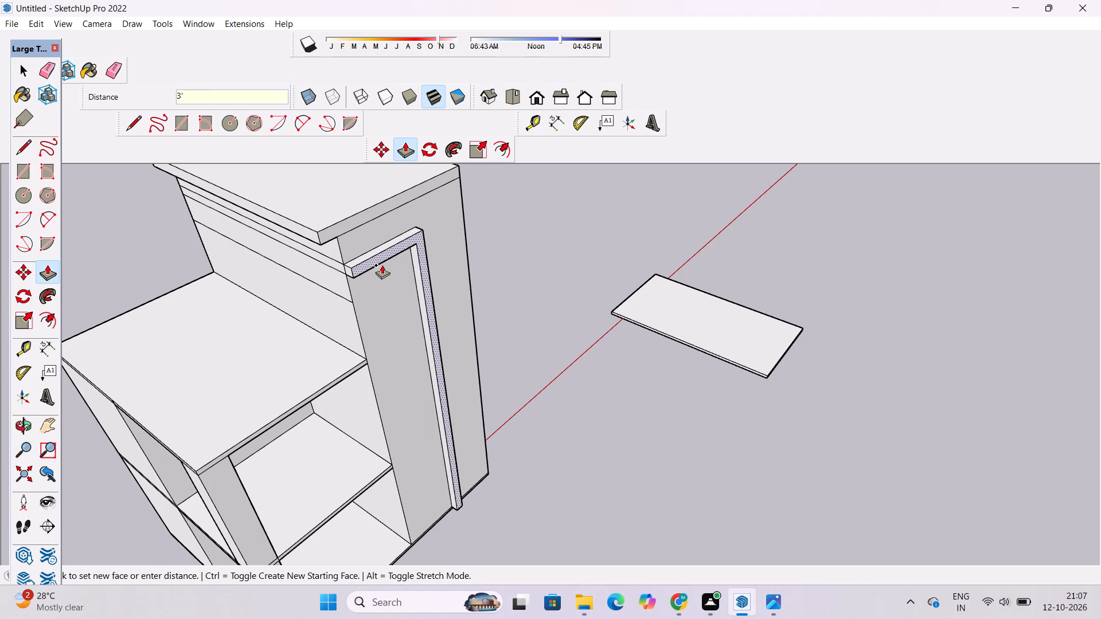
# Examine the extruded L-shaped band and the front wall around it.
pyautogui.press('o')
pyautogui.scroll(-3, 416, 291)
pyautogui.moveTo(455, 400); pyautogui.dragTo(406, 378)
pyautogui.keyDown('shift'); pyautogui.moveTo(399, 369); pyautogui.dragTo(419, 395); pyautogui.keyUp('shift')
pyautogui.moveTo(415, 414); pyautogui.dragTo(415, 389)
pyautogui.moveTo(417, 447); pyautogui.dragTo(430, 401)
pyautogui.press('space')
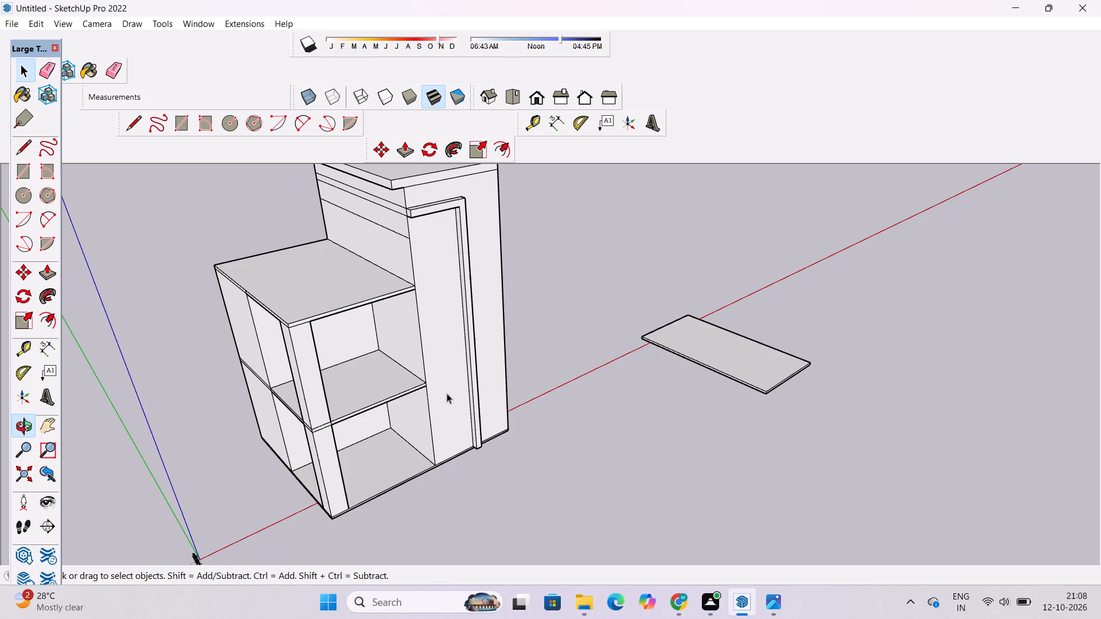
pyautogui.press('o')
pyautogui.scroll(4, 455, 342)
pyautogui.keyDown('shift'); pyautogui.moveTo(451, 338); pyautogui.dragTo(482, 391); pyautogui.keyUp('shift')
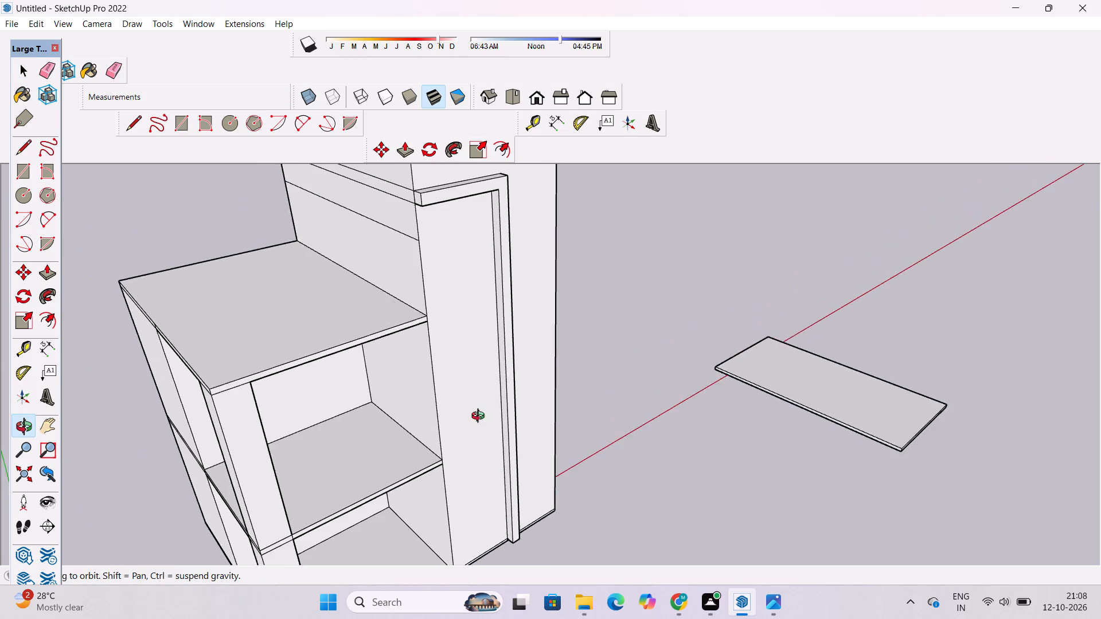
# Push/Pull the upper band strip on the tall block's terrace-side wall outward by 2'.
pyautogui.moveTo(479, 418); pyautogui.dragTo(424, 428)
pyautogui.scroll(-6, 421, 354)
pyautogui.keyDown('shift'); pyautogui.moveTo(440, 361); pyautogui.dragTo(474, 405); pyautogui.keyUp('shift')
pyautogui.keyDown('shift'); pyautogui.scroll(9, 458, 340); pyautogui.keyUp('shift')
pyautogui.keyDown('shift'); pyautogui.click(457, 335); pyautogui.keyUp('shift')
pyautogui.moveTo(458, 339); pyautogui.dragTo(428, 341)
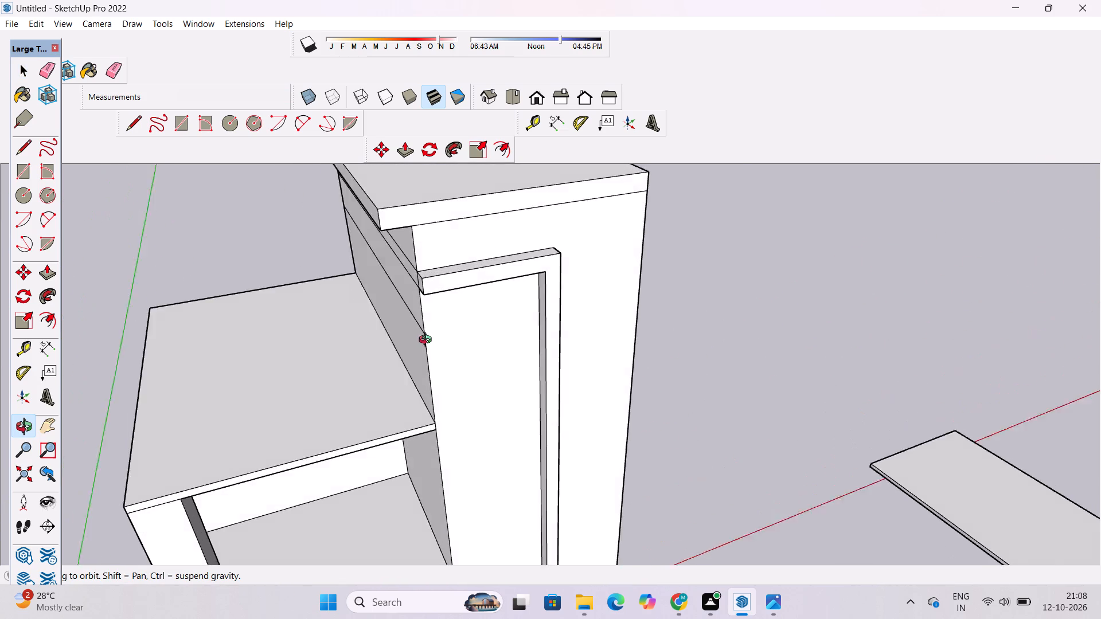
pyautogui.moveTo(428, 341); pyautogui.dragTo(429, 340)
pyautogui.scroll(3, 396, 301)
pyautogui.keyDown('shift'); pyautogui.moveTo(401, 295); pyautogui.dragTo(431, 314); pyautogui.keyUp('shift')
pyautogui.moveTo(431, 315); pyautogui.dragTo(425, 310)
pyautogui.scroll(-4, 425, 308)
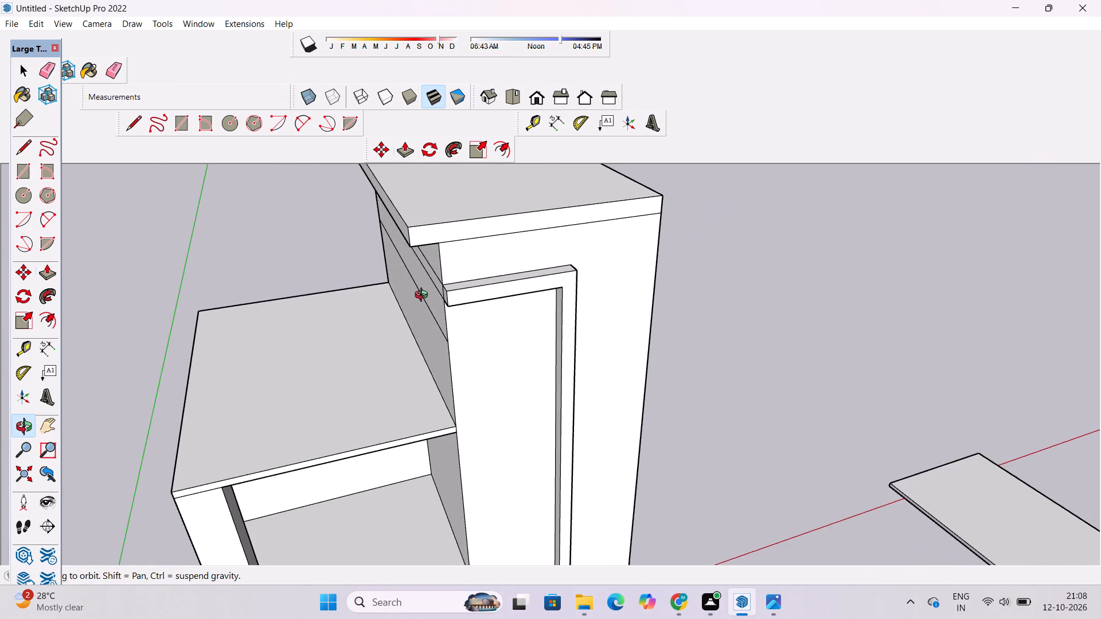
pyautogui.press('p')
pyautogui.scroll(6, 426, 287)
pyautogui.click(445, 276)
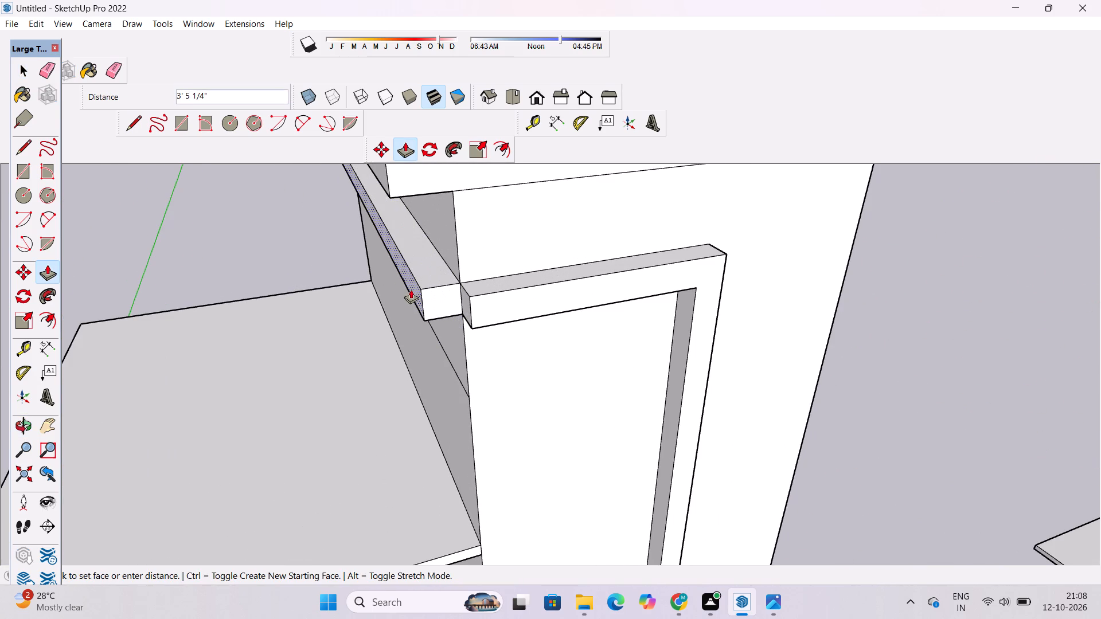
pyautogui.write("2'")
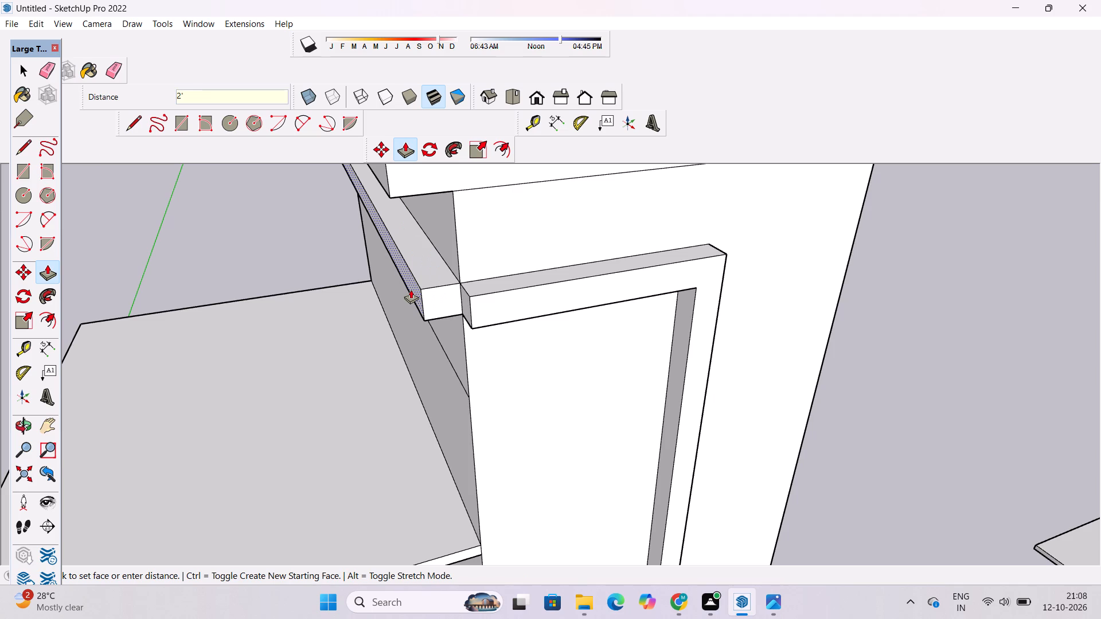
pyautogui.press('Return')
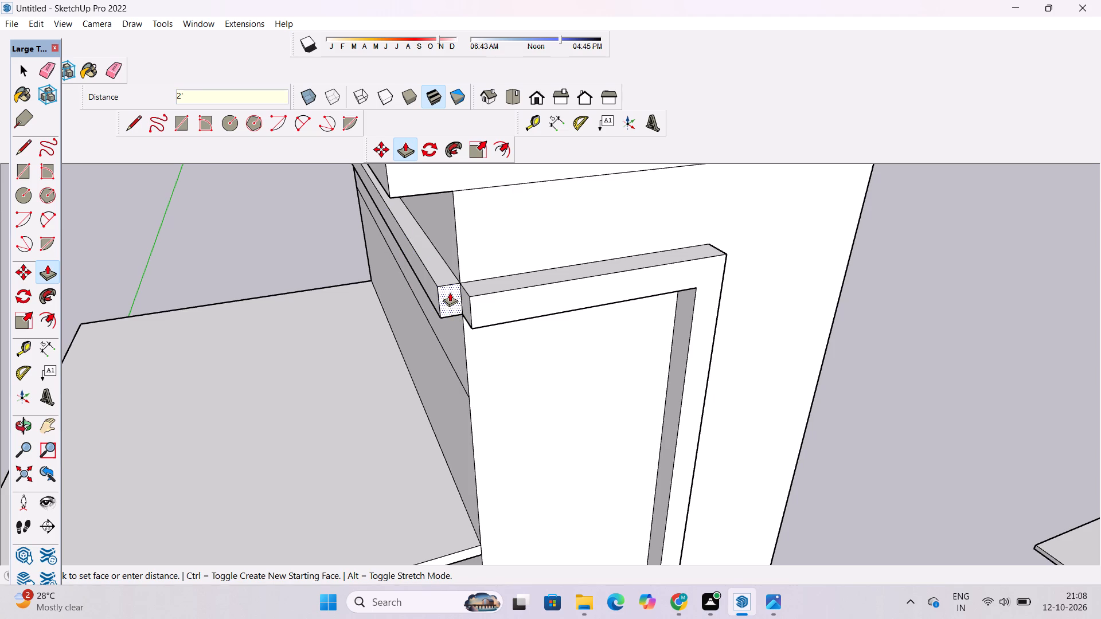
# Push/Pull the front end face of the side-wall band forward until flush with the face of the front L-shaped band.
pyautogui.click(450, 292)
pyautogui.click(470, 296)
# Erase the seam edges on the top, front and underside of the corner where the side band meets the front band.
pyautogui.press('o')
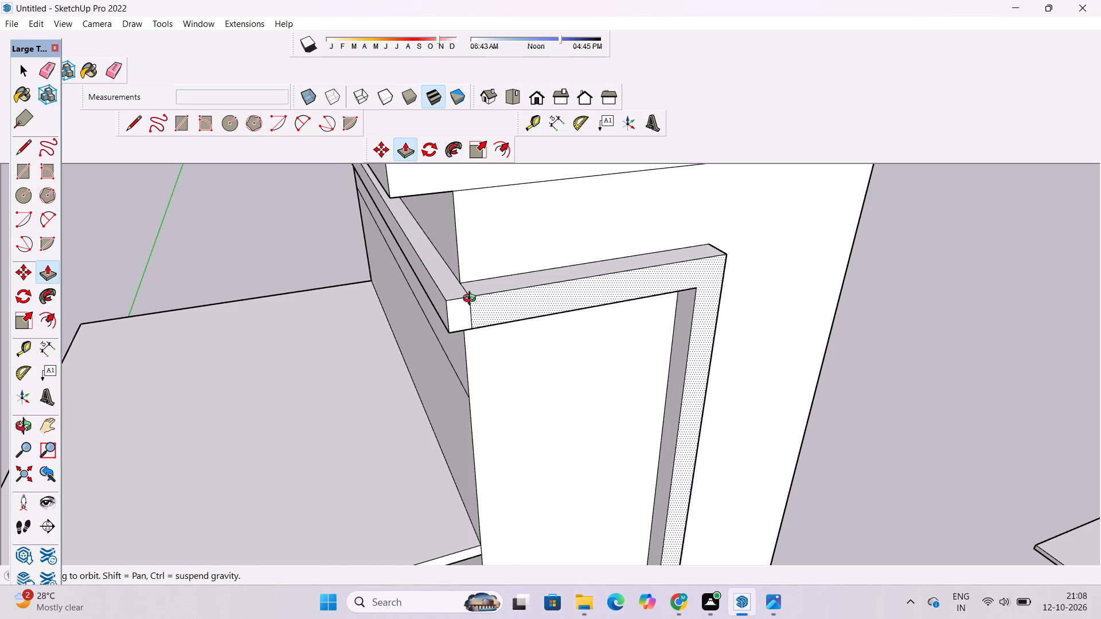
pyautogui.scroll(-4, 473, 302)
pyautogui.moveTo(509, 318); pyautogui.dragTo(483, 338)
pyautogui.scroll(4, 418, 320)
pyautogui.moveTo(440, 331); pyautogui.dragTo(512, 351)
pyautogui.scroll(3, 464, 349)
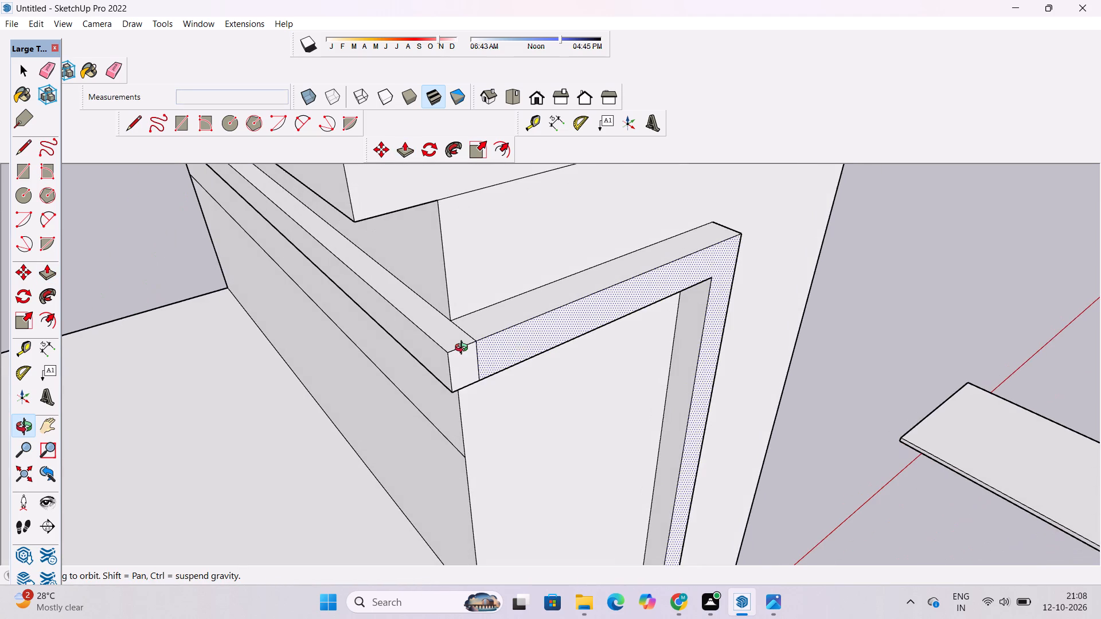
pyautogui.press('e')
pyautogui.moveTo(477, 321); pyautogui.dragTo(468, 336)
pyautogui.moveTo(489, 354); pyautogui.dragTo(477, 361)
pyautogui.press('o')
pyautogui.moveTo(519, 434); pyautogui.dragTo(450, 268)
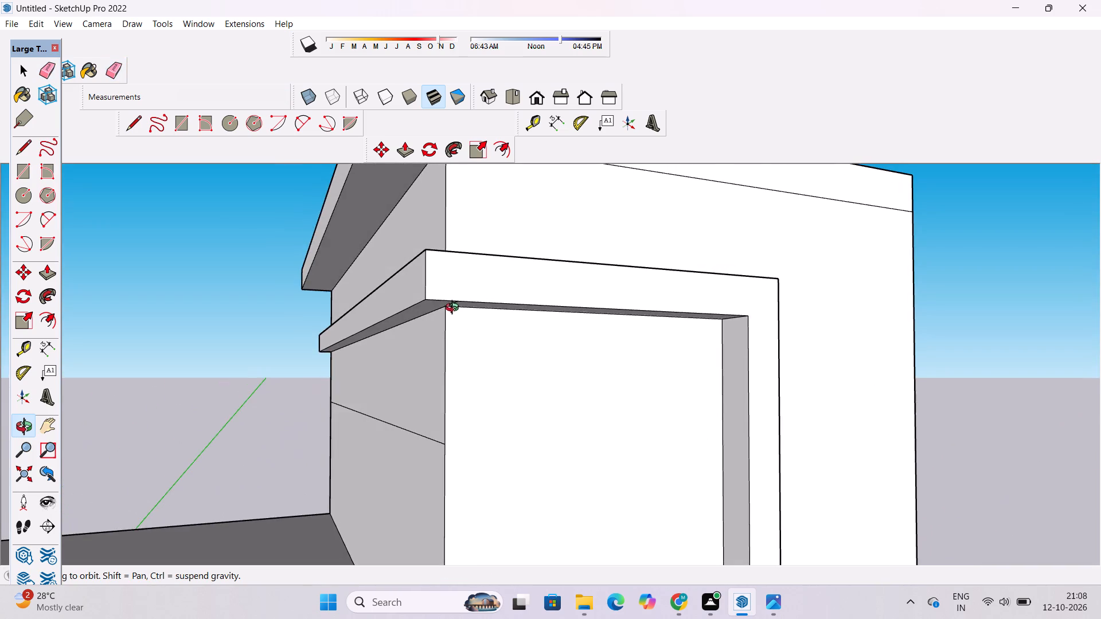
pyautogui.moveTo(472, 326); pyautogui.dragTo(432, 270)
pyautogui.keyDown('shift'); pyautogui.moveTo(440, 281); pyautogui.dragTo(475, 338); pyautogui.keyUp('shift')
pyautogui.moveTo(497, 375); pyautogui.dragTo(470, 335)
pyautogui.scroll(5, 466, 348)
pyautogui.moveTo(491, 361); pyautogui.dragTo(477, 351)
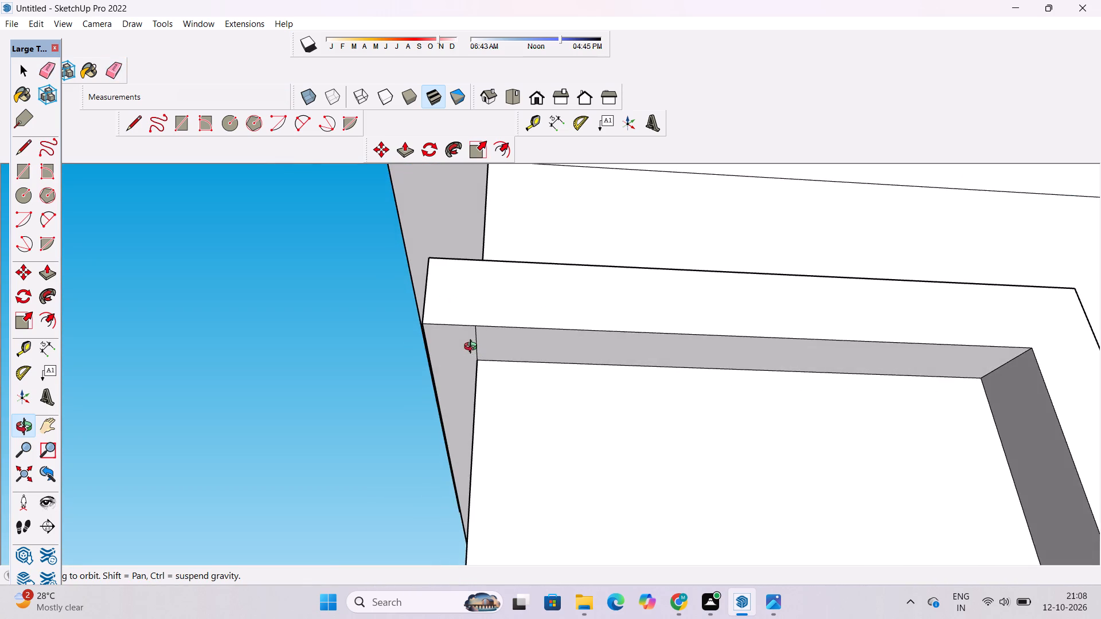
pyautogui.scroll(4, 472, 346)
pyautogui.keyDown('shift'); pyautogui.click(475, 346); pyautogui.keyUp('shift')
pyautogui.press('e')
pyautogui.moveTo(483, 329); pyautogui.dragTo(474, 334)
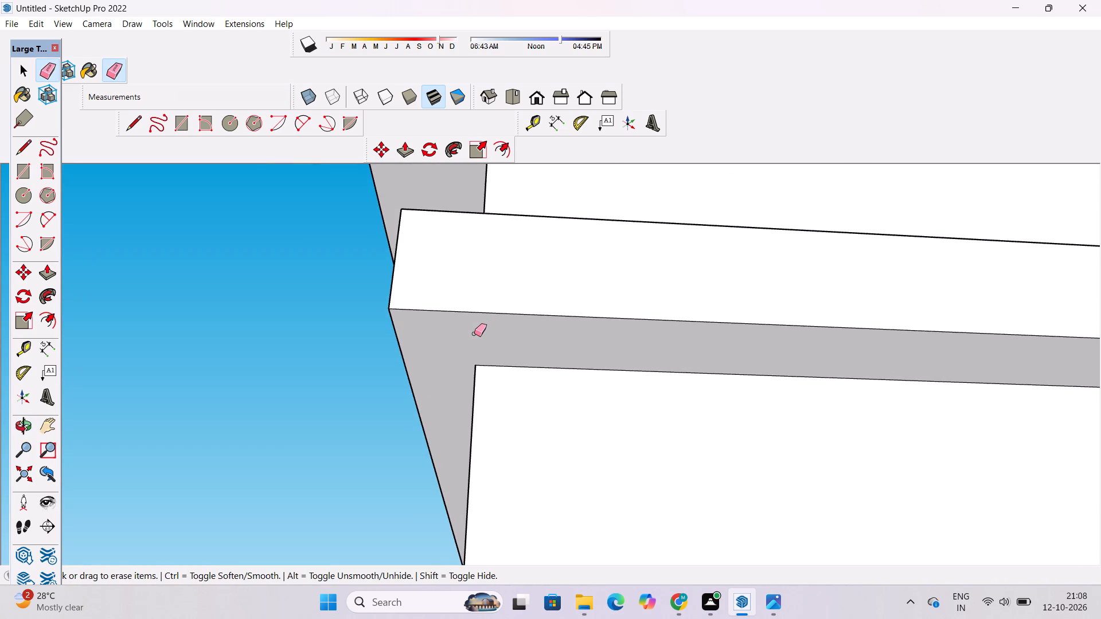
# Examine the joined band around the tall block's side and front walls and the overall house massing.
pyautogui.press('o')
pyautogui.scroll(-12, 490, 322)
pyautogui.moveTo(517, 347); pyautogui.dragTo(560, 416)
pyautogui.moveTo(553, 414); pyautogui.dragTo(552, 296)
pyautogui.scroll(-4, 552, 291)
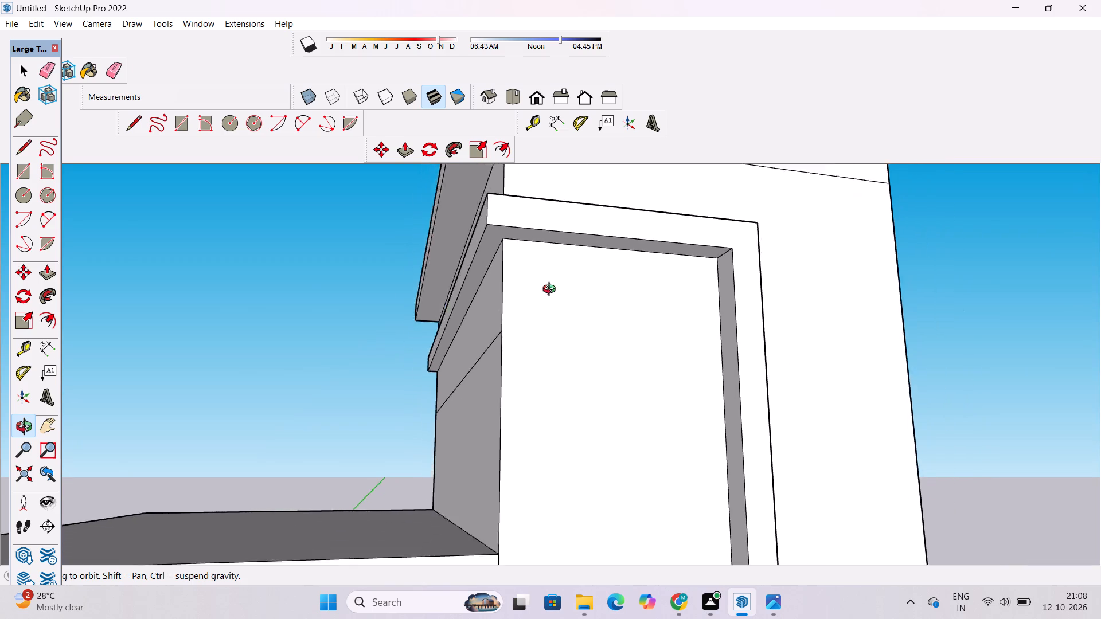
pyautogui.scroll(-3, 552, 291)
pyautogui.moveTo(552, 326); pyautogui.dragTo(592, 429)
pyautogui.moveTo(391, 339); pyautogui.dragTo(800, 401)
pyautogui.scroll(-3, 503, 435)
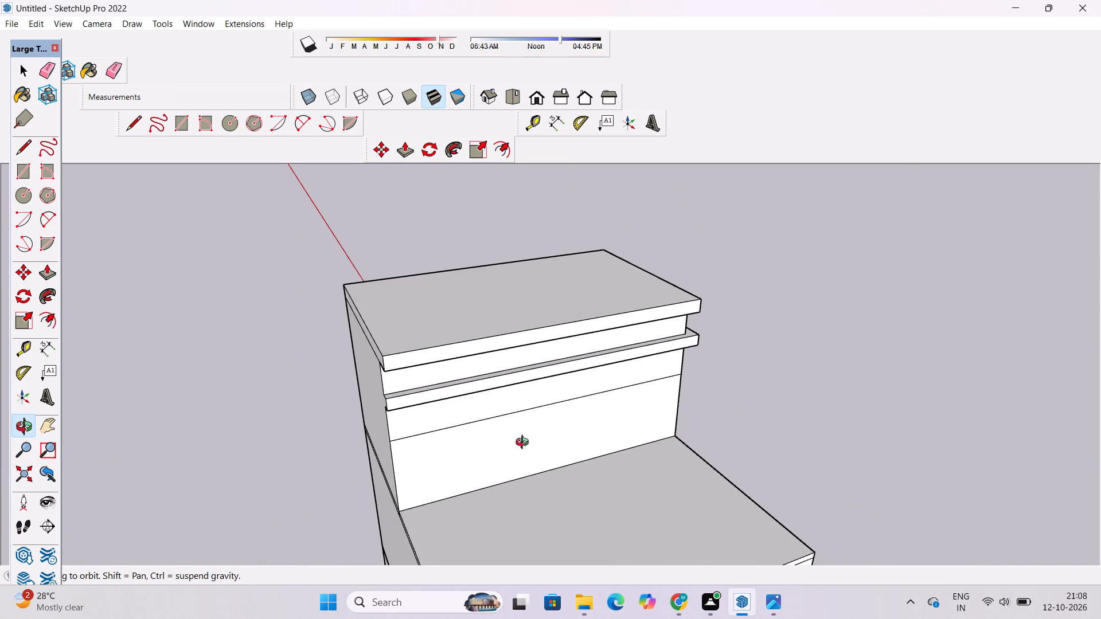
pyautogui.scroll(9, 396, 435)
pyautogui.moveTo(393, 394); pyautogui.dragTo(503, 400)
pyautogui.moveTo(548, 408); pyautogui.dragTo(388, 393)
pyautogui.scroll(-5, 383, 390)
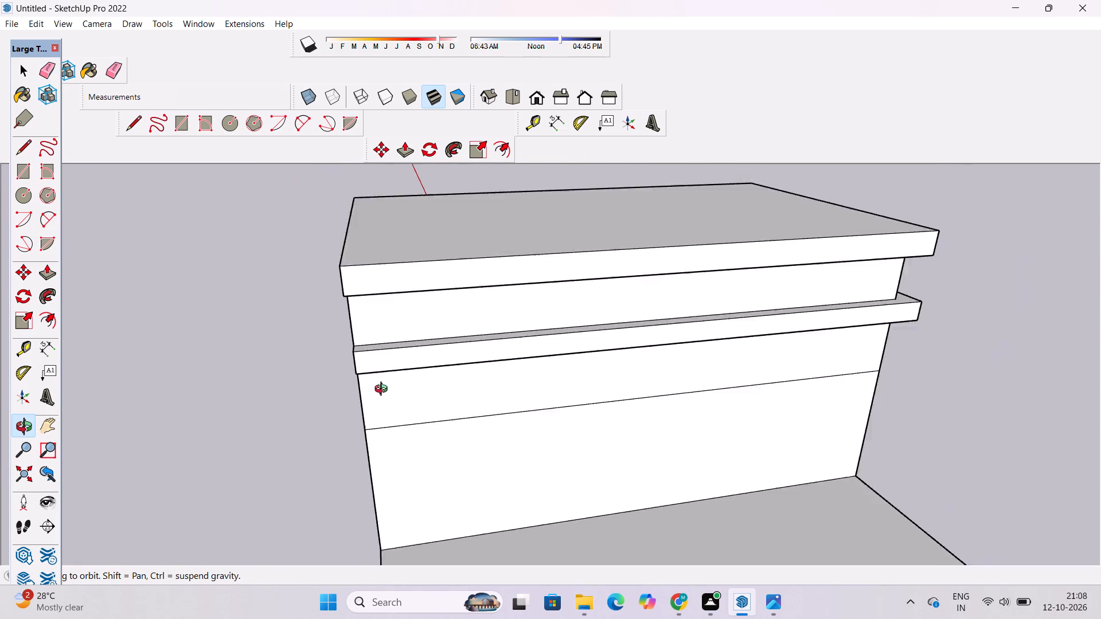
pyautogui.scroll(-2, 384, 390)
pyautogui.moveTo(978, 446); pyautogui.dragTo(678, 405)
pyautogui.scroll(-6, 600, 420)
pyautogui.keyDown('shift'); pyautogui.moveTo(727, 472); pyautogui.dragTo(717, 324); pyautogui.keyUp('shift')
pyautogui.scroll(-5, 714, 311)
pyautogui.moveTo(712, 311); pyautogui.dragTo(681, 426)
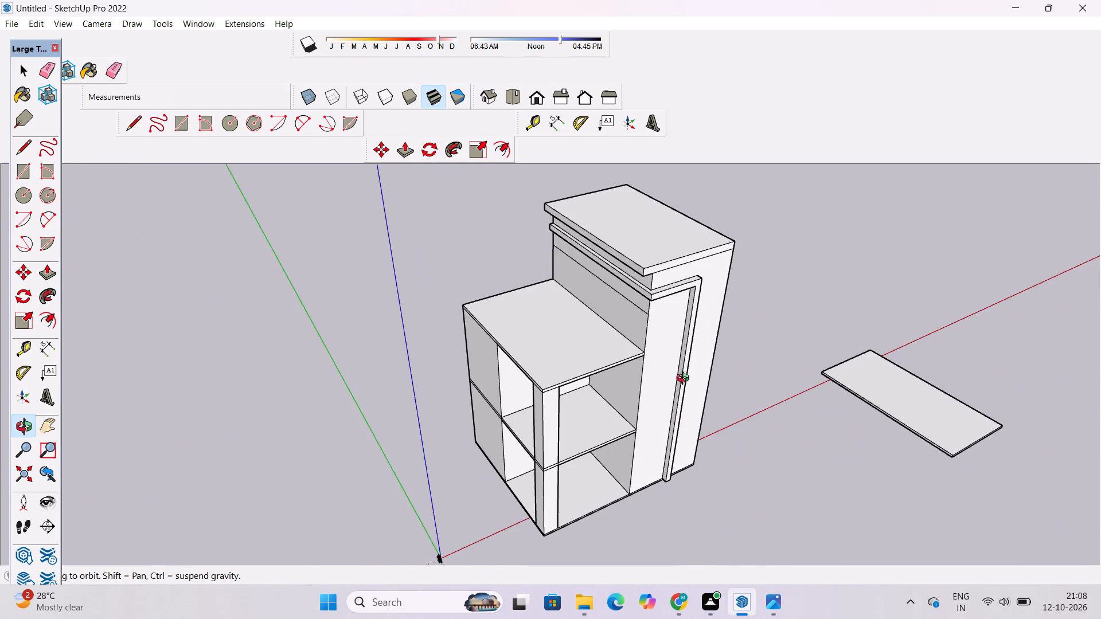
pyautogui.scroll(10, 721, 302)
pyautogui.moveTo(733, 330); pyautogui.dragTo(580, 213)
pyautogui.scroll(-6, 581, 211)
pyautogui.moveTo(593, 352); pyautogui.dragTo(639, 366)
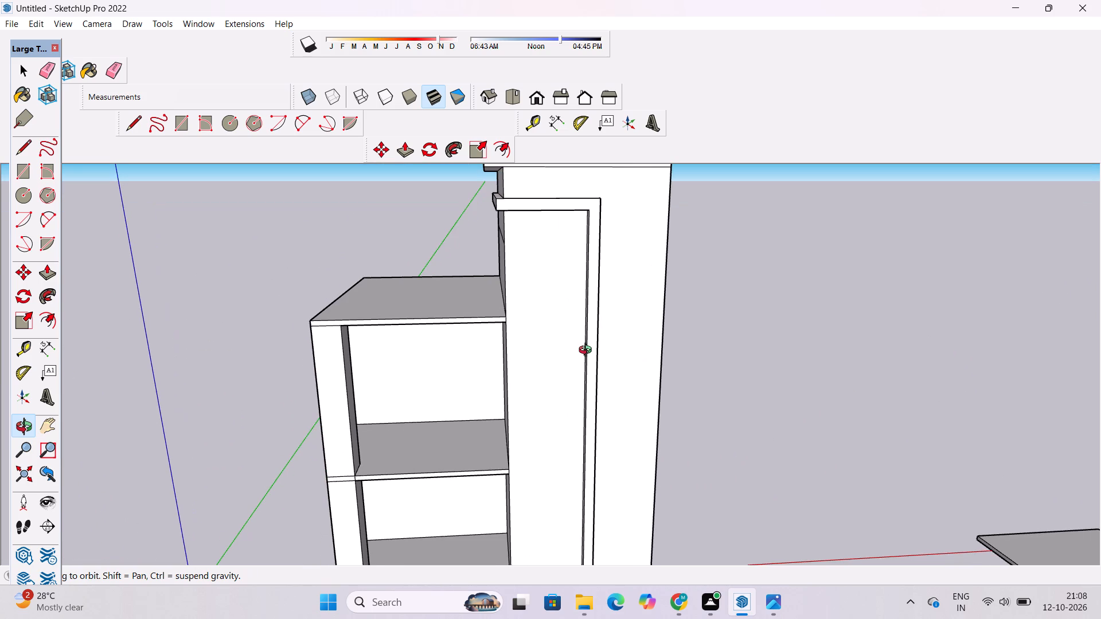
# Push/Pull the bottom face of the front band's vertical leg down to the lower edge of the base slab.
pyautogui.scroll(-4, 568, 348)
pyautogui.keyDown('shift'); pyautogui.moveTo(575, 381); pyautogui.dragTo(588, 323); pyautogui.keyUp('shift')
pyautogui.scroll(7, 569, 388)
pyautogui.moveTo(597, 451); pyautogui.dragTo(565, 310)
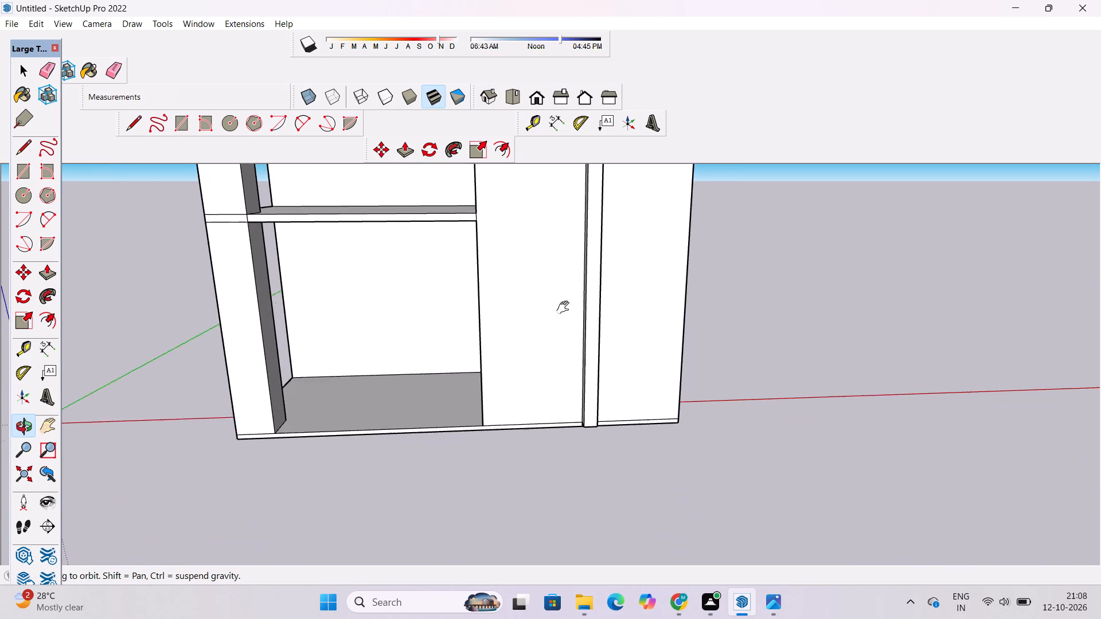
pyautogui.scroll(10, 630, 416)
pyautogui.moveTo(736, 424); pyautogui.dragTo(584, 425)
pyautogui.keyDown('shift'); pyautogui.moveTo(537, 453); pyautogui.dragTo(550, 403); pyautogui.keyUp('shift')
pyautogui.scroll(9, 529, 408)
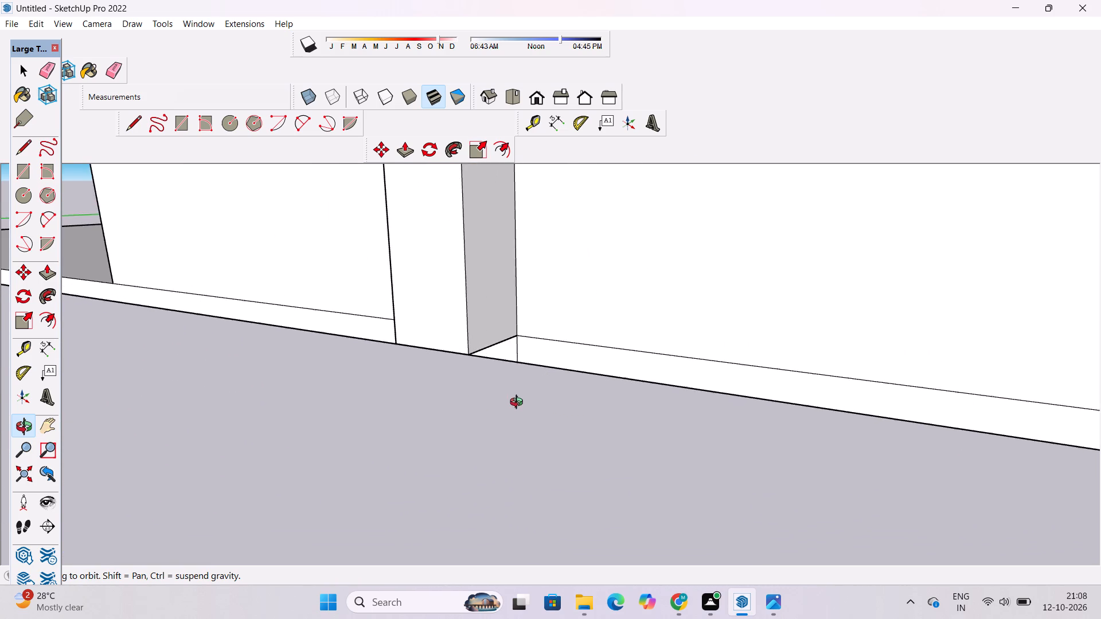
pyautogui.moveTo(519, 402); pyautogui.dragTo(541, 312)
pyautogui.keyDown('shift'); pyautogui.moveTo(541, 315); pyautogui.dragTo(547, 356); pyautogui.keyUp('shift')
pyautogui.moveTo(523, 395); pyautogui.dragTo(525, 383)
pyautogui.press('p')
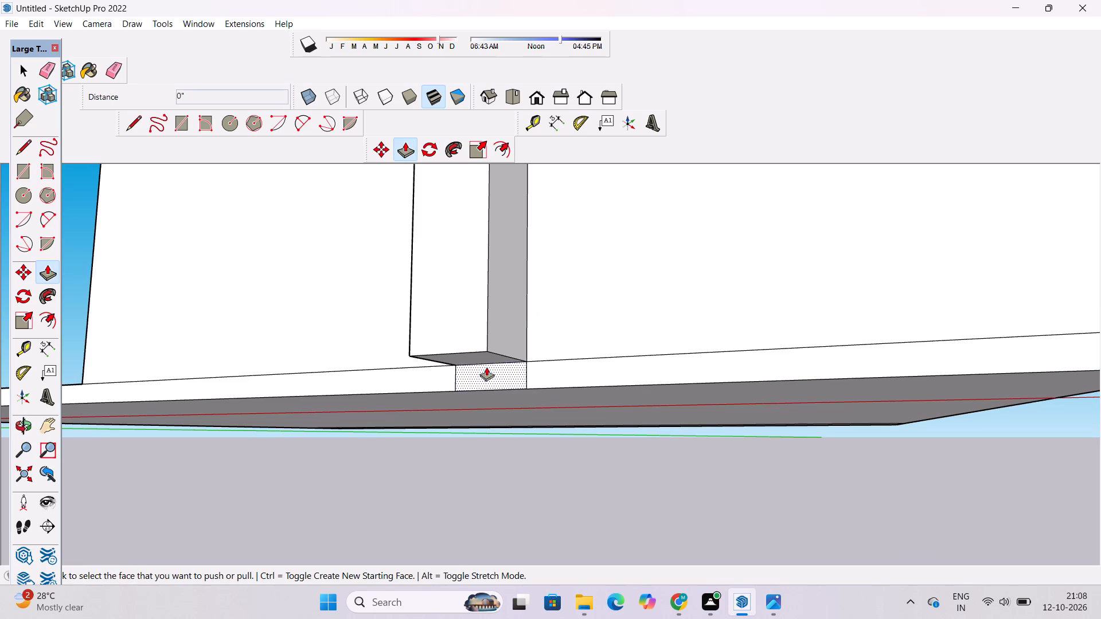
pyautogui.click(483, 358)
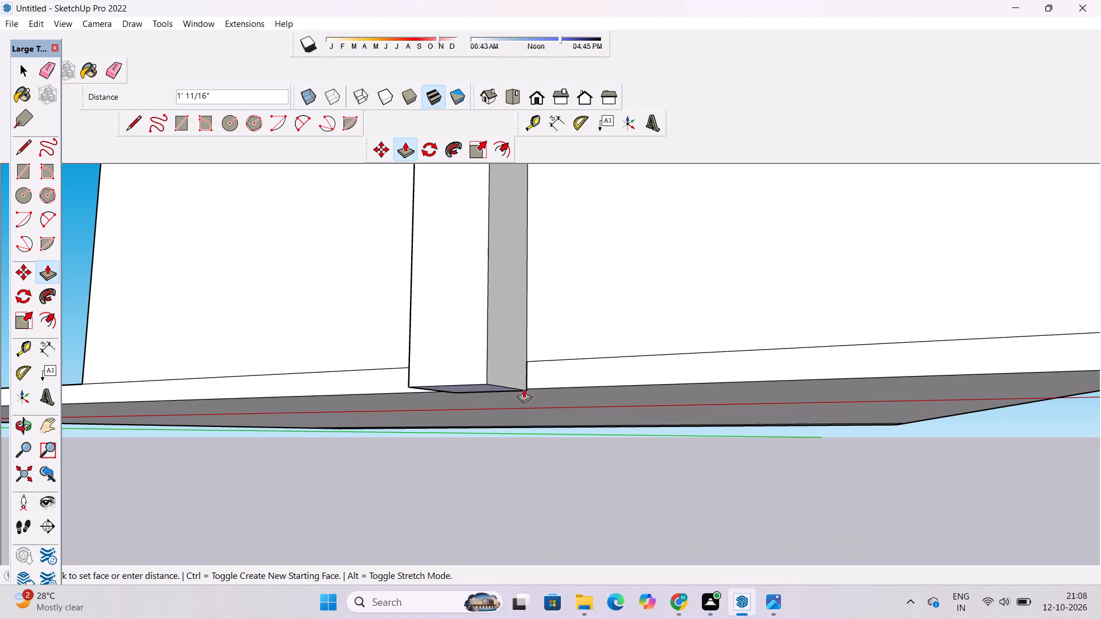
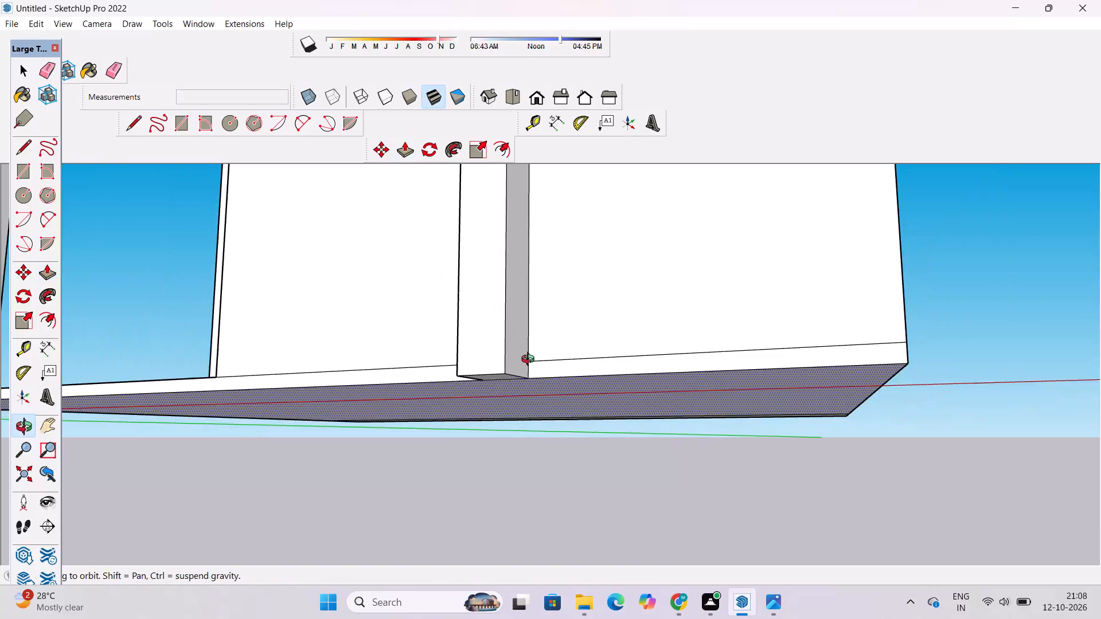
# Erase the horizontal base line on the tower's side wall and the one on the front wall between its corner and the vertical band.
pyautogui.moveTo(532, 372); pyautogui.dragTo(581, 459)
pyautogui.keyDown('shift'); pyautogui.moveTo(545, 375); pyautogui.dragTo(499, 455); pyautogui.keyUp('shift')
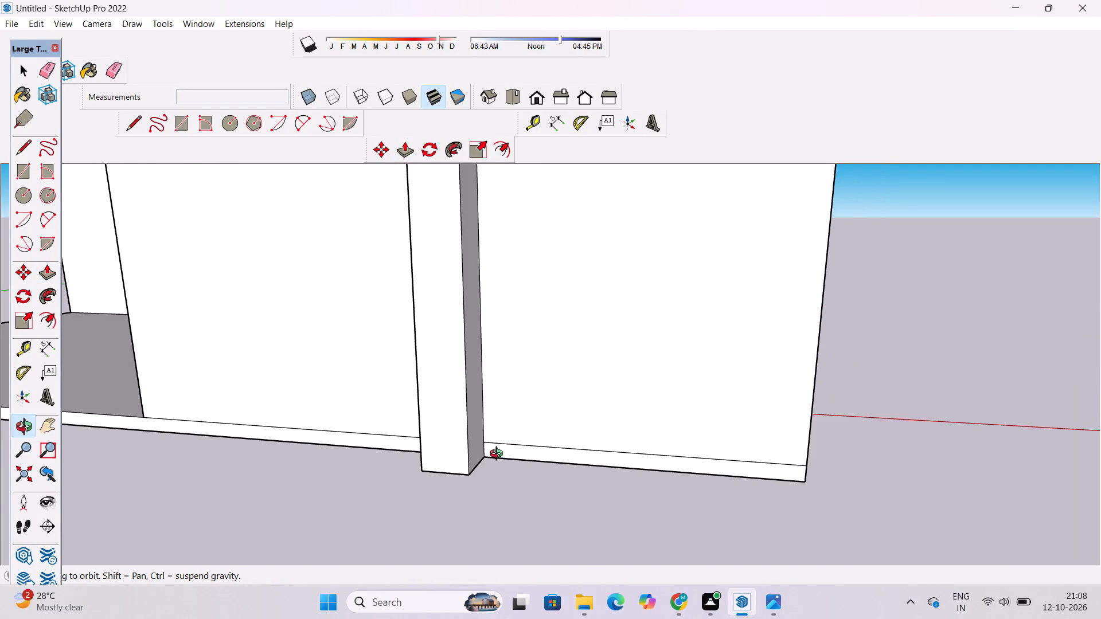
pyautogui.moveTo(660, 432); pyautogui.dragTo(587, 441)
pyautogui.scroll(-3, 704, 423)
pyautogui.moveTo(302, 445); pyautogui.dragTo(514, 471)
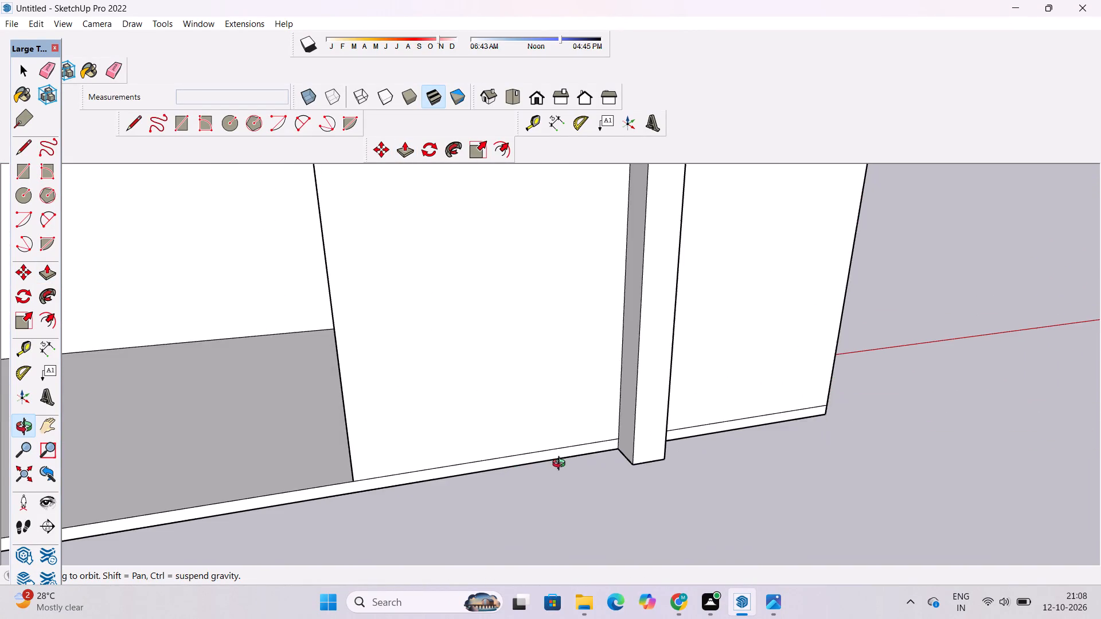
pyautogui.moveTo(562, 464); pyautogui.dragTo(485, 484)
pyautogui.keyDown('shift'); pyautogui.moveTo(598, 480); pyautogui.dragTo(545, 493); pyautogui.keyUp('shift')
pyautogui.press('e')
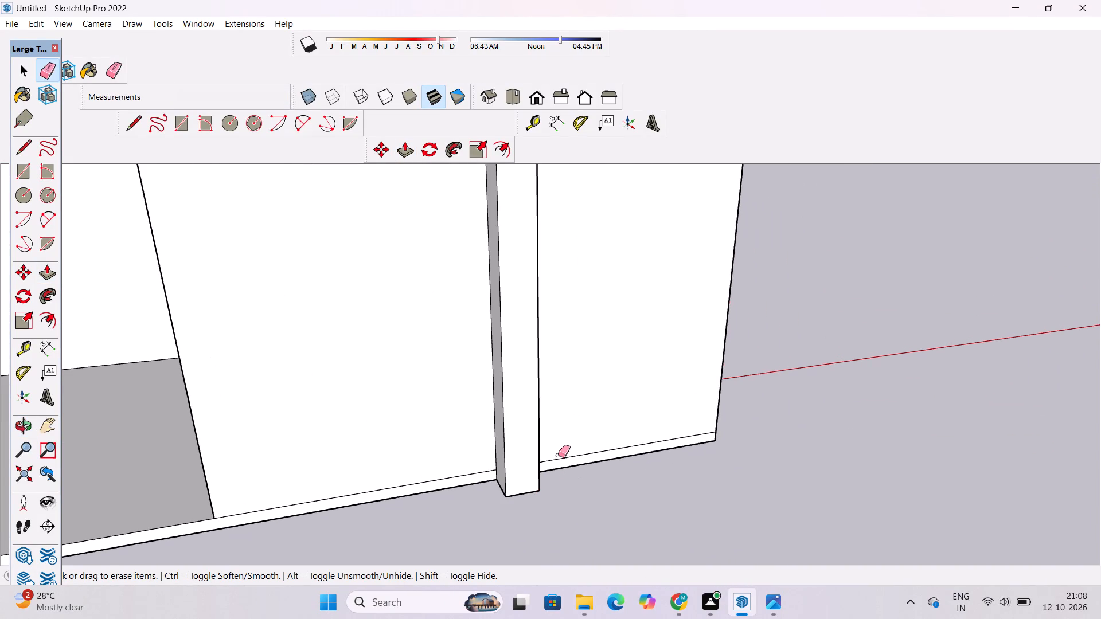
pyautogui.press('o')
pyautogui.moveTo(560, 492); pyautogui.dragTo(521, 474)
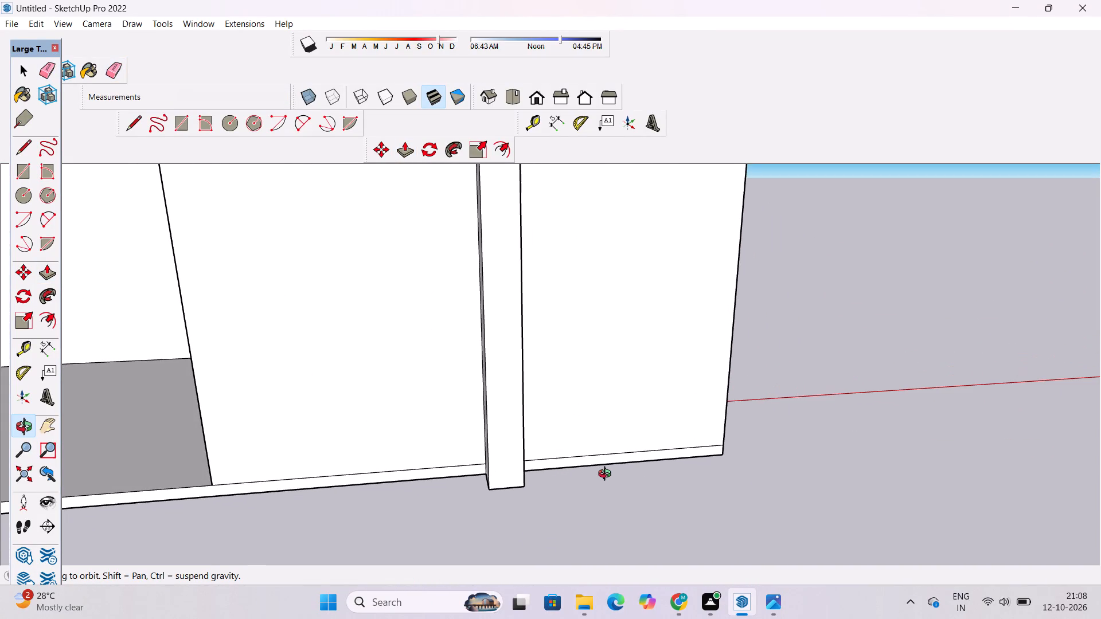
pyautogui.click(607, 475)
pyautogui.moveTo(607, 467); pyautogui.dragTo(520, 488)
pyautogui.moveTo(817, 457); pyautogui.dragTo(574, 453)
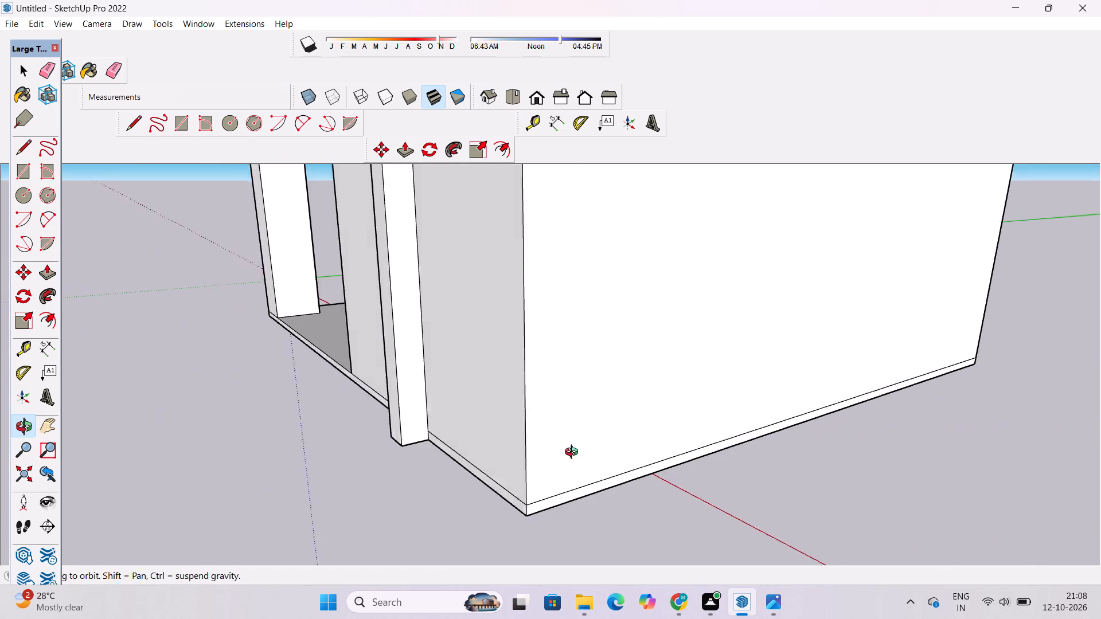
pyautogui.moveTo(574, 453); pyautogui.dragTo(573, 453)
pyautogui.doubleClick(573, 453)
pyautogui.keyDown('shift'); pyautogui.moveTo(580, 480); pyautogui.dragTo(580, 515); pyautogui.keyUp('shift')
pyautogui.keyDown('shift'); pyautogui.scroll(3, 592, 461); pyautogui.keyUp('shift')
pyautogui.keyDown('shift'); pyautogui.moveTo(587, 456); pyautogui.dragTo(575, 502); pyautogui.keyUp('shift')
pyautogui.moveTo(570, 499); pyautogui.dragTo(573, 485)
pyautogui.press('e')
pyautogui.moveTo(566, 428); pyautogui.dragTo(569, 434)
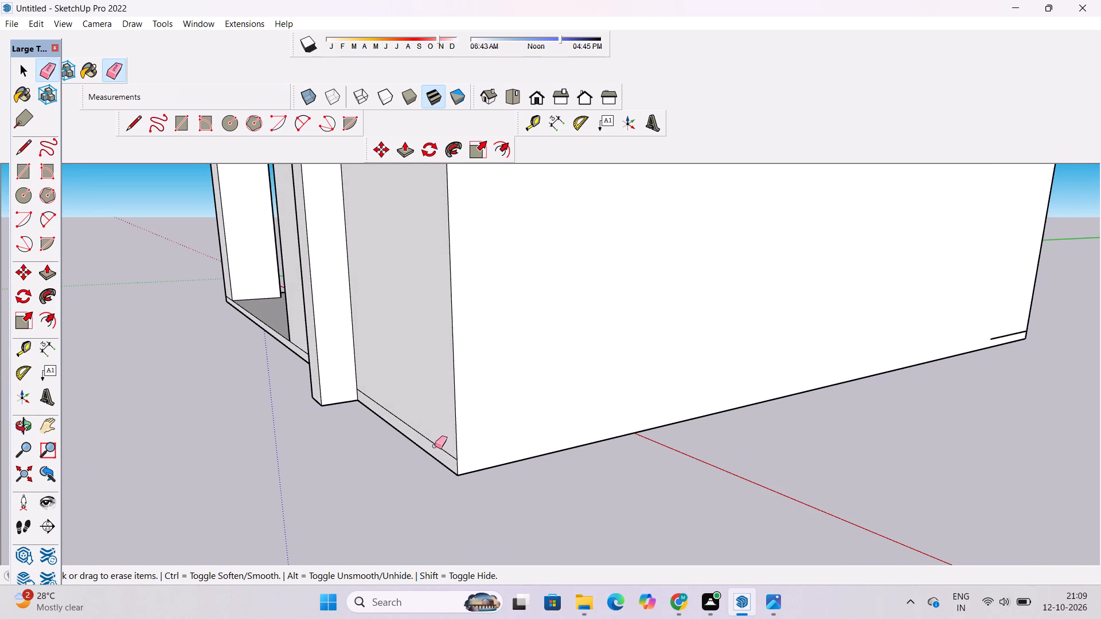
pyautogui.click(436, 444)
# Erase the remaining base line on the front wall, between the projecting vertical band and the open bay.
pyautogui.press('o')
pyautogui.scroll(-6, 454, 444)
pyautogui.moveTo(366, 459); pyautogui.dragTo(557, 474)
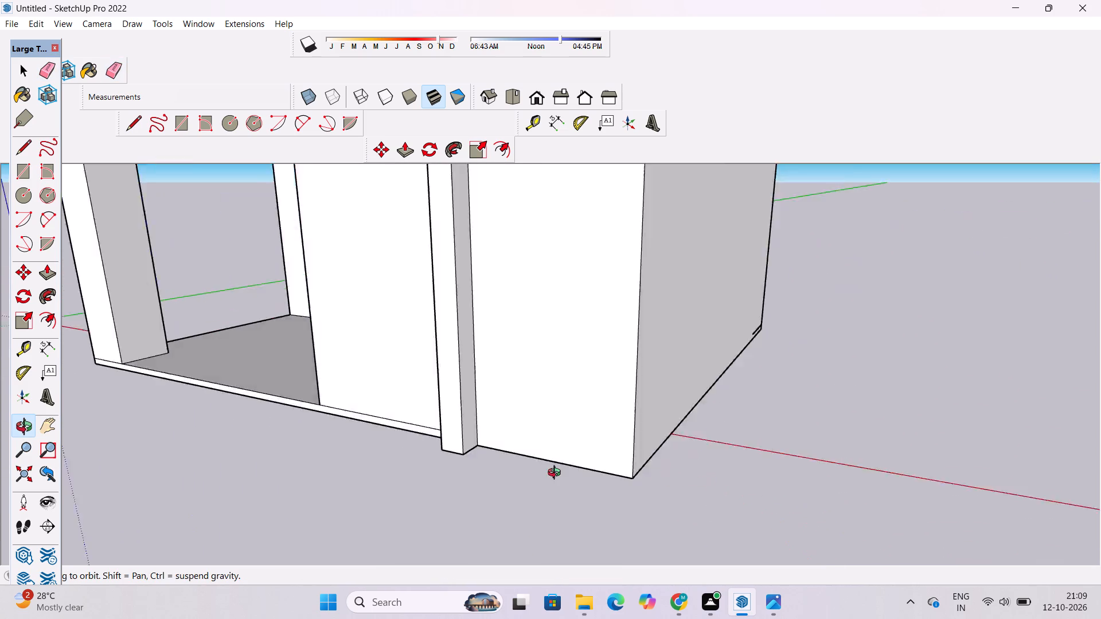
pyautogui.moveTo(557, 474); pyautogui.dragTo(560, 474)
pyautogui.scroll(3, 455, 464)
pyautogui.keyDown('shift'); pyautogui.moveTo(463, 447); pyautogui.dragTo(483, 495); pyautogui.keyUp('shift')
pyautogui.moveTo(485, 495); pyautogui.dragTo(516, 496)
pyautogui.press('e')
pyautogui.moveTo(501, 451); pyautogui.dragTo(505, 475)
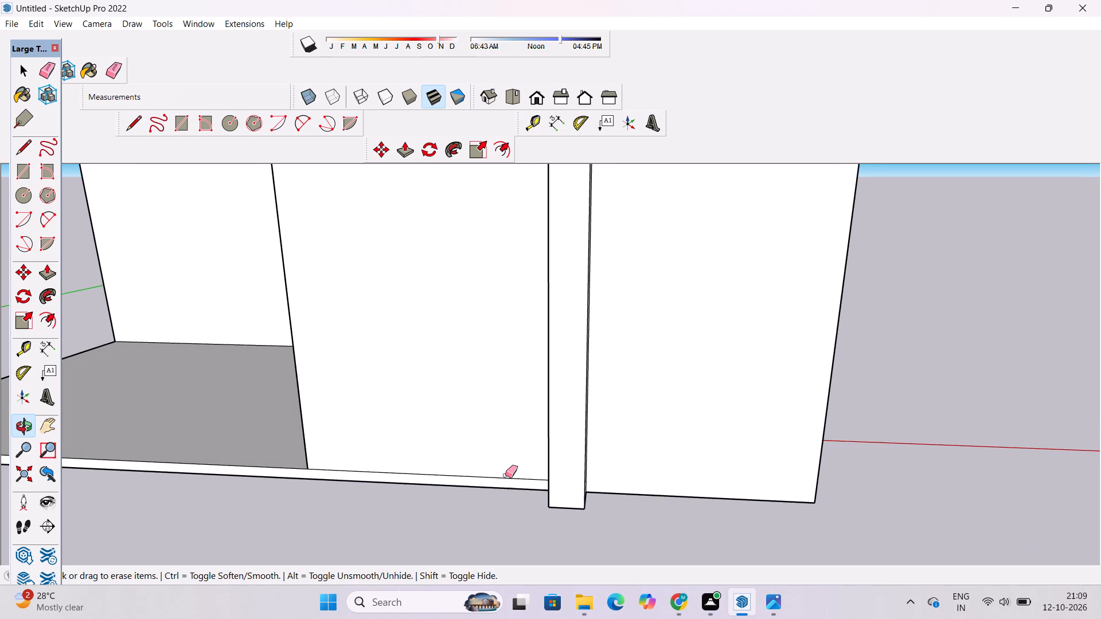
pyautogui.moveTo(505, 475); pyautogui.dragTo(506, 478)
# Examine the building's underside, the foot of the vertical band and the overall front massing.
pyautogui.press('o')
pyautogui.scroll(-5, 512, 475)
pyautogui.moveTo(467, 488); pyautogui.dragTo(643, 368)
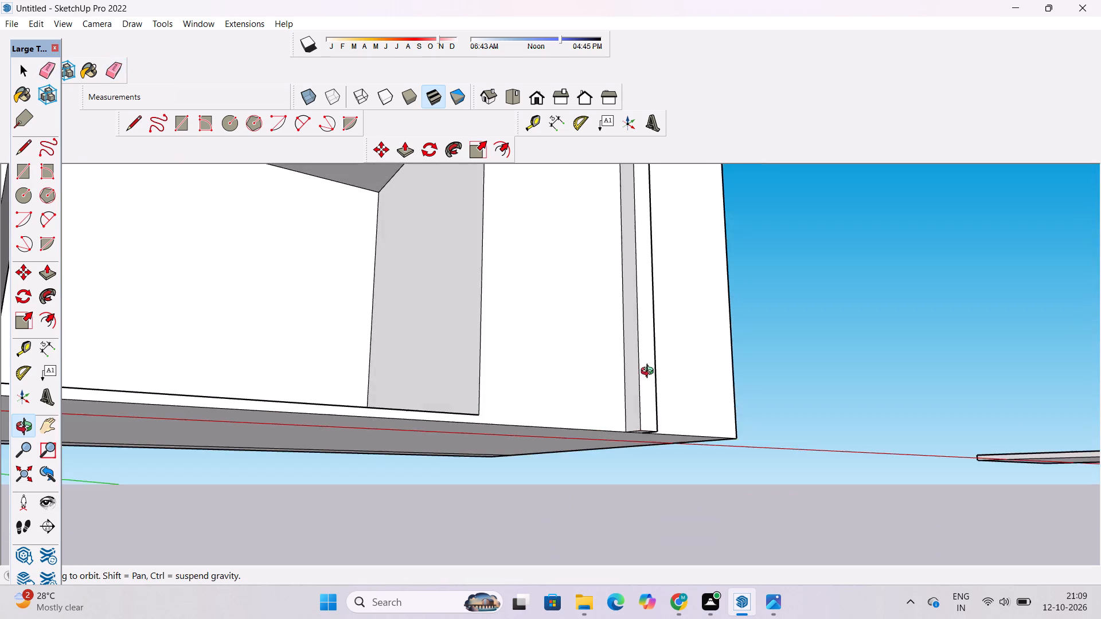
pyautogui.moveTo(683, 417); pyautogui.dragTo(557, 466)
pyautogui.moveTo(545, 514); pyautogui.dragTo(538, 396)
pyautogui.scroll(2, 494, 320)
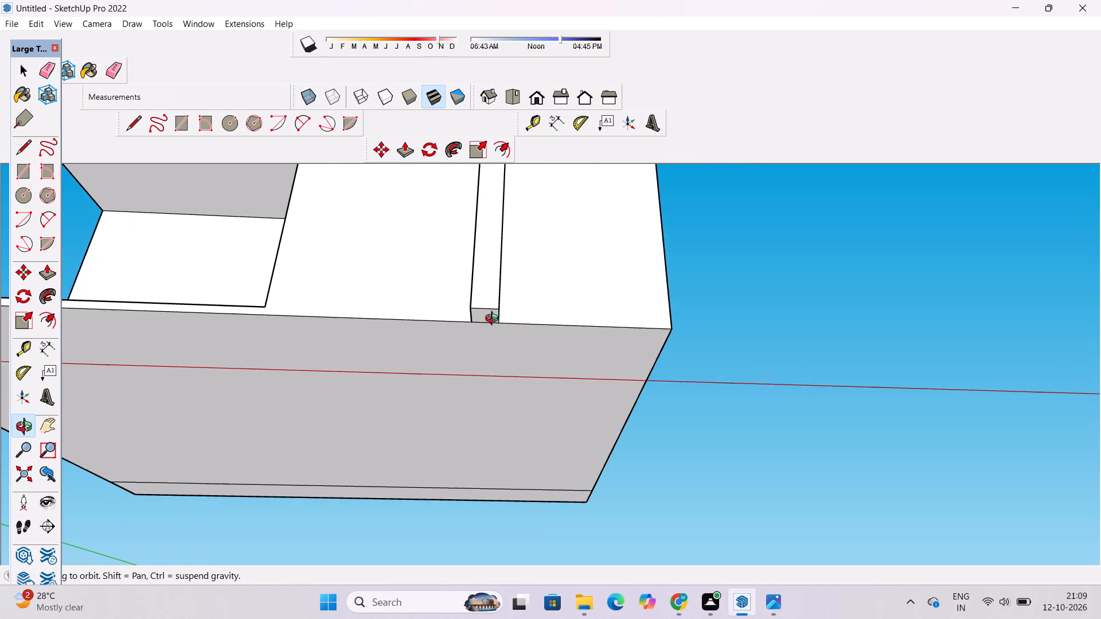
pyautogui.moveTo(529, 316); pyautogui.dragTo(539, 443)
pyautogui.scroll(-4, 508, 430)
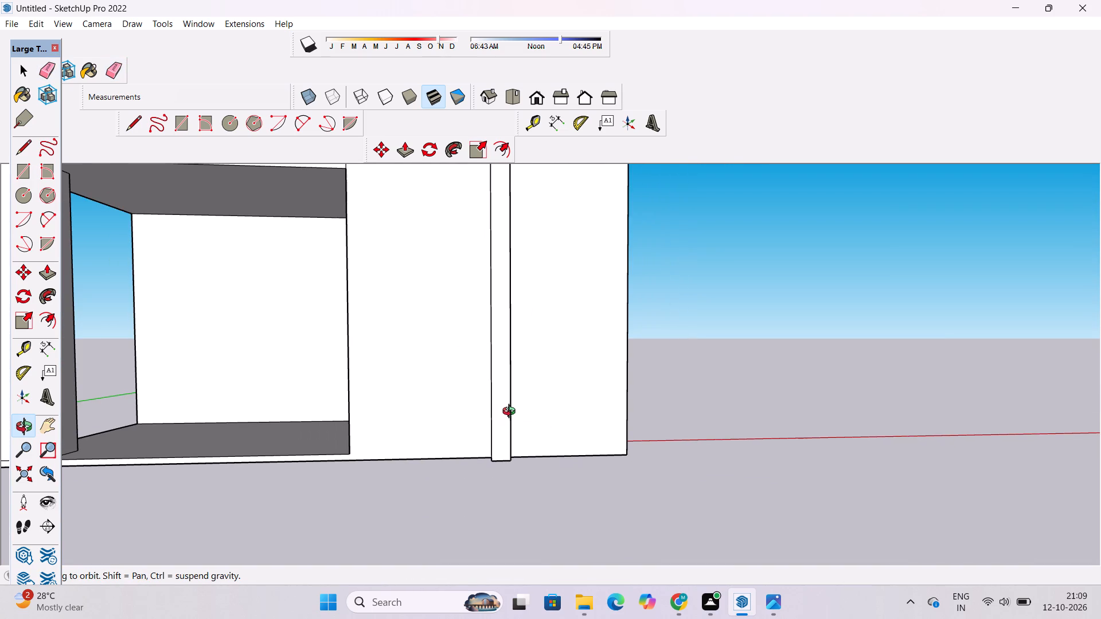
pyautogui.scroll(-1, 512, 413)
pyautogui.keyDown('shift'); pyautogui.moveTo(495, 432); pyautogui.dragTo(514, 405); pyautogui.keyUp('shift')
pyautogui.moveTo(514, 405); pyautogui.dragTo(487, 428)
pyautogui.scroll(9, 505, 437)
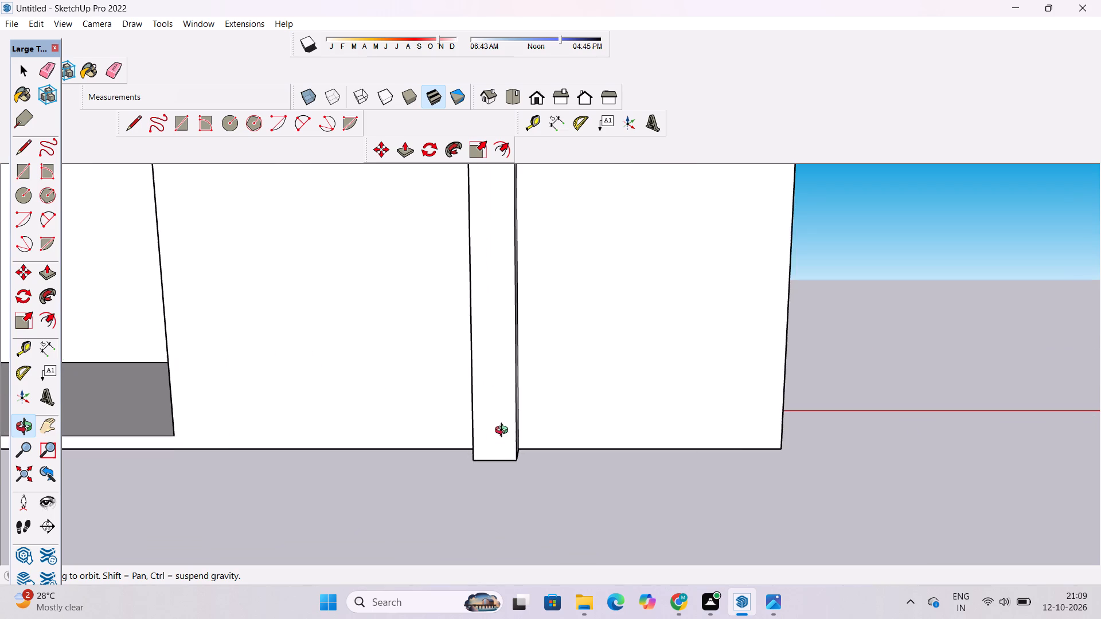
pyautogui.keyDown('shift'); pyautogui.moveTo(503, 420); pyautogui.dragTo(511, 452); pyautogui.keyUp('shift')
pyautogui.keyDown('shift'); pyautogui.scroll(-13, 516, 424); pyautogui.keyUp('shift')
pyautogui.keyDown('shift'); pyautogui.moveTo(523, 403); pyautogui.dragTo(599, 536); pyautogui.keyUp('shift')
pyautogui.scroll(-6, 543, 424)
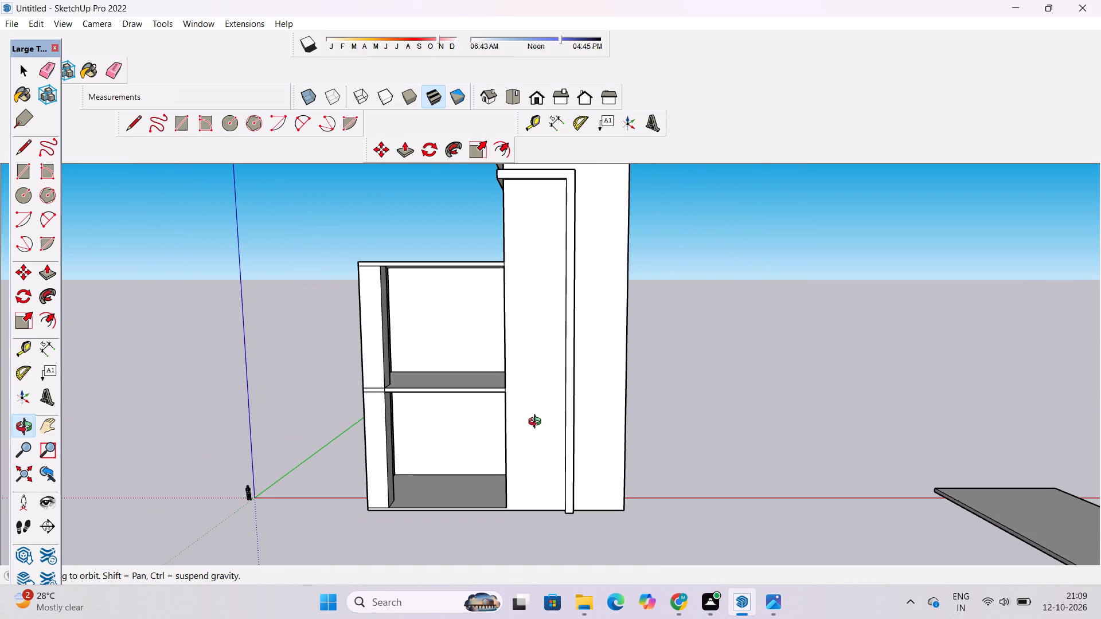
pyautogui.moveTo(510, 436); pyautogui.dragTo(592, 465)
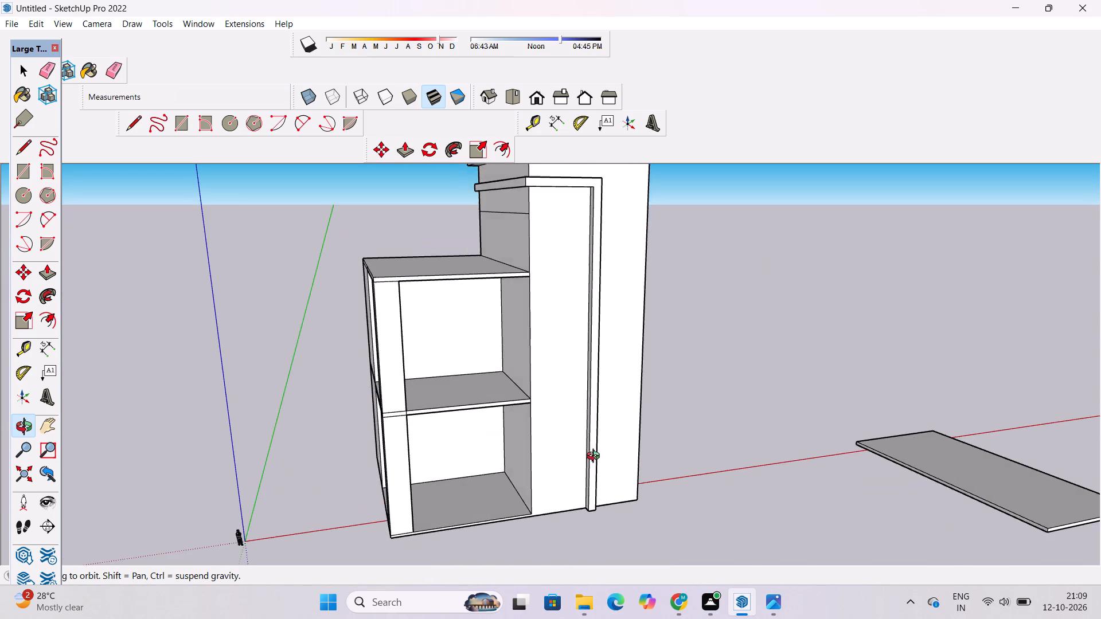
pyautogui.scroll(-4, 592, 445)
pyautogui.keyDown('shift'); pyautogui.moveTo(591, 418); pyautogui.dragTo(589, 439); pyautogui.keyUp('shift')
pyautogui.scroll(6, 581, 440)
pyautogui.keyDown('shift'); pyautogui.moveTo(572, 448); pyautogui.dragTo(568, 406); pyautogui.keyUp('shift')
pyautogui.scroll(-4, 567, 399)
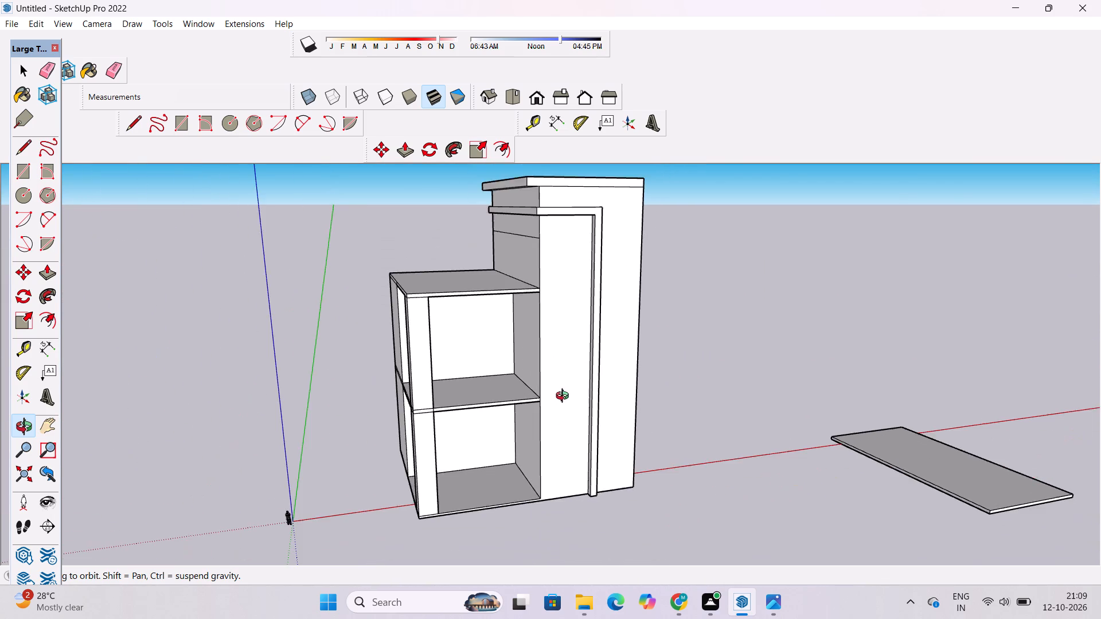
pyautogui.keyDown('shift'); pyautogui.moveTo(559, 379); pyautogui.dragTo(565, 430); pyautogui.keyUp('shift')
pyautogui.moveTo(538, 448); pyautogui.dragTo(562, 462)
# Switch to Photos to study the reference facade image, comparing its balconies and tower with the SketchUp model.
pyautogui.click(737, 612)
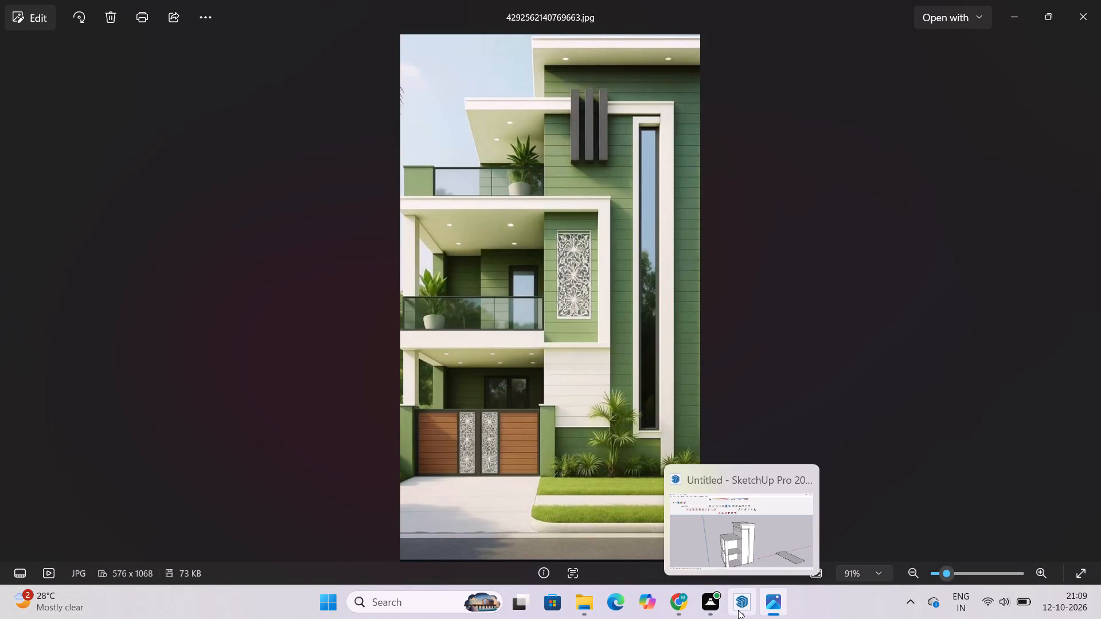
pyautogui.click(738, 610)
pyautogui.scroll(-2, 610, 451)
pyautogui.keyDown('shift'); pyautogui.moveTo(618, 511); pyautogui.dragTo(606, 479); pyautogui.keyUp('shift')
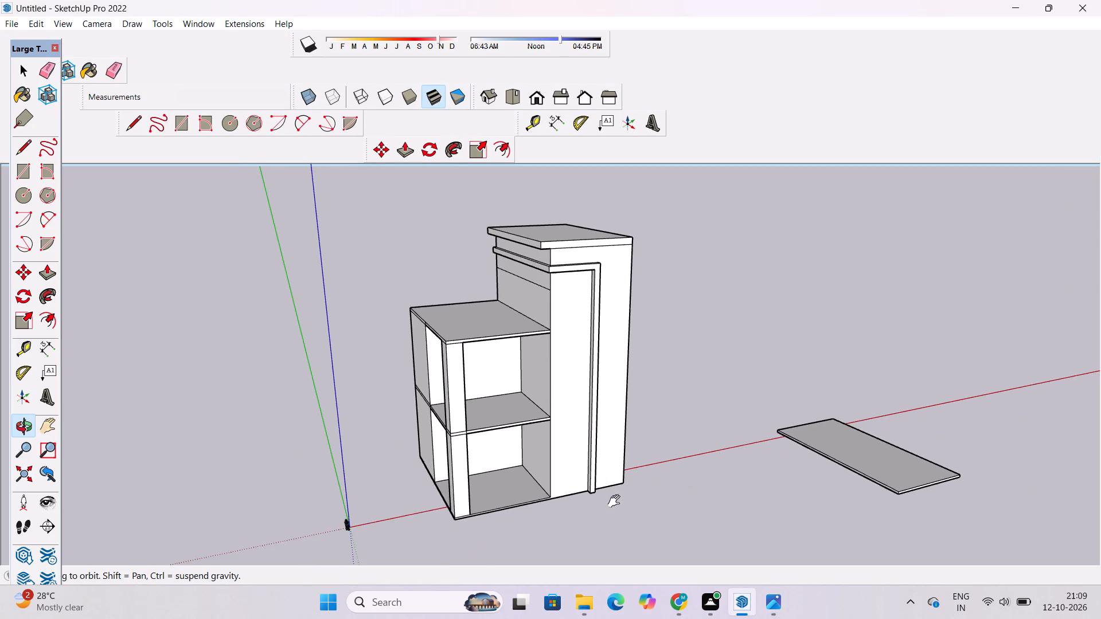
pyautogui.keyDown('shift'); pyautogui.scroll(3, 622, 514); pyautogui.keyUp('shift')
pyautogui.keyDown('shift'); pyautogui.moveTo(615, 510); pyautogui.dragTo(586, 513); pyautogui.keyUp('shift')
pyautogui.keyDown('shift'); pyautogui.moveTo(581, 448); pyautogui.dragTo(608, 513); pyautogui.keyUp('shift')
pyautogui.scroll(2, 576, 354)
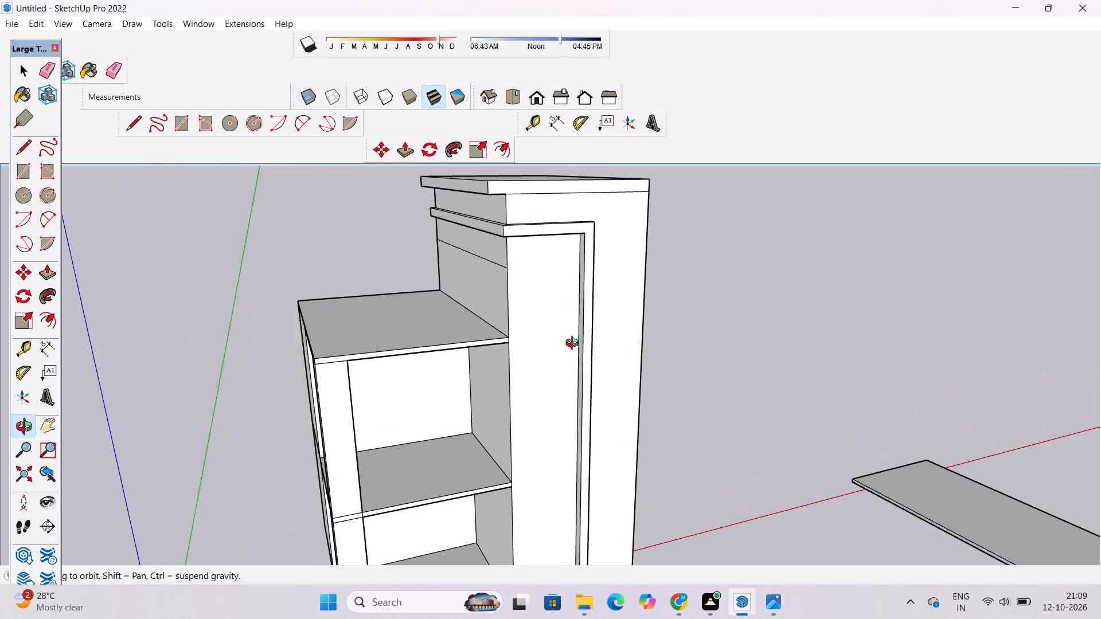
pyautogui.moveTo(577, 346); pyautogui.dragTo(534, 401)
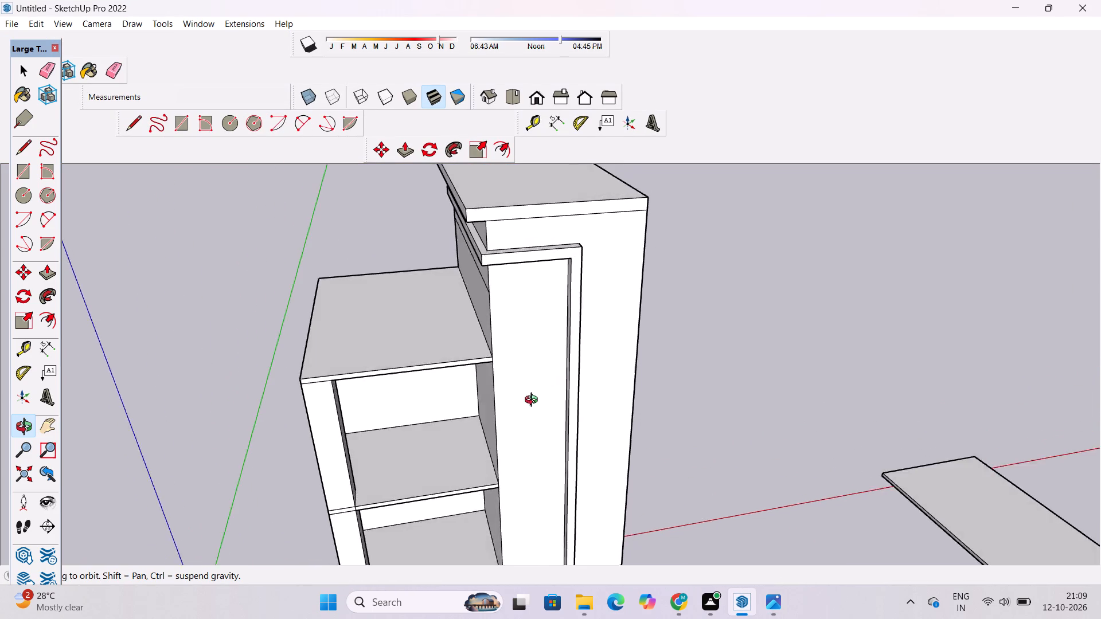
pyautogui.moveTo(534, 401); pyautogui.dragTo(530, 433)
pyautogui.keyDown('shift'); pyautogui.moveTo(494, 305); pyautogui.dragTo(506, 330); pyautogui.keyUp('shift')
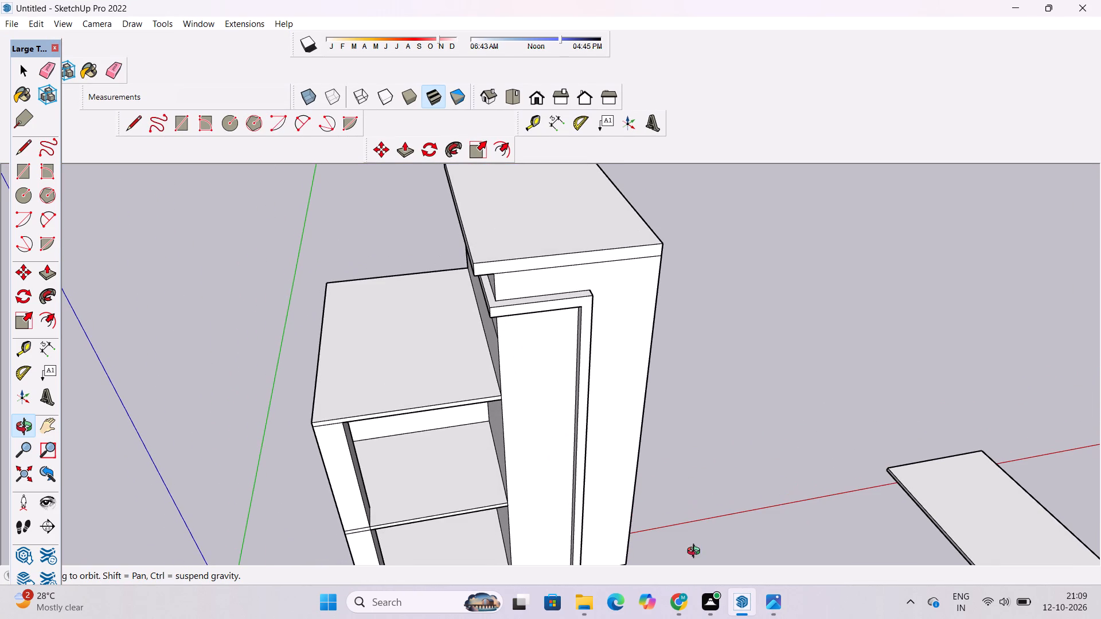
pyautogui.click(736, 600)
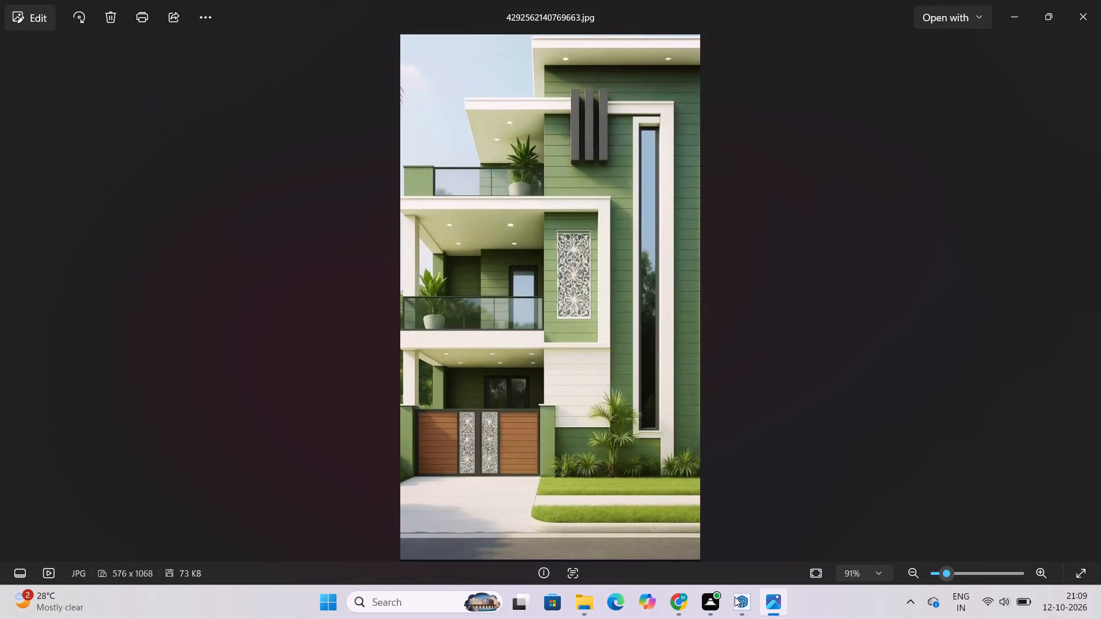
pyautogui.scroll(9, 509, 92)
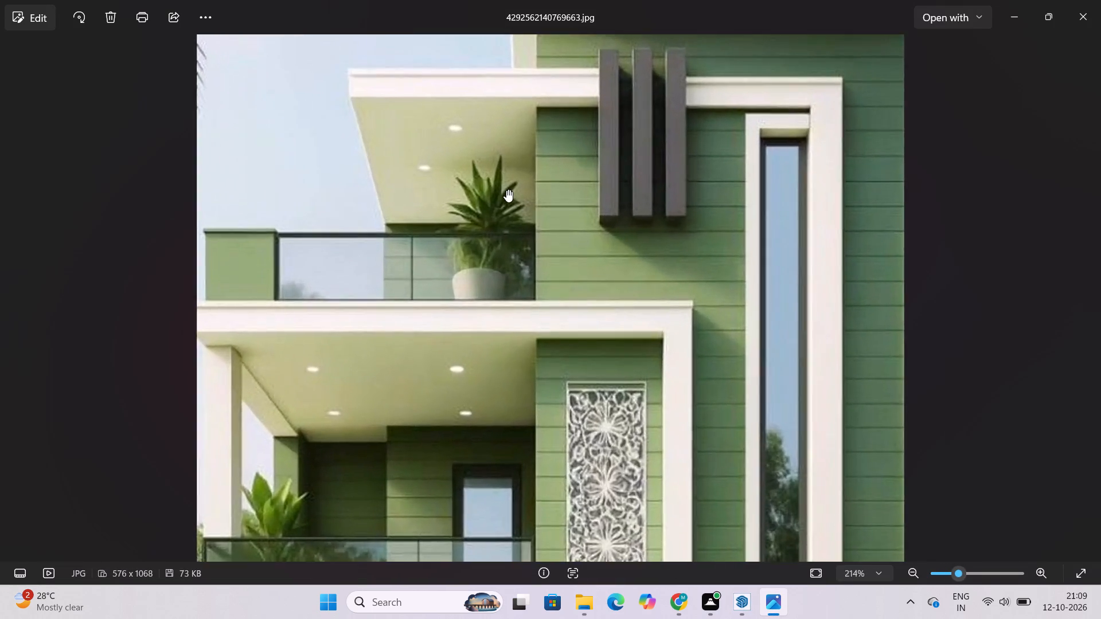
pyautogui.scroll(-14, 506, 190)
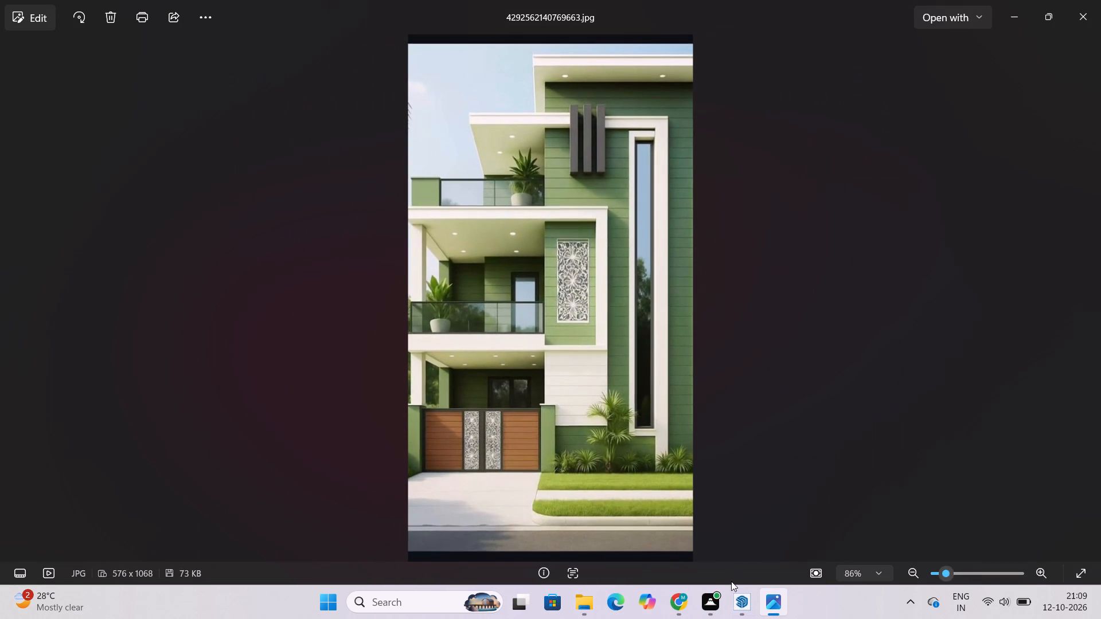
pyautogui.click(742, 608)
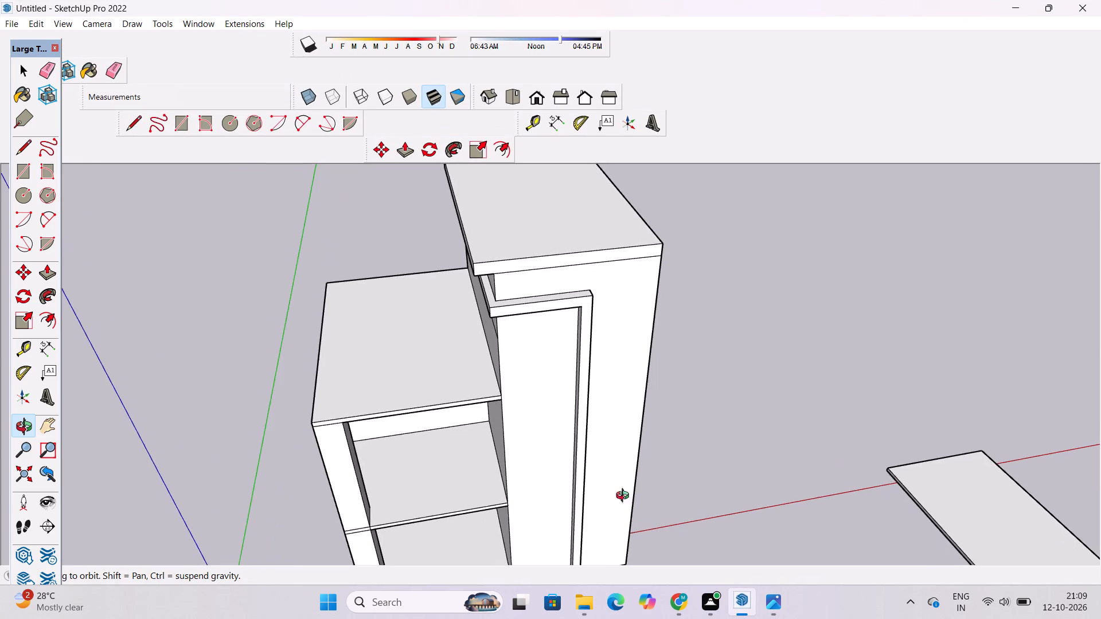
# Place a vertical guide on the back wall of the upper bay, 30' from its edge beside the tower.
pyautogui.scroll(-3, 571, 352)
pyautogui.keyDown('shift'); pyautogui.moveTo(537, 388); pyautogui.dragTo(587, 320); pyautogui.keyUp('shift')
pyautogui.moveTo(565, 358); pyautogui.dragTo(505, 330)
pyautogui.scroll(9, 470, 363)
pyautogui.moveTo(490, 404); pyautogui.dragTo(481, 352)
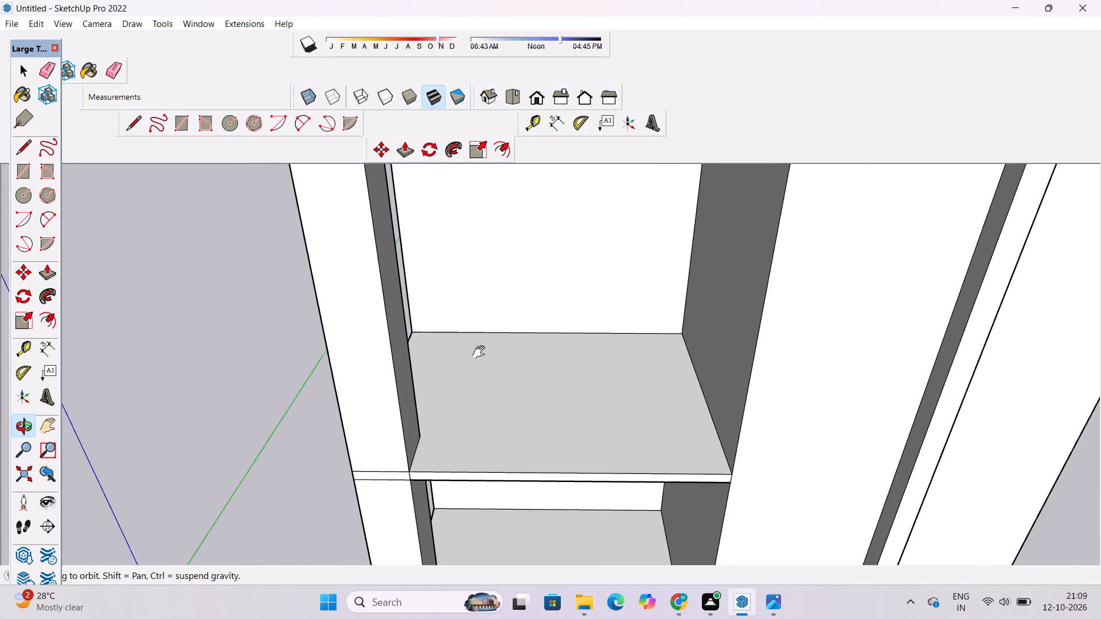
pyautogui.moveTo(481, 352); pyautogui.dragTo(481, 316)
pyautogui.scroll(-4, 482, 312)
pyautogui.moveTo(555, 358); pyautogui.dragTo(591, 494)
pyautogui.moveTo(575, 482); pyautogui.dragTo(526, 368)
pyautogui.scroll(4, 519, 343)
pyautogui.moveTo(522, 349); pyautogui.dragTo(581, 386)
pyautogui.keyDown('shift'); pyautogui.moveTo(581, 386); pyautogui.dragTo(565, 385); pyautogui.keyUp('shift')
pyautogui.moveTo(561, 383); pyautogui.dragTo(543, 393)
pyautogui.press('t')
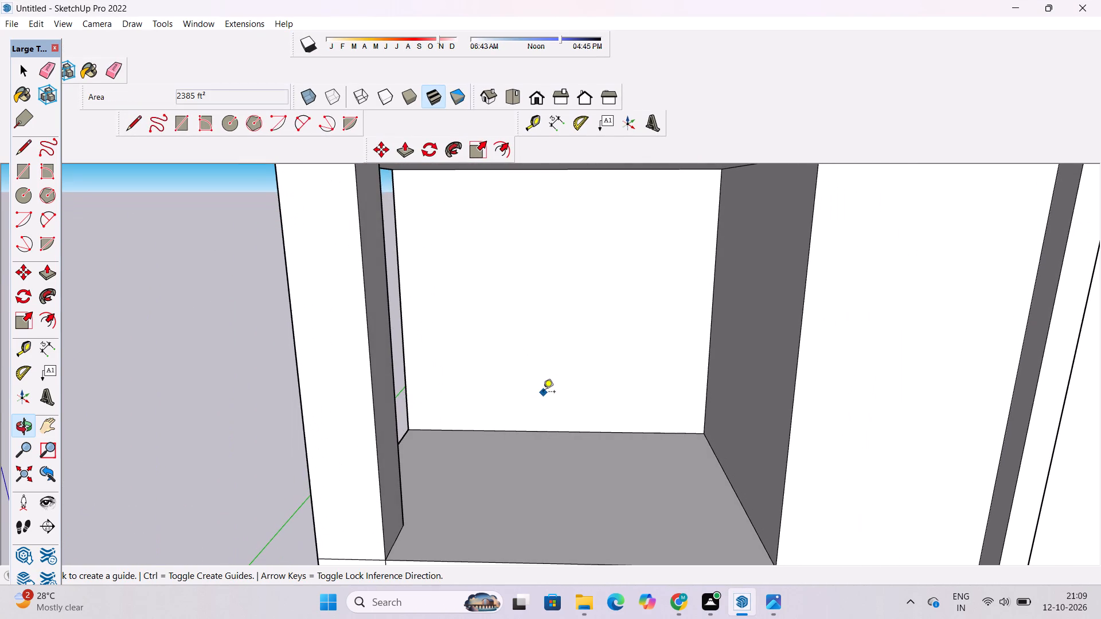
pyautogui.scroll(-4, 639, 396)
pyautogui.scroll(6, 648, 381)
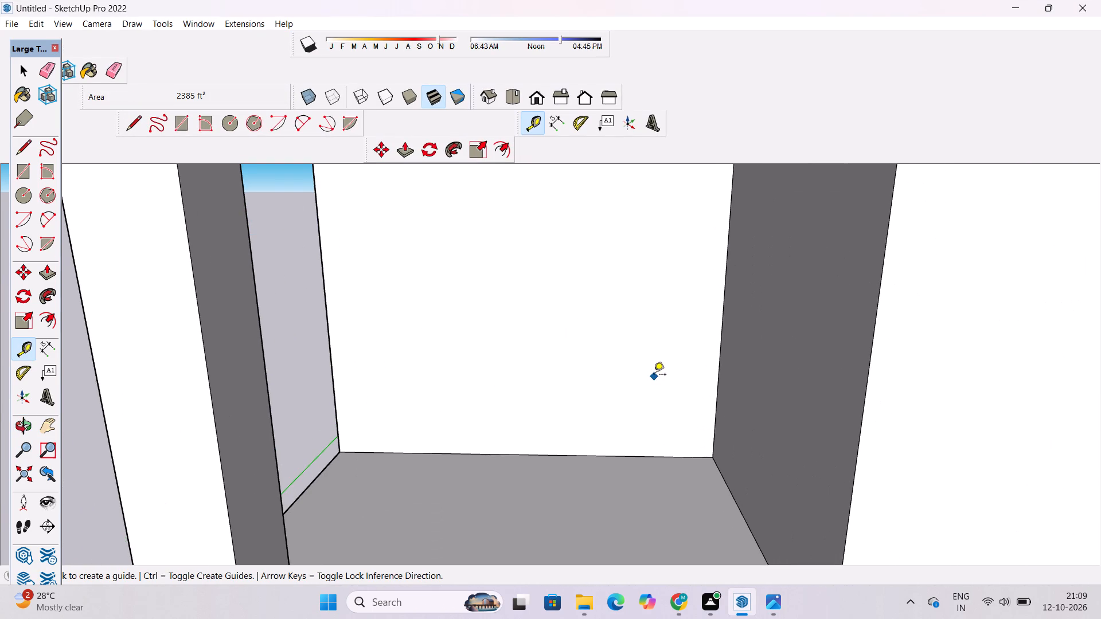
pyautogui.press('o')
pyautogui.moveTo(663, 424); pyautogui.dragTo(671, 382)
pyautogui.scroll(-6, 673, 375)
pyautogui.keyDown('shift'); pyautogui.moveTo(672, 377); pyautogui.dragTo(665, 425); pyautogui.keyUp('shift')
pyautogui.keyDown('shift'); pyautogui.moveTo(664, 436); pyautogui.dragTo(655, 397); pyautogui.keyUp('shift')
pyautogui.keyDown('shift'); pyautogui.moveTo(650, 409); pyautogui.dragTo(642, 428); pyautogui.keyUp('shift')
pyautogui.moveTo(634, 468); pyautogui.dragTo(634, 423)
pyautogui.moveTo(634, 425); pyautogui.dragTo(634, 453)
pyautogui.press('t')
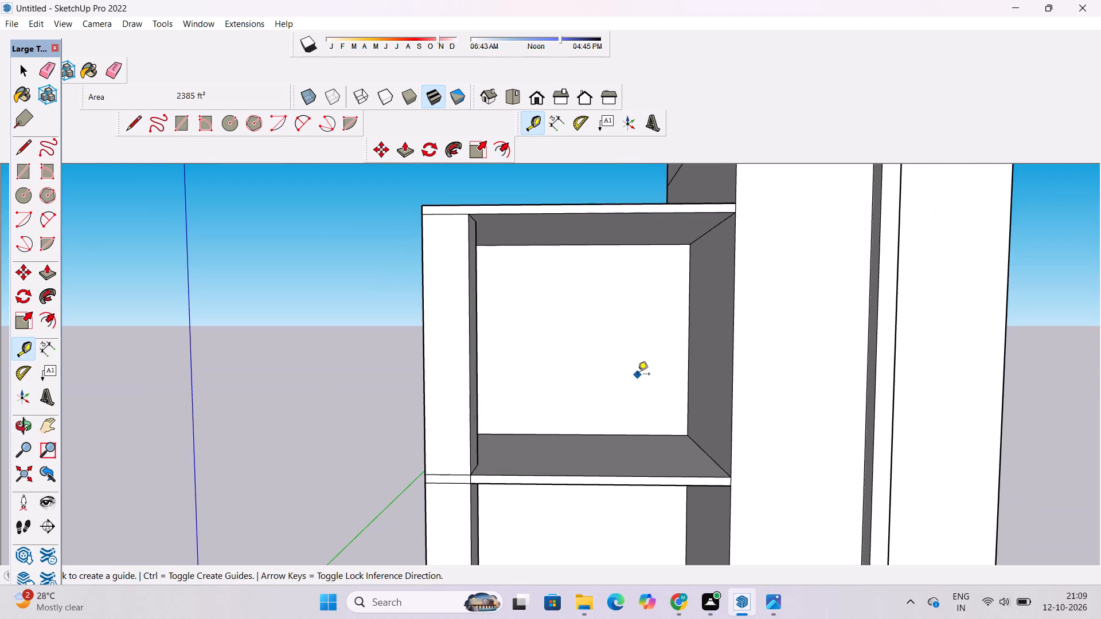
pyautogui.scroll(1, 671, 387)
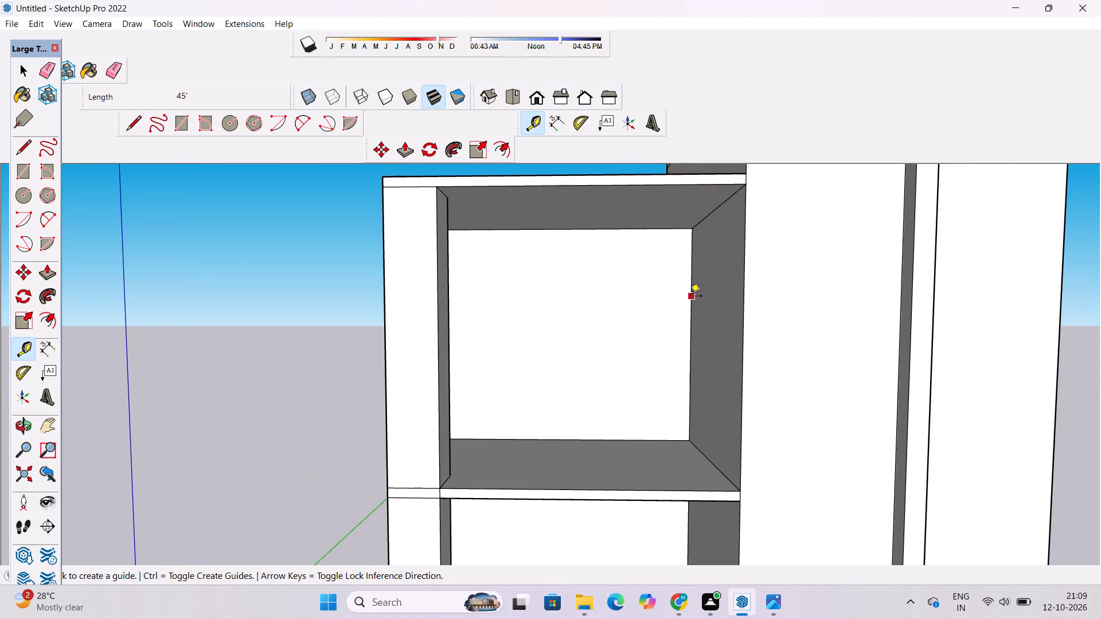
pyautogui.click(689, 338)
pyautogui.scroll(-3, 654, 339)
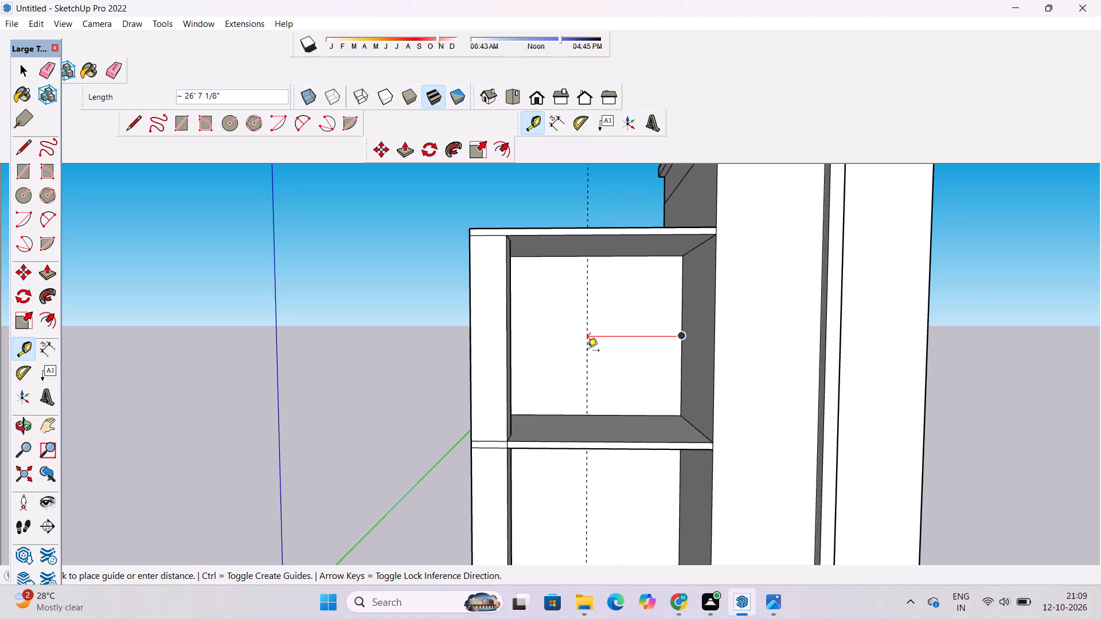
pyautogui.scroll(-3, 537, 348)
pyautogui.scroll(5, 612, 362)
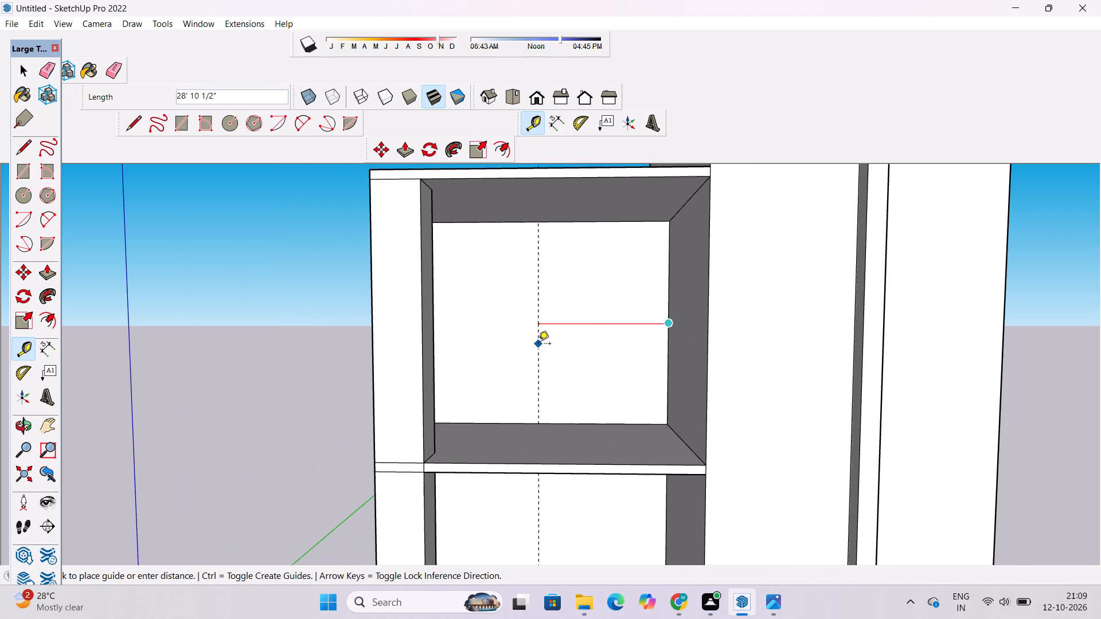
pyautogui.write("30'")
pyautogui.press('Return')
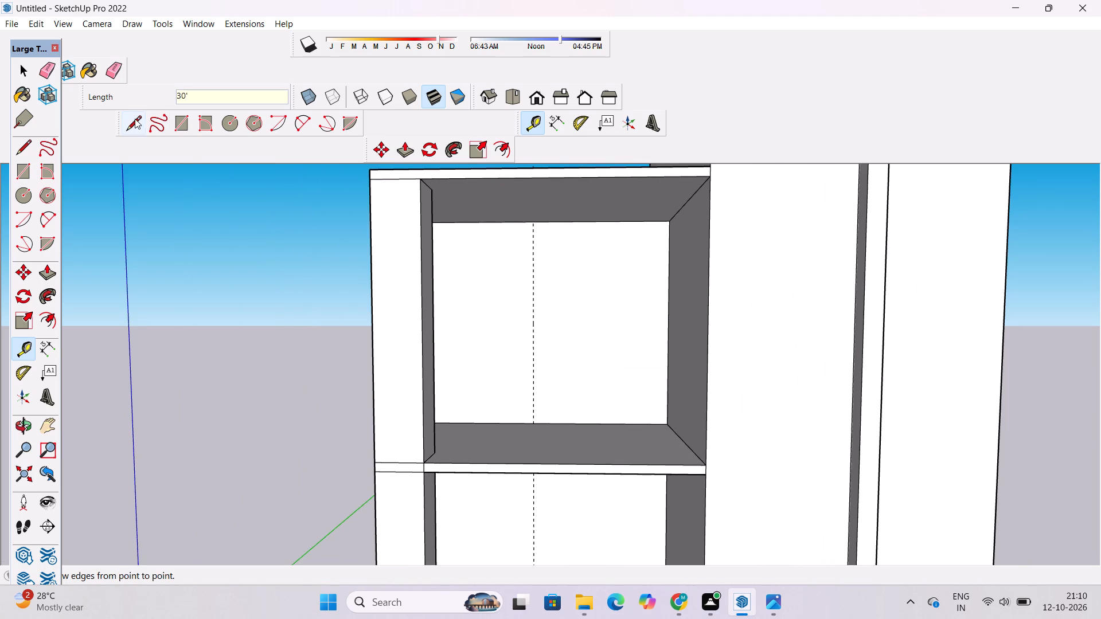
# Draw a vertical line along the guide from floor to ceiling on the upper bay's back wall.
pyautogui.click(135, 119)
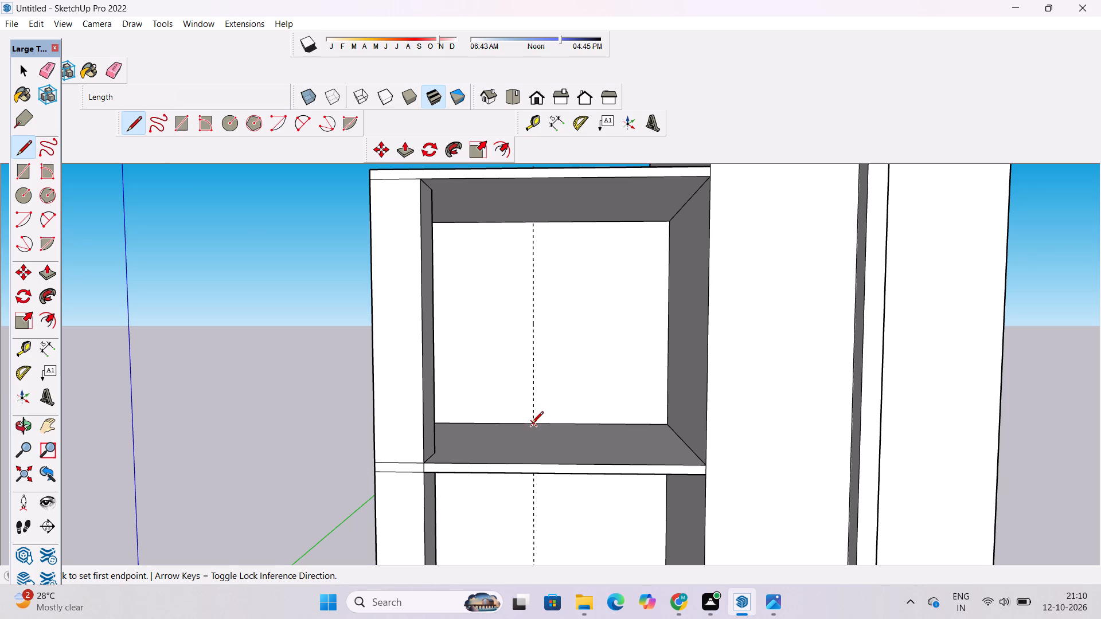
pyautogui.click(532, 424)
pyautogui.click(532, 223)
pyautogui.press('o')
pyautogui.scroll(-5, 532, 222)
pyautogui.keyDown('shift'); pyautogui.moveTo(550, 274); pyautogui.dragTo(563, 335); pyautogui.keyUp('shift')
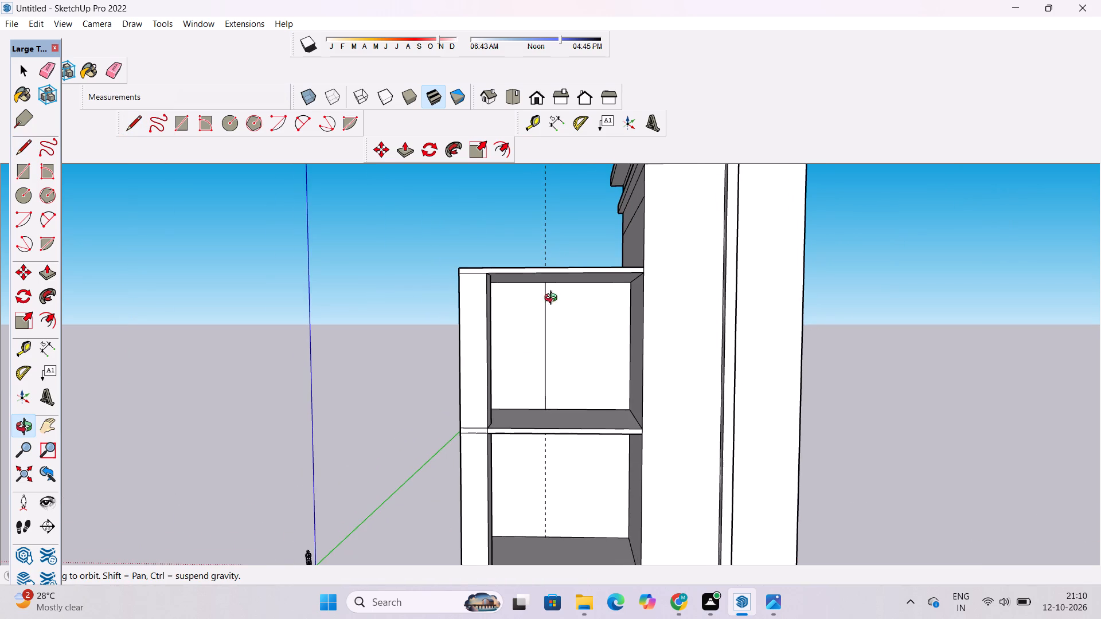
# Erase the dashed vertical guide from the upper bay's back wall.
pyautogui.press('e')
pyautogui.moveTo(546, 211); pyautogui.dragTo(545, 230)
# Switch to Photos to check the reference facade's upper balcony, and return to SketchUp to view the matching bays.
pyautogui.press('o')
pyautogui.scroll(-4, 544, 220)
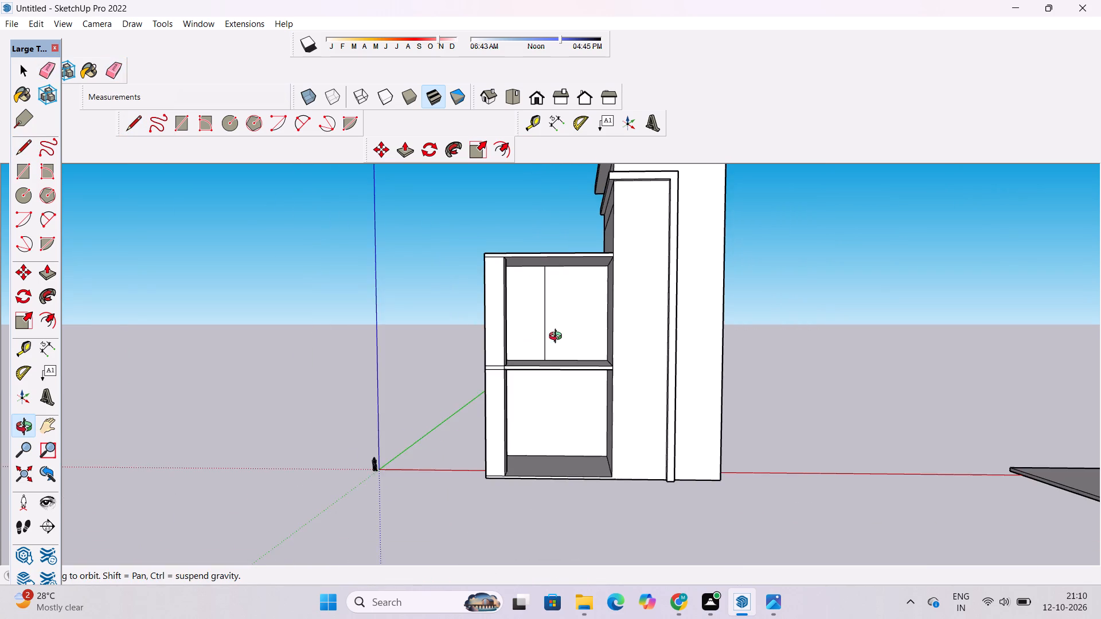
pyautogui.keyDown('shift'); pyautogui.moveTo(558, 332); pyautogui.dragTo(563, 250); pyautogui.keyUp('shift')
pyautogui.moveTo(562, 260); pyautogui.dragTo(587, 316)
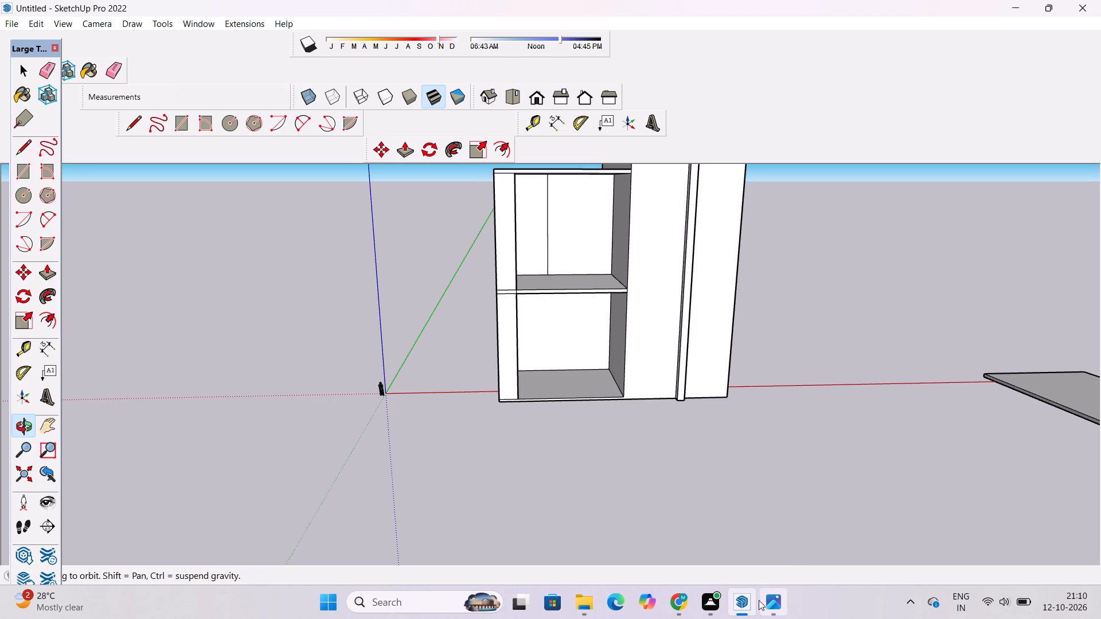
pyautogui.click(747, 606)
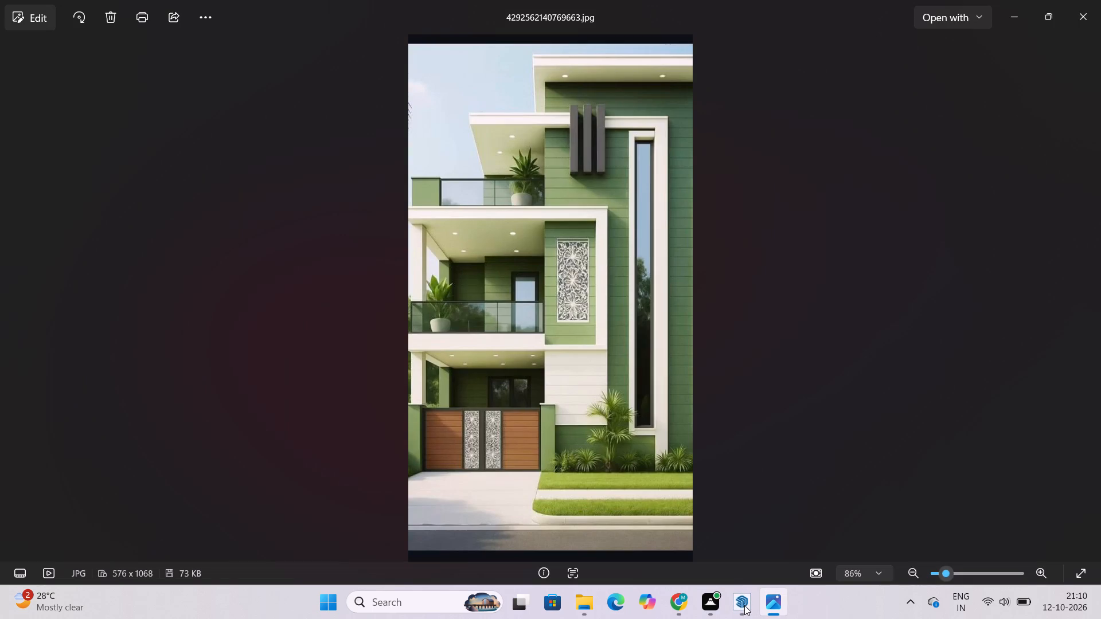
pyautogui.click(744, 605)
pyautogui.scroll(-4, 584, 435)
pyautogui.moveTo(526, 348); pyautogui.dragTo(692, 387)
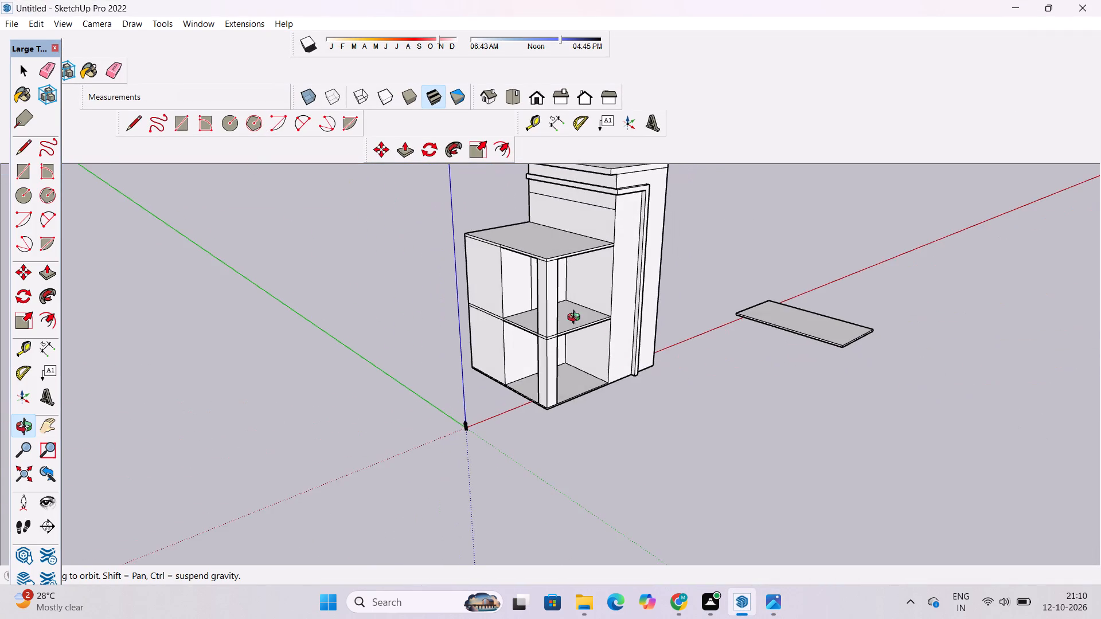
# Place a vertical guide on the upper bay's back wall, 4' from its outer edge away from the tower.
pyautogui.scroll(5, 569, 316)
pyautogui.moveTo(573, 323); pyautogui.dragTo(410, 323)
pyautogui.keyDown('shift'); pyautogui.moveTo(471, 308); pyautogui.dragTo(520, 371); pyautogui.keyUp('shift')
pyautogui.moveTo(514, 377); pyautogui.dragTo(443, 366)
pyautogui.scroll(5, 460, 361)
pyautogui.keyDown('shift'); pyautogui.moveTo(532, 375); pyautogui.dragTo(500, 389); pyautogui.keyUp('shift')
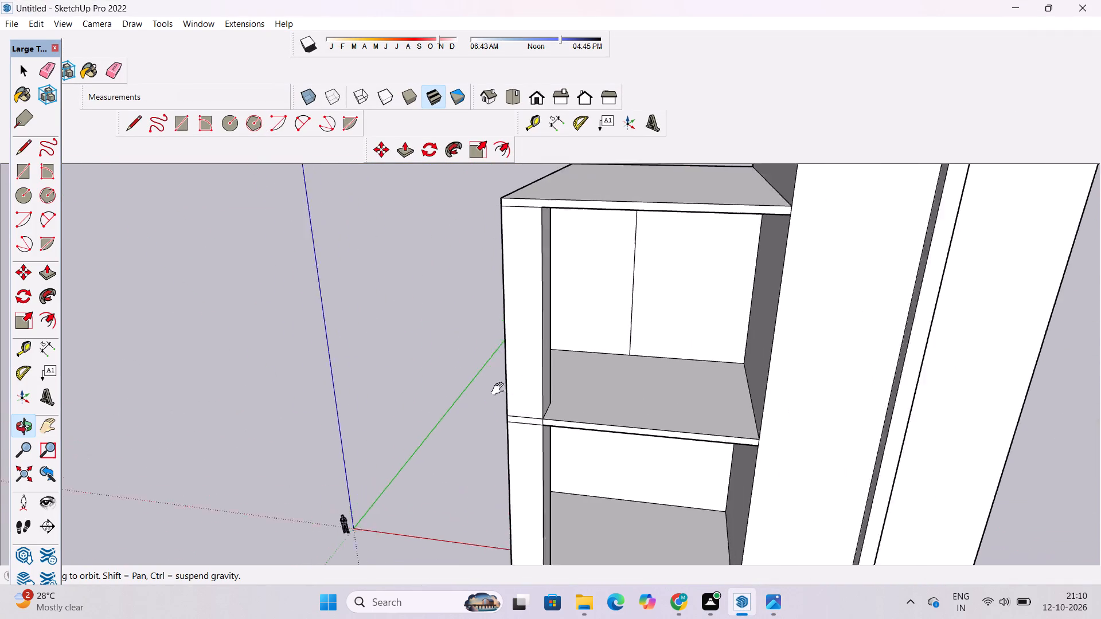
pyautogui.keyDown('shift'); pyautogui.moveTo(500, 389); pyautogui.dragTo(479, 398); pyautogui.keyUp('shift')
pyautogui.moveTo(487, 416); pyautogui.dragTo(477, 367)
pyautogui.scroll(4, 530, 351)
pyautogui.keyDown('shift'); pyautogui.moveTo(534, 353); pyautogui.dragTo(493, 366); pyautogui.keyUp('shift')
pyautogui.moveTo(484, 369); pyautogui.dragTo(483, 379)
pyautogui.keyDown('shift'); pyautogui.moveTo(483, 381); pyautogui.dragTo(439, 381); pyautogui.keyUp('shift')
pyautogui.click(438, 382)
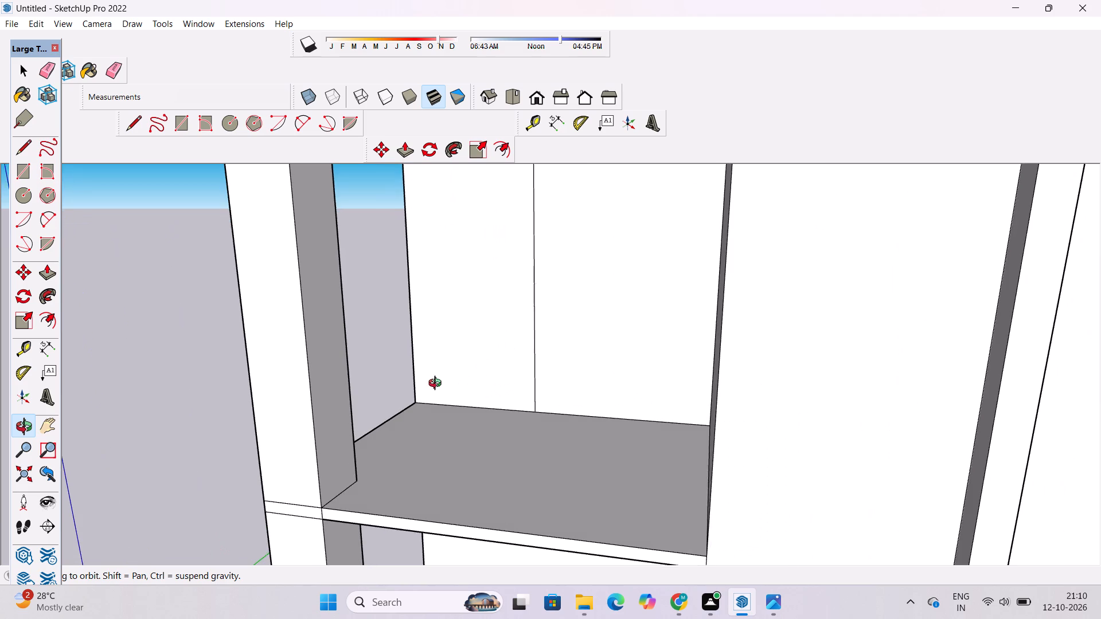
pyautogui.press('t')
pyautogui.scroll(-4, 483, 403)
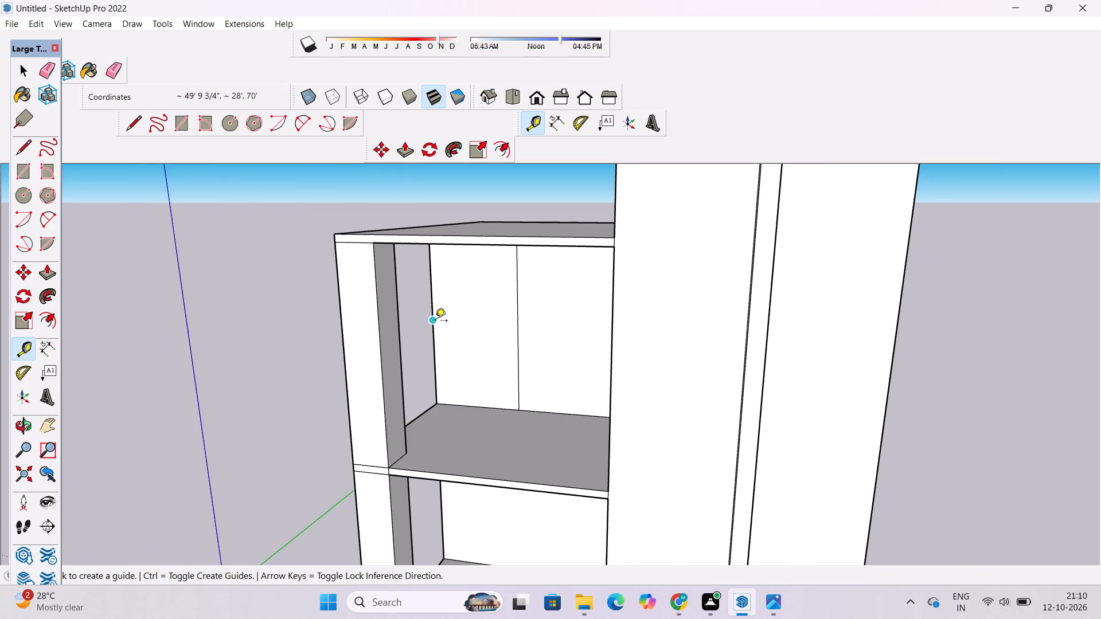
pyautogui.click(435, 320)
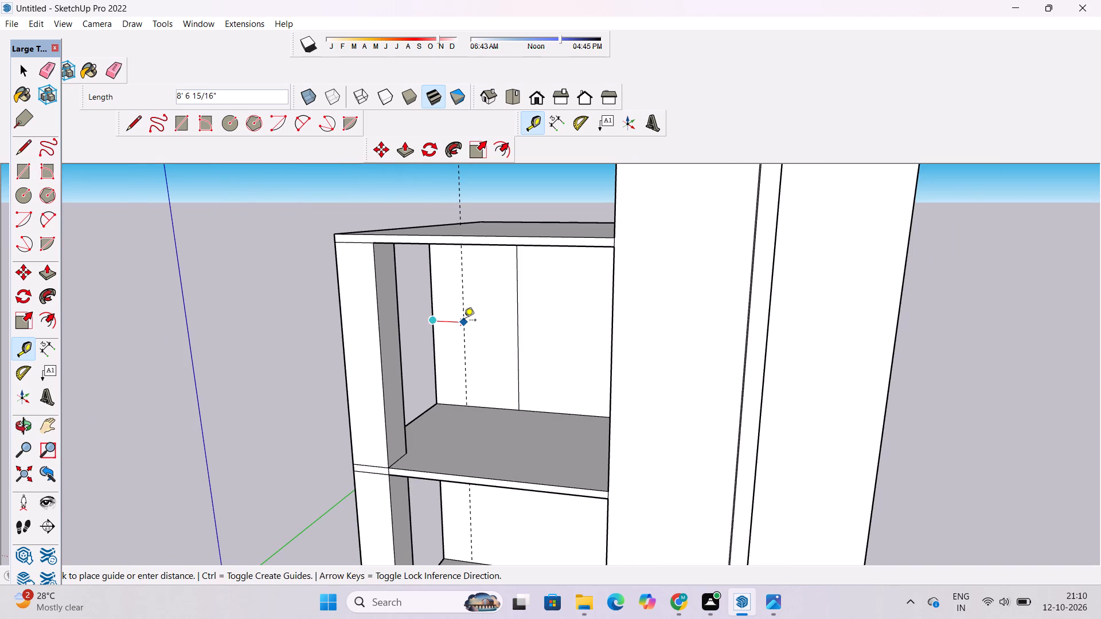
pyautogui.write("4'")
pyautogui.press('Return')
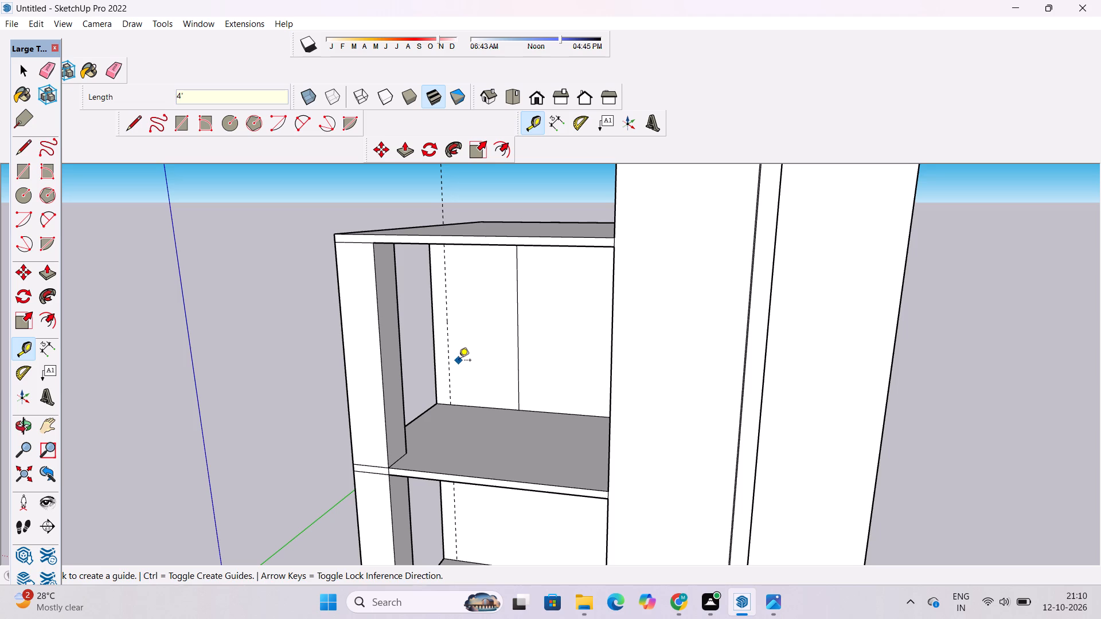
# Draw a vertical line along the 4' guide from floor to ceiling on the upper bay's back wall.
pyautogui.press('o')
pyautogui.moveTo(480, 382); pyautogui.dragTo(544, 398)
pyautogui.keyDown('shift'); pyautogui.scroll(1, 454, 428); pyautogui.keyUp('shift')
pyautogui.keyDown('shift'); pyautogui.moveTo(454, 425); pyautogui.dragTo(559, 477); pyautogui.keyUp('shift')
pyautogui.moveTo(520, 494); pyautogui.dragTo(591, 456)
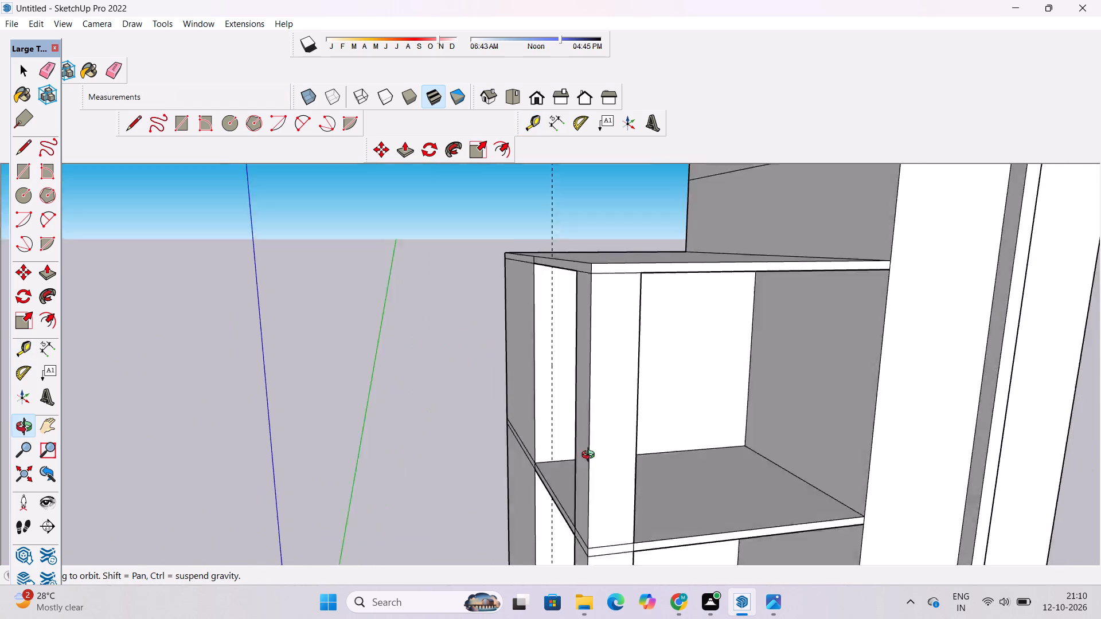
pyautogui.moveTo(591, 456); pyautogui.dragTo(624, 429)
pyautogui.scroll(4, 594, 444)
pyautogui.keyDown('shift'); pyautogui.moveTo(563, 458); pyautogui.dragTo(596, 414); pyautogui.keyUp('shift')
pyautogui.moveTo(591, 428); pyautogui.dragTo(591, 463)
pyautogui.scroll(-4, 586, 455)
pyautogui.keyDown('shift'); pyautogui.moveTo(586, 453); pyautogui.dragTo(589, 478); pyautogui.keyUp('shift')
pyautogui.keyDown('shift'); pyautogui.click(587, 480); pyautogui.keyUp('shift')
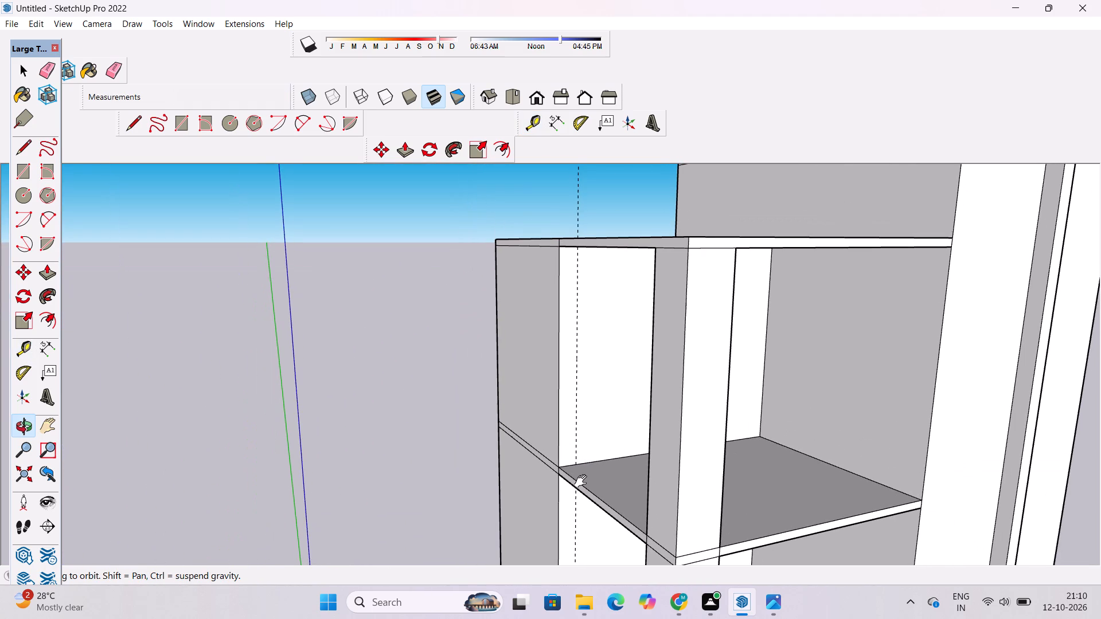
pyautogui.press('l')
pyautogui.scroll(5, 581, 479)
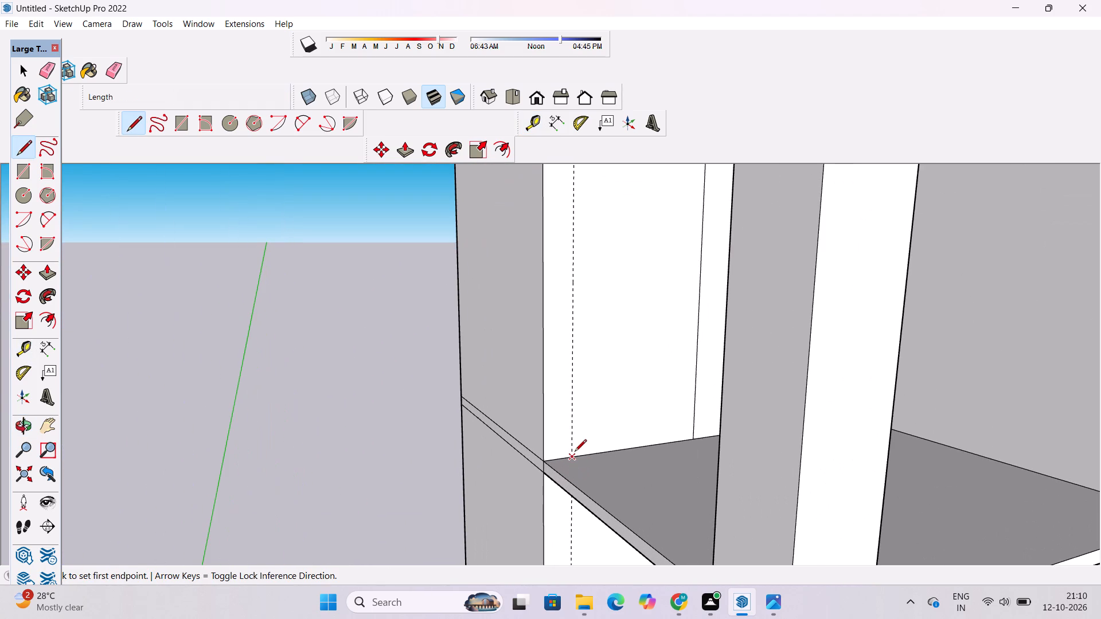
pyautogui.click(572, 457)
pyautogui.scroll(-7, 572, 475)
pyautogui.scroll(5, 570, 322)
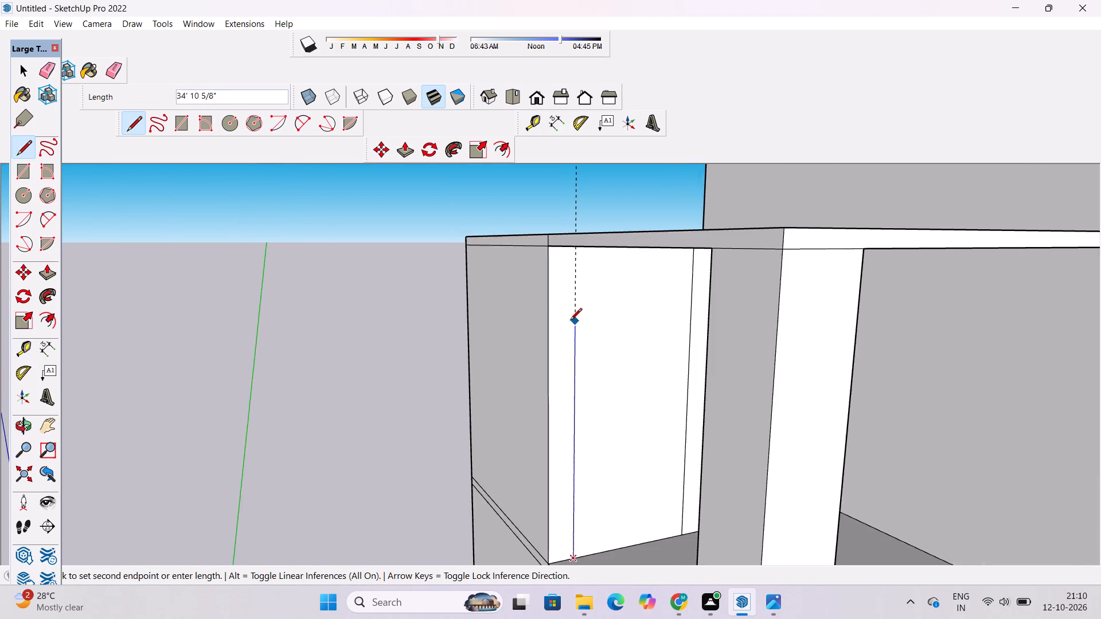
pyautogui.scroll(4, 569, 312)
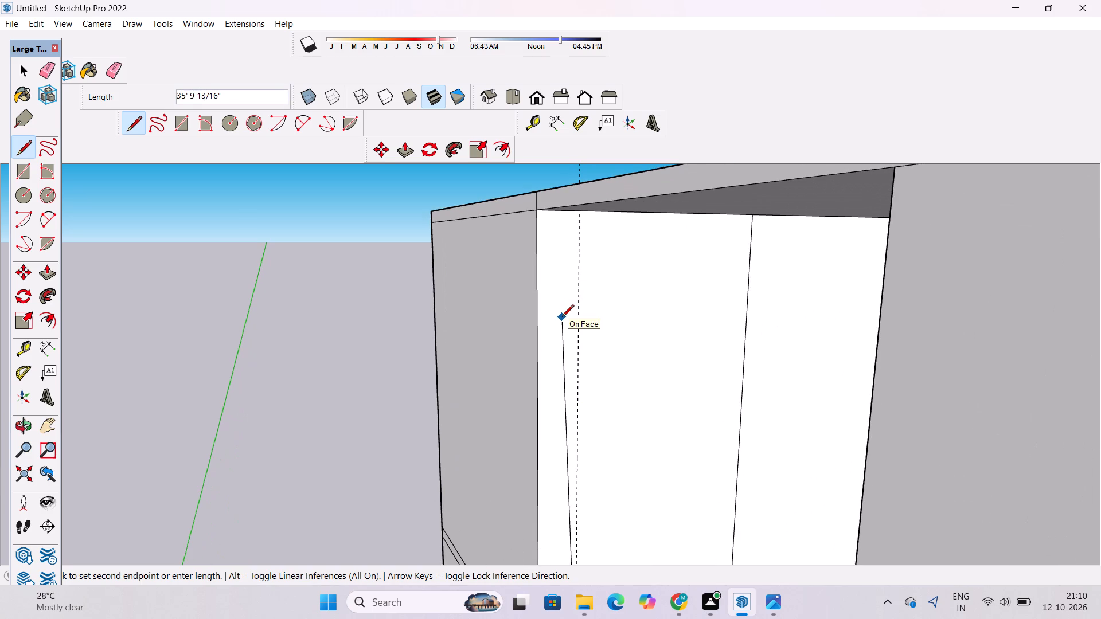
pyautogui.scroll(3, 582, 320)
pyautogui.scroll(-2, 581, 297)
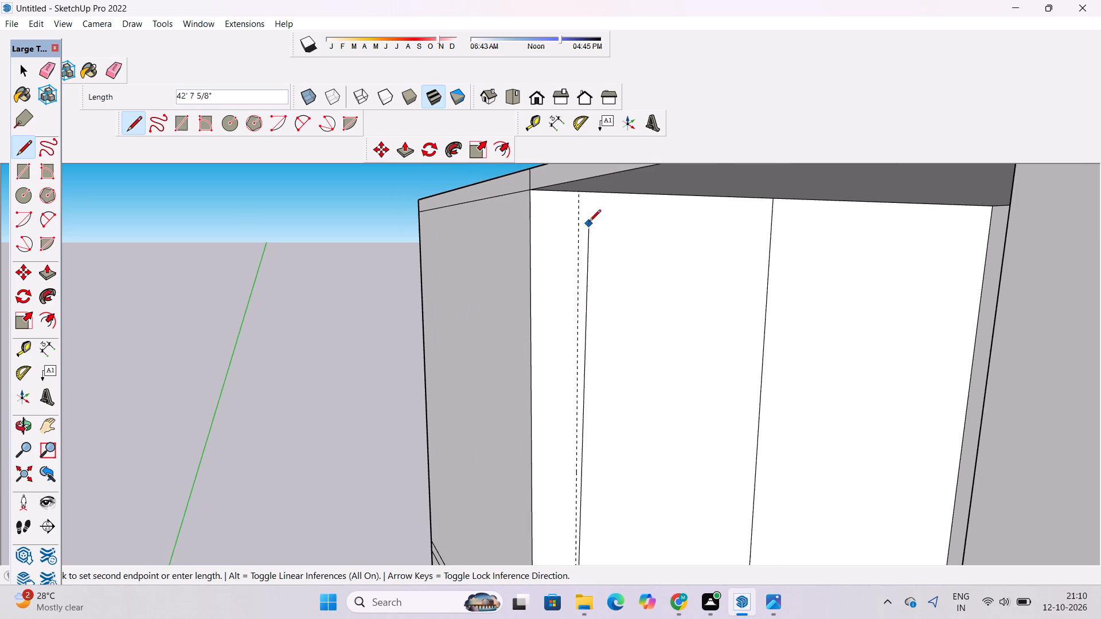
pyautogui.scroll(2, 577, 193)
pyautogui.click(577, 193)
pyautogui.scroll(-9, 543, 268)
# Erase the dashed vertical guide beside the outer edge of the upper bay's back wall.
pyautogui.press('o')
pyautogui.scroll(-4, 533, 291)
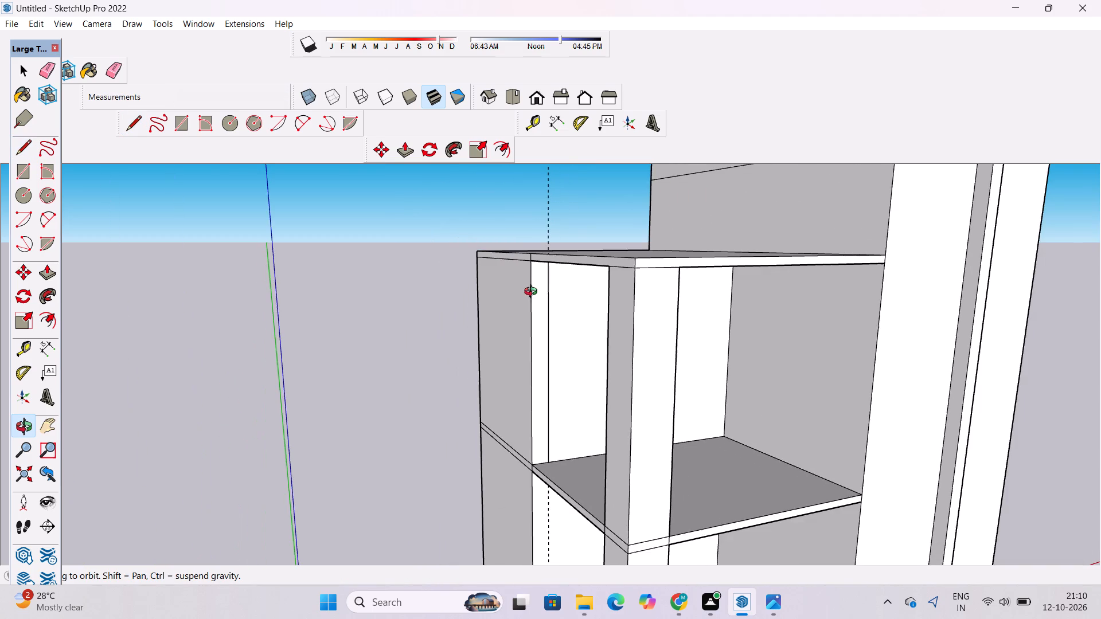
pyautogui.keyDown('shift'); pyautogui.moveTo(548, 284); pyautogui.dragTo(544, 323); pyautogui.keyUp('shift')
pyautogui.press('e')
pyautogui.moveTo(573, 224); pyautogui.dragTo(536, 260)
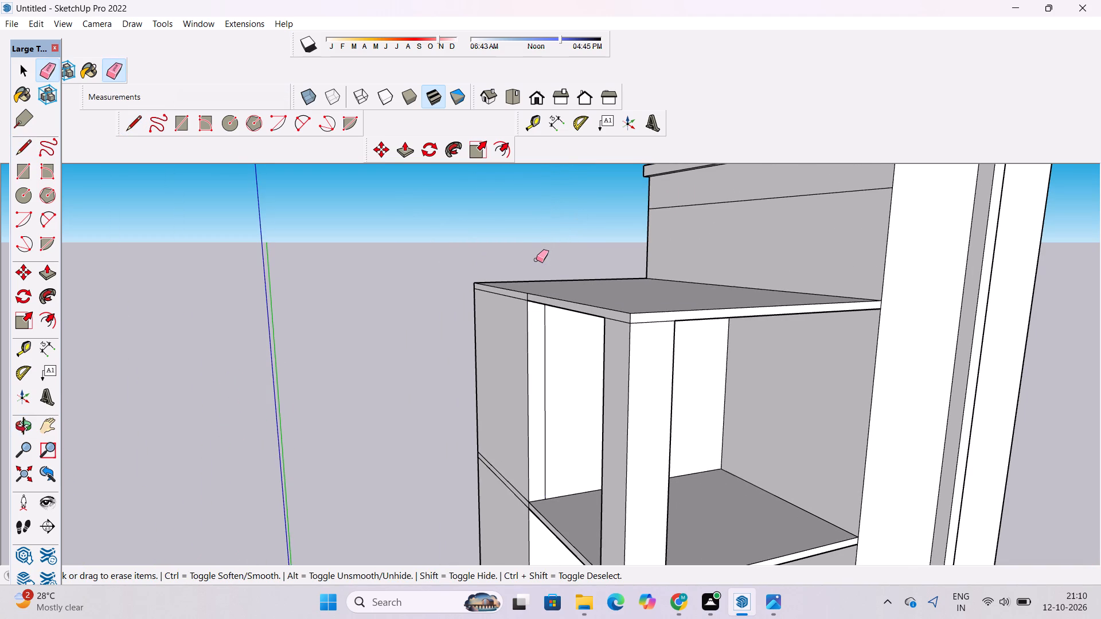
# Push/Pull the narrow outer strip of the upper bay's back wall 6' forward into the balcony.
pyautogui.press('o')
pyautogui.scroll(-5, 534, 263)
pyautogui.moveTo(571, 321); pyautogui.dragTo(561, 318)
pyautogui.moveTo(555, 333); pyautogui.dragTo(548, 371)
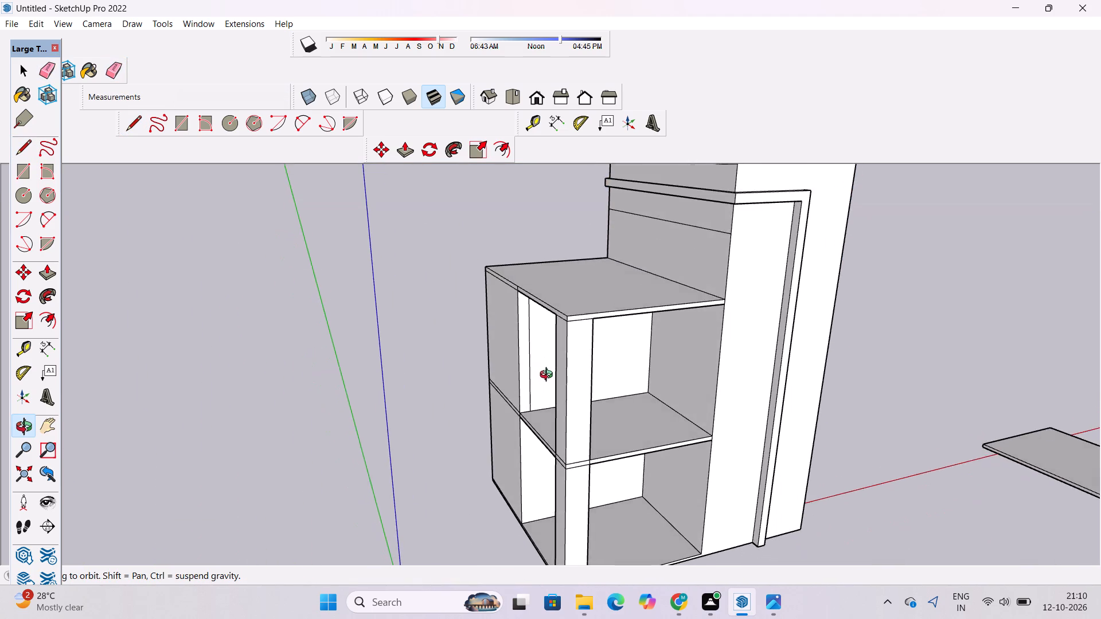
pyautogui.scroll(-3, 549, 376)
pyautogui.moveTo(541, 409); pyautogui.dragTo(646, 420)
pyautogui.scroll(8, 525, 394)
pyautogui.keyDown('shift'); pyautogui.moveTo(603, 374); pyautogui.dragTo(430, 377); pyautogui.keyUp('shift')
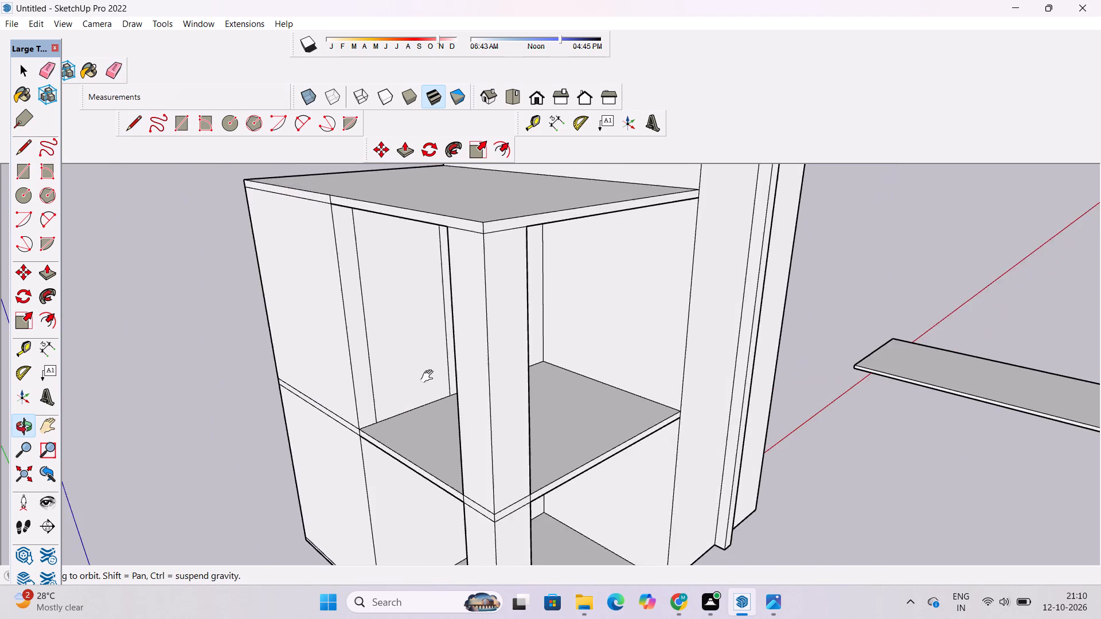
pyautogui.scroll(-5, 430, 377)
pyautogui.keyDown('shift'); pyautogui.moveTo(407, 379); pyautogui.dragTo(454, 362); pyautogui.keyUp('shift')
pyautogui.moveTo(430, 378); pyautogui.dragTo(471, 387)
pyautogui.scroll(5, 448, 394)
pyautogui.keyDown('shift'); pyautogui.moveTo(444, 397); pyautogui.dragTo(476, 386); pyautogui.keyUp('shift')
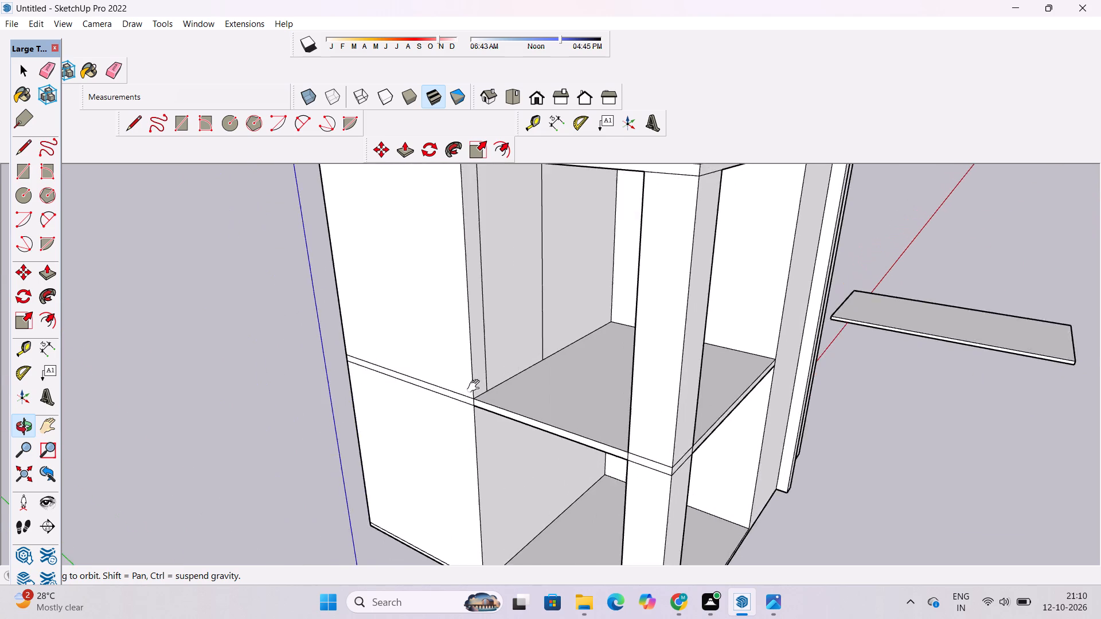
pyautogui.keyDown('shift'); pyautogui.scroll(-4, 483, 376); pyautogui.keyUp('shift')
pyautogui.keyDown('shift'); pyautogui.scroll(5, 477, 387); pyautogui.keyUp('shift')
pyautogui.keyDown('shift'); pyautogui.click(492, 382); pyautogui.keyUp('shift')
pyautogui.press('p')
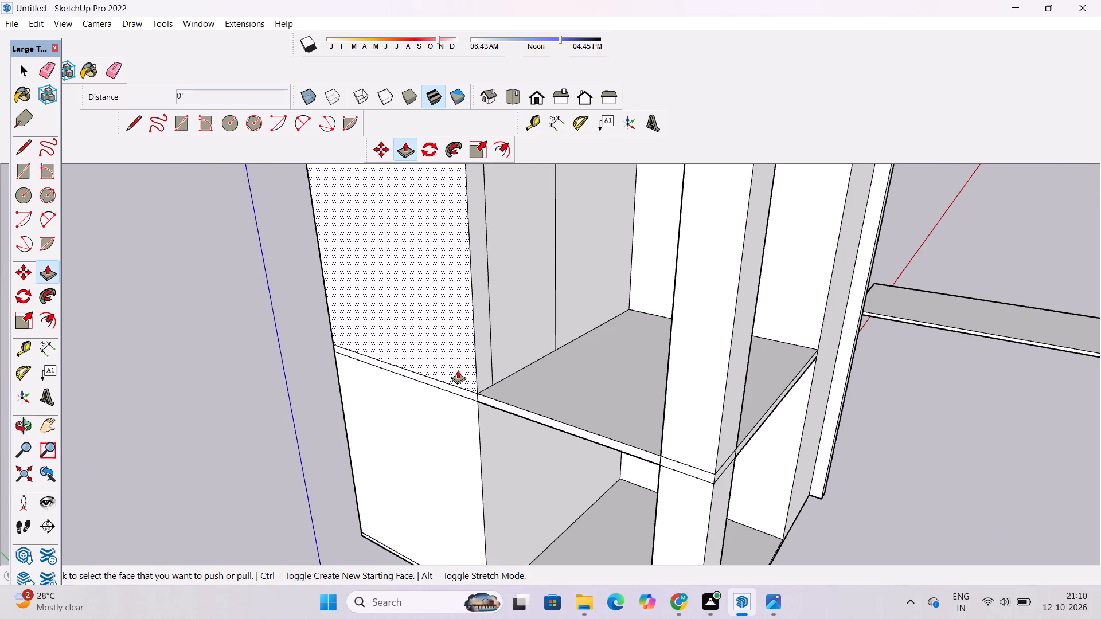
pyautogui.click(485, 369)
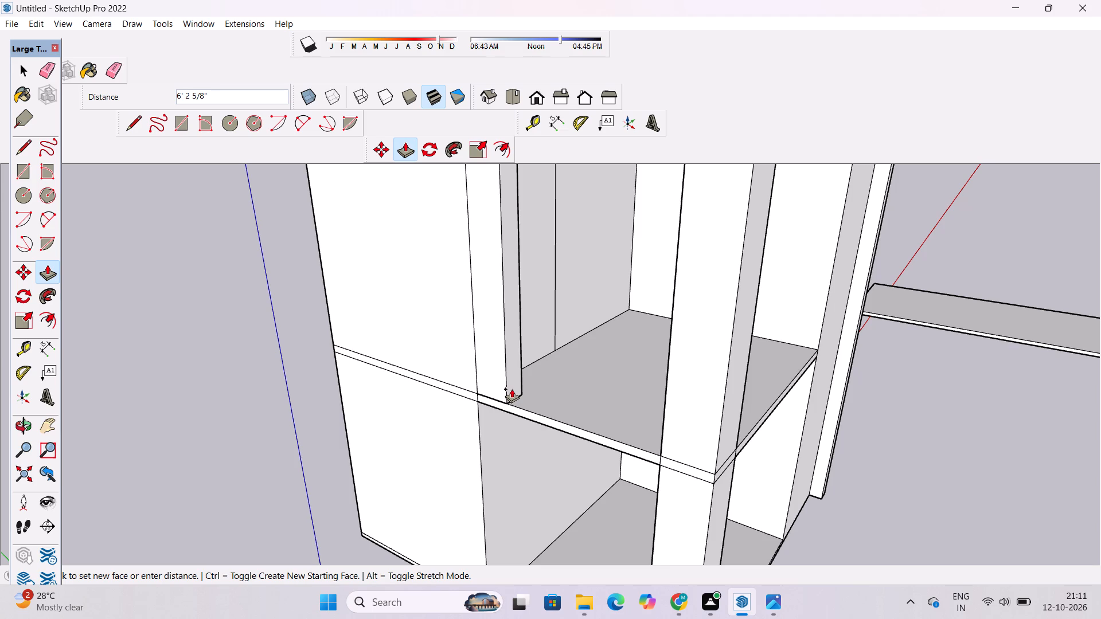
pyautogui.write("6'")
pyautogui.press('Return')
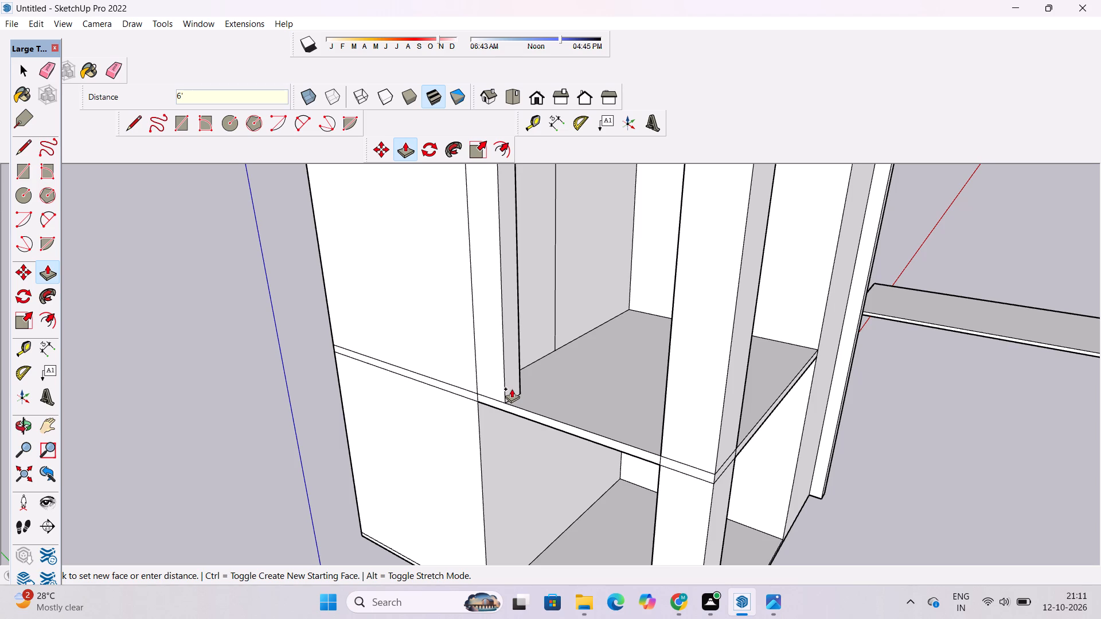
# Examine the projecting outer strip, the corner column and the divided back wall of the upper bay from several angles.
pyautogui.press('o')
pyautogui.scroll(-7, 489, 387)
pyautogui.moveTo(696, 419); pyautogui.dragTo(566, 416)
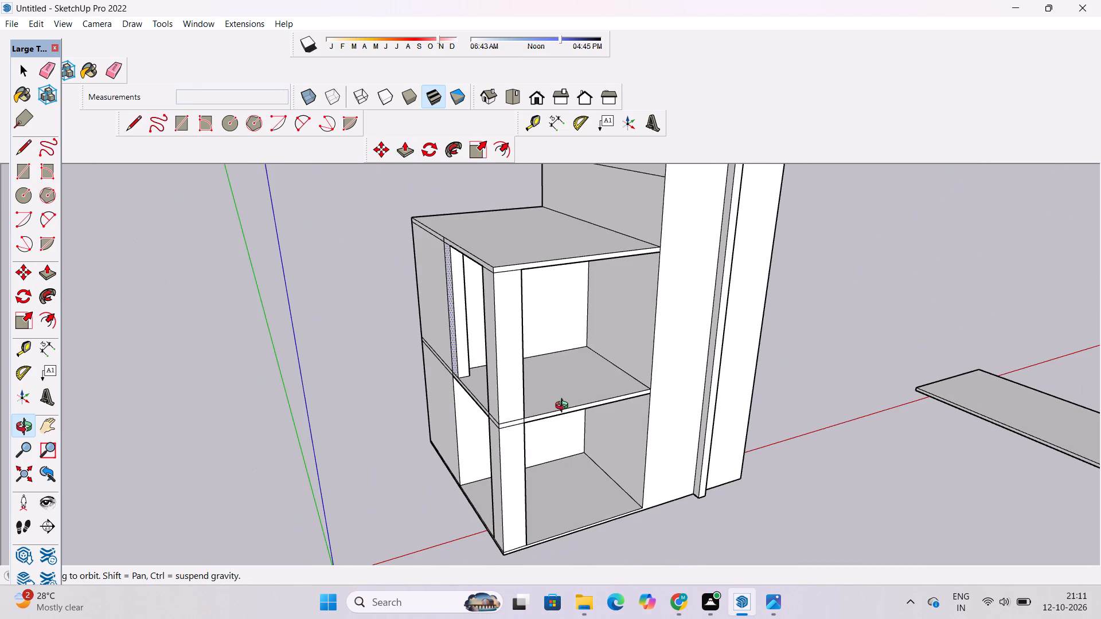
pyautogui.scroll(3, 592, 403)
pyautogui.moveTo(580, 397); pyautogui.dragTo(542, 370)
pyautogui.keyDown('shift'); pyautogui.moveTo(510, 363); pyautogui.dragTo(579, 447); pyautogui.keyUp('shift')
pyautogui.moveTo(572, 448); pyautogui.dragTo(552, 440)
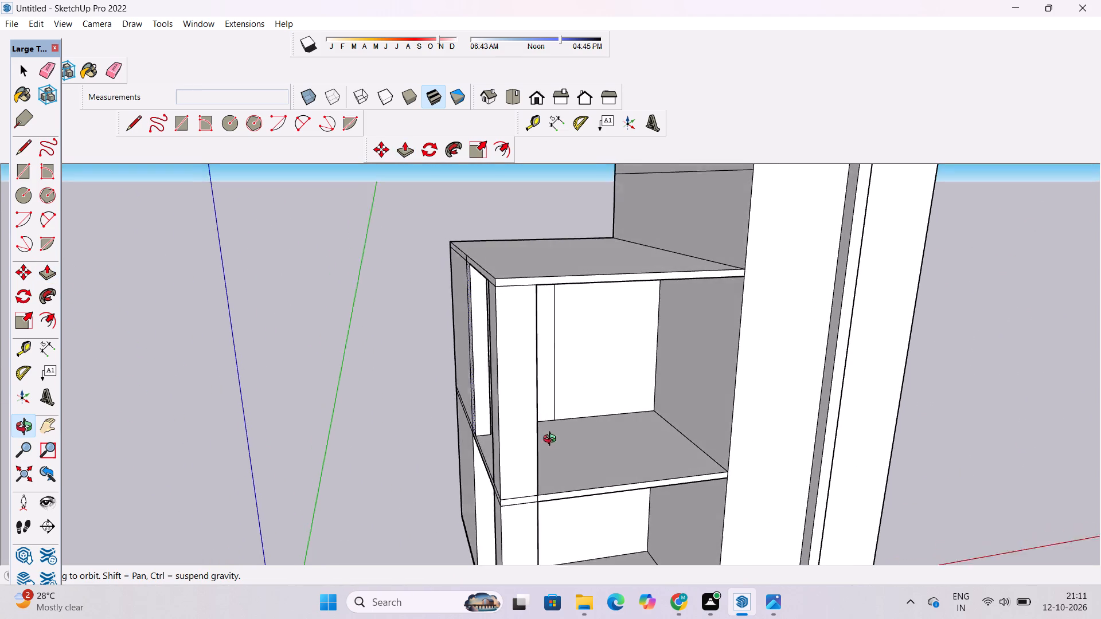
pyautogui.moveTo(552, 440); pyautogui.dragTo(546, 438)
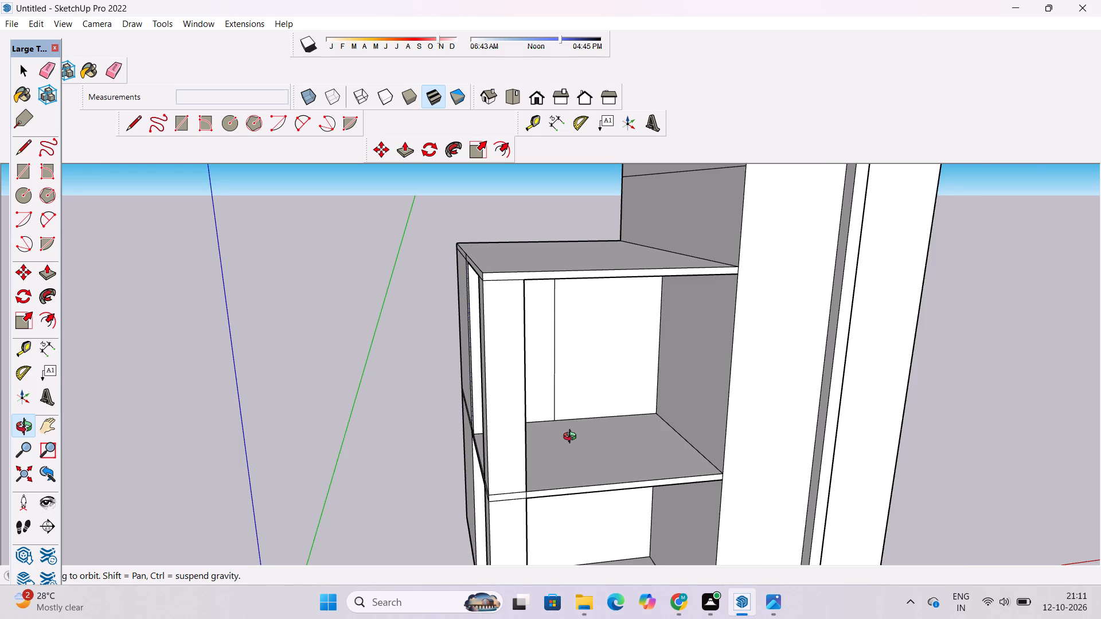
pyautogui.scroll(4, 572, 438)
pyautogui.moveTo(614, 444); pyautogui.dragTo(574, 442)
pyautogui.scroll(-4, 551, 435)
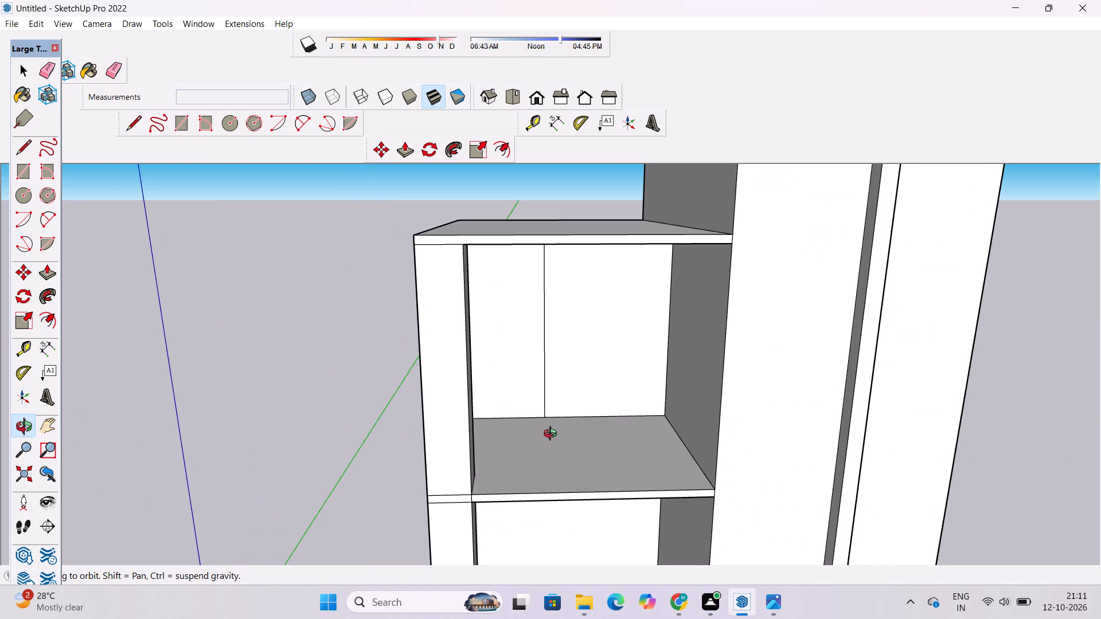
pyautogui.keyDown('shift'); pyautogui.click(553, 435); pyautogui.keyUp('shift')
pyautogui.moveTo(506, 434); pyautogui.dragTo(634, 440)
pyautogui.scroll(4, 558, 443)
pyautogui.keyDown('shift'); pyautogui.moveTo(485, 440); pyautogui.dragTo(526, 419); pyautogui.keyUp('shift')
pyautogui.moveTo(485, 432); pyautogui.dragTo(569, 434)
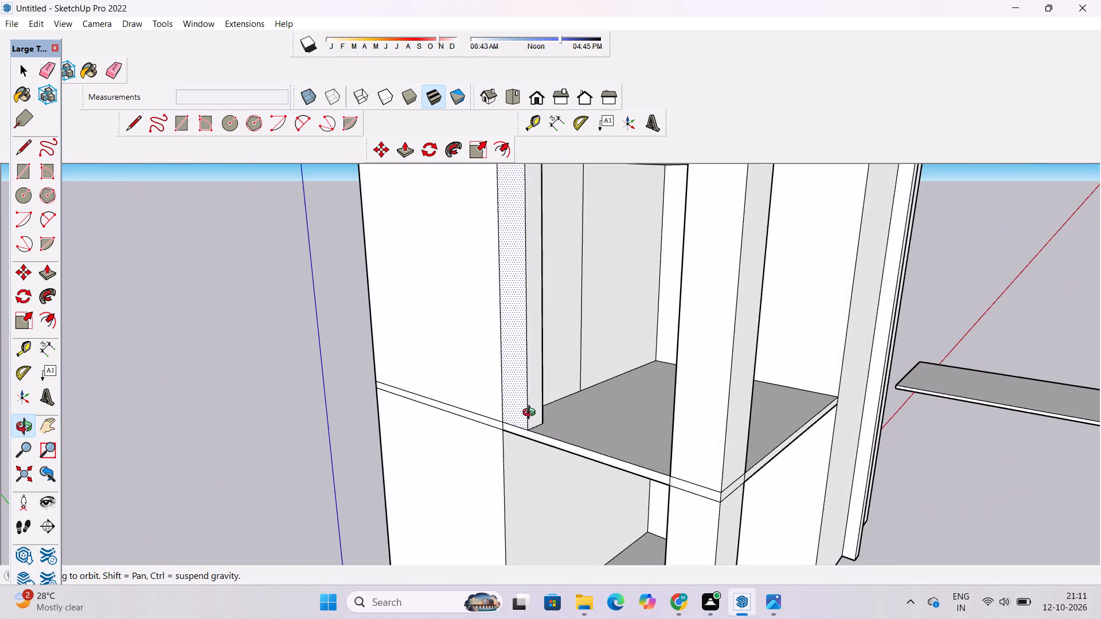
pyautogui.scroll(-6, 532, 414)
pyautogui.keyDown('shift'); pyautogui.moveTo(563, 397); pyautogui.dragTo(544, 428); pyautogui.keyUp('shift')
pyautogui.scroll(4, 542, 430)
pyautogui.moveTo(681, 440); pyautogui.dragTo(587, 448)
pyautogui.keyDown('shift'); pyautogui.moveTo(583, 449); pyautogui.dragTo(584, 423); pyautogui.keyUp('shift')
pyautogui.scroll(-1, 585, 421)
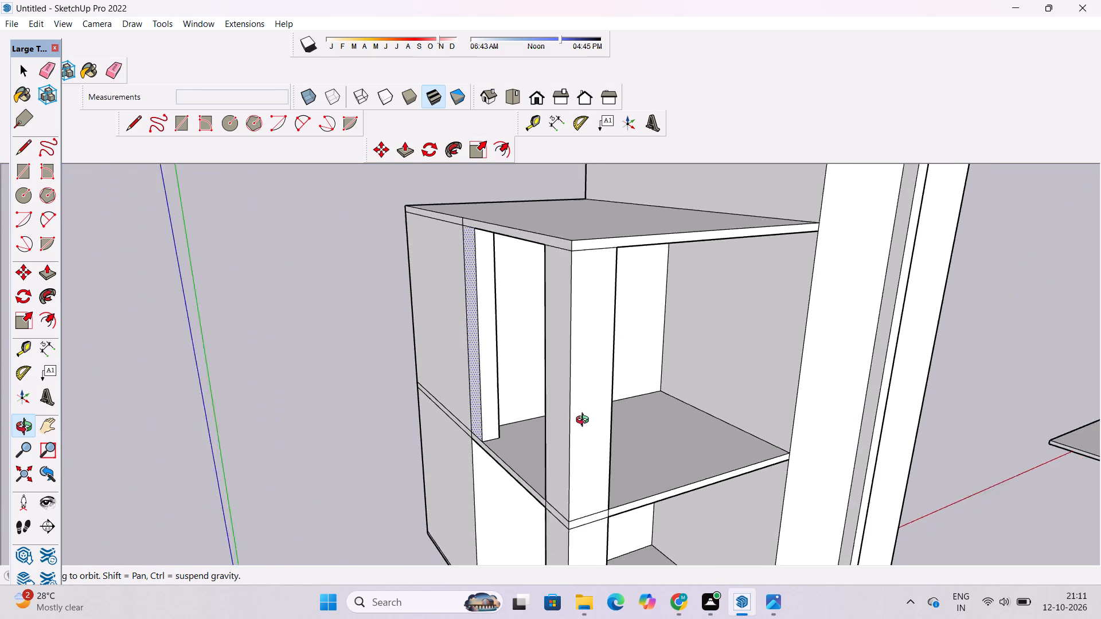
pyautogui.scroll(-2, 585, 421)
pyautogui.moveTo(665, 435); pyautogui.dragTo(557, 435)
pyautogui.scroll(4, 553, 433)
pyautogui.keyDown('shift'); pyautogui.moveTo(553, 433); pyautogui.dragTo(568, 382); pyautogui.keyUp('shift')
pyautogui.moveTo(568, 382); pyautogui.dragTo(561, 473)
pyautogui.moveTo(561, 474); pyautogui.dragTo(515, 401)
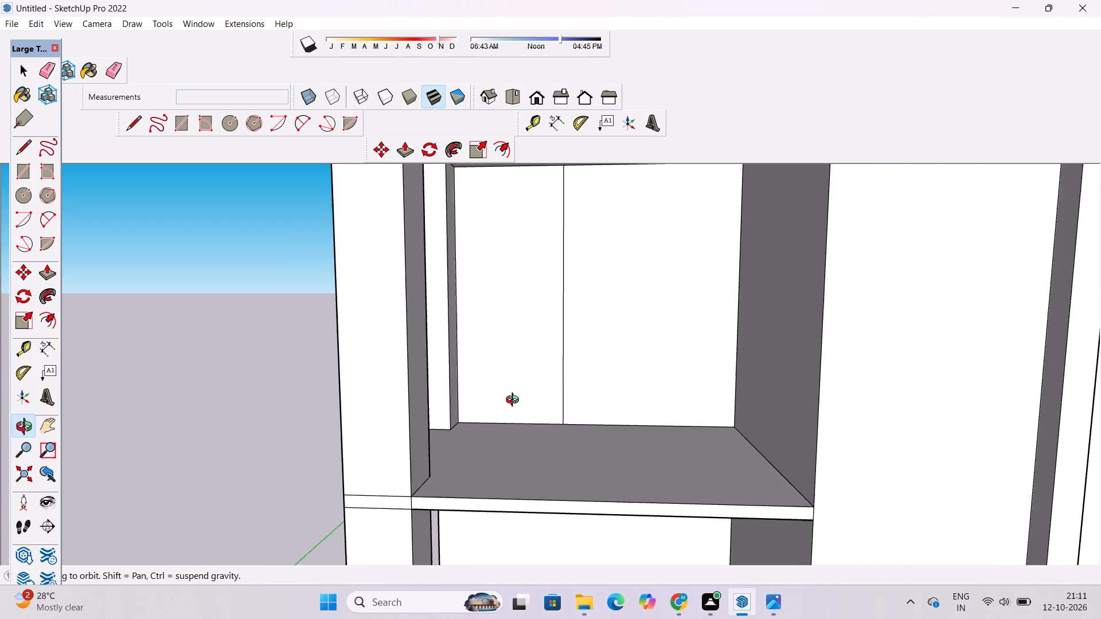
pyautogui.moveTo(515, 401); pyautogui.dragTo(514, 401)
pyautogui.scroll(-6, 514, 395)
pyautogui.keyDown('shift'); pyautogui.moveTo(533, 381); pyautogui.dragTo(538, 420); pyautogui.keyUp('shift')
pyautogui.moveTo(533, 424); pyautogui.dragTo(619, 437)
pyautogui.scroll(5, 598, 429)
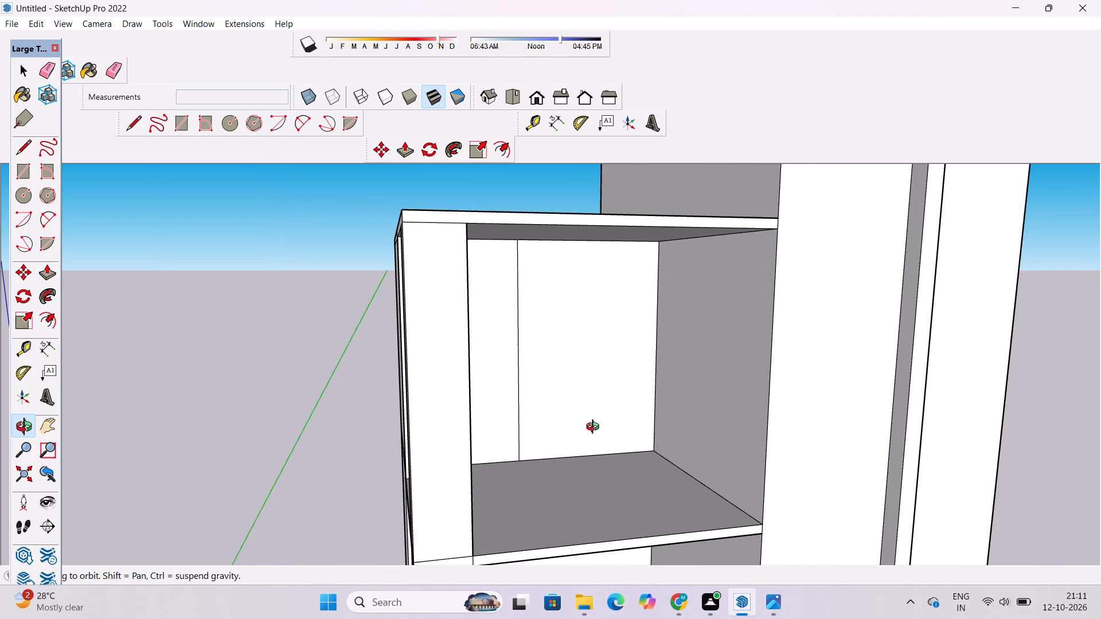
pyautogui.keyDown('shift'); pyautogui.moveTo(596, 428); pyautogui.dragTo(596, 401); pyautogui.keyUp('shift')
pyautogui.moveTo(596, 401); pyautogui.dragTo(548, 406)
pyautogui.scroll(-5, 548, 406)
pyautogui.keyDown('shift'); pyautogui.moveTo(538, 420); pyautogui.dragTo(545, 398); pyautogui.keyUp('shift')
pyautogui.moveTo(540, 402); pyautogui.dragTo(584, 402)
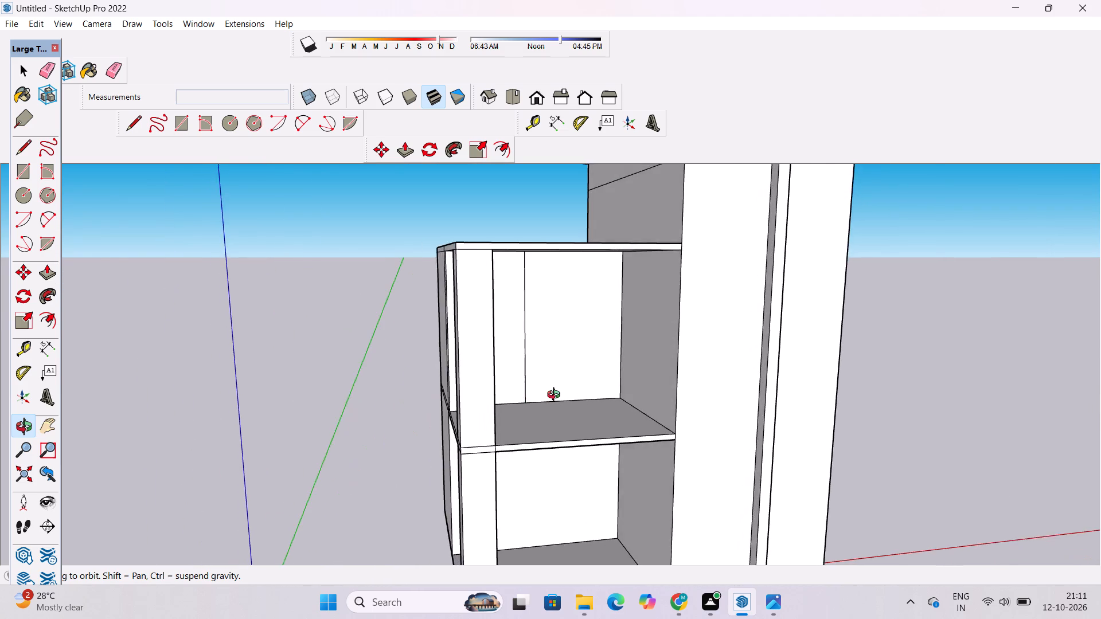
pyautogui.scroll(2, 556, 396)
pyautogui.keyDown('shift'); pyautogui.click(553, 401); pyautogui.keyUp('shift')
pyautogui.keyDown('shift'); pyautogui.moveTo(547, 407); pyautogui.dragTo(507, 425); pyautogui.keyUp('shift')
pyautogui.keyDown('shift'); pyautogui.moveTo(519, 413); pyautogui.dragTo(522, 428); pyautogui.keyUp('shift')
pyautogui.keyDown('shift'); pyautogui.moveTo(522, 430); pyautogui.dragTo(527, 418); pyautogui.keyUp('shift')
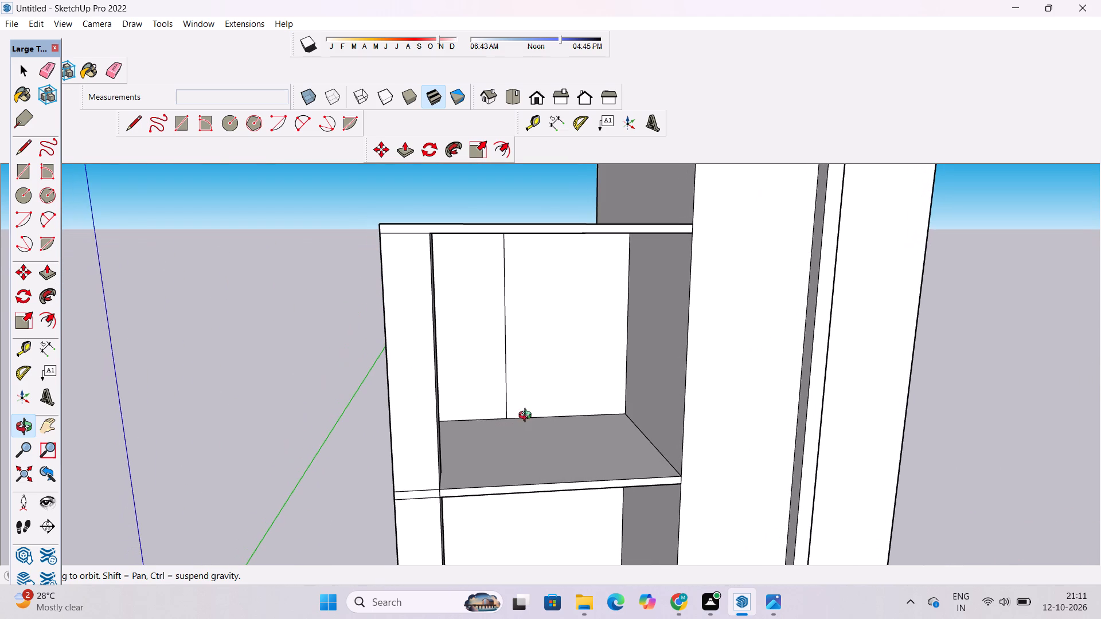
pyautogui.keyDown('shift'); pyautogui.moveTo(529, 417); pyautogui.dragTo(529, 428); pyautogui.keyUp('shift')
pyautogui.moveTo(528, 428); pyautogui.dragTo(528, 420)
pyautogui.keyDown('shift'); pyautogui.moveTo(544, 382); pyautogui.dragTo(544, 388); pyautogui.keyUp('shift')
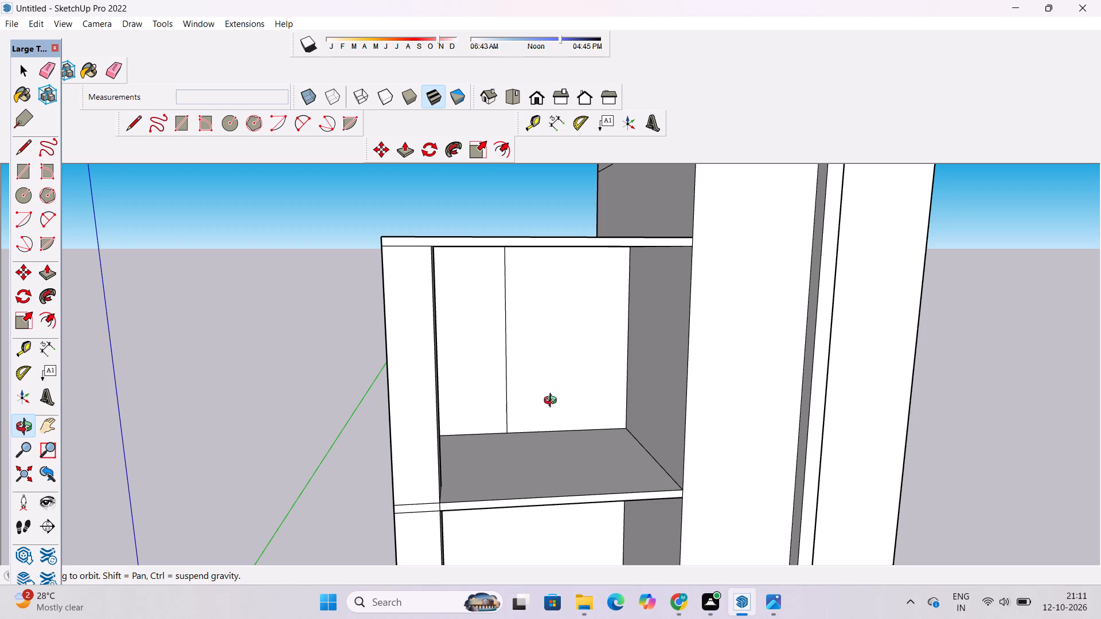
pyautogui.scroll(-1, 553, 402)
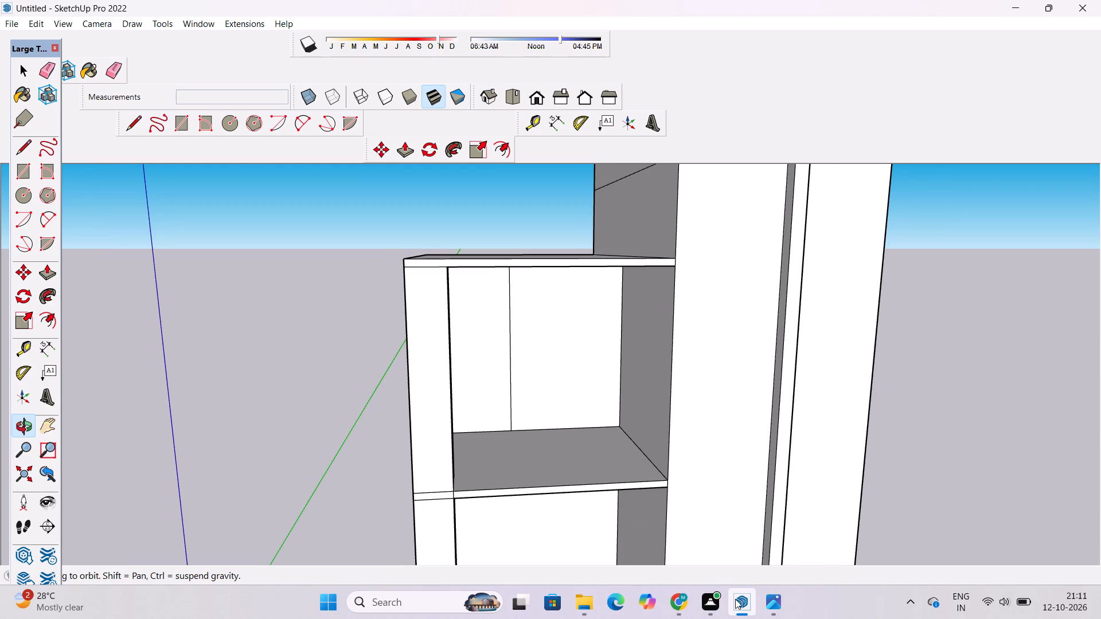
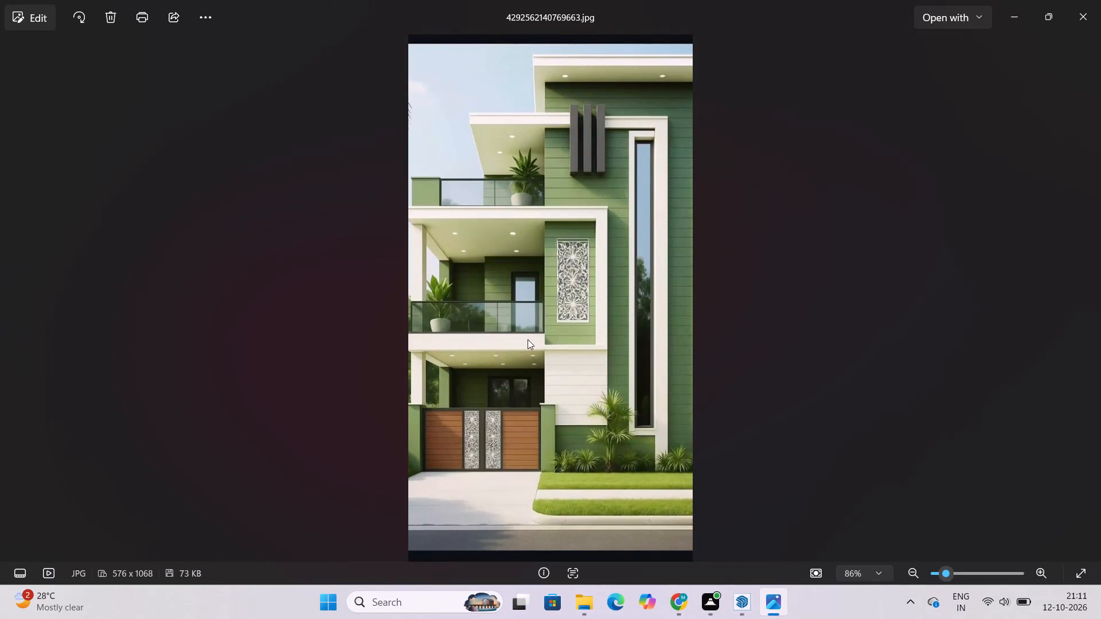
# Examine the house facade in the reference photo up close, focusing on the upper balcony's back wall, side columns and ceiling.
pyautogui.scroll(2, 491, 224)
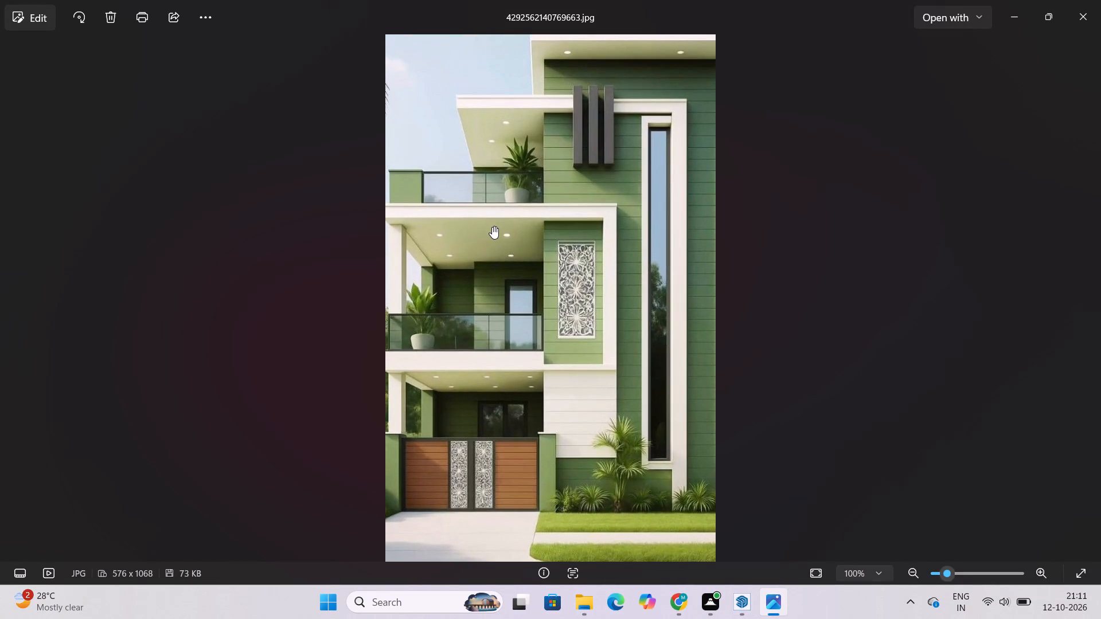
pyautogui.scroll(-2, 479, 261)
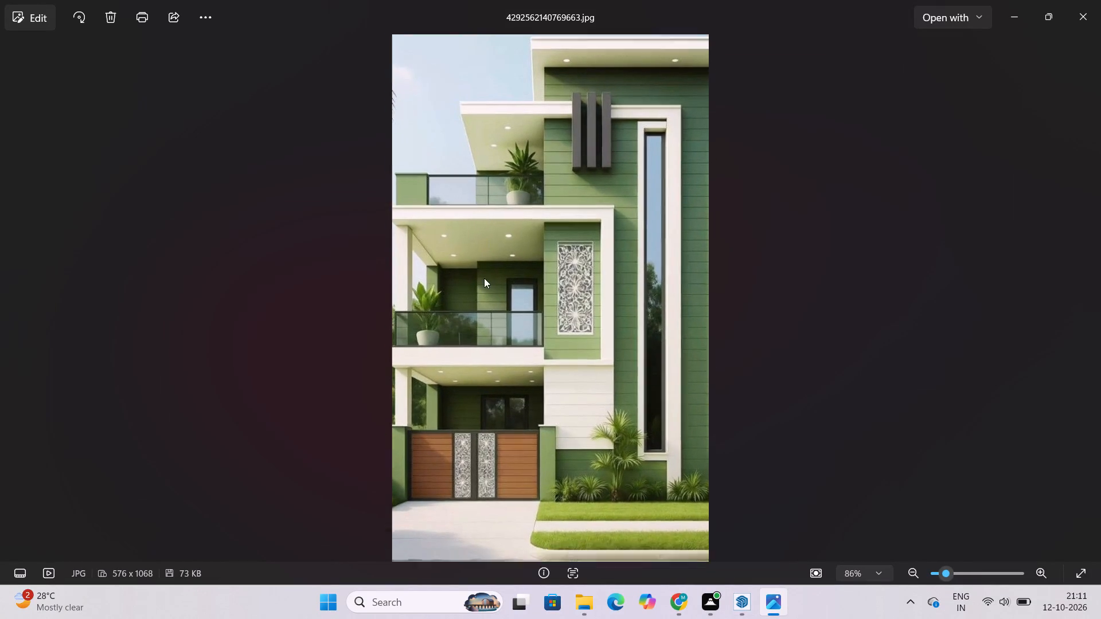
pyautogui.scroll(-3, 484, 278)
pyautogui.scroll(4, 455, 250)
pyautogui.scroll(-4, 451, 256)
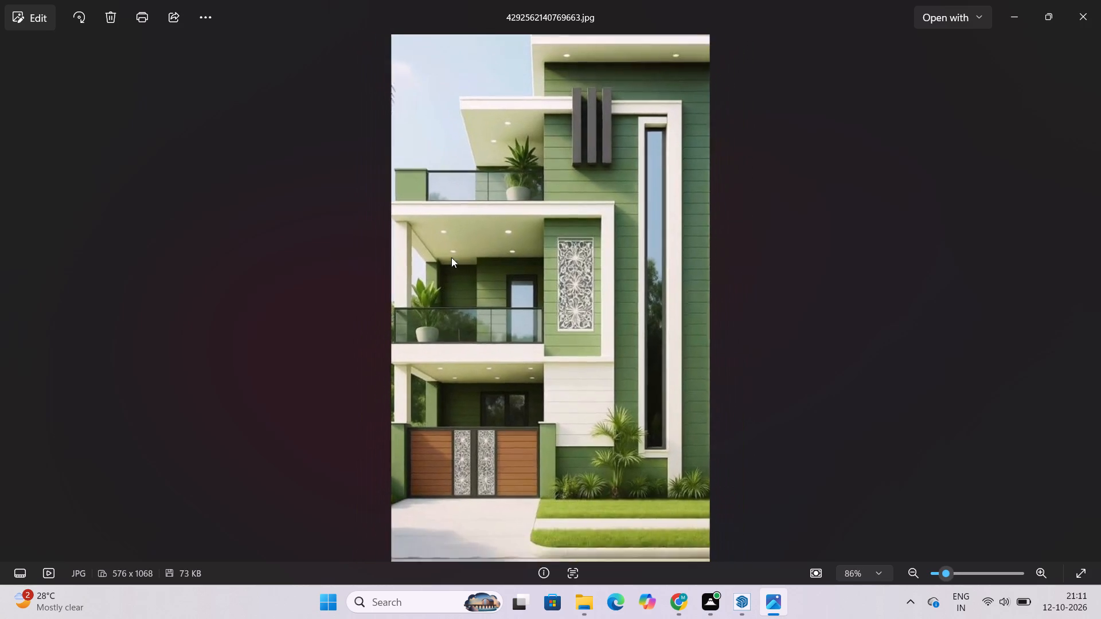
pyautogui.scroll(8, 426, 236)
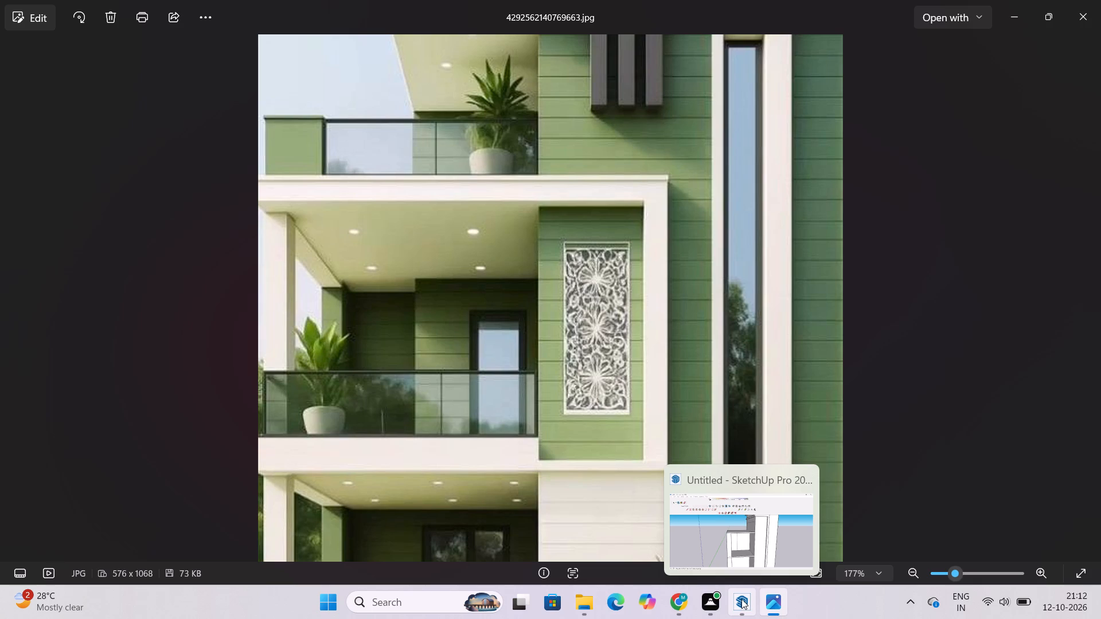
pyautogui.click(769, 607)
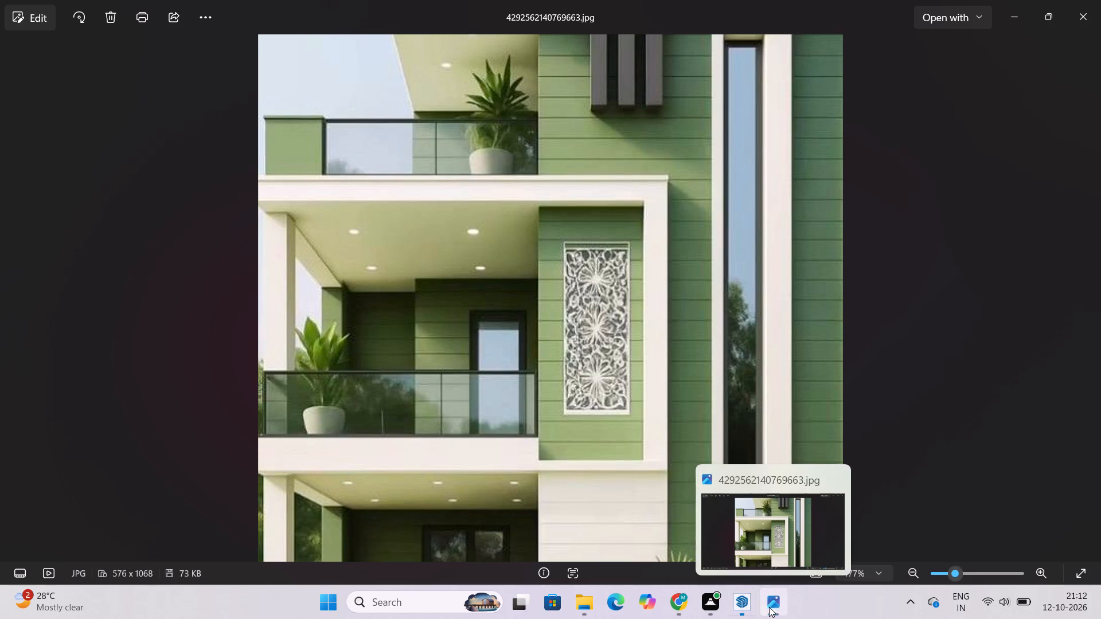
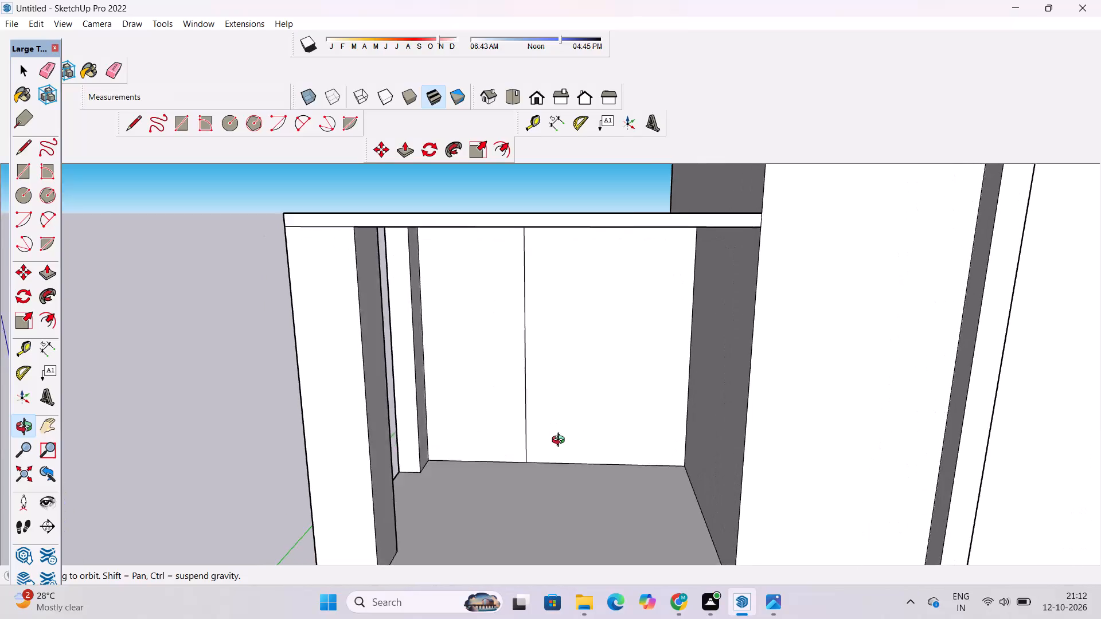
# Compare the upper balcony's back wall divisions in the model with the reference photo.
pyautogui.click(763, 606)
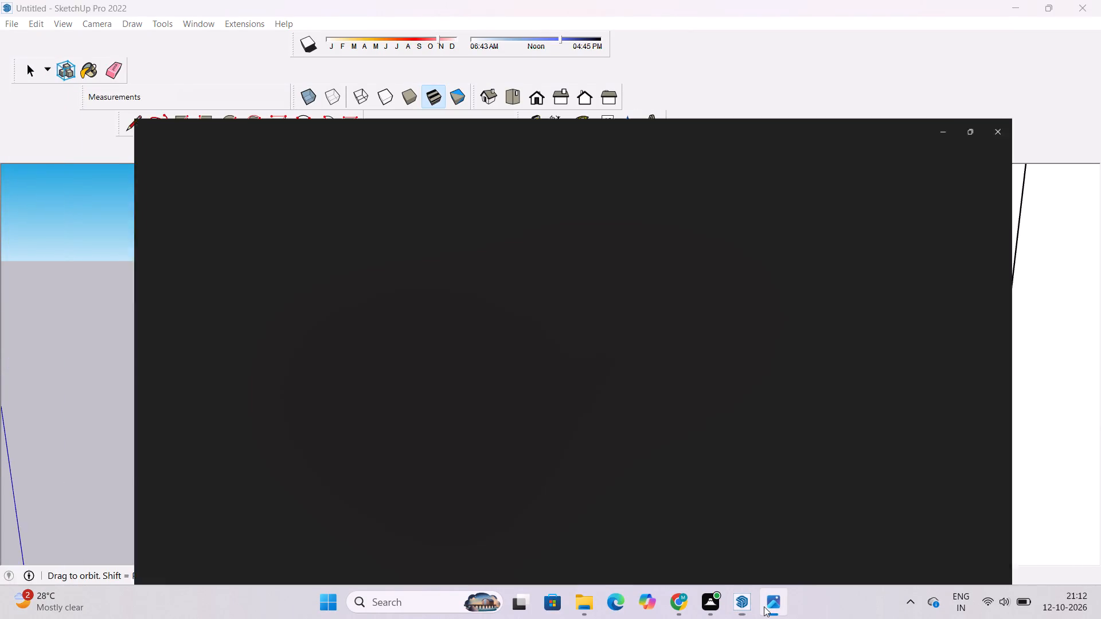
pyautogui.click(743, 605)
pyautogui.scroll(-2, 486, 406)
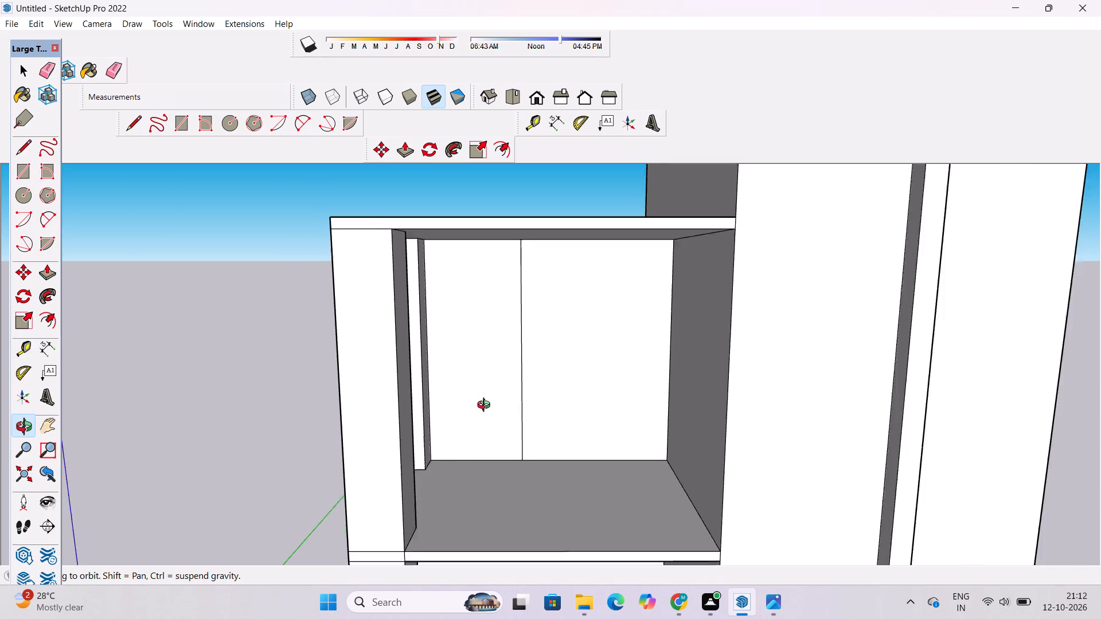
pyautogui.scroll(-2, 486, 406)
pyautogui.moveTo(493, 409); pyautogui.dragTo(555, 466)
pyautogui.scroll(4, 555, 440)
pyautogui.moveTo(552, 456); pyautogui.dragTo(519, 430)
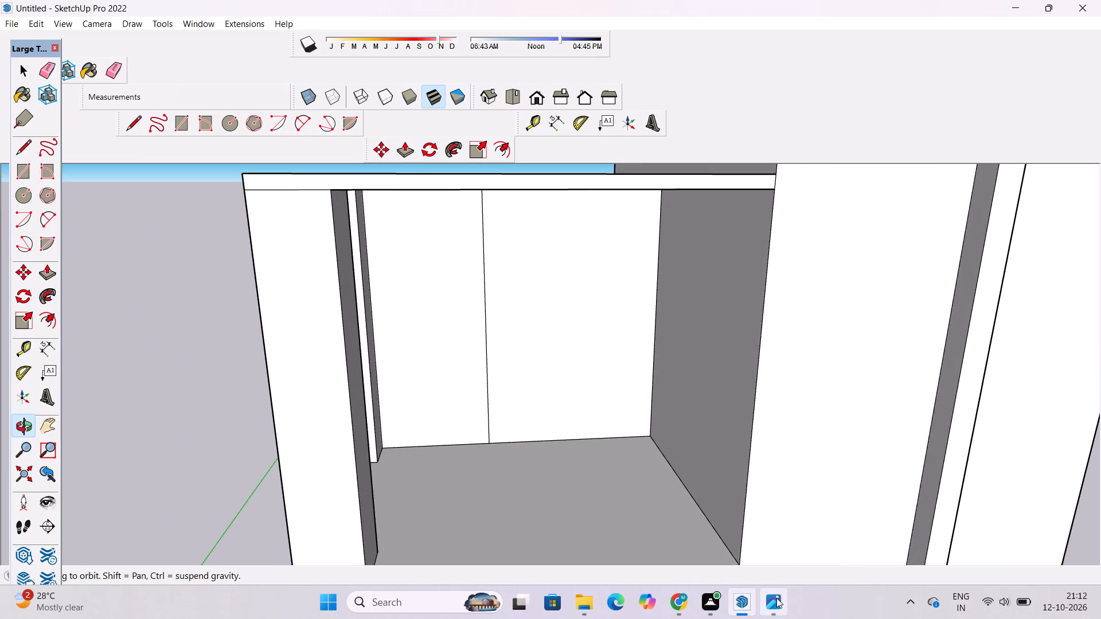
pyautogui.click(776, 598)
pyautogui.click(737, 603)
pyautogui.scroll(-4, 584, 457)
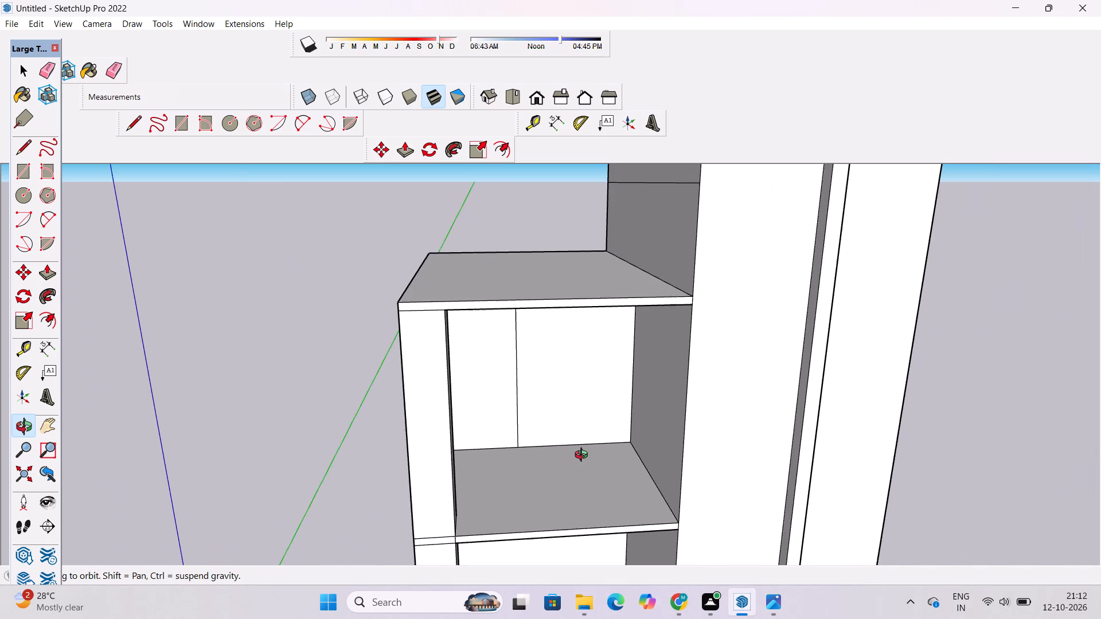
pyautogui.keyDown('shift'); pyautogui.moveTo(577, 470); pyautogui.dragTo(581, 514); pyautogui.keyUp('shift')
pyautogui.keyDown('shift'); pyautogui.moveTo(575, 519); pyautogui.dragTo(577, 490); pyautogui.keyUp('shift')
pyautogui.keyDown('shift'); pyautogui.scroll(4, 576, 490); pyautogui.keyUp('shift')
pyautogui.keyDown('shift'); pyautogui.moveTo(574, 503); pyautogui.dragTo(574, 463); pyautogui.keyUp('shift')
pyautogui.scroll(-4, 571, 459)
pyautogui.keyDown('shift'); pyautogui.moveTo(577, 455); pyautogui.dragTo(564, 473); pyautogui.keyUp('shift')
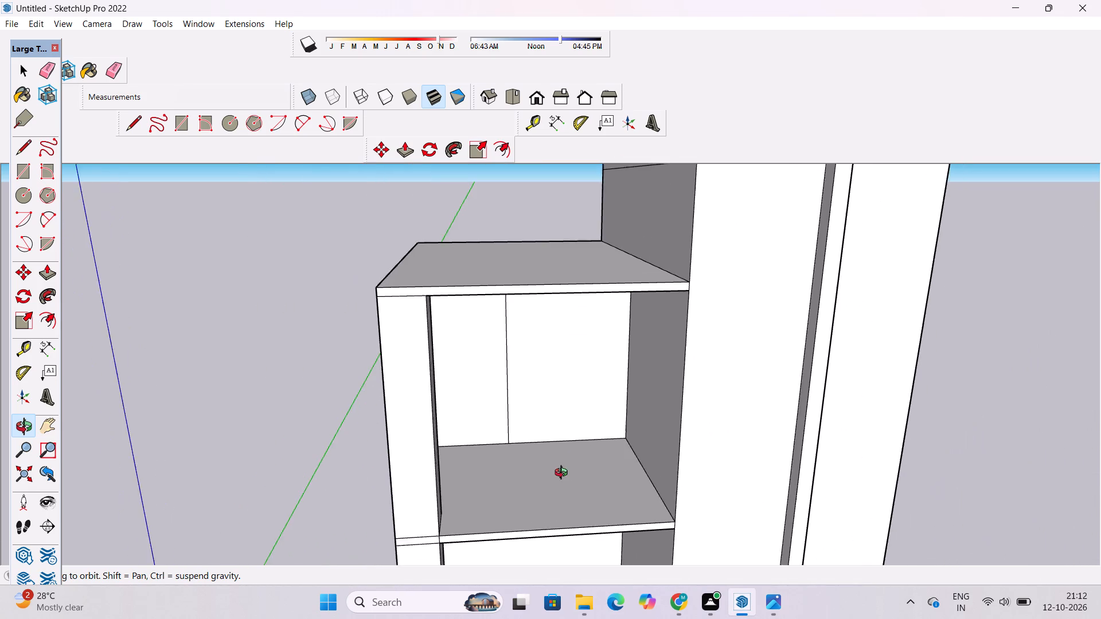
# Push/Pull the wider division of the upper balcony's back wall, beside the tall tower, forward by 12'.
pyautogui.moveTo(565, 481); pyautogui.dragTo(712, 489)
pyautogui.scroll(4, 521, 474)
pyautogui.keyDown('shift'); pyautogui.moveTo(526, 469); pyautogui.dragTo(506, 481); pyautogui.keyUp('shift')
pyautogui.moveTo(482, 488); pyautogui.dragTo(589, 455)
pyautogui.scroll(3, 568, 452)
pyautogui.keyDown('shift'); pyautogui.moveTo(558, 452); pyautogui.dragTo(501, 457); pyautogui.keyUp('shift')
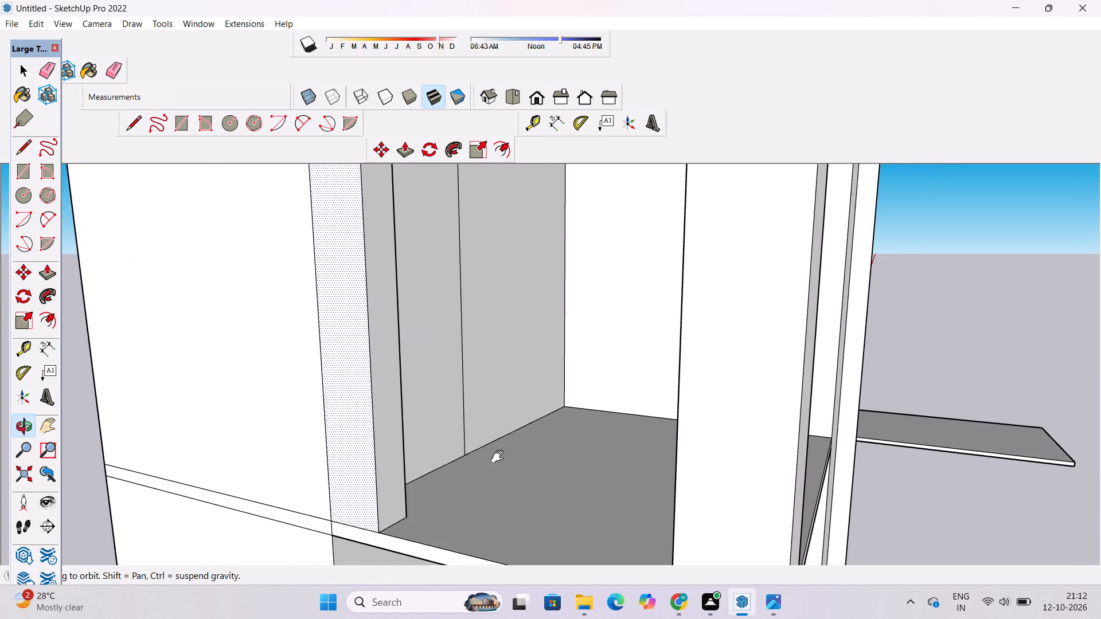
pyautogui.keyDown('shift'); pyautogui.moveTo(500, 457); pyautogui.dragTo(494, 457); pyautogui.keyUp('shift')
pyautogui.press('p')
pyautogui.scroll(-5, 490, 456)
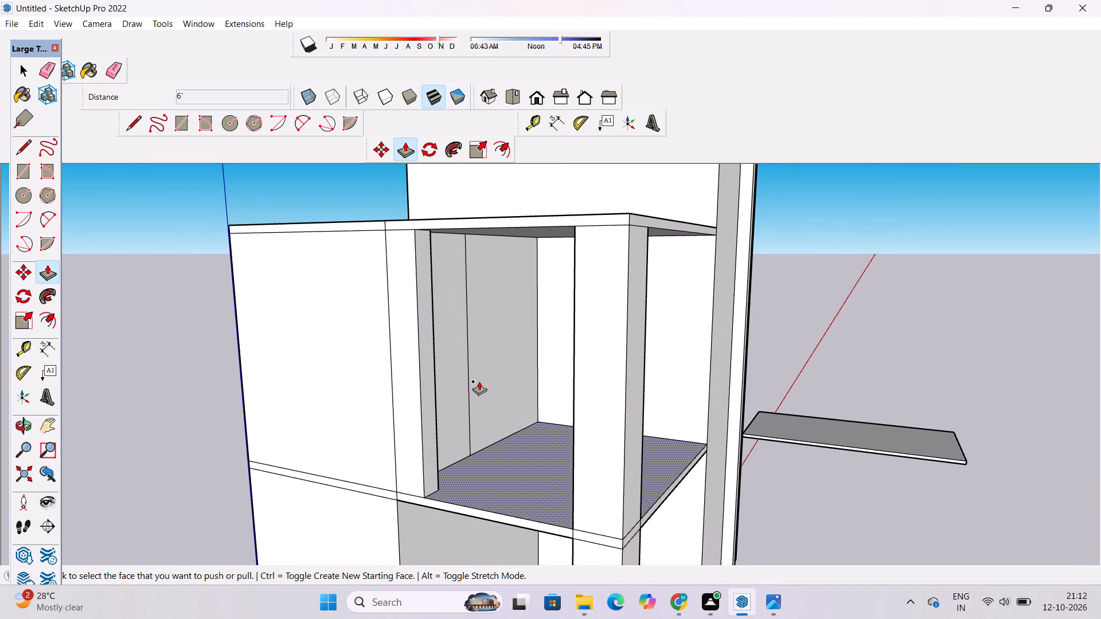
pyautogui.click(479, 381)
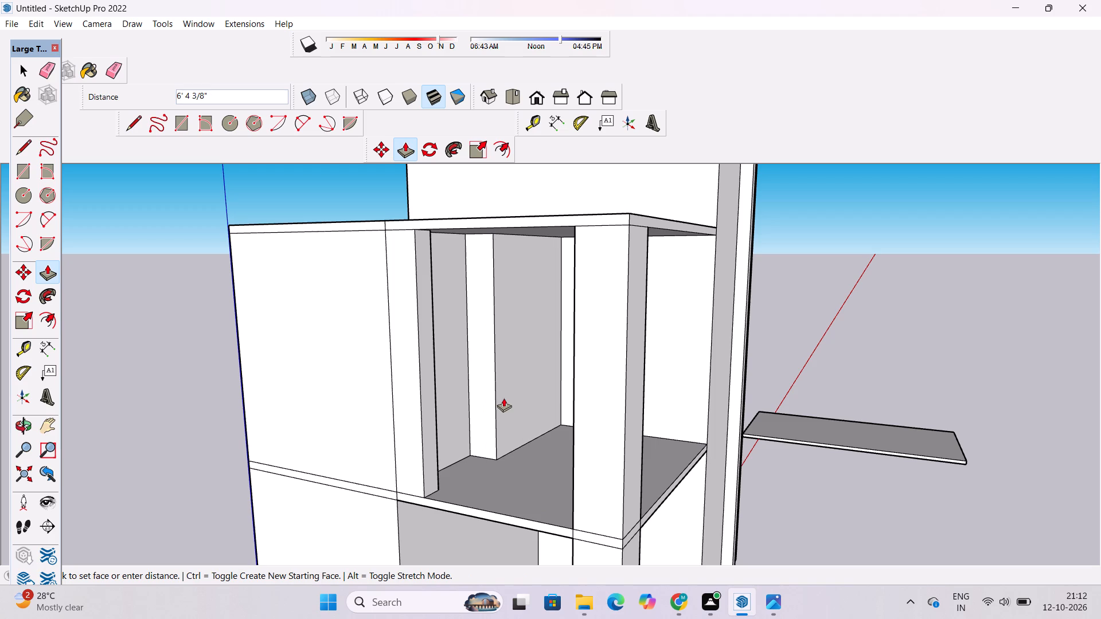
pyautogui.scroll(-2, 506, 400)
pyautogui.scroll(3, 516, 402)
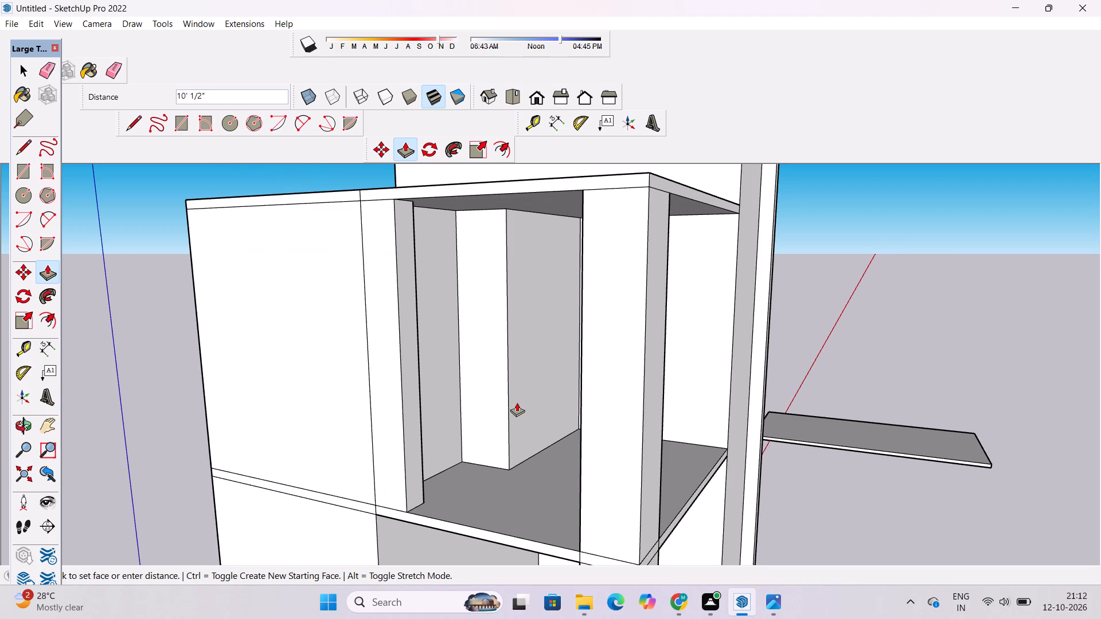
pyautogui.scroll(-4, 517, 402)
pyautogui.scroll(5, 517, 403)
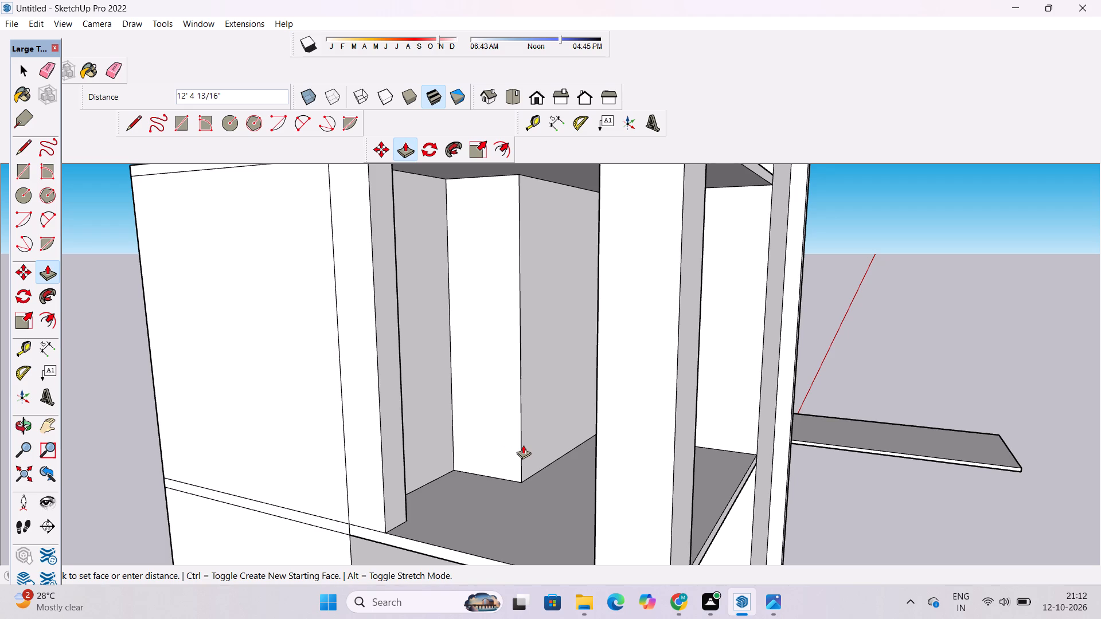
pyautogui.write("12'")
pyautogui.press('Return')
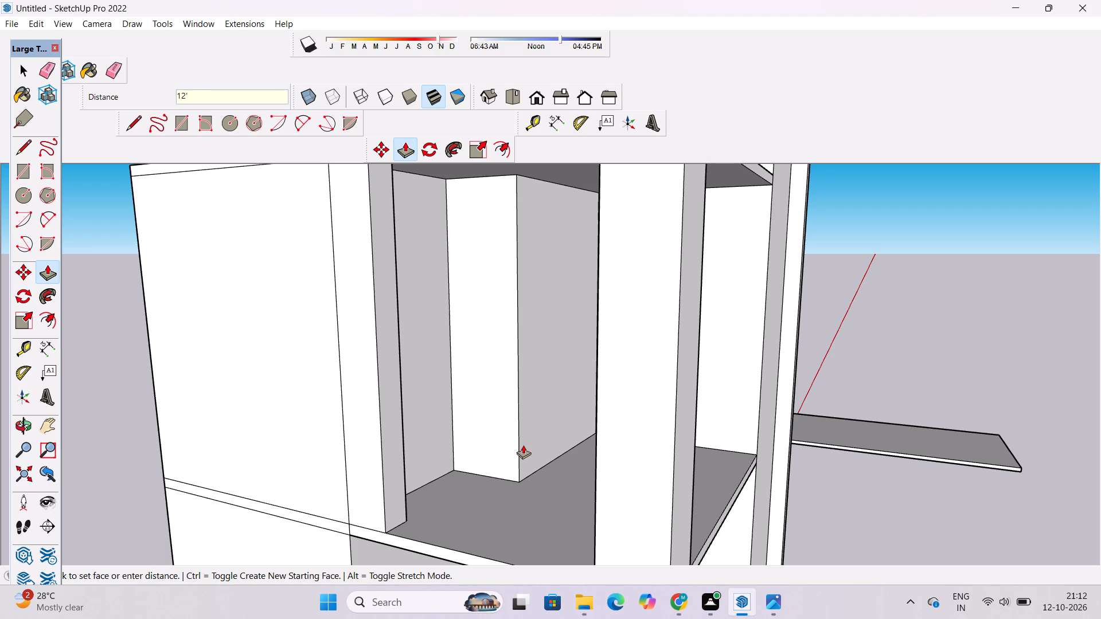
# Examine the pulled-forward wall section of the upper balcony from the front and side.
pyautogui.press('o')
pyautogui.scroll(-4, 524, 445)
pyautogui.moveTo(706, 492); pyautogui.dragTo(530, 486)
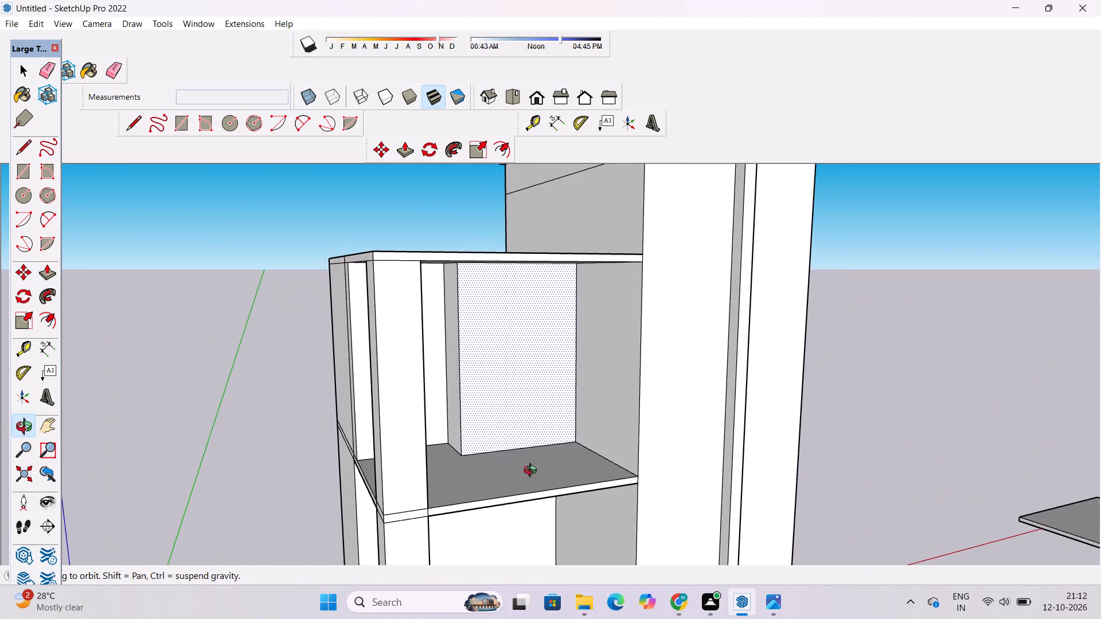
pyautogui.scroll(1, 533, 472)
pyautogui.keyDown('shift'); pyautogui.moveTo(536, 463); pyautogui.dragTo(510, 463); pyautogui.keyUp('shift')
pyautogui.moveTo(511, 468); pyautogui.dragTo(463, 475)
pyautogui.press('space')
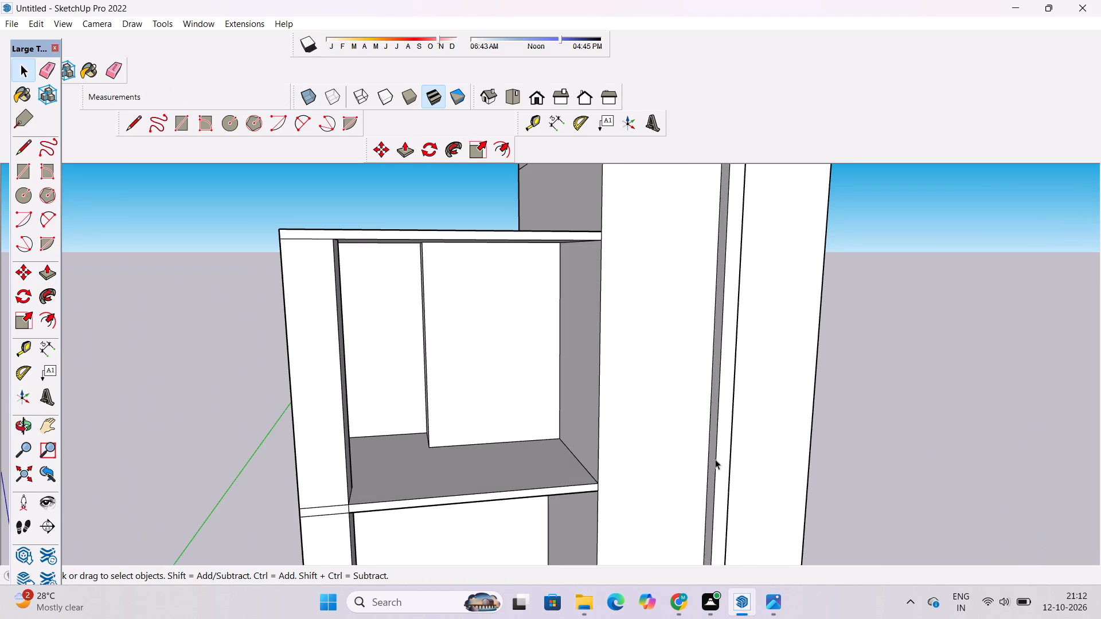
pyautogui.press('o')
pyautogui.scroll(-3, 506, 318)
pyautogui.moveTo(528, 364); pyautogui.dragTo(522, 346)
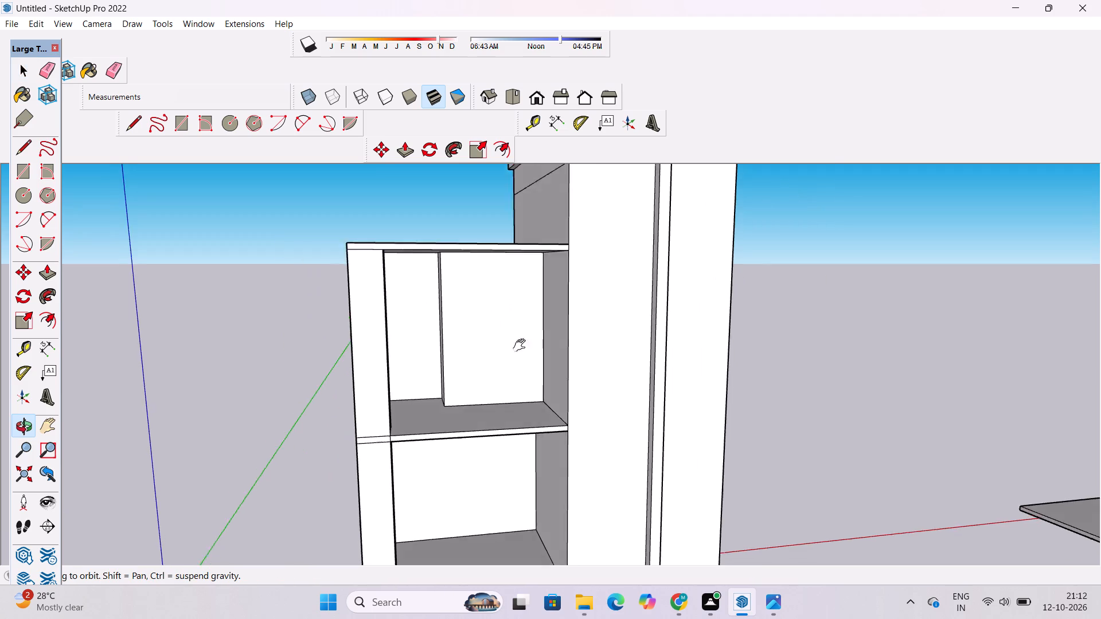
pyautogui.moveTo(522, 346); pyautogui.dragTo(516, 324)
pyautogui.moveTo(502, 378); pyautogui.dragTo(416, 362)
# Draw an upright rectangle about 32' 6" high and 13' 11" wide on the forward section of the upper balcony's back wall.
pyautogui.scroll(2, 425, 350)
pyautogui.moveTo(427, 350); pyautogui.dragTo(493, 384)
pyautogui.moveTo(497, 379); pyautogui.dragTo(484, 383)
pyautogui.moveTo(483, 384); pyautogui.dragTo(497, 388)
pyautogui.keyDown('shift'); pyautogui.click(497, 388); pyautogui.keyUp('shift')
pyautogui.keyDown('shift'); pyautogui.click(498, 382); pyautogui.keyUp('shift')
pyautogui.press('r')
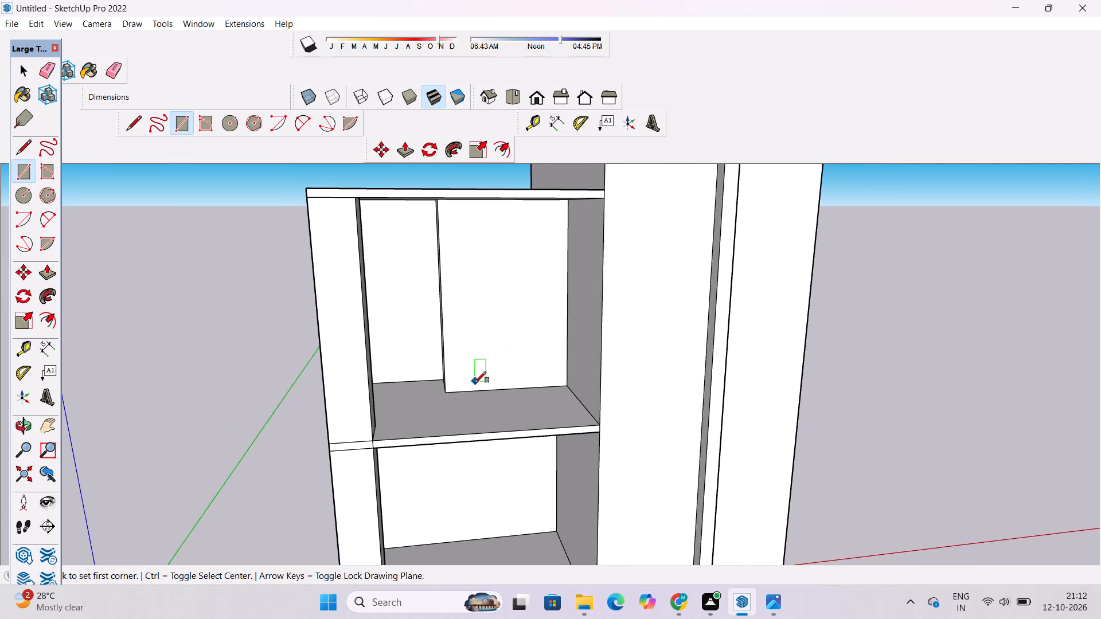
pyautogui.scroll(1, 483, 373)
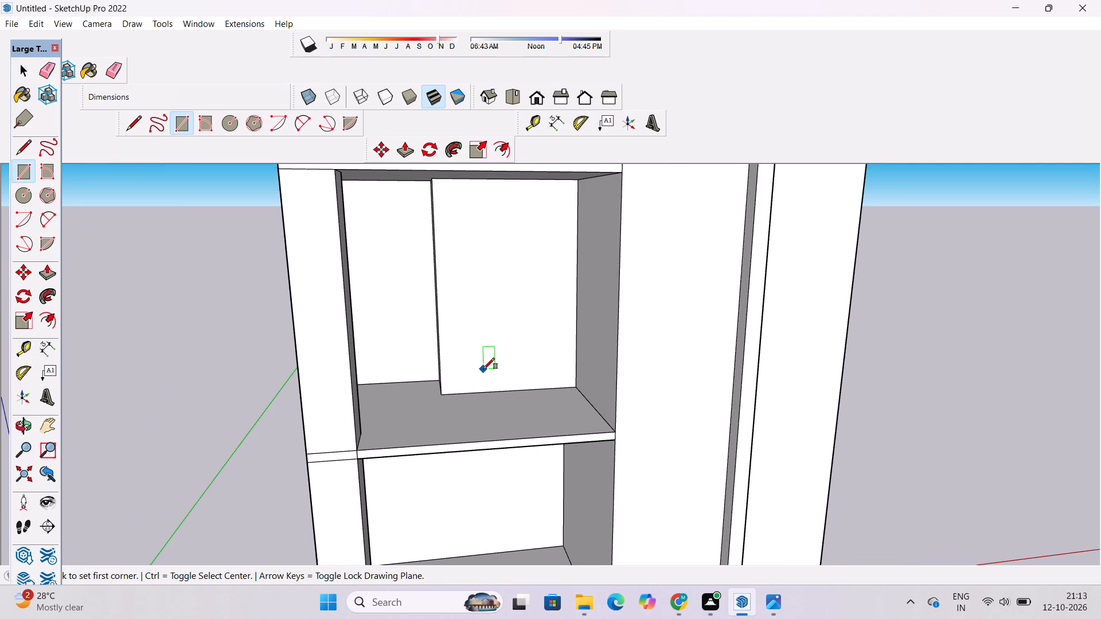
pyautogui.click(483, 369)
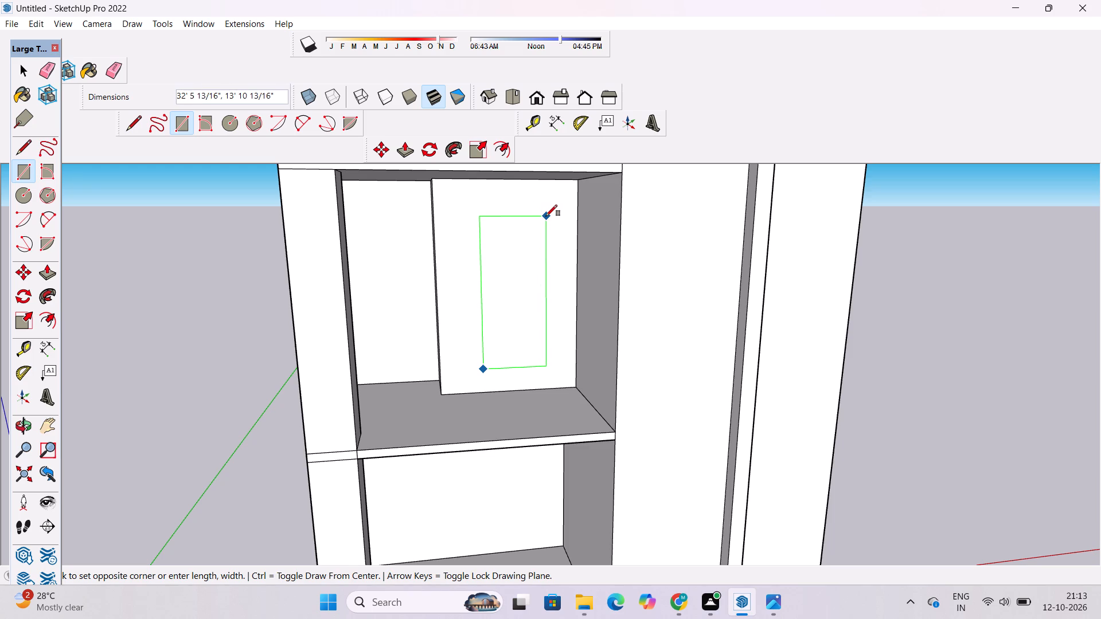
pyautogui.click(546, 216)
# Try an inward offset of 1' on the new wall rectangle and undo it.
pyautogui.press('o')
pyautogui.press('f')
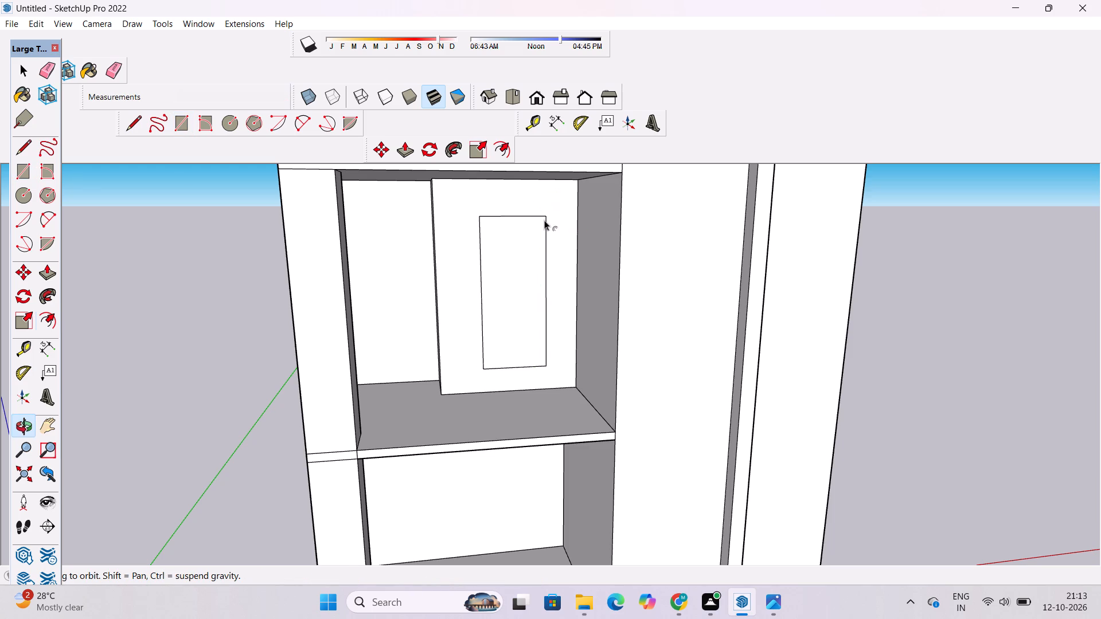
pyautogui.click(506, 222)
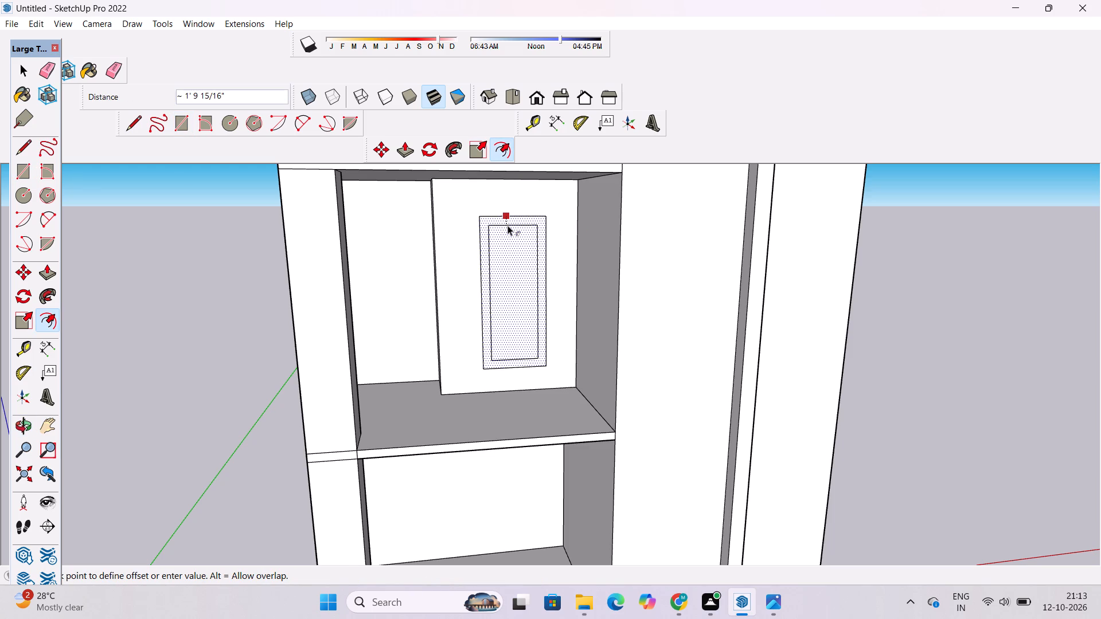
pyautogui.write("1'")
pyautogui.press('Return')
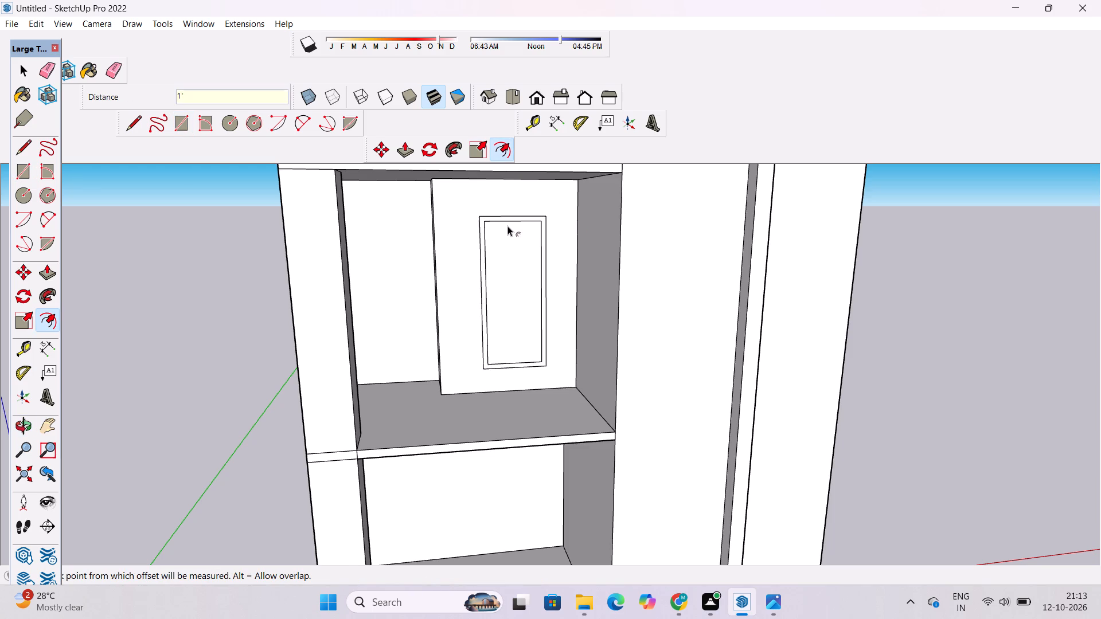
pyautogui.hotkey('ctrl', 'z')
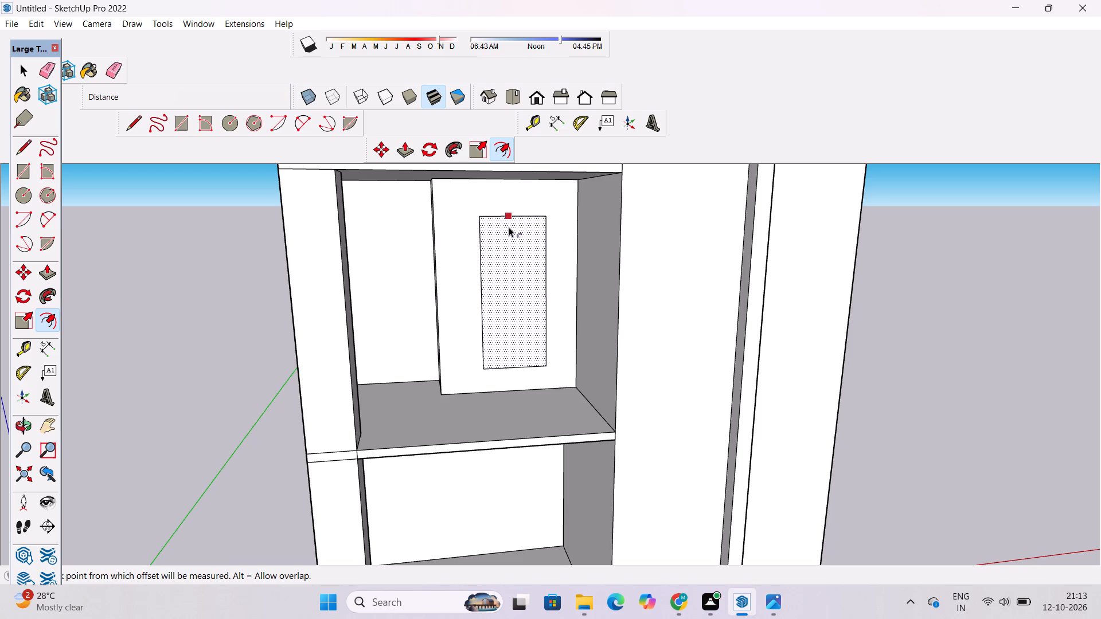
# Offset the wall rectangle's outline inward by 2' to form a frame border.
pyautogui.click(509, 227)
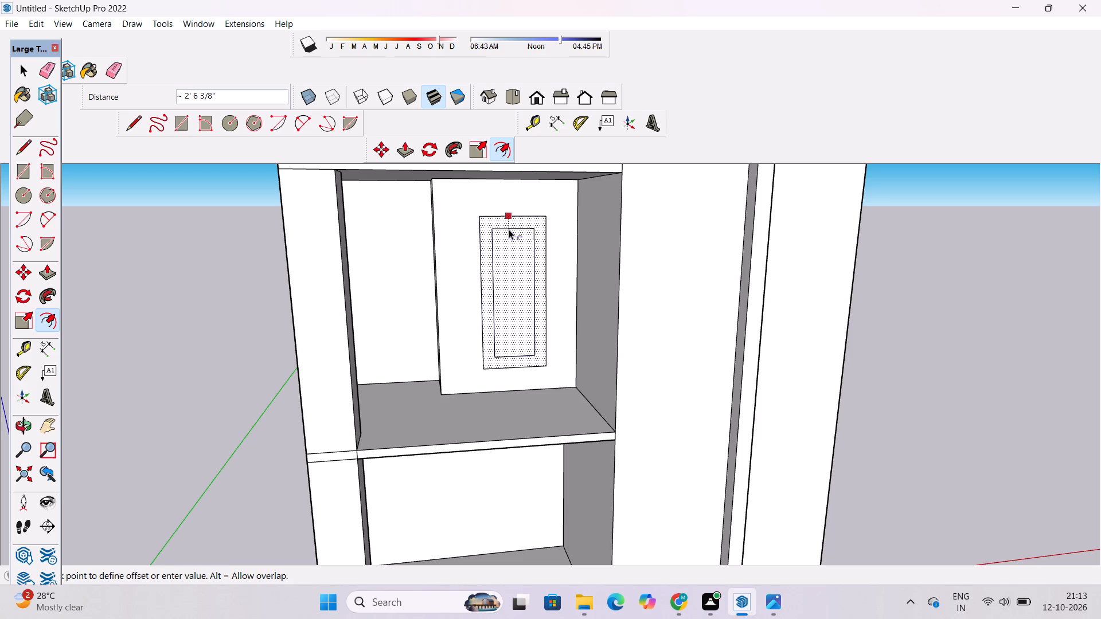
pyautogui.write("2'")
pyautogui.press('Return')
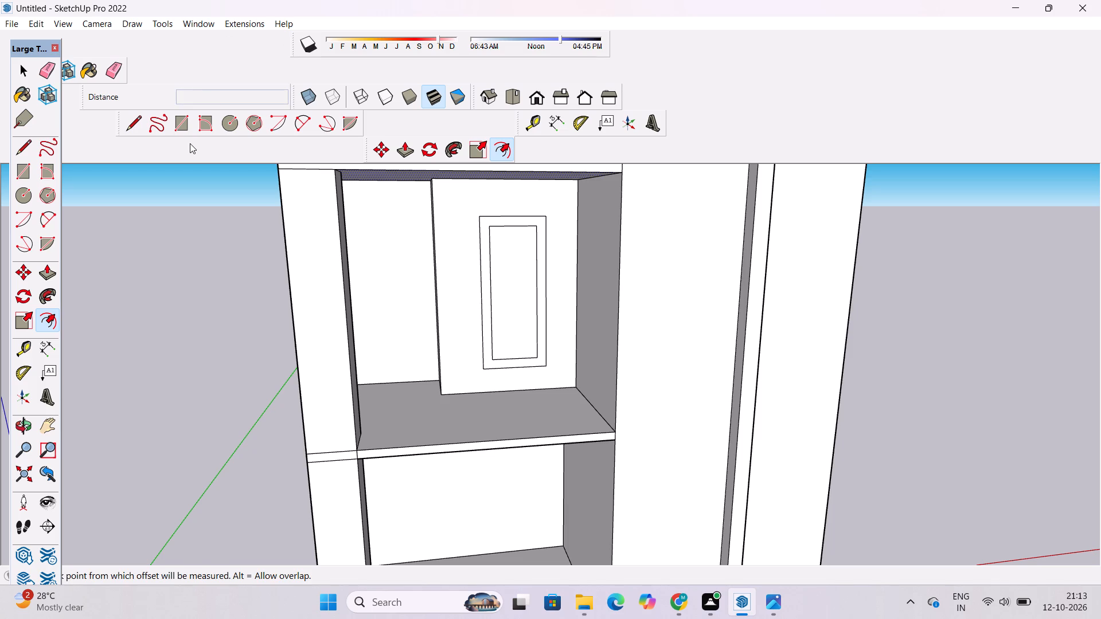
# Examine the framed rectangle on the upper balcony's back wall from several angles, both close up and in the whole facade.
pyautogui.press('o')
pyautogui.scroll(-1, 608, 259)
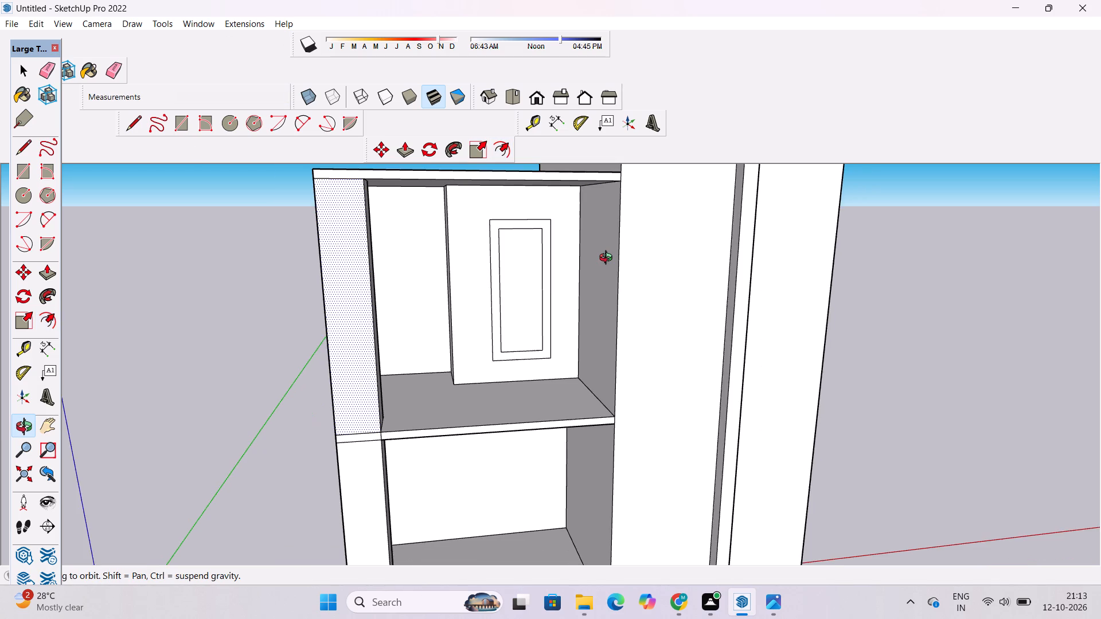
pyautogui.scroll(-4, 611, 250)
pyautogui.moveTo(556, 311); pyautogui.dragTo(535, 310)
pyautogui.press('space')
pyautogui.click(382, 346)
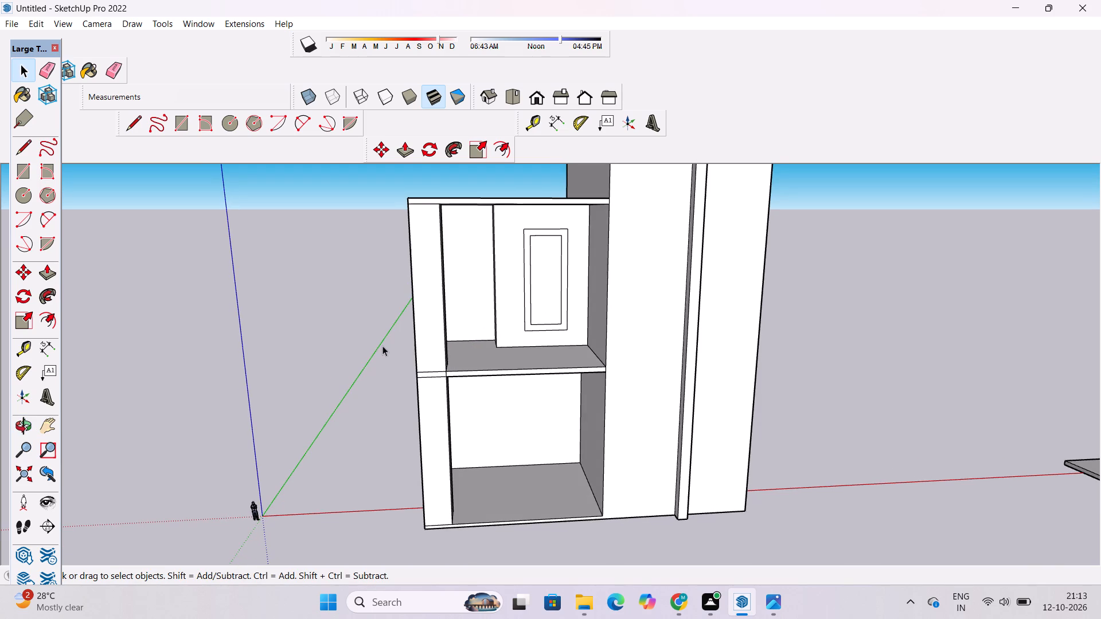
pyautogui.press('o')
pyautogui.scroll(-5, 446, 333)
pyautogui.scroll(6, 467, 334)
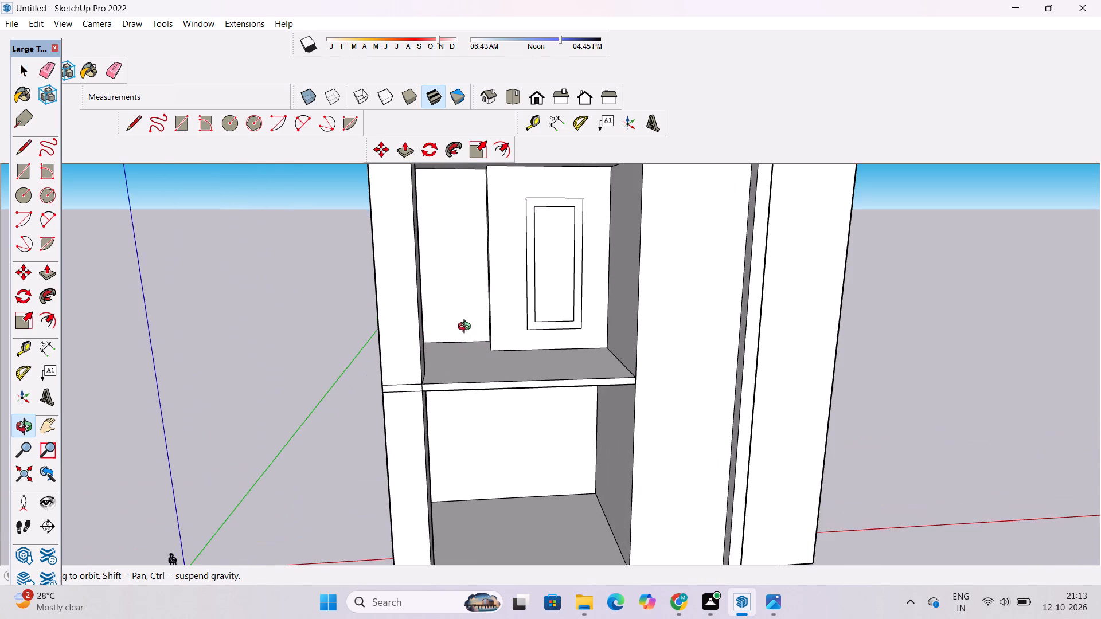
pyautogui.moveTo(474, 327); pyautogui.dragTo(572, 333)
pyautogui.keyDown('shift'); pyautogui.moveTo(573, 319); pyautogui.dragTo(575, 408); pyautogui.keyUp('shift')
pyautogui.scroll(4, 572, 406)
pyautogui.moveTo(634, 403); pyautogui.dragTo(551, 400)
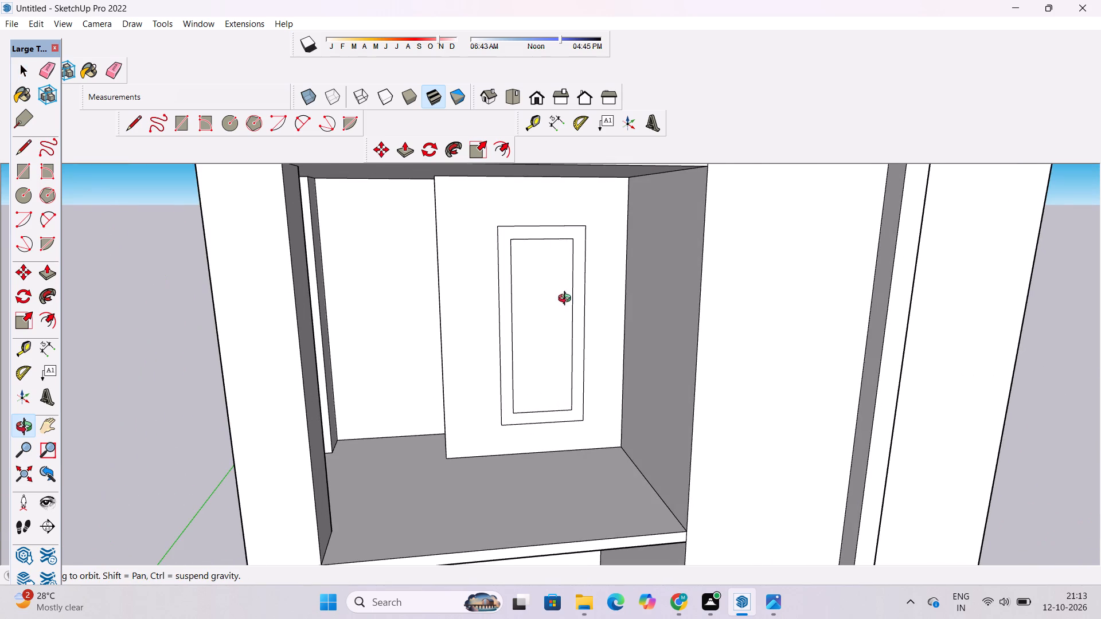
pyautogui.keyDown('shift'); pyautogui.moveTo(585, 255); pyautogui.dragTo(594, 308); pyautogui.keyUp('shift')
pyautogui.moveTo(528, 371); pyautogui.dragTo(557, 285)
pyautogui.scroll(-6, 557, 284)
pyautogui.moveTo(467, 332); pyautogui.dragTo(647, 410)
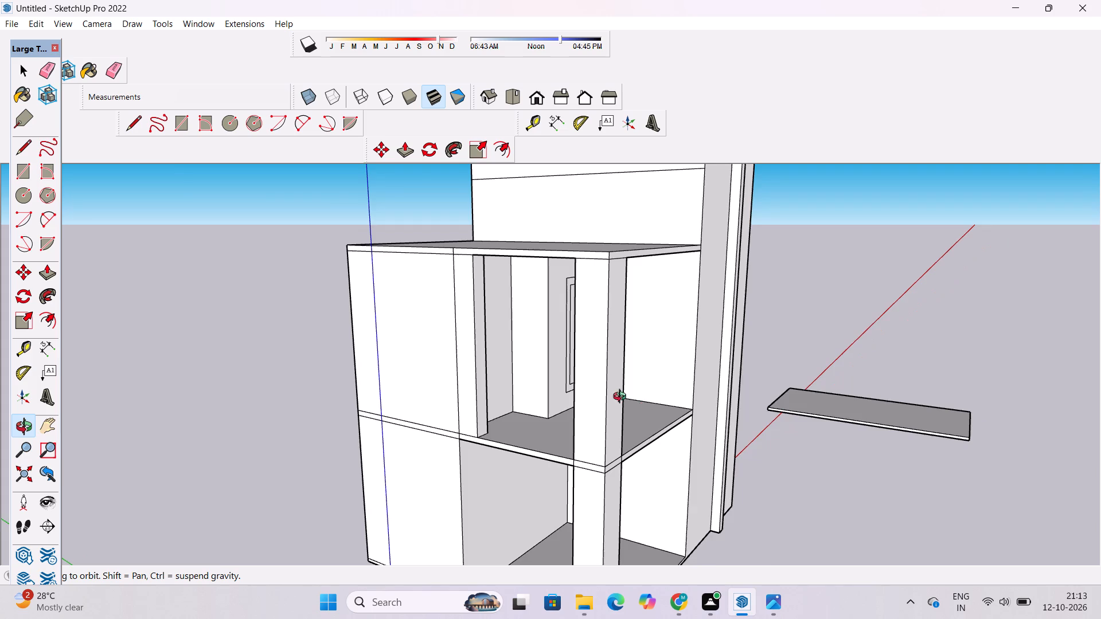
pyautogui.scroll(3, 568, 343)
pyautogui.scroll(-4, 574, 336)
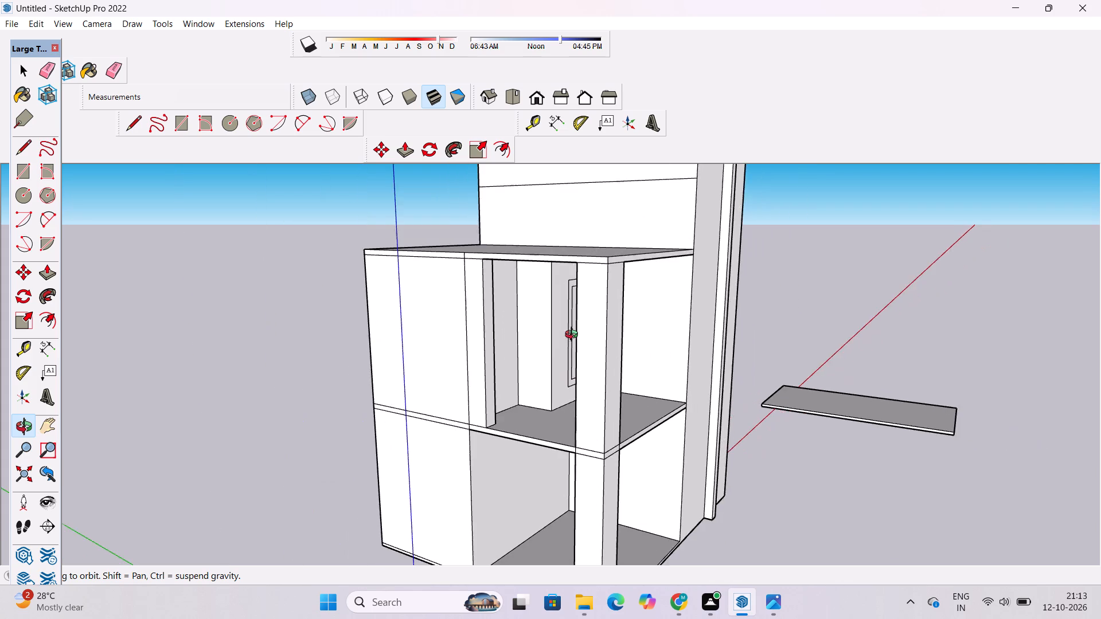
# Push/Pull the inner panel of the framed rectangle on the upper balcony's back wall by 1".
pyautogui.moveTo(716, 367); pyautogui.dragTo(532, 348)
pyautogui.scroll(7, 557, 334)
pyautogui.keyDown('shift'); pyautogui.moveTo(561, 334); pyautogui.dragTo(583, 391); pyautogui.keyUp('shift')
pyautogui.moveTo(577, 397); pyautogui.dragTo(583, 365)
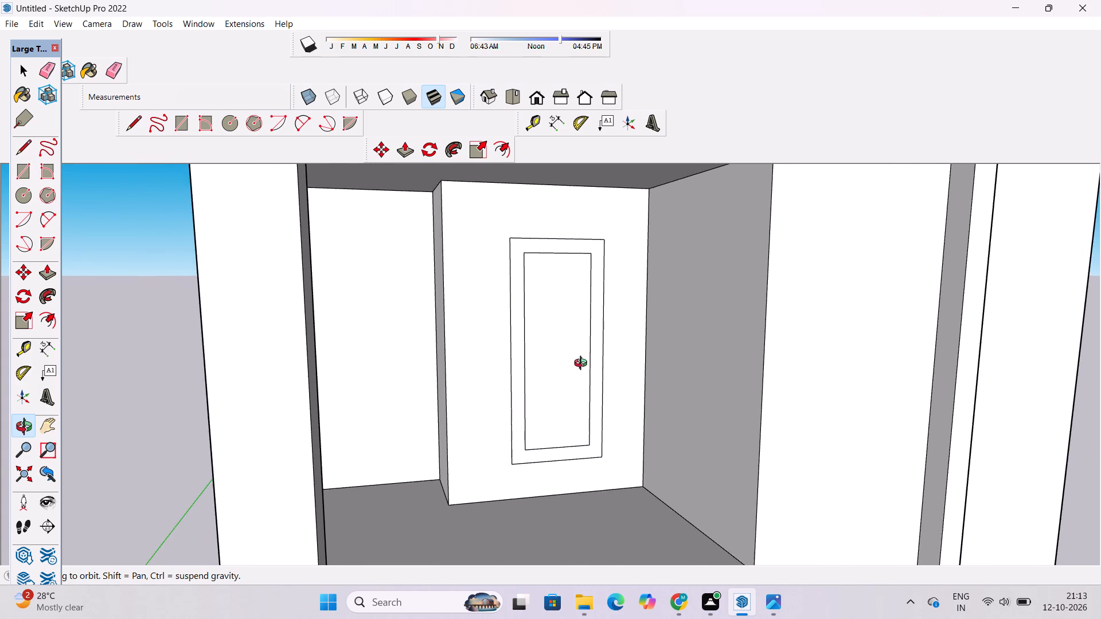
pyautogui.scroll(-2, 582, 361)
pyautogui.moveTo(579, 361); pyautogui.dragTo(540, 361)
pyautogui.press('p')
pyautogui.scroll(2, 545, 360)
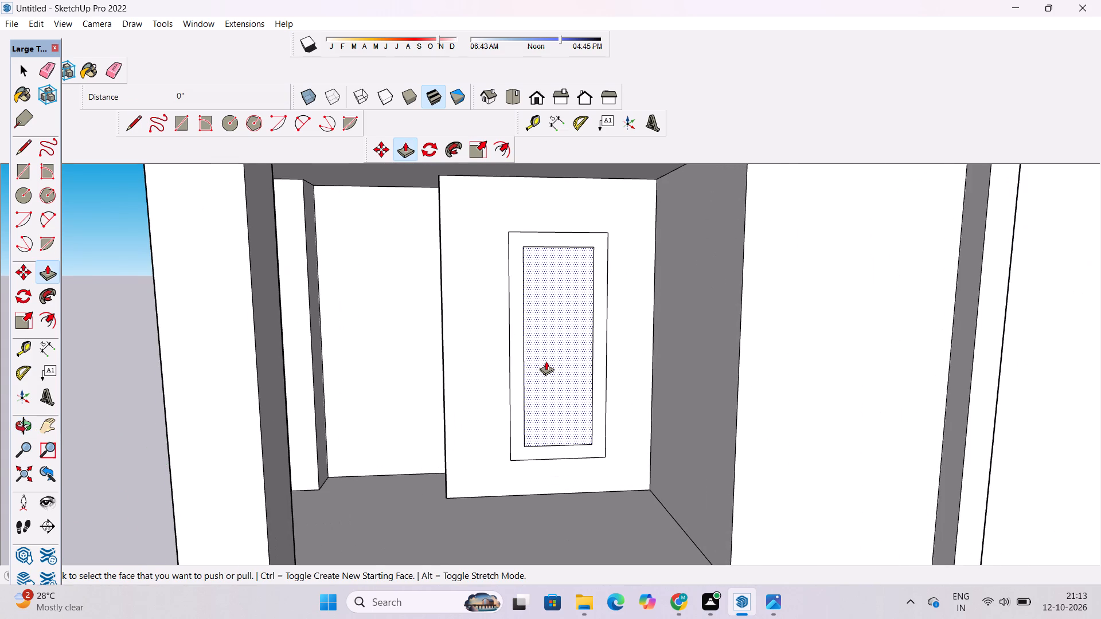
pyautogui.click(546, 361)
pyautogui.write('1"')
pyautogui.press('Return')
# Examine the inner panel's depth against its surrounding frame up close from different angles.
pyautogui.press('o')
pyautogui.scroll(4, 573, 382)
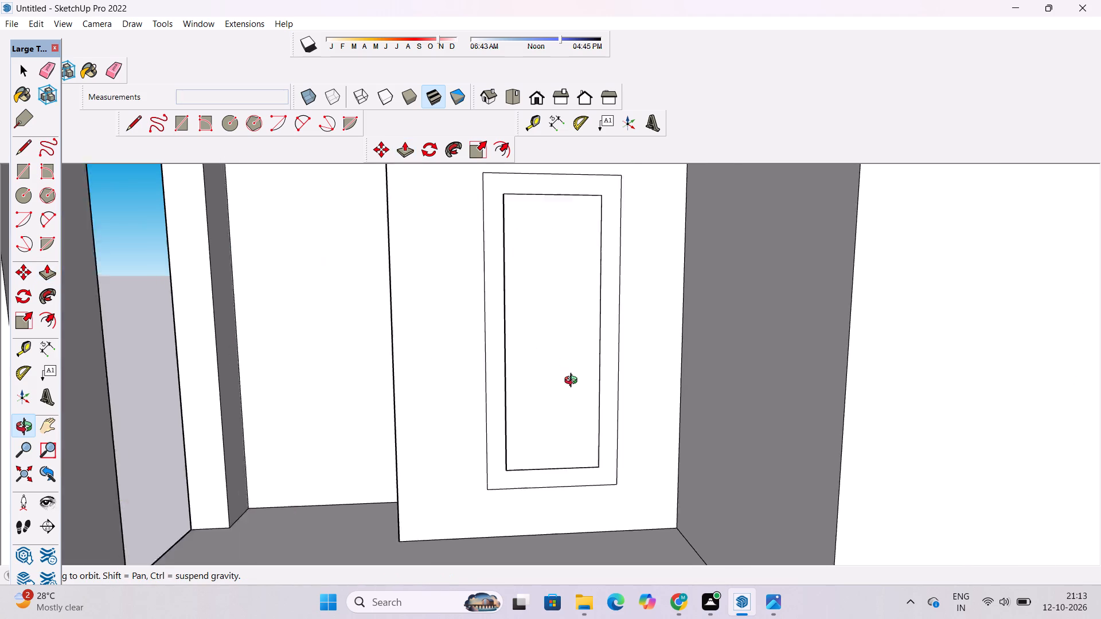
pyautogui.scroll(1, 573, 382)
pyautogui.moveTo(516, 402); pyautogui.dragTo(674, 421)
pyautogui.scroll(-3, 676, 410)
pyautogui.moveTo(790, 422); pyautogui.dragTo(643, 407)
pyautogui.scroll(-3, 818, 406)
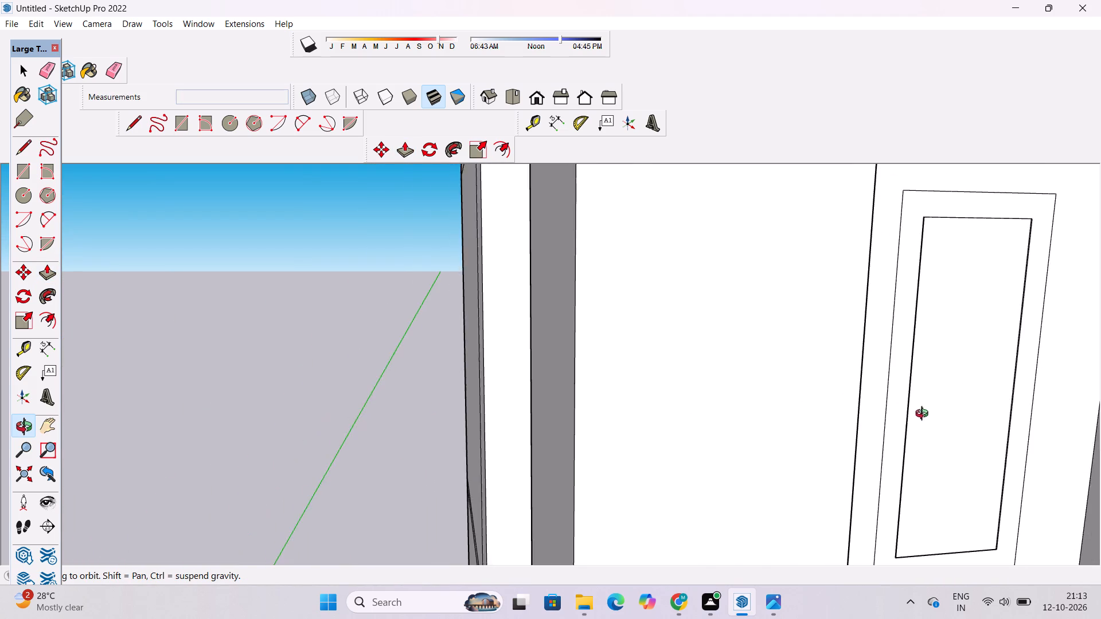
pyautogui.keyDown('shift'); pyautogui.moveTo(889, 411); pyautogui.dragTo(666, 399); pyautogui.keyUp('shift')
pyautogui.moveTo(828, 391); pyautogui.dragTo(803, 340)
pyautogui.scroll(2, 783, 312)
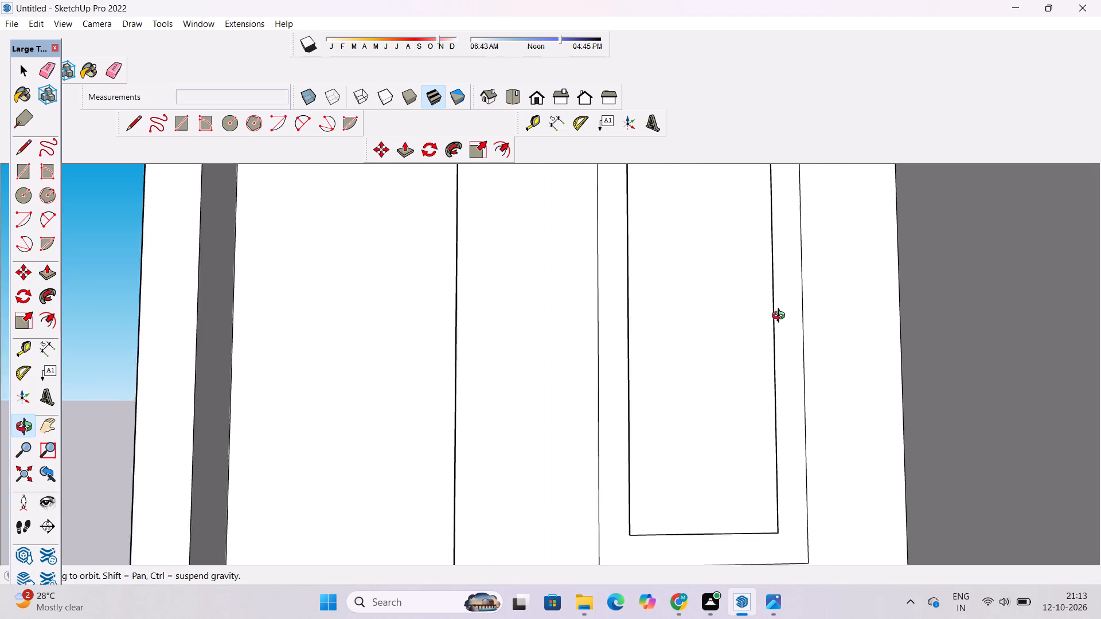
pyautogui.scroll(4, 781, 317)
pyautogui.moveTo(452, 389); pyautogui.dragTo(610, 437)
pyautogui.scroll(-6, 612, 427)
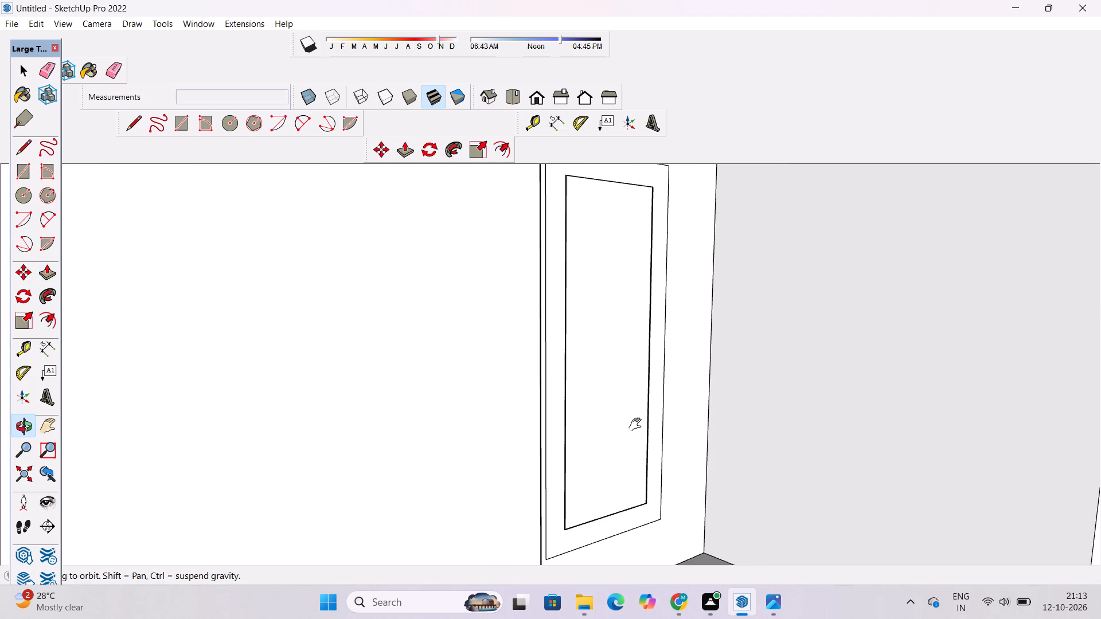
# Undo the inner panel's last push on the upper balcony's back wall and Push/Pull the panel by 2" instead.
pyautogui.scroll(3, 638, 424)
pyautogui.keyDown('shift'); pyautogui.moveTo(638, 417); pyautogui.dragTo(638, 392); pyautogui.keyUp('shift')
pyautogui.hotkey('ctrl', 'z')
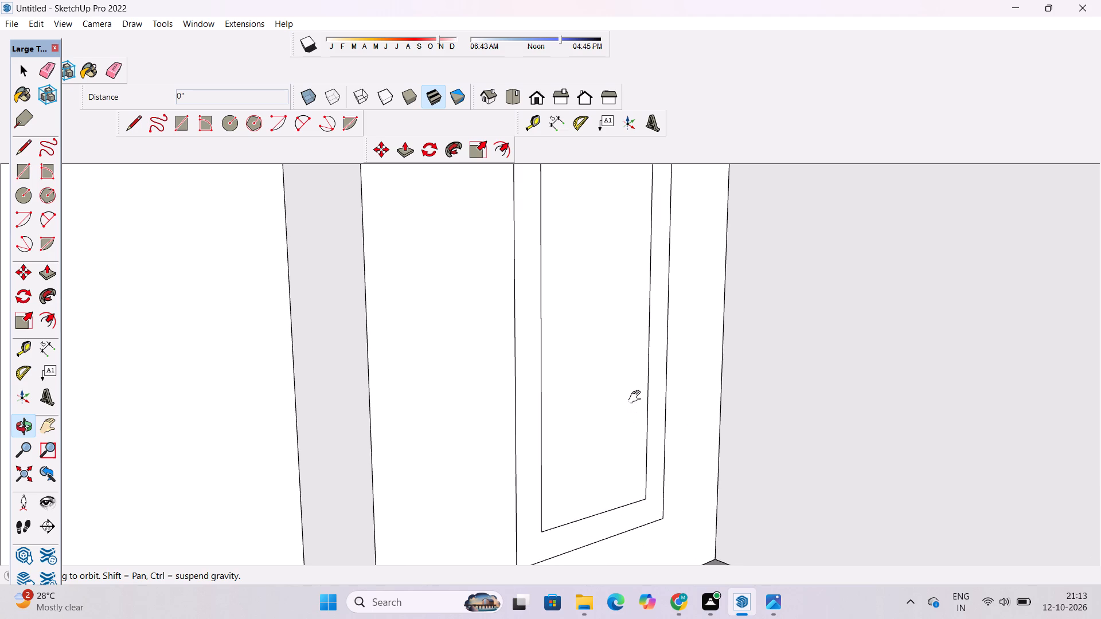
pyautogui.keyDown('shift'); pyautogui.click(639, 387); pyautogui.keyUp('shift')
pyautogui.press('p')
pyautogui.click(600, 386)
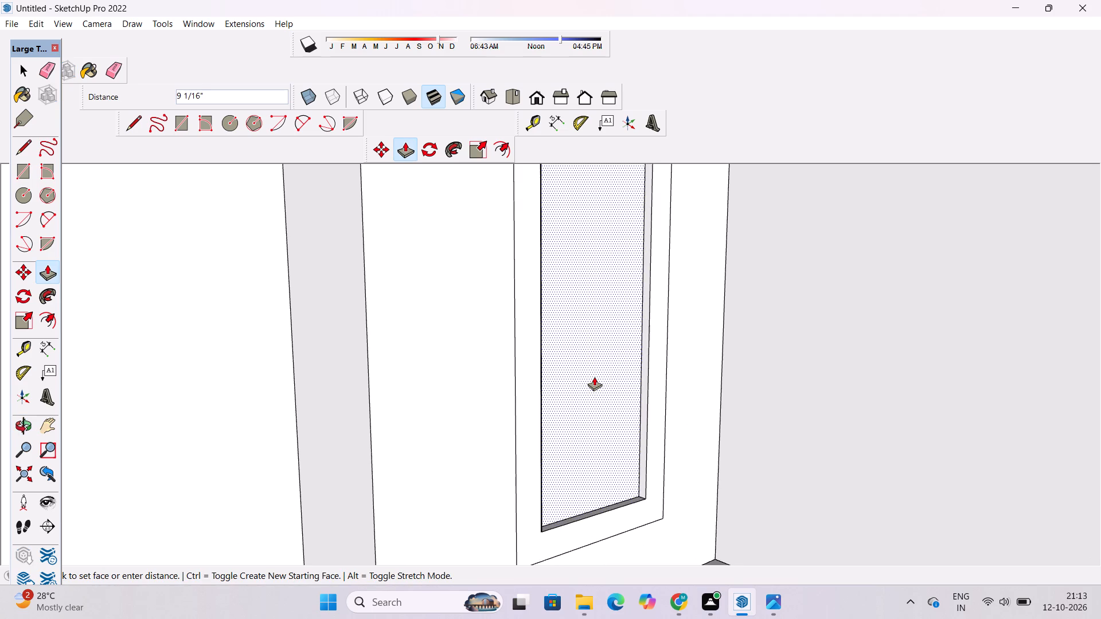
pyautogui.write('2"')
pyautogui.press('Return')
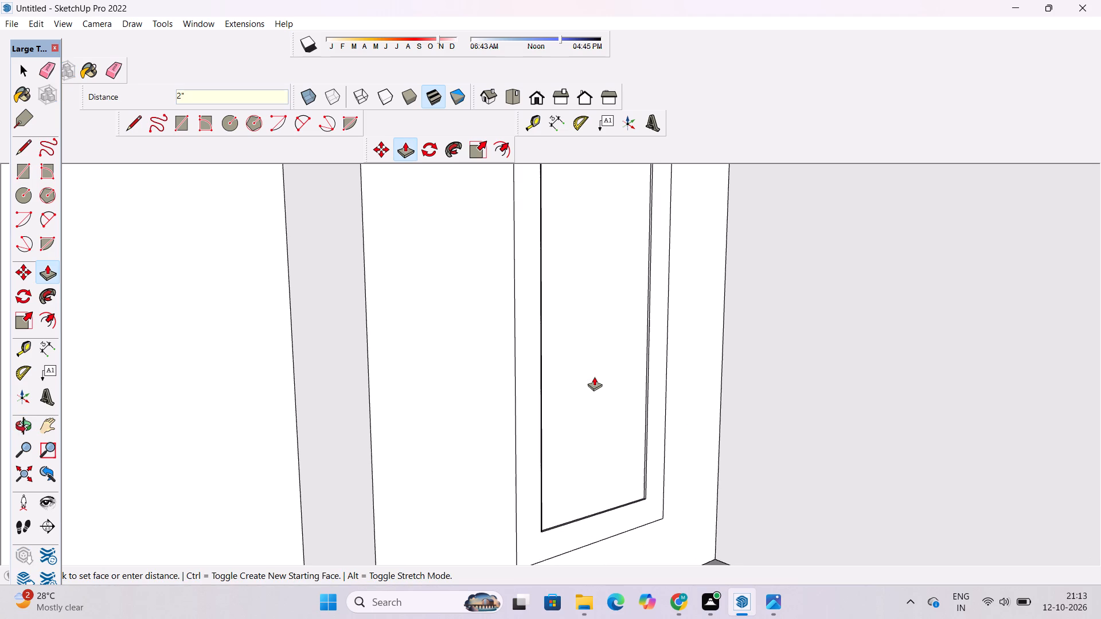
# Erase the leftover floor-slab lines crossing the outer side wall beside the upper balcony.
pyautogui.press('o')
pyautogui.scroll(-7, 593, 377)
pyautogui.keyDown('shift'); pyautogui.moveTo(683, 412); pyautogui.dragTo(654, 416); pyautogui.keyUp('shift')
pyautogui.scroll(-4, 649, 413)
pyautogui.keyDown('shift'); pyautogui.moveTo(433, 466); pyautogui.dragTo(452, 420); pyautogui.keyUp('shift')
pyautogui.keyDown('shift'); pyautogui.moveTo(420, 497); pyautogui.dragTo(418, 491); pyautogui.keyUp('shift')
pyautogui.scroll(2, 395, 492)
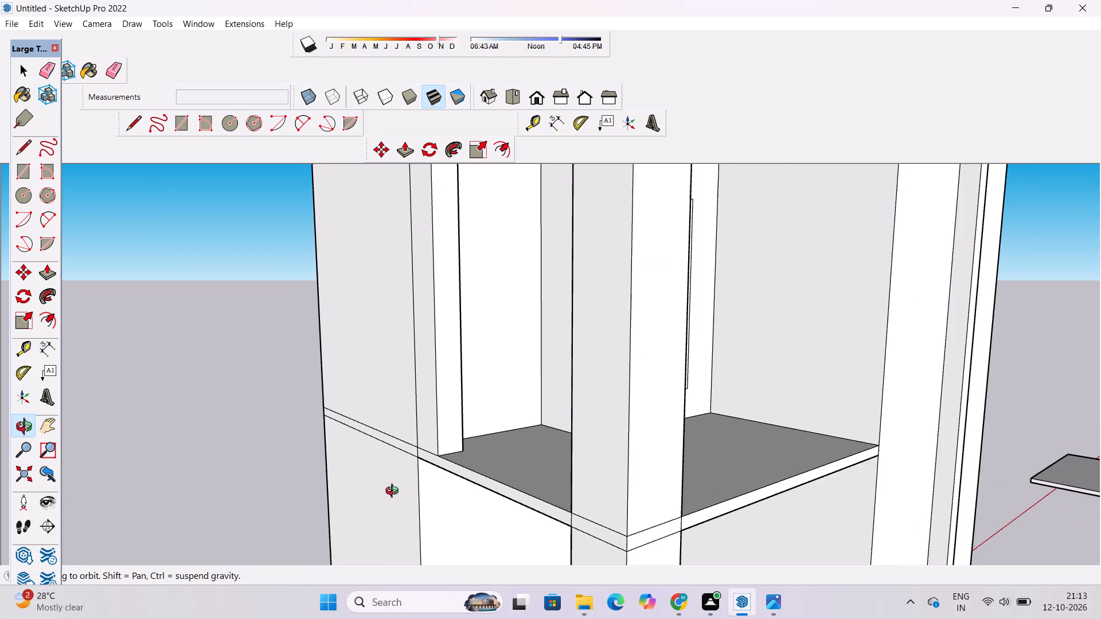
pyautogui.moveTo(395, 490); pyautogui.dragTo(452, 488)
pyautogui.scroll(-5, 467, 483)
pyautogui.moveTo(434, 479); pyautogui.dragTo(460, 480)
pyautogui.keyDown('shift'); pyautogui.click(461, 480); pyautogui.keyUp('shift')
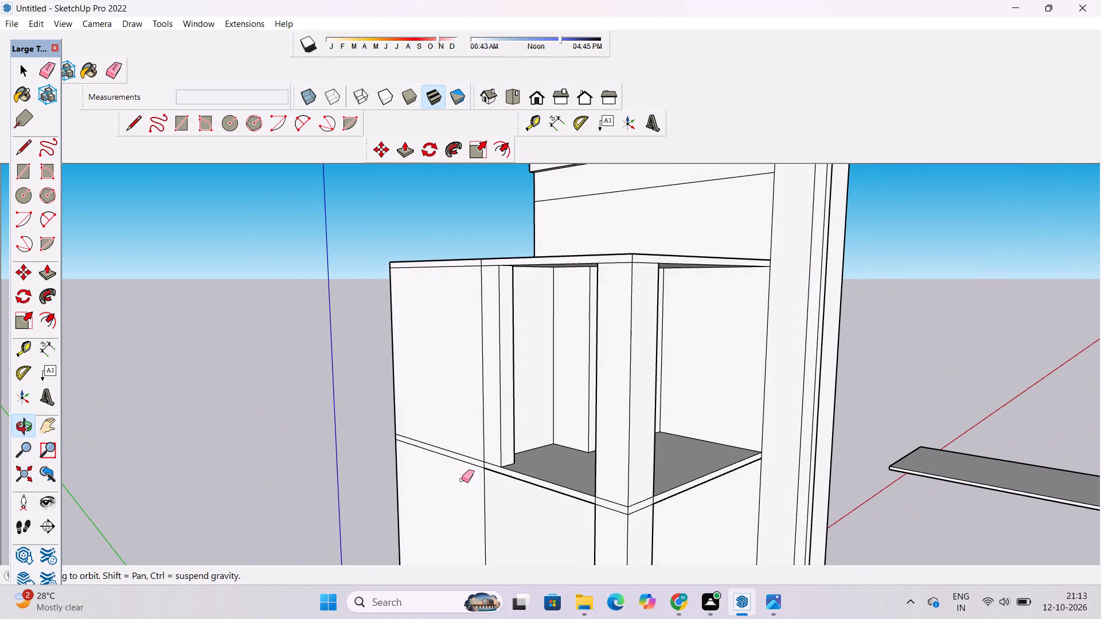
pyautogui.press('e')
pyautogui.moveTo(473, 424); pyautogui.dragTo(473, 469)
pyautogui.moveTo(421, 425); pyautogui.dragTo(409, 446)
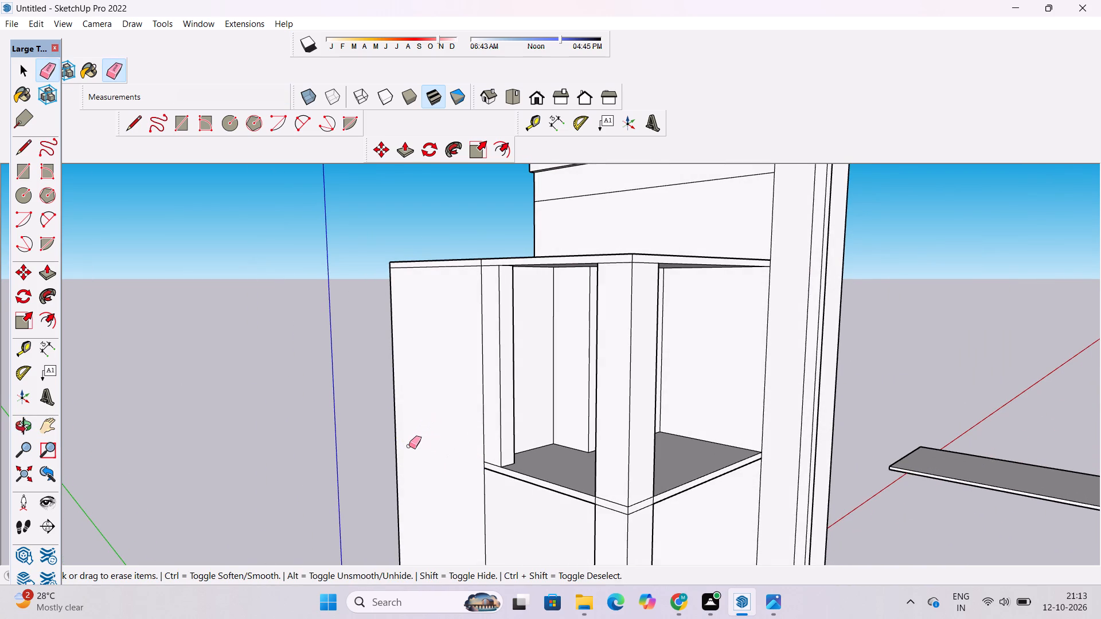
# Compare the balcony and tower model with the house reference photo in Photos, checking the roof slab and facade bands.
pyautogui.press('o')
pyautogui.scroll(-5, 409, 446)
pyautogui.moveTo(752, 484); pyautogui.dragTo(479, 446)
pyautogui.scroll(2, 465, 411)
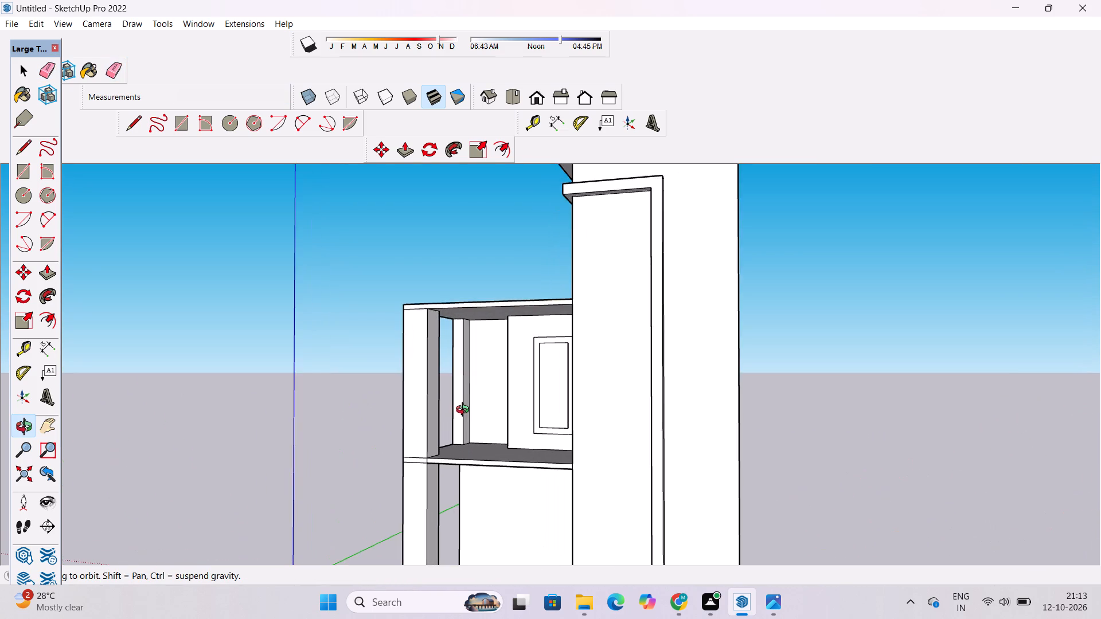
pyautogui.moveTo(465, 411); pyautogui.dragTo(480, 429)
pyautogui.moveTo(510, 403); pyautogui.dragTo(517, 416)
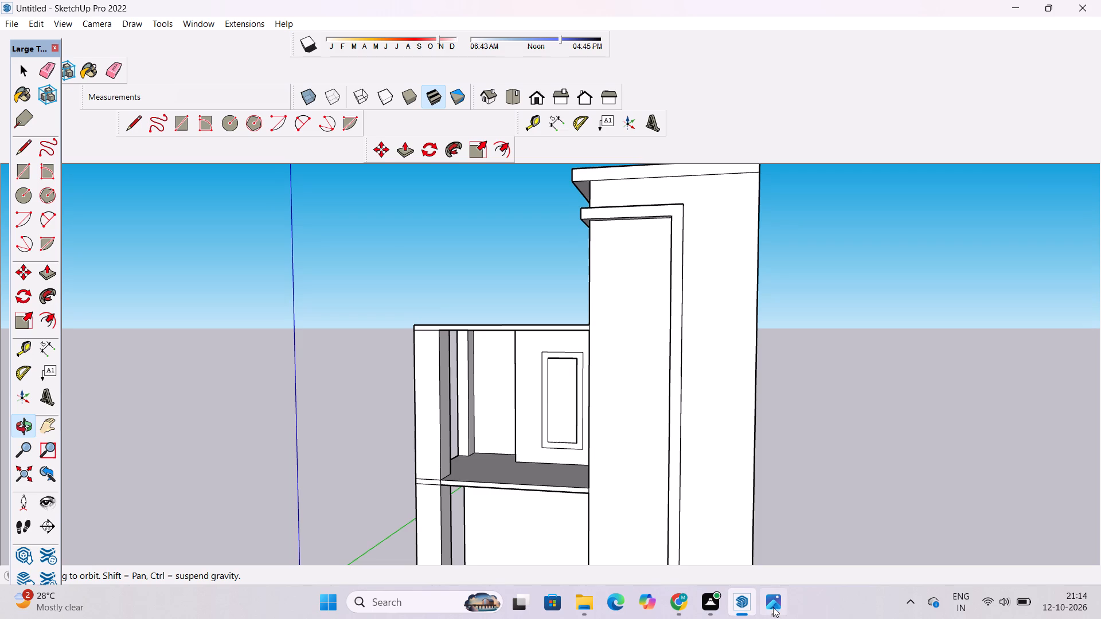
pyautogui.click(775, 602)
pyautogui.scroll(-4, 620, 410)
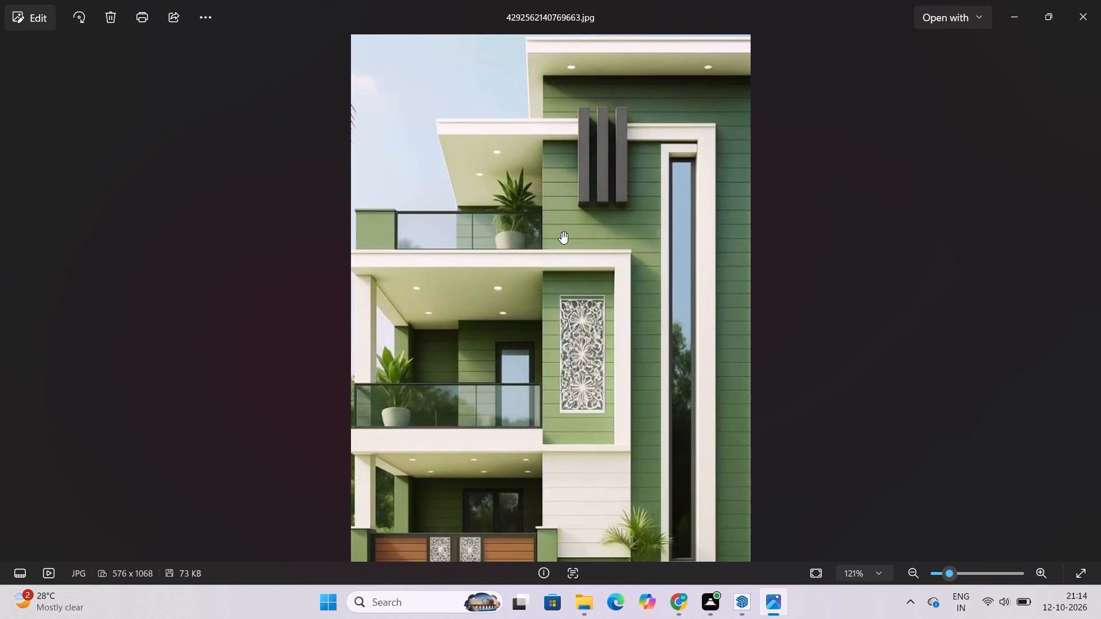
pyautogui.scroll(-2, 561, 232)
pyautogui.scroll(-2, 610, 285)
pyautogui.scroll(-1, 565, 368)
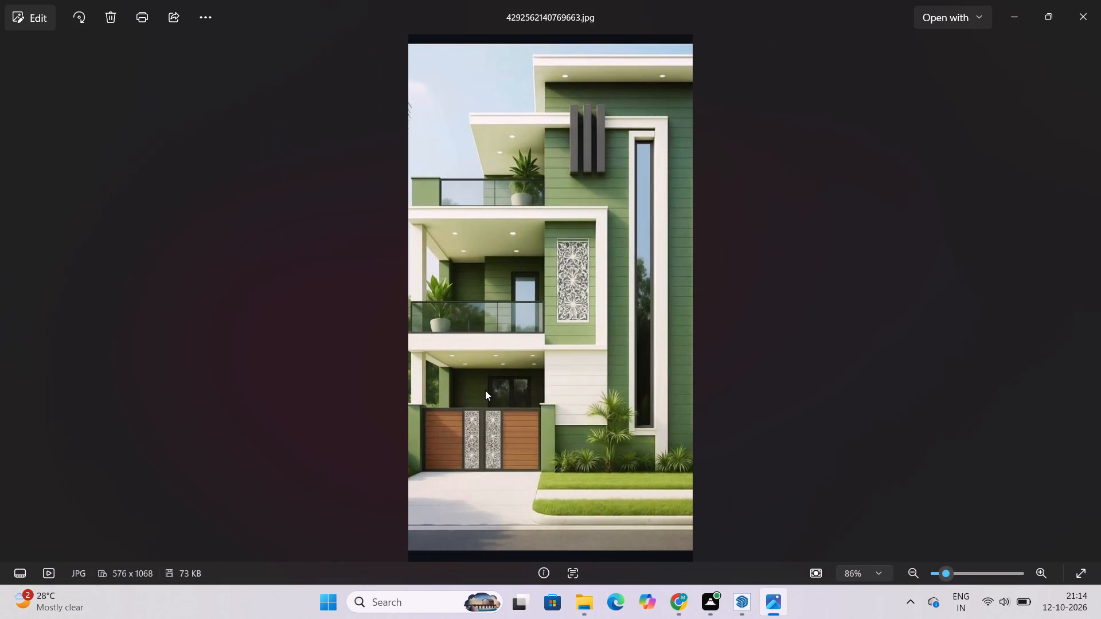
pyautogui.scroll(3, 449, 387)
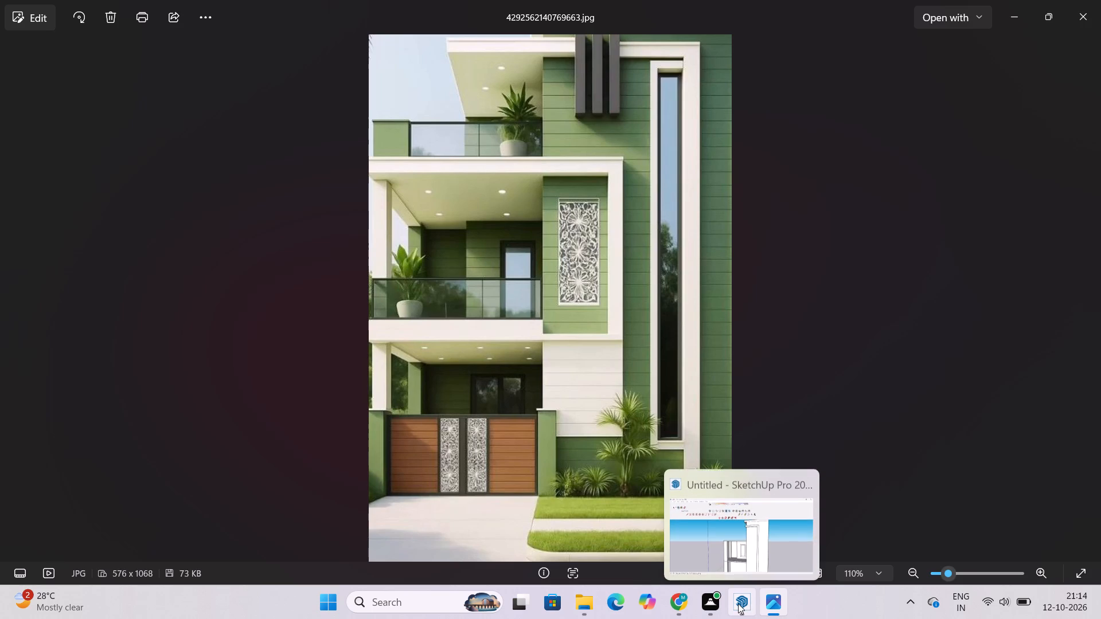
pyautogui.doubleClick(738, 604)
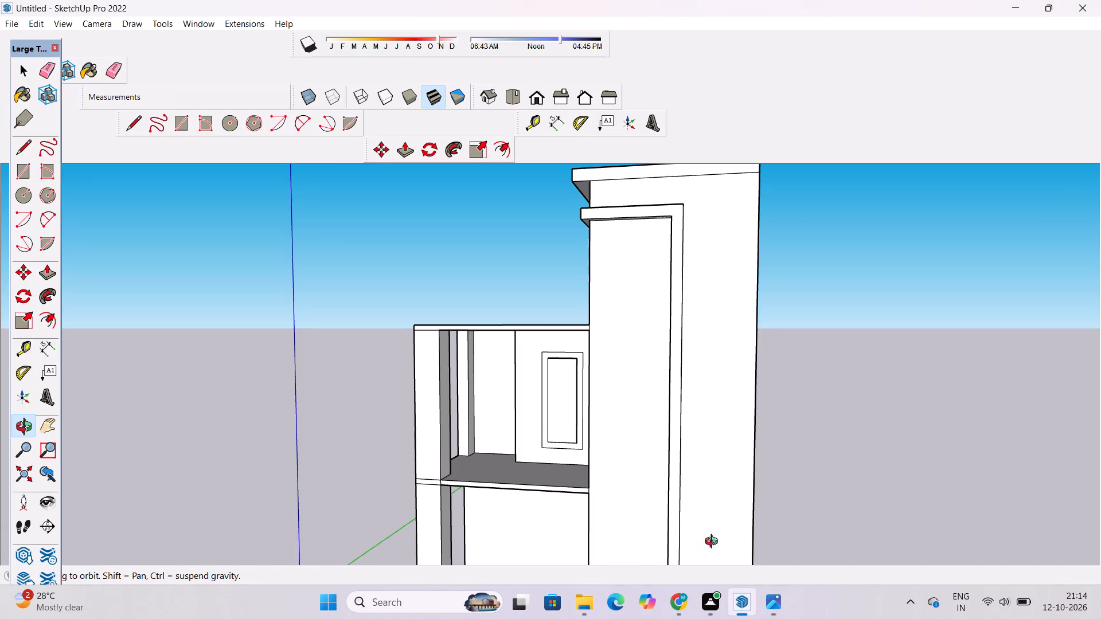
pyautogui.scroll(-4, 616, 376)
pyautogui.keyDown('shift'); pyautogui.moveTo(565, 408); pyautogui.dragTo(603, 422); pyautogui.keyUp('shift')
pyautogui.click(769, 606)
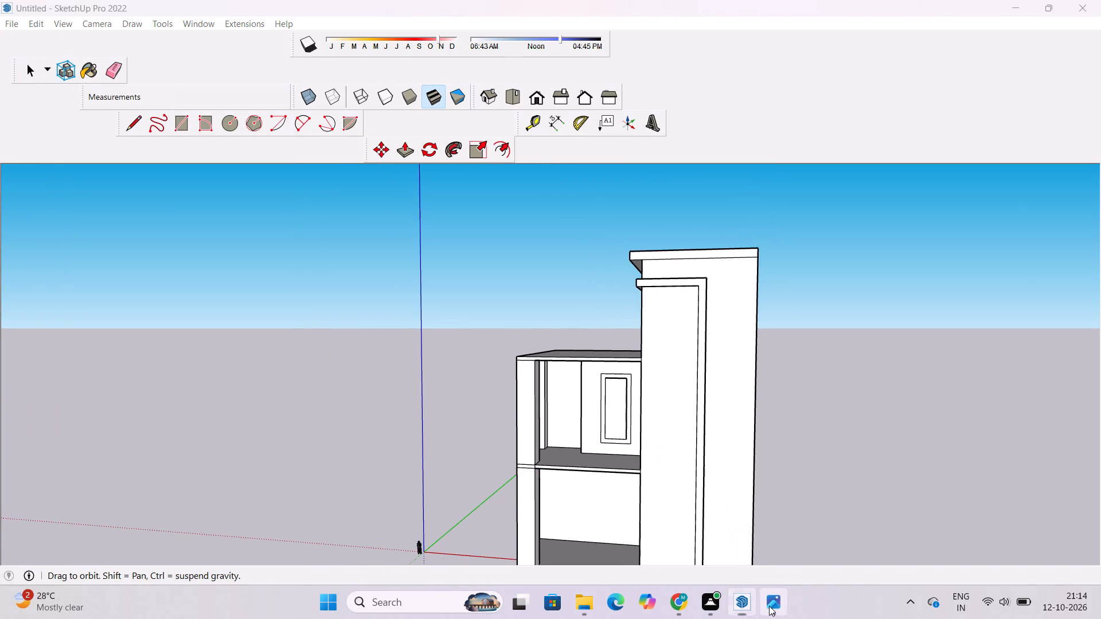
pyautogui.click(744, 602)
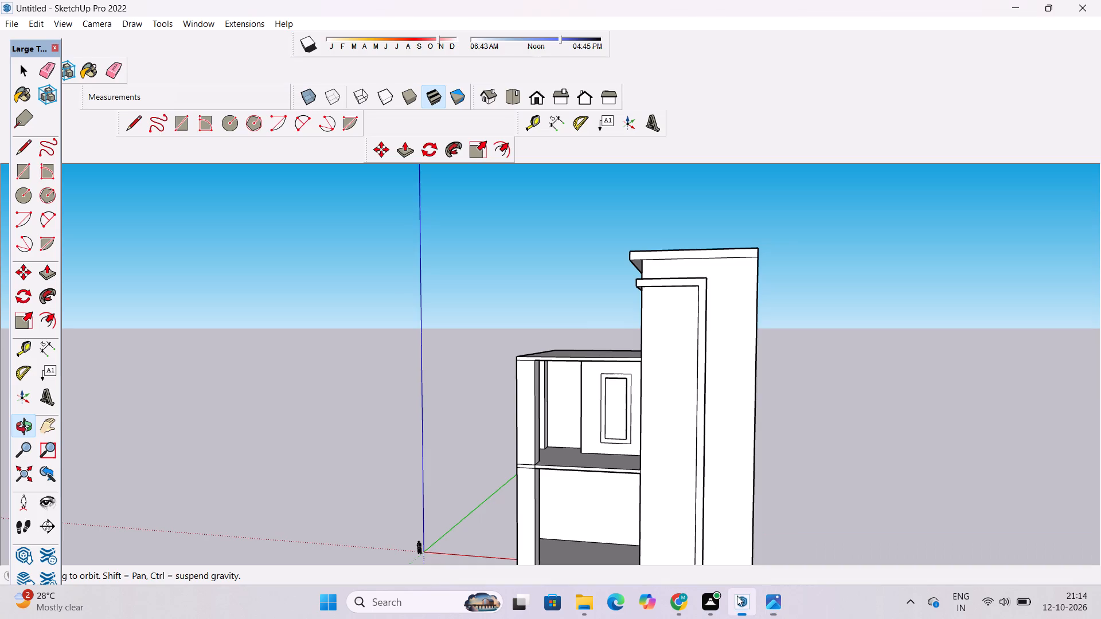
# Push/Pull the top face of the upper balcony's roof slab by 2'.
pyautogui.scroll(2, 612, 374)
pyautogui.scroll(-2, 621, 380)
pyautogui.keyDown('shift'); pyautogui.moveTo(641, 388); pyautogui.dragTo(651, 416); pyautogui.keyUp('shift')
pyautogui.moveTo(652, 428); pyautogui.dragTo(680, 486)
pyautogui.scroll(2, 616, 412)
pyautogui.moveTo(614, 410); pyautogui.dragTo(674, 400)
pyautogui.keyDown('shift'); pyautogui.click(674, 400); pyautogui.keyUp('shift')
pyautogui.click(666, 400)
pyautogui.press('p')
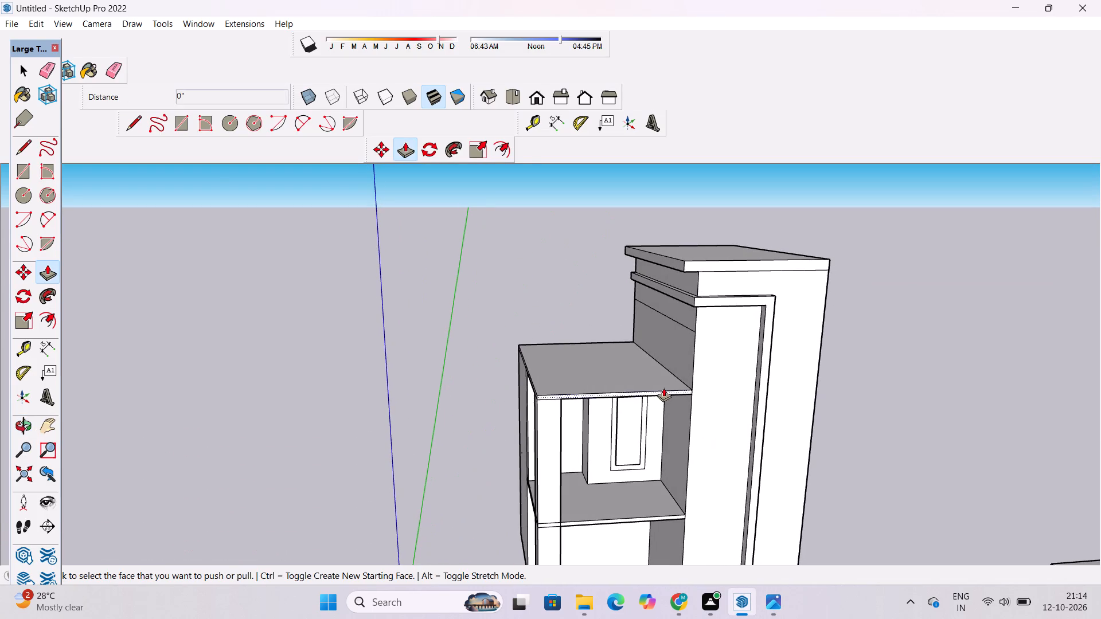
pyautogui.scroll(4, 663, 387)
pyautogui.click(662, 385)
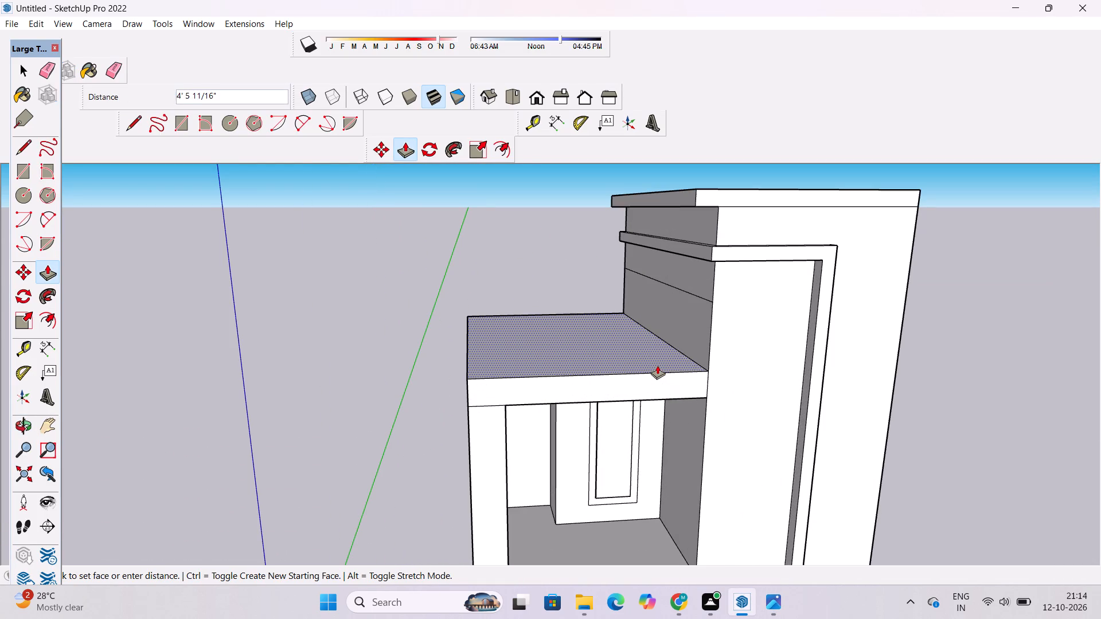
pyautogui.write("2'")
pyautogui.press('Return')
pyautogui.scroll(-3, 528, 361)
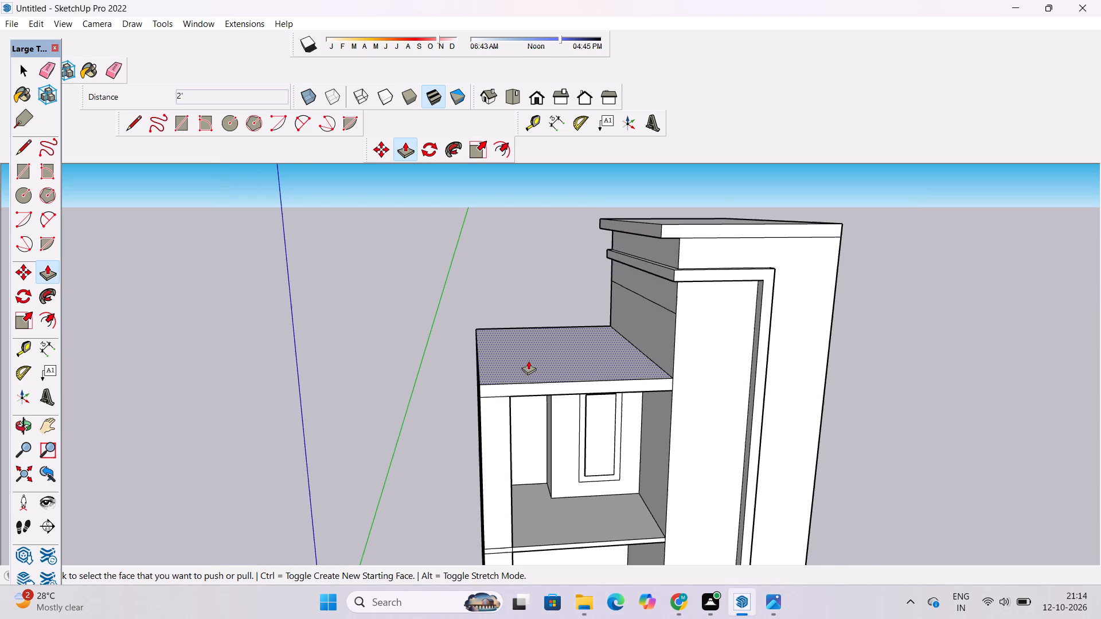
# Check the thickened balcony roof against the reference photo and examine the whole facade from the front.
pyautogui.press('o')
pyautogui.moveTo(688, 447); pyautogui.dragTo(654, 429)
pyautogui.moveTo(654, 437); pyautogui.dragTo(619, 401)
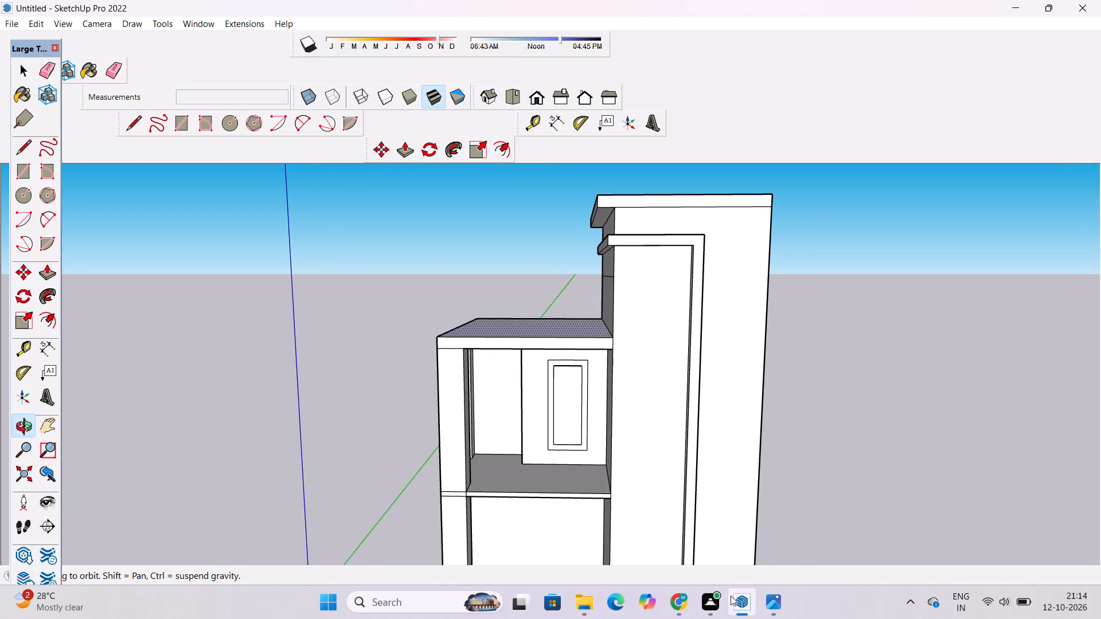
pyautogui.click(742, 606)
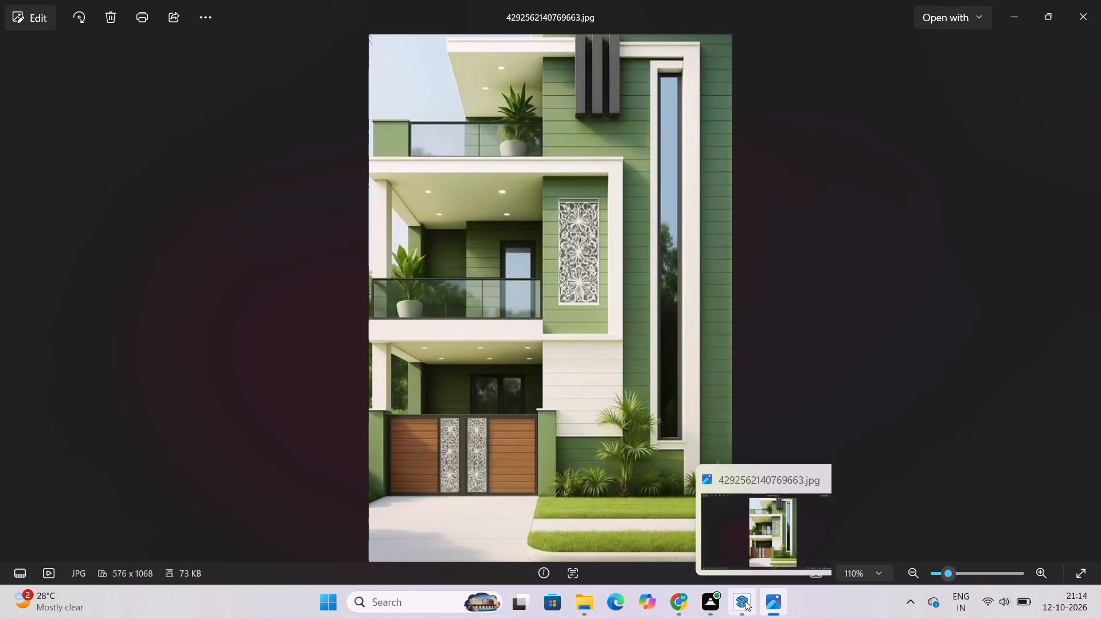
pyautogui.click(741, 601)
pyautogui.scroll(-4, 591, 397)
pyautogui.keyDown('shift'); pyautogui.moveTo(621, 411); pyautogui.dragTo(628, 342); pyautogui.keyUp('shift')
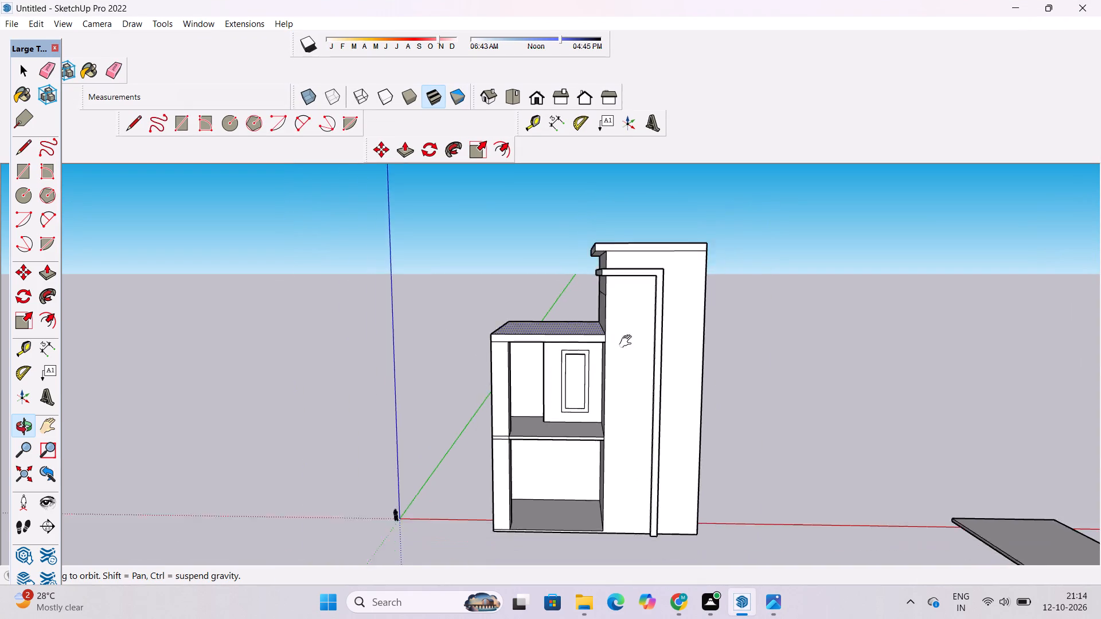
pyautogui.keyDown('shift'); pyautogui.moveTo(628, 342); pyautogui.dragTo(630, 326); pyautogui.keyUp('shift')
pyautogui.moveTo(630, 321); pyautogui.dragTo(589, 335)
pyautogui.scroll(3, 601, 343)
pyautogui.keyDown('shift'); pyautogui.moveTo(645, 351); pyautogui.dragTo(596, 335); pyautogui.keyUp('shift')
pyautogui.moveTo(596, 336); pyautogui.dragTo(654, 318)
pyautogui.scroll(-4, 648, 321)
pyautogui.moveTo(628, 332); pyautogui.dragTo(614, 348)
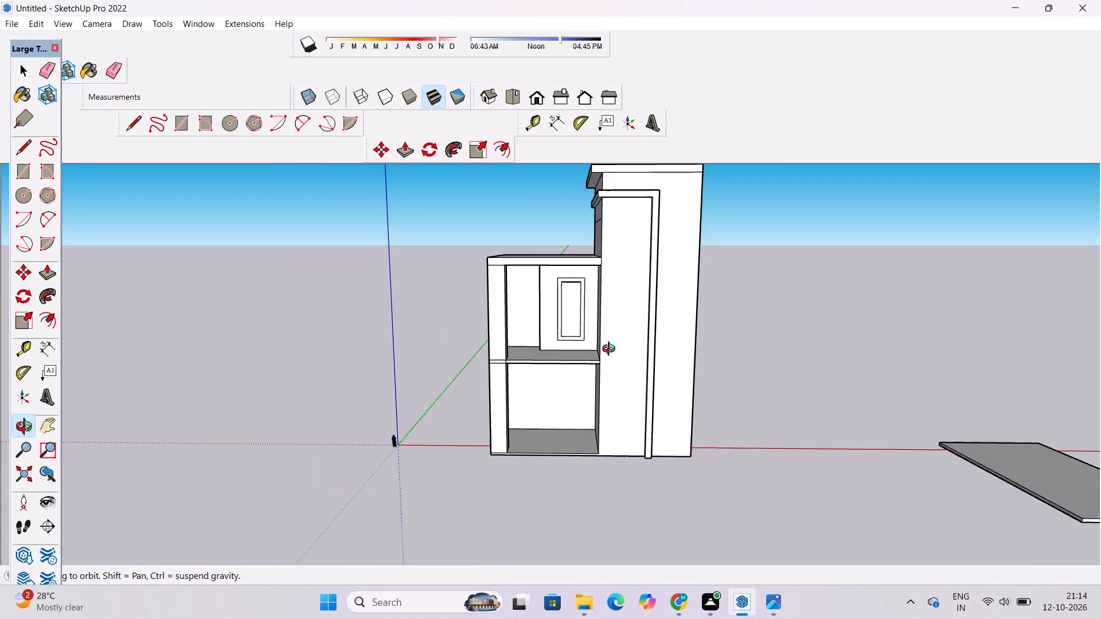
pyautogui.keyDown('shift'); pyautogui.doubleClick(610, 342); pyautogui.keyUp('shift')
pyautogui.click(610, 340)
pyautogui.press('t')
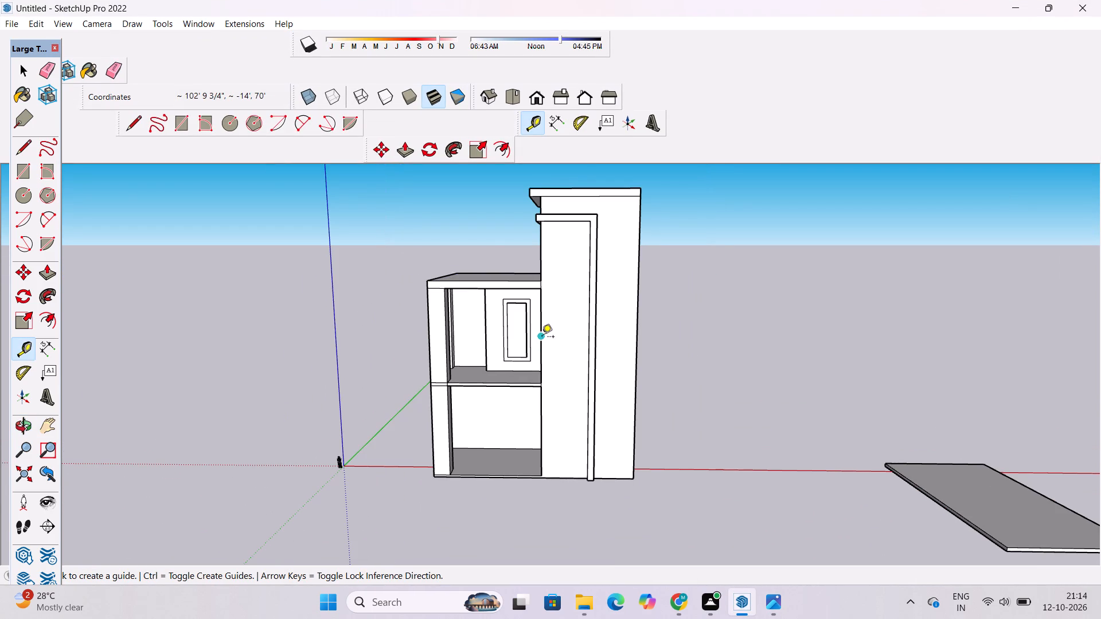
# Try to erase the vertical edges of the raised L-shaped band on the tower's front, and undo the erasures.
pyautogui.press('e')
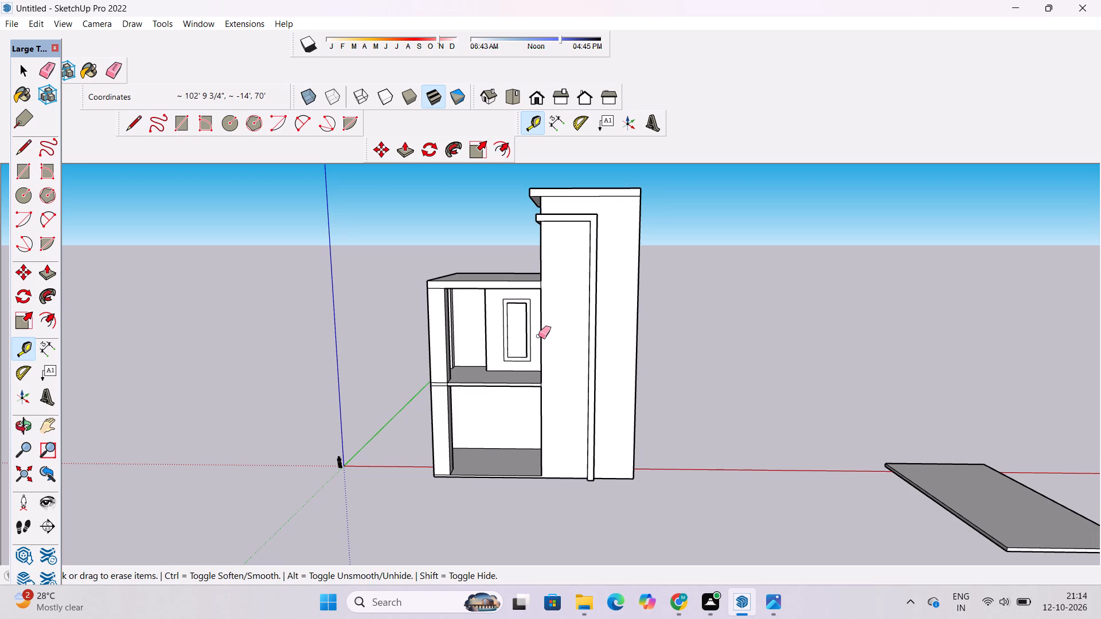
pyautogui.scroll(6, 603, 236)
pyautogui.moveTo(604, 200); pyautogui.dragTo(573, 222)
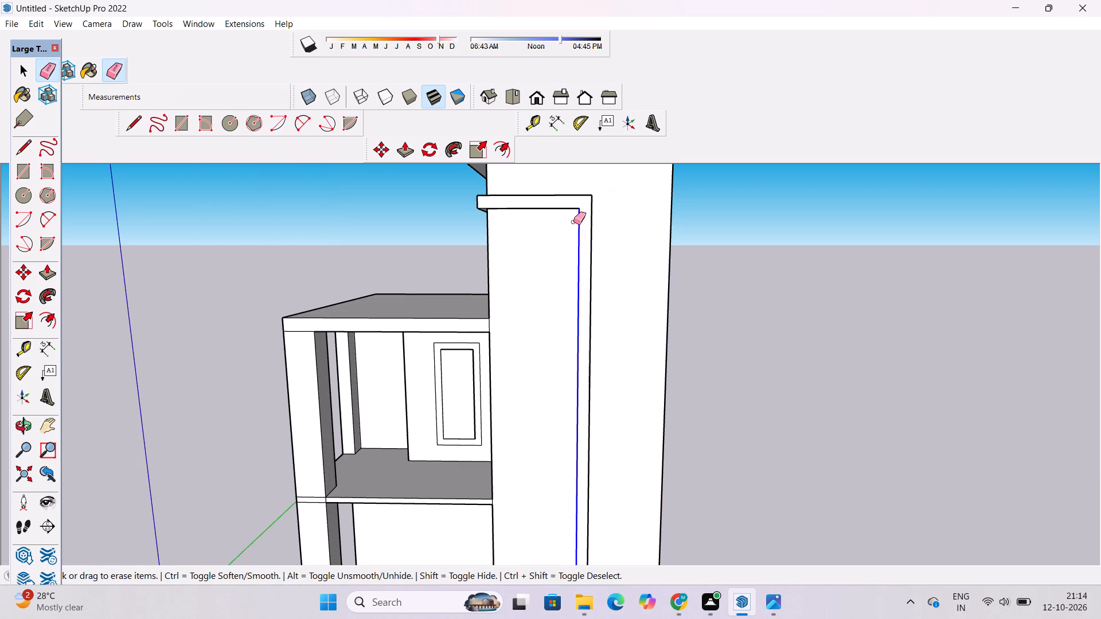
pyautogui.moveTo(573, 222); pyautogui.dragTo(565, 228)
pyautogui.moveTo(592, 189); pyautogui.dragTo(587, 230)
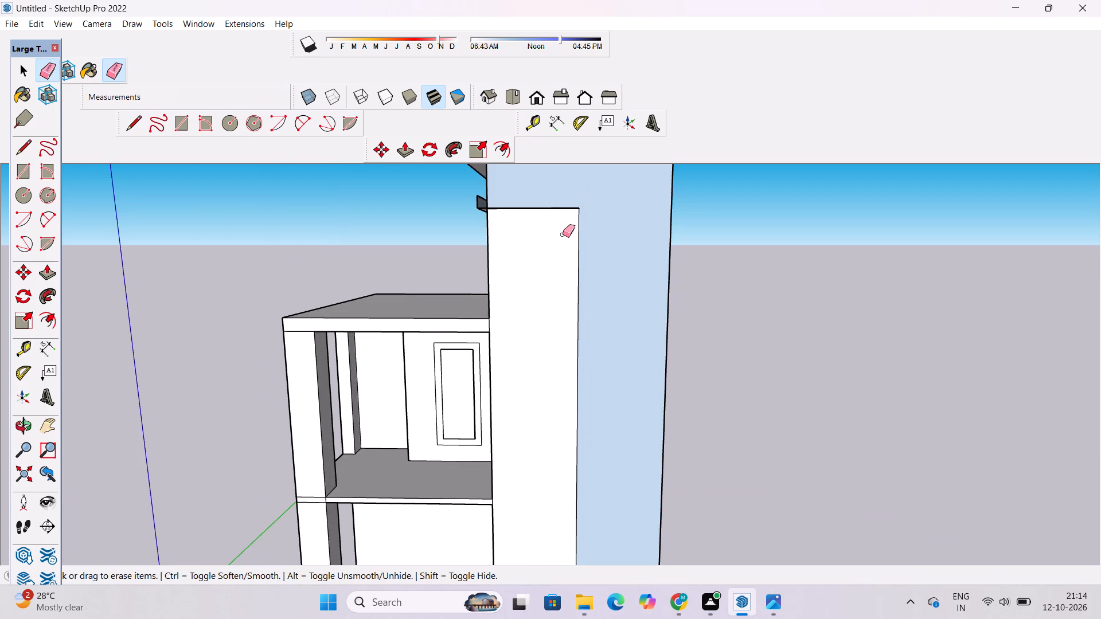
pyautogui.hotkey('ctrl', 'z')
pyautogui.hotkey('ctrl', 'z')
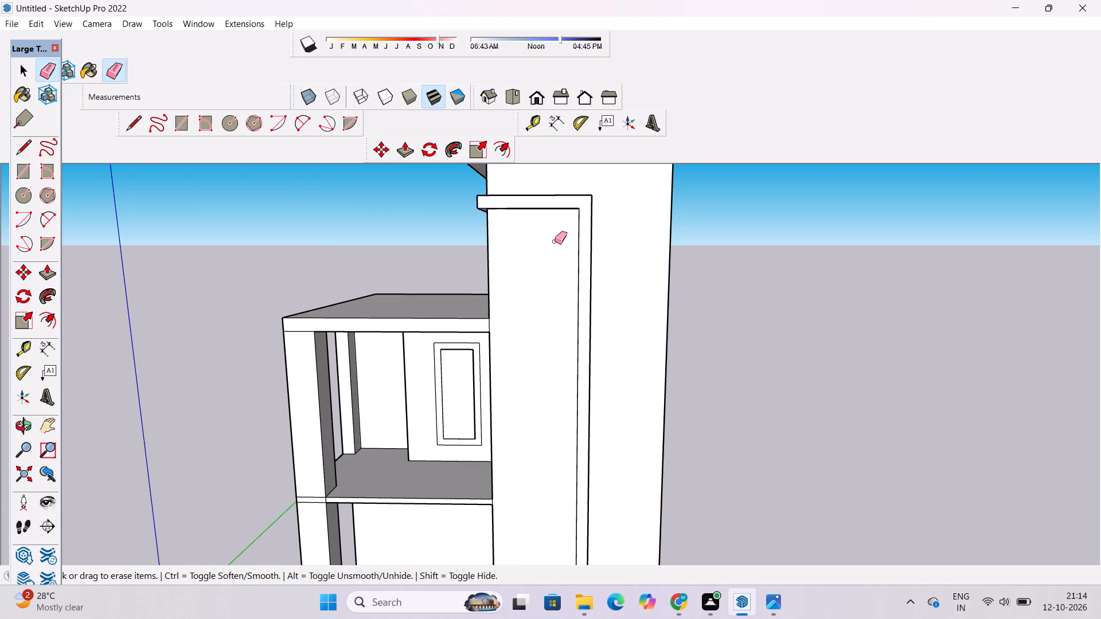
# Examine the tower, the L-shaped band and the balcony storeys from above, the side and the front.
pyautogui.press('o')
pyautogui.scroll(-5, 555, 241)
pyautogui.moveTo(507, 291); pyautogui.dragTo(741, 382)
pyautogui.scroll(4, 622, 259)
pyautogui.keyDown('shift'); pyautogui.moveTo(643, 289); pyautogui.dragTo(582, 289); pyautogui.keyUp('shift')
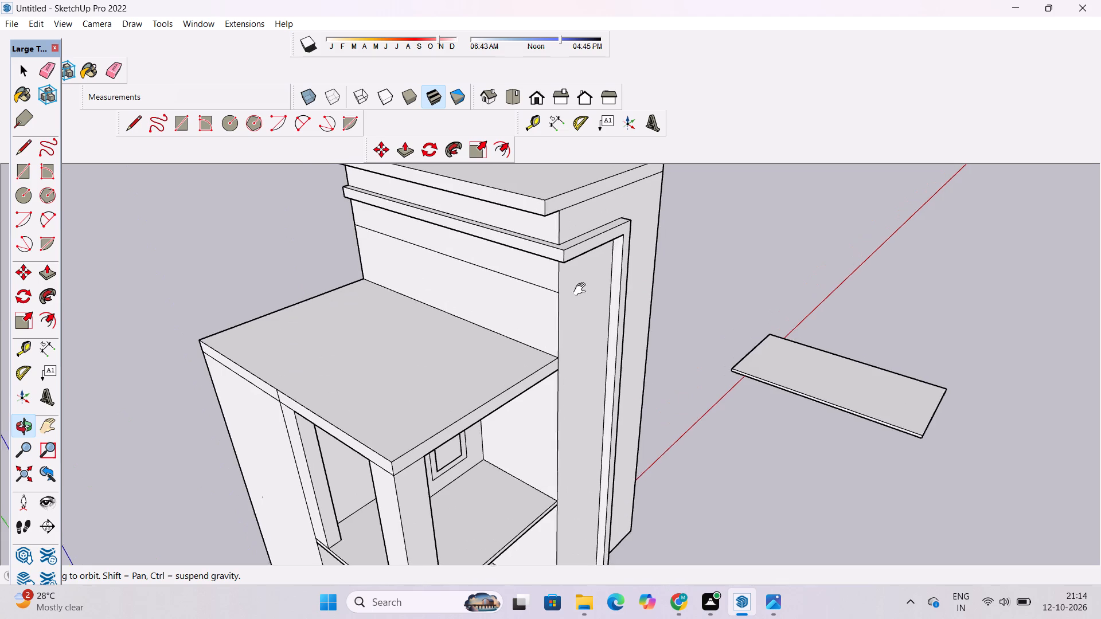
pyautogui.keyDown('shift'); pyautogui.moveTo(582, 289); pyautogui.dragTo(577, 289); pyautogui.keyUp('shift')
pyautogui.moveTo(572, 327); pyautogui.dragTo(517, 318)
pyautogui.scroll(2, 509, 318)
pyautogui.keyDown('shift'); pyautogui.moveTo(509, 338); pyautogui.dragTo(529, 219); pyautogui.keyUp('shift')
pyautogui.scroll(-5, 542, 228)
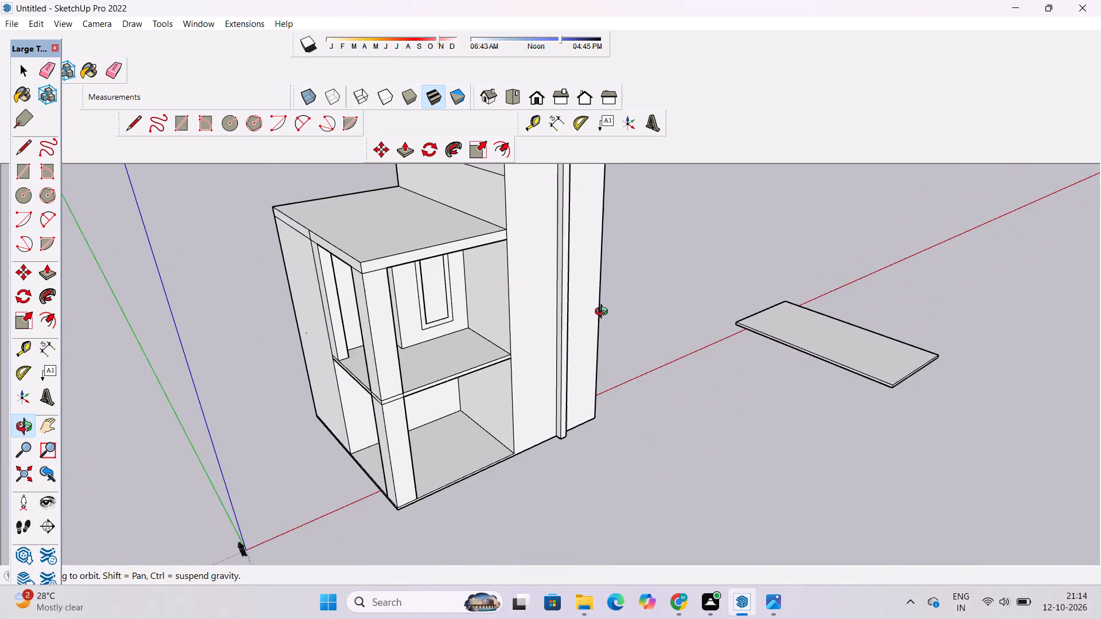
pyautogui.moveTo(604, 314); pyautogui.dragTo(484, 289)
pyautogui.scroll(-3, 474, 275)
pyautogui.keyDown('shift'); pyautogui.moveTo(499, 283); pyautogui.dragTo(498, 318); pyautogui.keyUp('shift')
pyautogui.moveTo(497, 333); pyautogui.dragTo(426, 322)
pyautogui.scroll(-1, 514, 265)
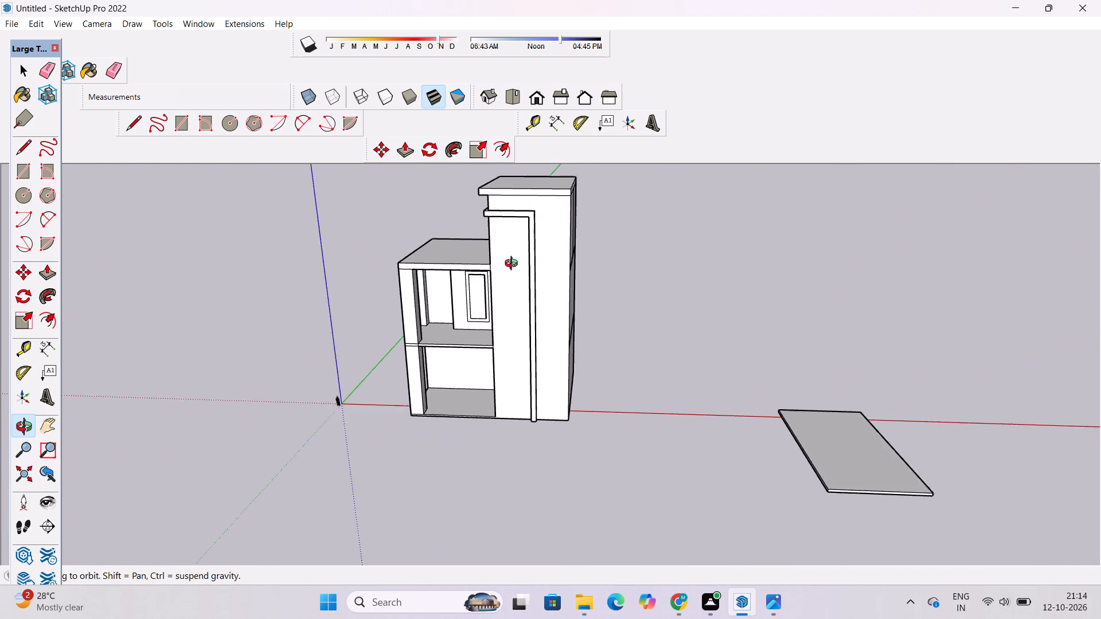
pyautogui.scroll(-2, 514, 265)
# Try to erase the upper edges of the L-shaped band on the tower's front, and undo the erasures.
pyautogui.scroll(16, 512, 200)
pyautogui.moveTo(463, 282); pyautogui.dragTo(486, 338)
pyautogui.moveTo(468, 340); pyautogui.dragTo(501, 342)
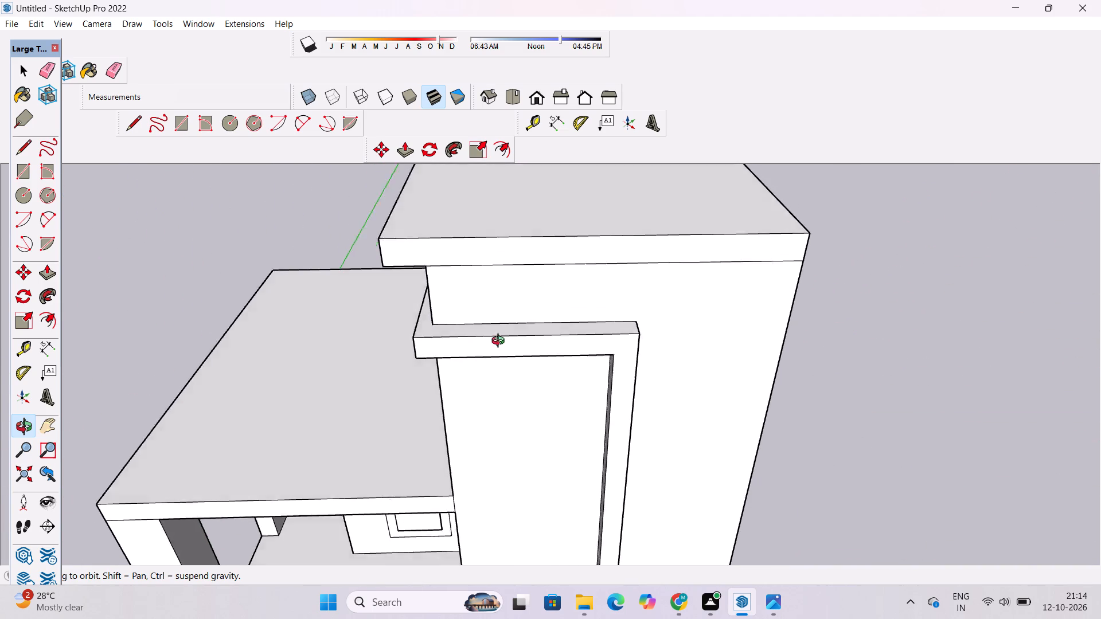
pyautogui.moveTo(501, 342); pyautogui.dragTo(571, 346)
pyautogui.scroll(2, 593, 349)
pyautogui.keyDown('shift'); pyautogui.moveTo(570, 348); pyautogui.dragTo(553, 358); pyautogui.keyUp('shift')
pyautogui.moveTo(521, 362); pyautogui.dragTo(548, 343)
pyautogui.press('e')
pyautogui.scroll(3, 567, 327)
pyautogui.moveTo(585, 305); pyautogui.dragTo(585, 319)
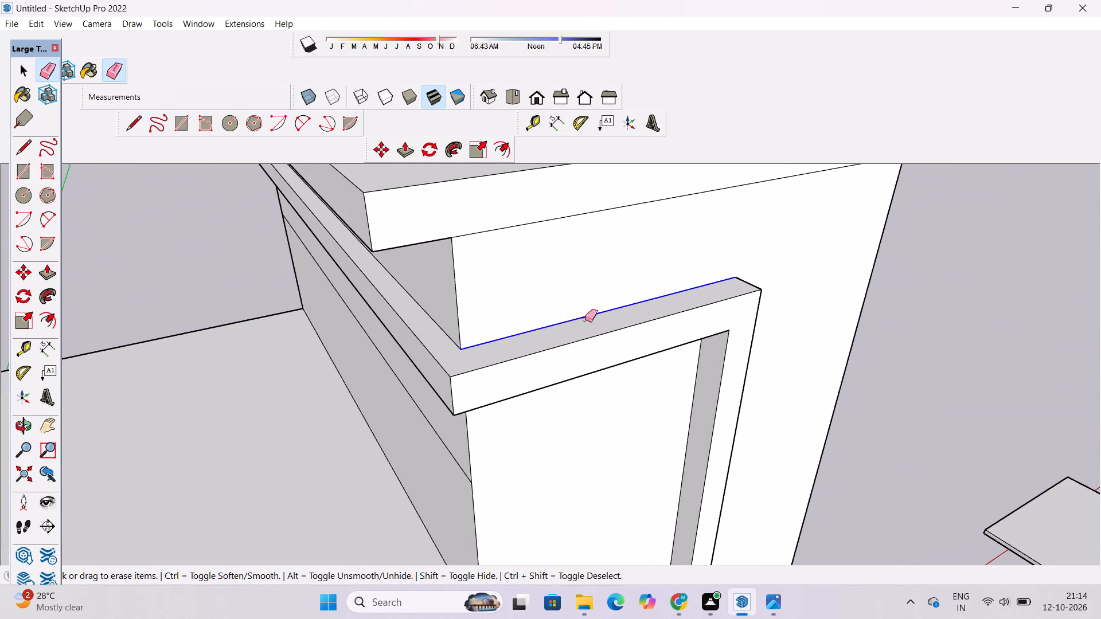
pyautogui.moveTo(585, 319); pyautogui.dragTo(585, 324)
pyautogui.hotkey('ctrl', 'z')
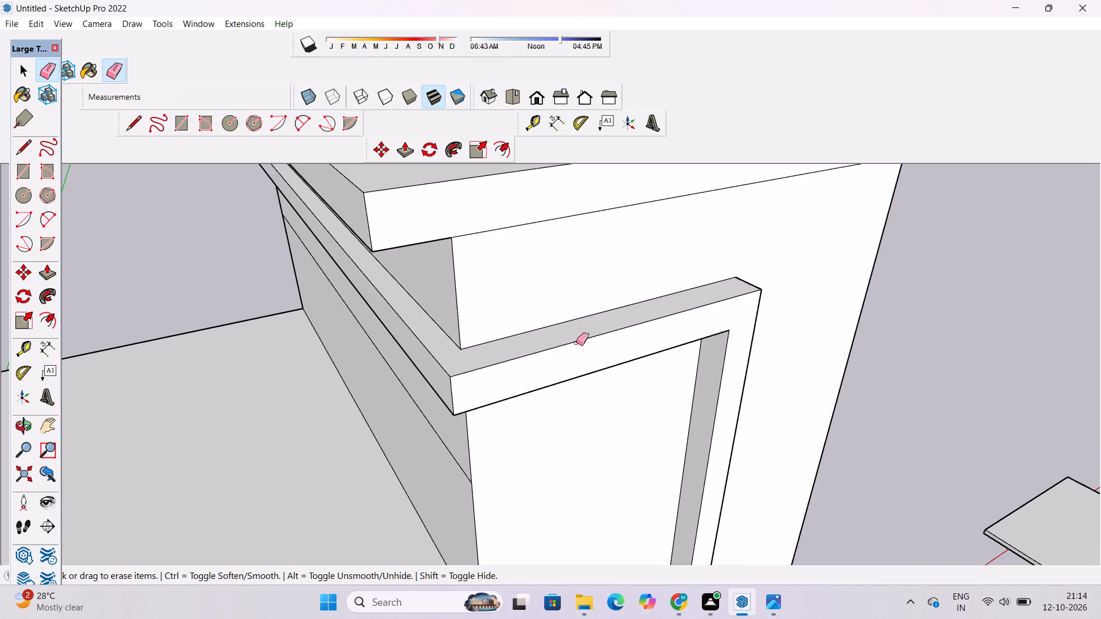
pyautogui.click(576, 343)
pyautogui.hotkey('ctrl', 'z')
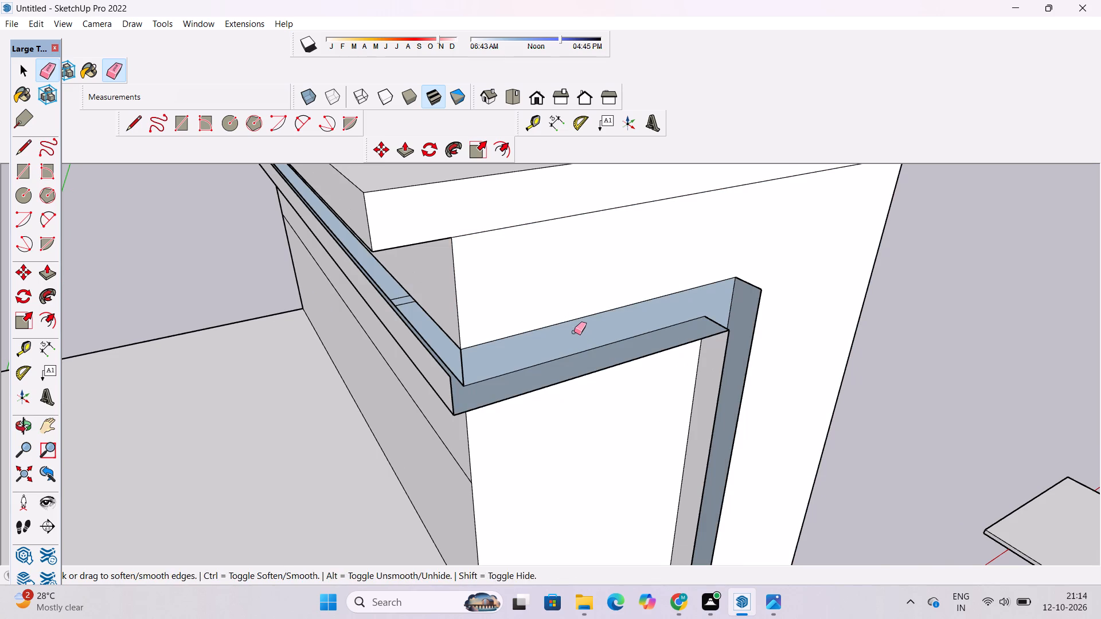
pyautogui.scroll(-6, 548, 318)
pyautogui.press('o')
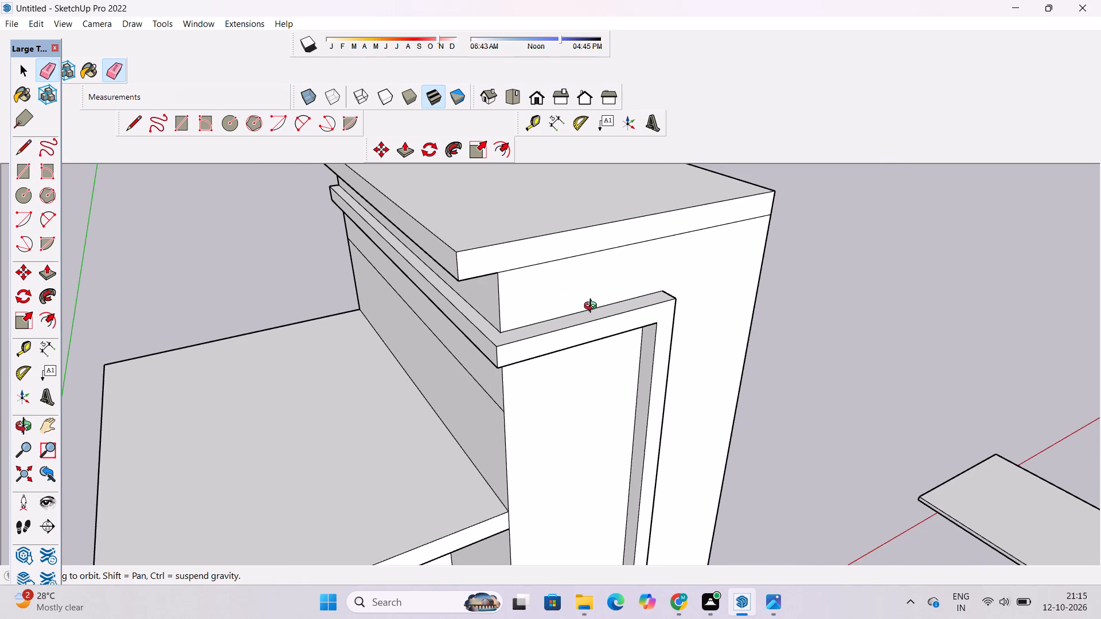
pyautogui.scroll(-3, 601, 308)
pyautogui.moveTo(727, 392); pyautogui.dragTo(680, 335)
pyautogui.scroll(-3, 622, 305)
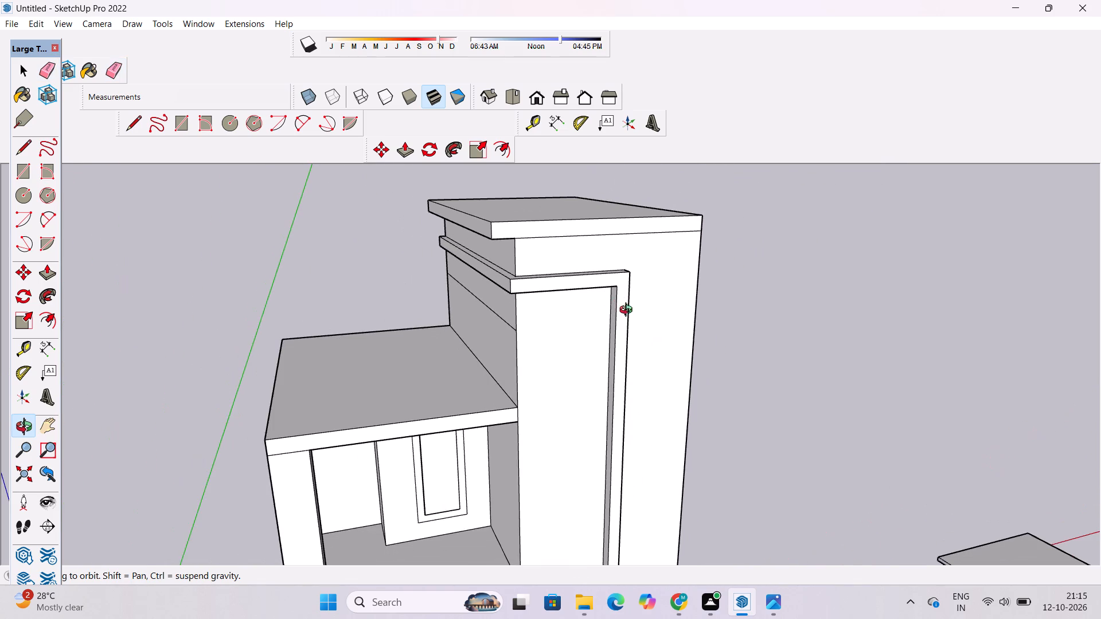
# Erase the vertical line on the top storey of the tower's side wall.
pyautogui.scroll(-1, 618, 348)
pyautogui.keyDown('shift'); pyautogui.moveTo(591, 412); pyautogui.dragTo(614, 318); pyautogui.keyUp('shift')
pyautogui.moveTo(614, 331); pyautogui.dragTo(568, 335)
pyautogui.scroll(2, 561, 338)
pyautogui.moveTo(592, 351); pyautogui.dragTo(580, 351)
pyautogui.keyDown('shift'); pyautogui.moveTo(568, 350); pyautogui.dragTo(585, 300); pyautogui.keyUp('shift')
pyautogui.scroll(-4, 588, 300)
pyautogui.keyDown('shift'); pyautogui.moveTo(633, 319); pyautogui.dragTo(584, 405); pyautogui.keyUp('shift')
pyautogui.moveTo(644, 387); pyautogui.dragTo(527, 386)
pyautogui.scroll(2, 541, 369)
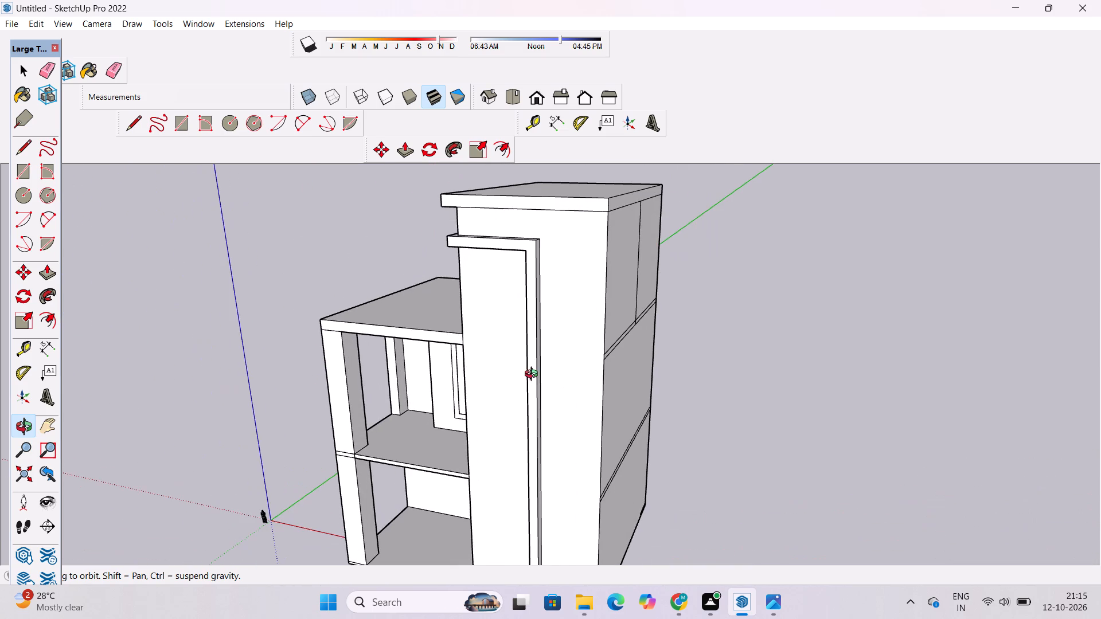
pyautogui.moveTo(638, 351); pyautogui.dragTo(623, 379)
pyautogui.press('e')
pyautogui.moveTo(643, 288); pyautogui.dragTo(622, 307)
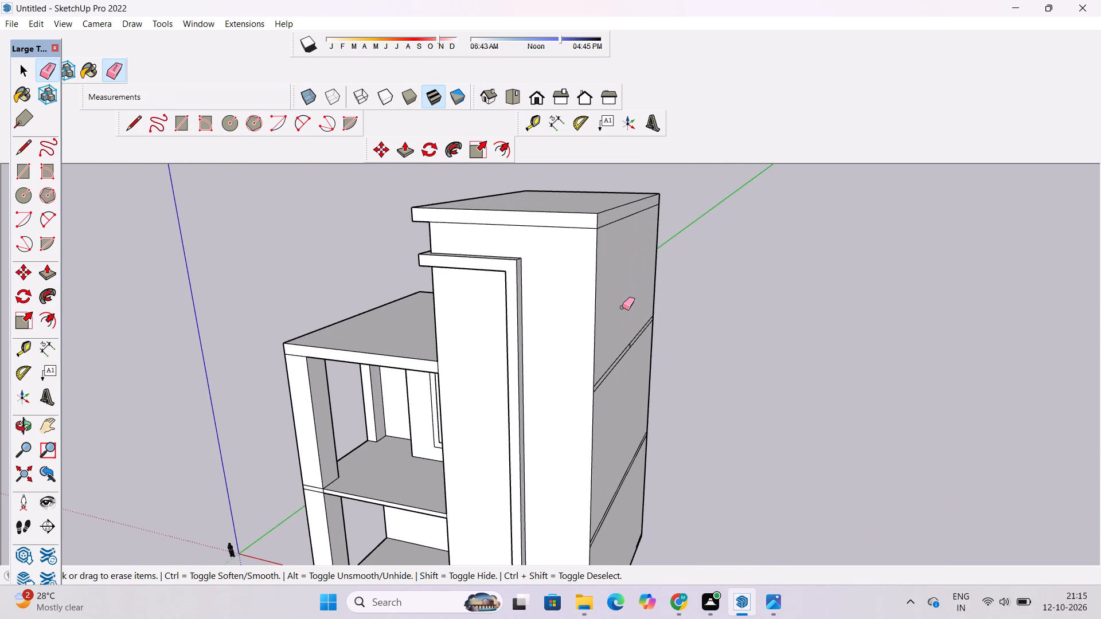
# Compare the facade's front with the reference photo and examine the balcony storeys and the tower.
pyautogui.press('o')
pyautogui.scroll(-5, 628, 351)
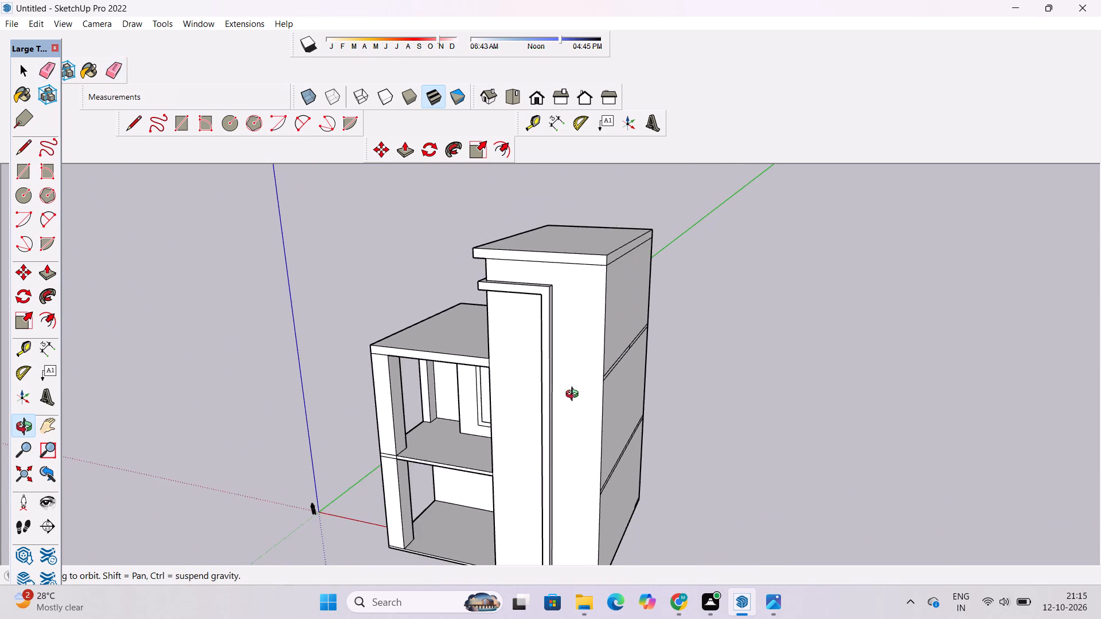
pyautogui.moveTo(575, 395); pyautogui.dragTo(613, 385)
pyautogui.scroll(4, 607, 397)
pyautogui.keyDown('shift'); pyautogui.moveTo(529, 430); pyautogui.dragTo(592, 394); pyautogui.keyUp('shift')
pyautogui.moveTo(580, 430); pyautogui.dragTo(642, 382)
pyautogui.scroll(-3, 633, 366)
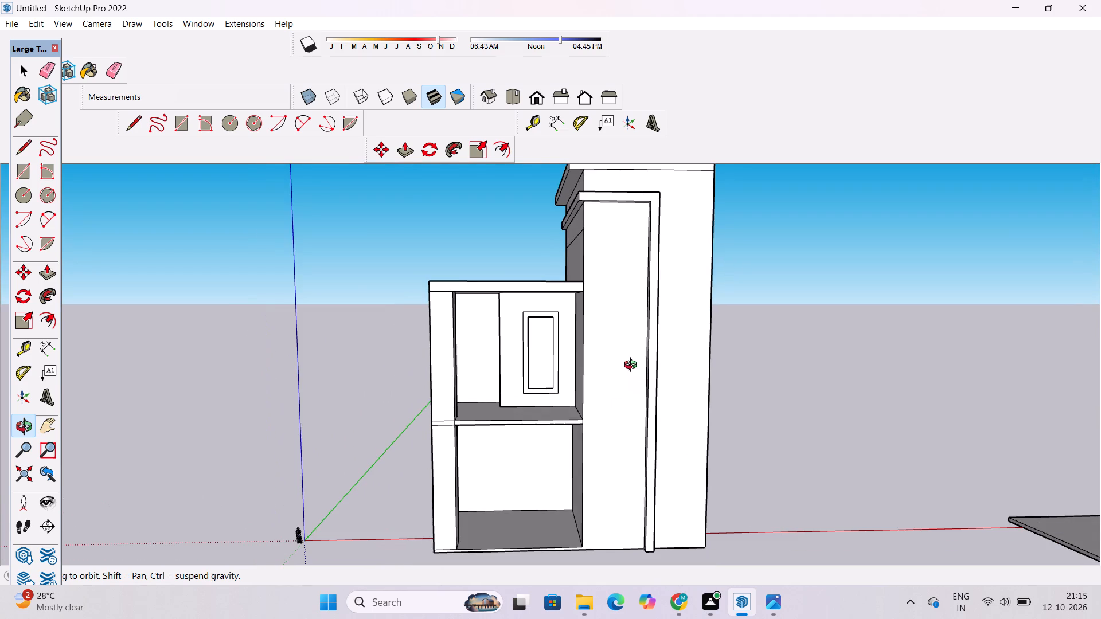
pyautogui.click(737, 610)
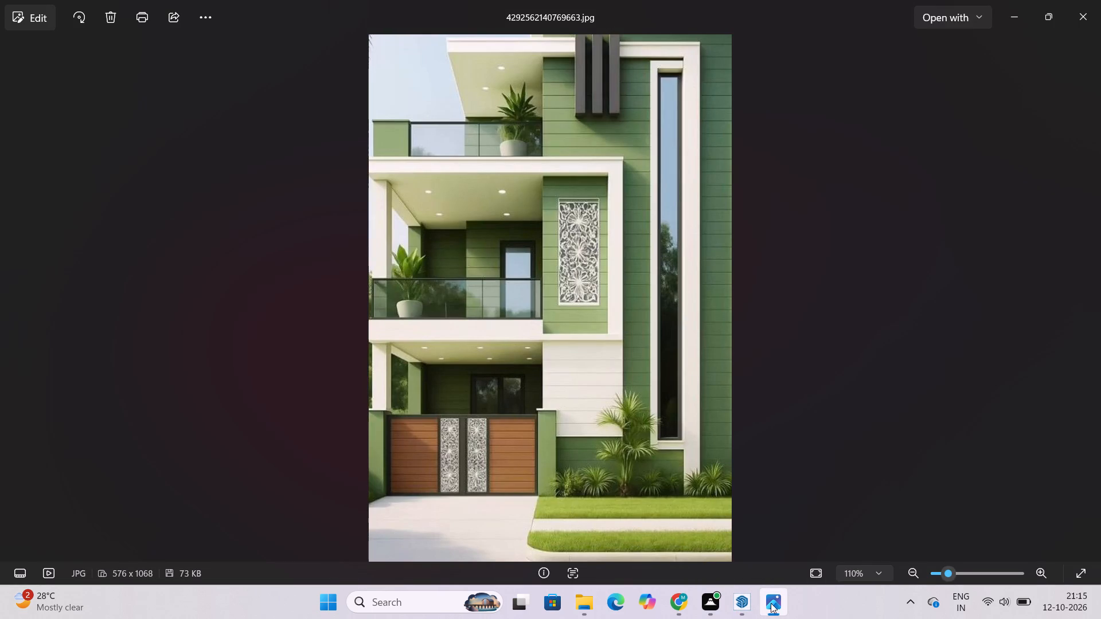
pyautogui.click(749, 602)
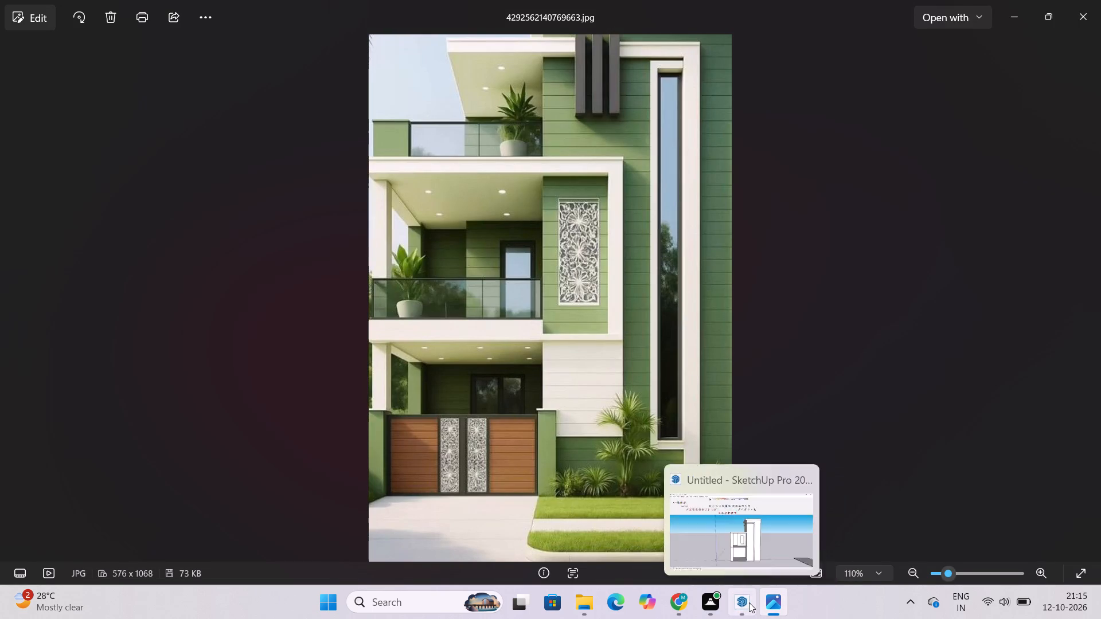
pyautogui.scroll(-5, 839, 571)
pyautogui.scroll(5, 551, 446)
pyautogui.keyDown('shift'); pyautogui.moveTo(572, 446); pyautogui.dragTo(605, 437); pyautogui.keyUp('shift')
pyautogui.moveTo(605, 437); pyautogui.dragTo(559, 476)
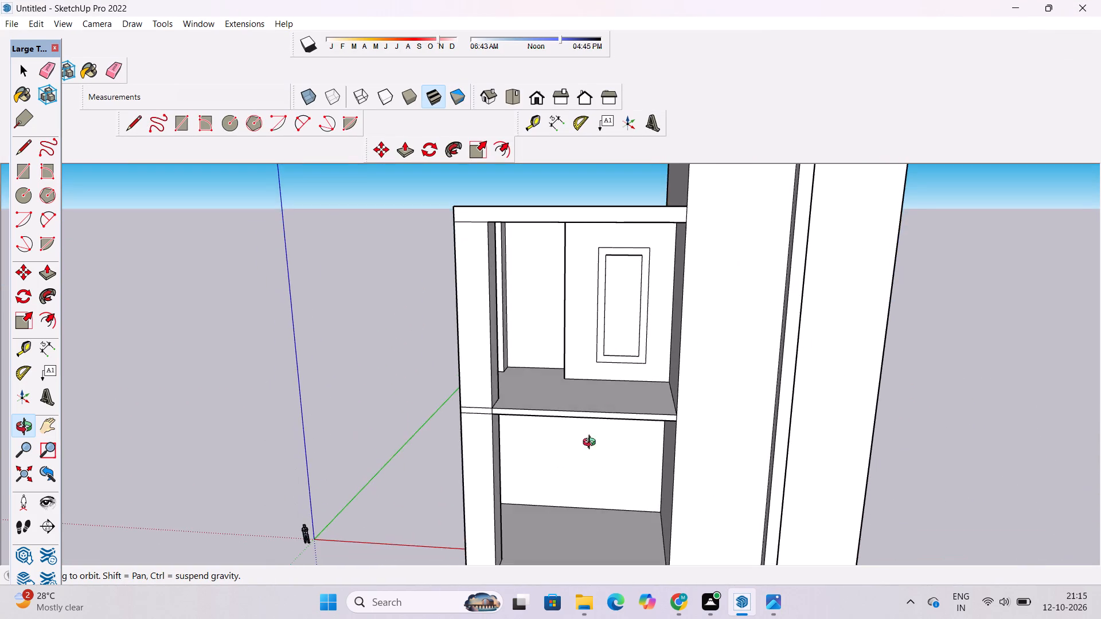
pyautogui.scroll(-6, 621, 382)
pyautogui.moveTo(623, 389); pyautogui.dragTo(595, 422)
pyautogui.scroll(4, 619, 386)
pyautogui.keyDown('shift'); pyautogui.moveTo(620, 386); pyautogui.dragTo(568, 421); pyautogui.keyUp('shift')
pyautogui.moveTo(582, 422); pyautogui.dragTo(602, 352)
pyautogui.scroll(3, 599, 380)
pyautogui.moveTo(601, 383); pyautogui.dragTo(589, 382)
pyautogui.moveTo(589, 382); pyautogui.dragTo(606, 377)
pyautogui.scroll(-5, 612, 371)
pyautogui.keyDown('shift'); pyautogui.moveTo(612, 370); pyautogui.dragTo(602, 375); pyautogui.keyUp('shift')
pyautogui.moveTo(601, 375); pyautogui.dragTo(616, 373)
pyautogui.click(616, 373)
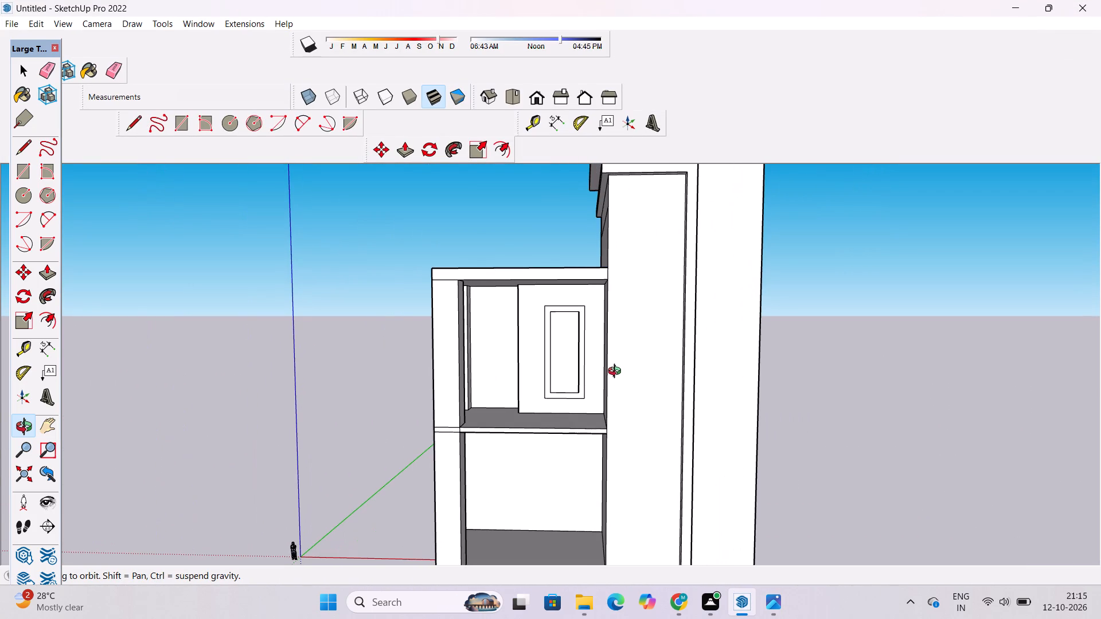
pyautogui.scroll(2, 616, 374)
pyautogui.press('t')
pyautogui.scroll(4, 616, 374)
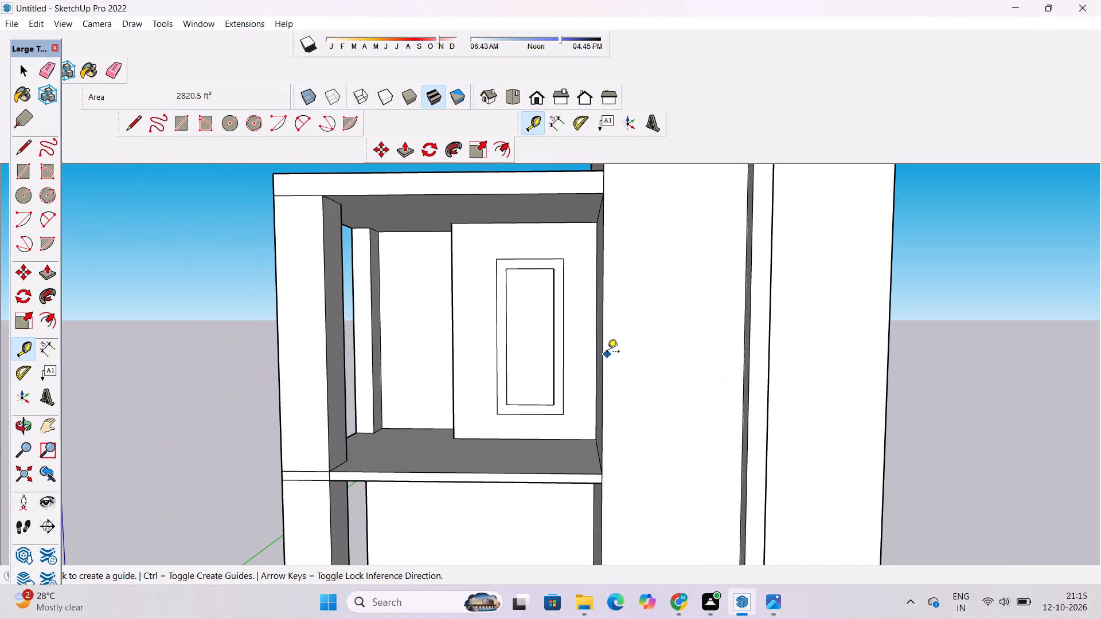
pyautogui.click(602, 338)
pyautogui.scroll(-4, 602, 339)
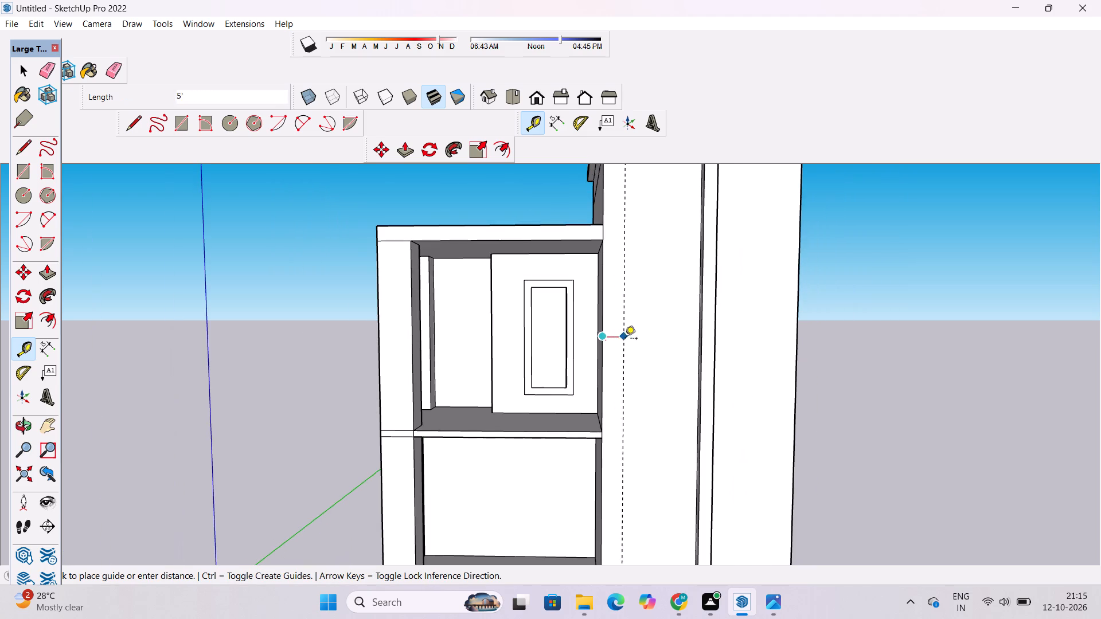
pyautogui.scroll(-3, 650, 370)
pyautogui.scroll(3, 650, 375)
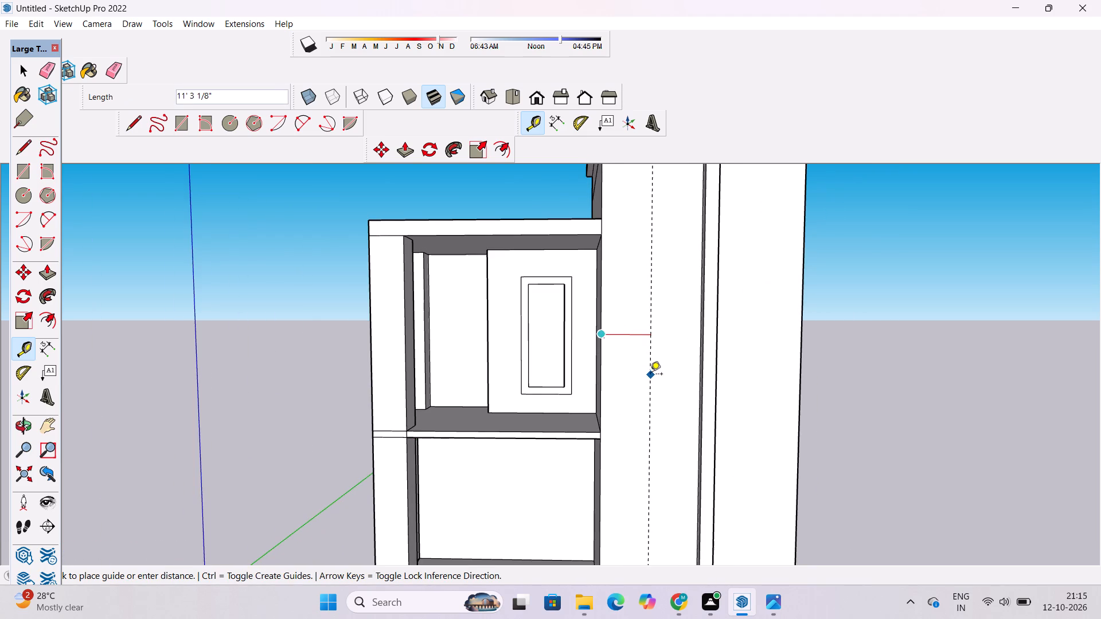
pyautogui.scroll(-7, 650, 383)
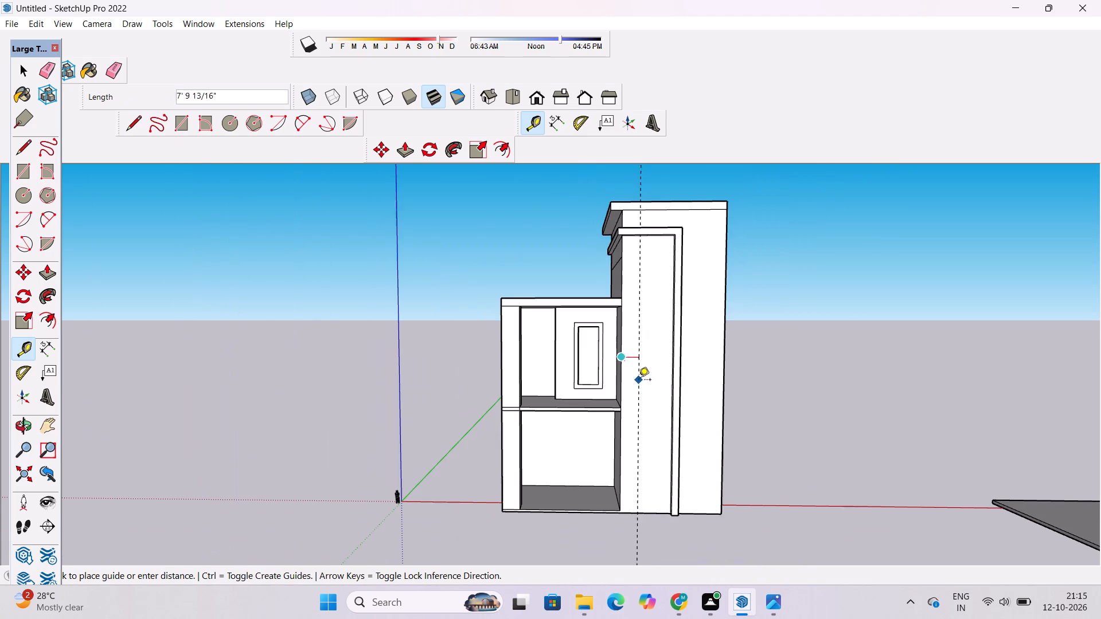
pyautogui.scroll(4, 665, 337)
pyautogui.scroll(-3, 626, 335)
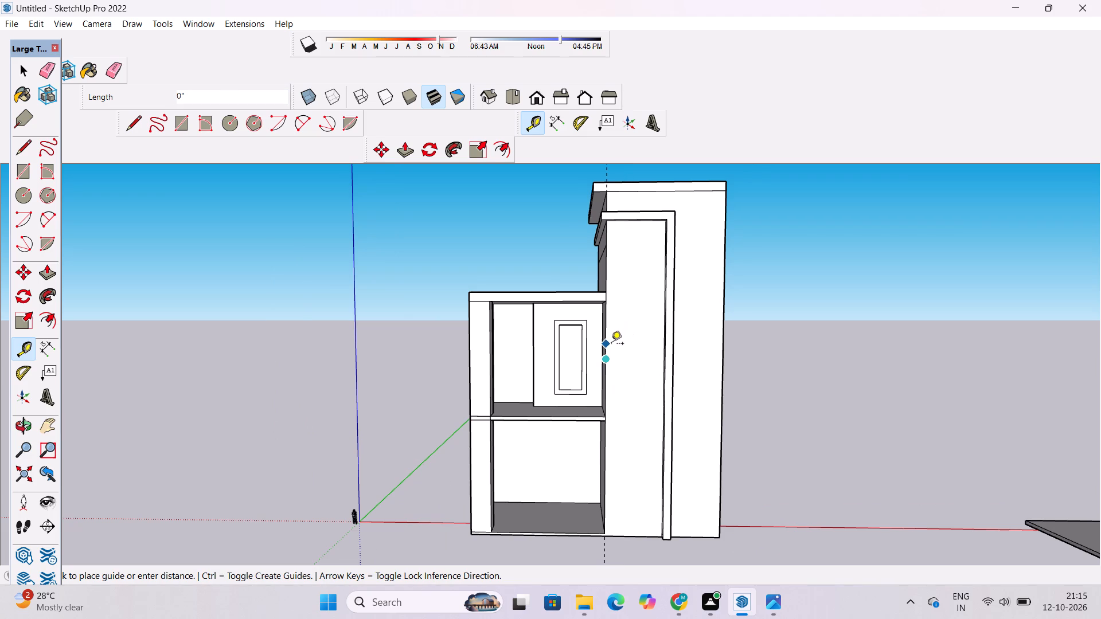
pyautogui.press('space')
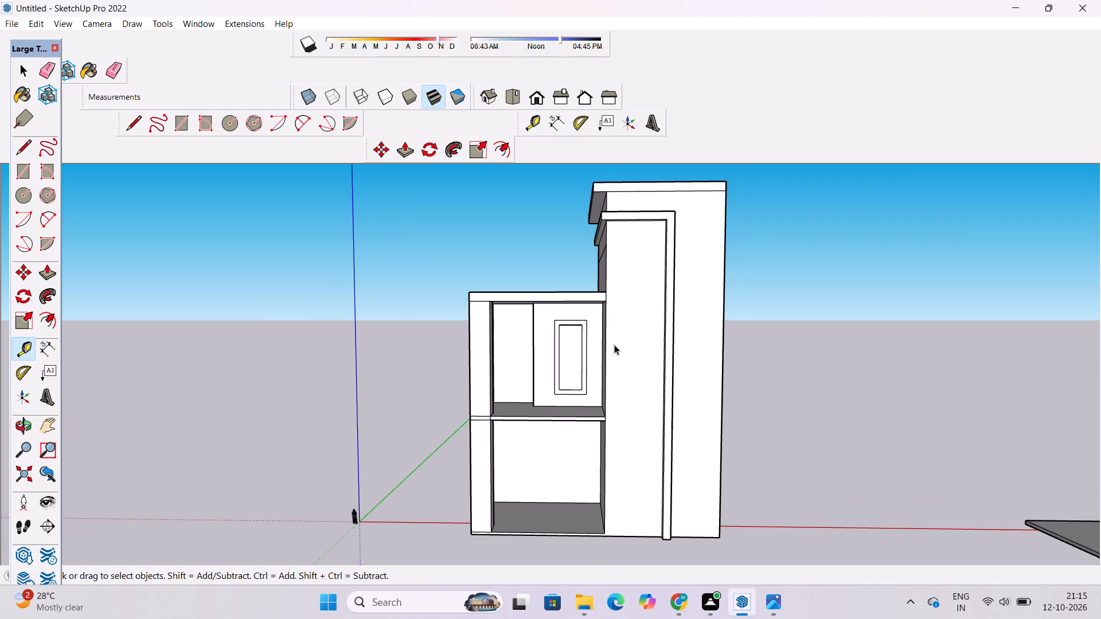
# Examine the whole house and the separate flat slab beside it from above.
pyautogui.press('o')
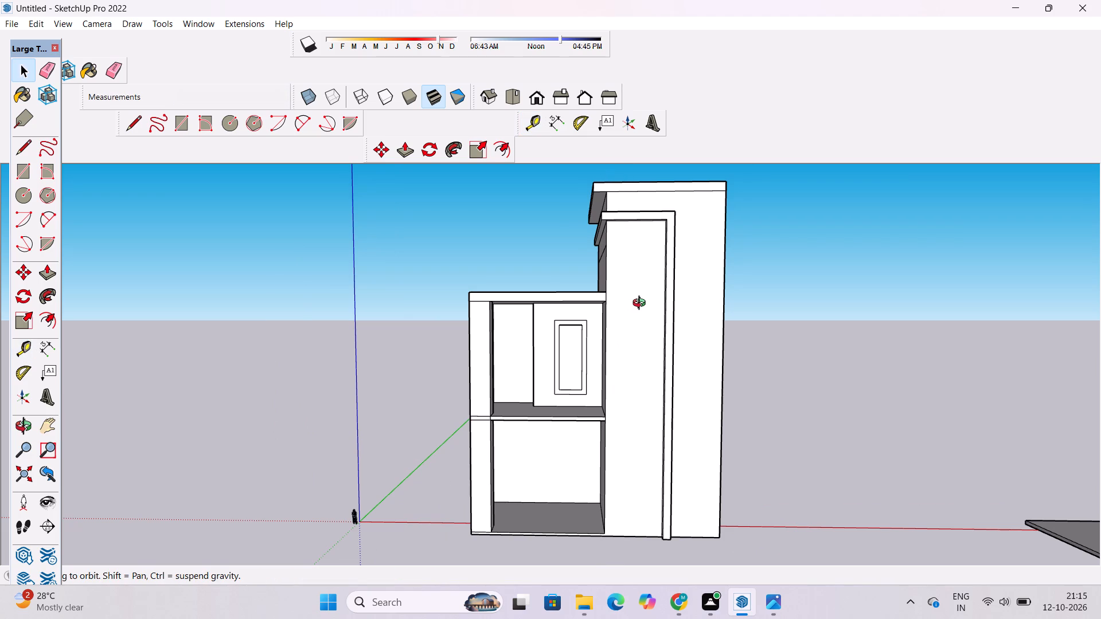
pyautogui.scroll(-4, 642, 304)
pyautogui.moveTo(698, 319); pyautogui.dragTo(698, 399)
pyautogui.keyDown('shift'); pyautogui.moveTo(815, 416); pyautogui.dragTo(763, 372); pyautogui.keyUp('shift')
pyautogui.moveTo(757, 389); pyautogui.dragTo(749, 420)
pyautogui.scroll(-5, 737, 417)
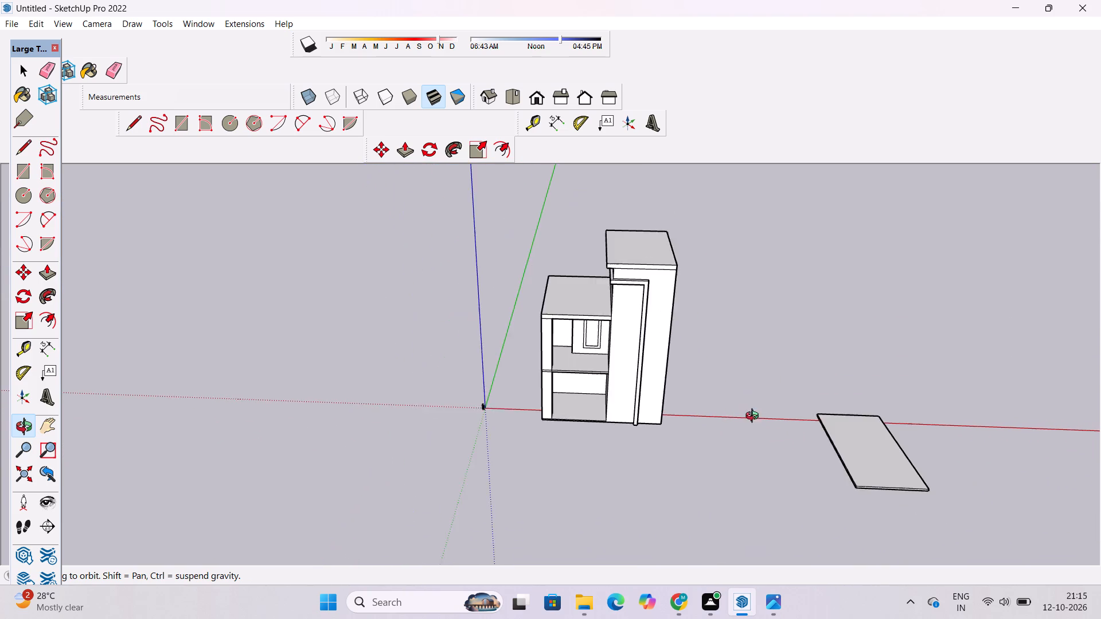
pyautogui.keyDown('shift'); pyautogui.moveTo(763, 417); pyautogui.dragTo(720, 406); pyautogui.keyUp('shift')
pyautogui.keyDown('shift'); pyautogui.moveTo(735, 413); pyautogui.dragTo(730, 343); pyautogui.keyUp('shift')
pyautogui.moveTo(732, 349); pyautogui.dragTo(718, 382)
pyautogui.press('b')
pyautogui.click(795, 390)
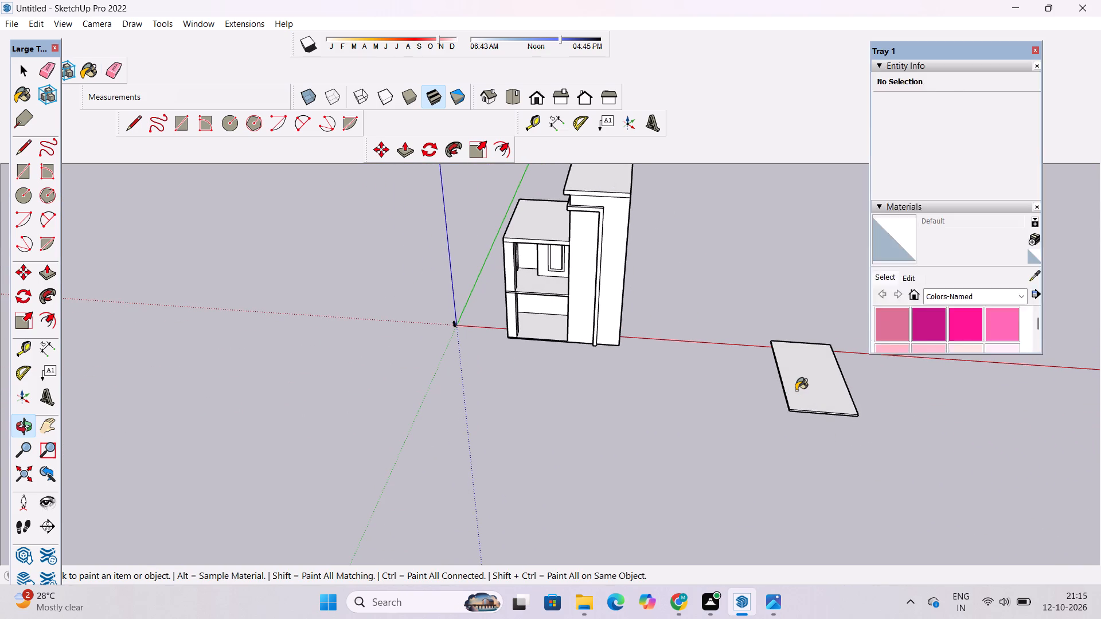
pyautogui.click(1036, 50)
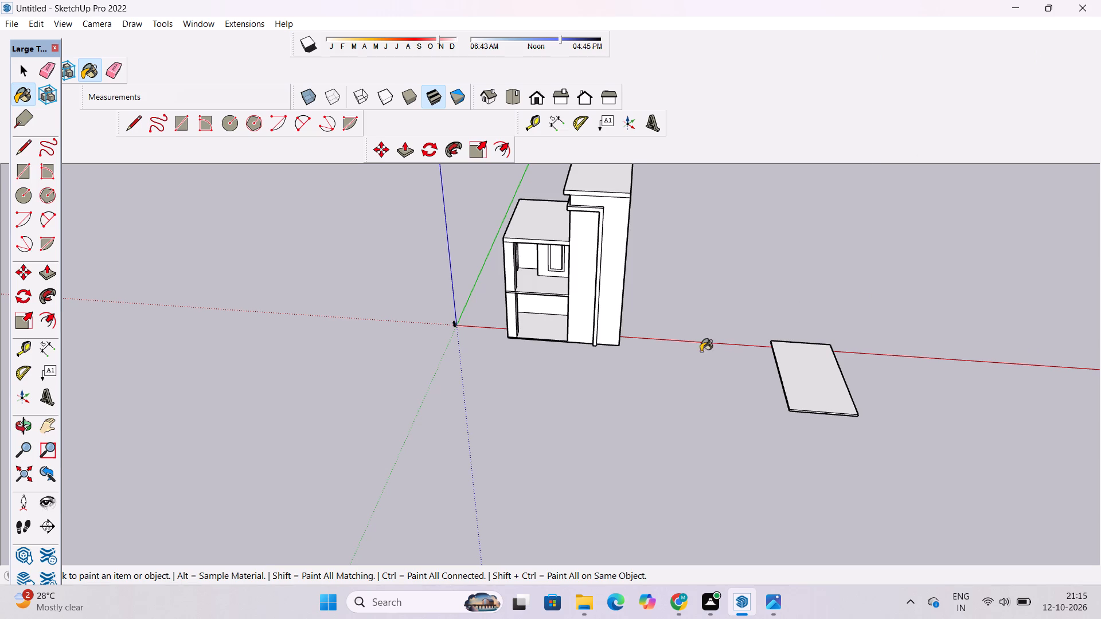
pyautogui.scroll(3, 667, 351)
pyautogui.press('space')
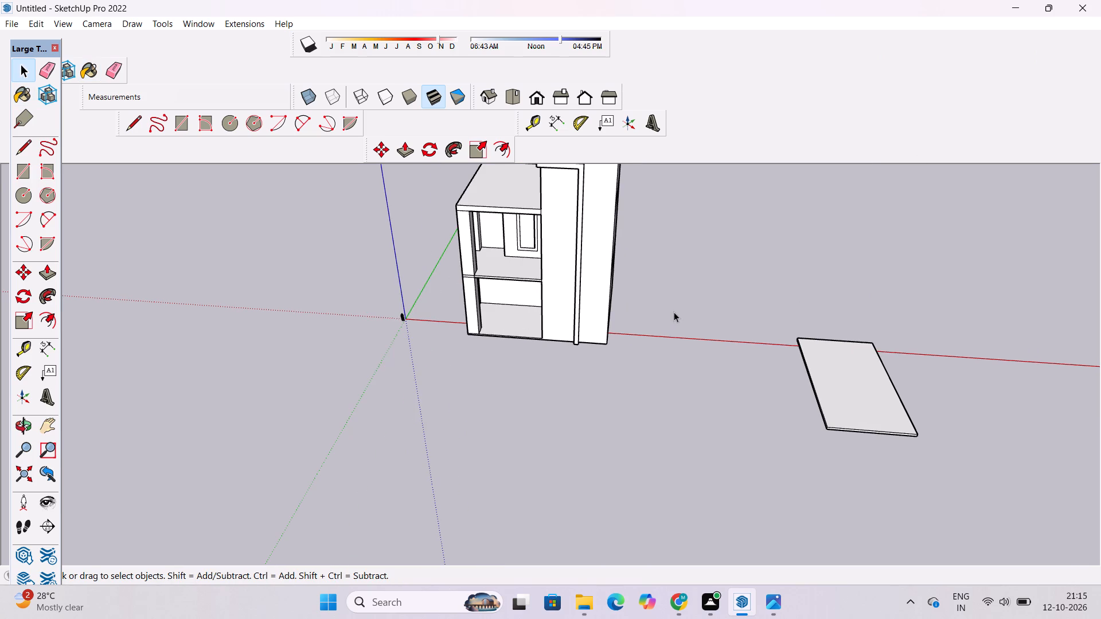
# Move the separate flat slab about 197 ft along the red axis to the ground in front of the house.
pyautogui.press('o')
pyautogui.keyDown('shift'); pyautogui.moveTo(692, 305); pyautogui.dragTo(648, 305); pyautogui.keyUp('shift')
pyautogui.scroll(3, 633, 328)
pyautogui.moveTo(611, 330); pyautogui.dragTo(663, 335)
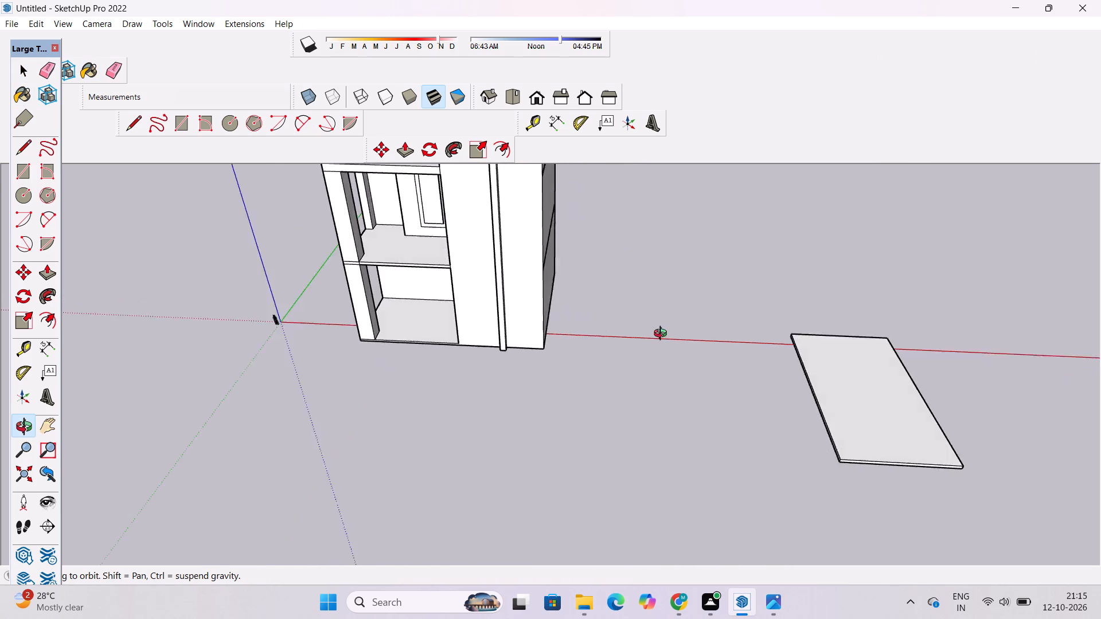
pyautogui.moveTo(663, 335); pyautogui.dragTo(675, 335)
pyautogui.keyDown('shift'); pyautogui.moveTo(679, 334); pyautogui.dragTo(669, 348); pyautogui.keyUp('shift')
pyautogui.keyDown('shift'); pyautogui.moveTo(666, 352); pyautogui.dragTo(593, 352); pyautogui.keyUp('shift')
pyautogui.scroll(-5, 606, 338)
pyautogui.keyDown('shift'); pyautogui.moveTo(671, 337); pyautogui.dragTo(639, 337); pyautogui.keyUp('shift')
pyautogui.moveTo(636, 372); pyautogui.dragTo(630, 356)
pyautogui.moveTo(631, 356); pyautogui.dragTo(720, 348)
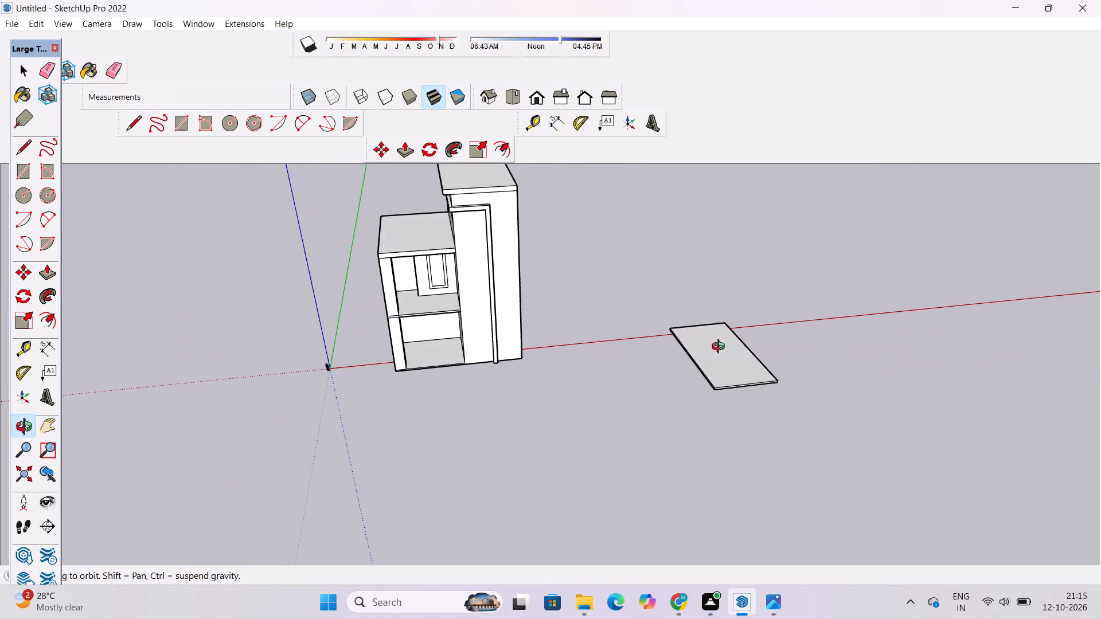
pyautogui.scroll(1, 711, 357)
pyautogui.keyDown('shift'); pyautogui.moveTo(741, 359); pyautogui.dragTo(712, 376); pyautogui.keyUp('shift')
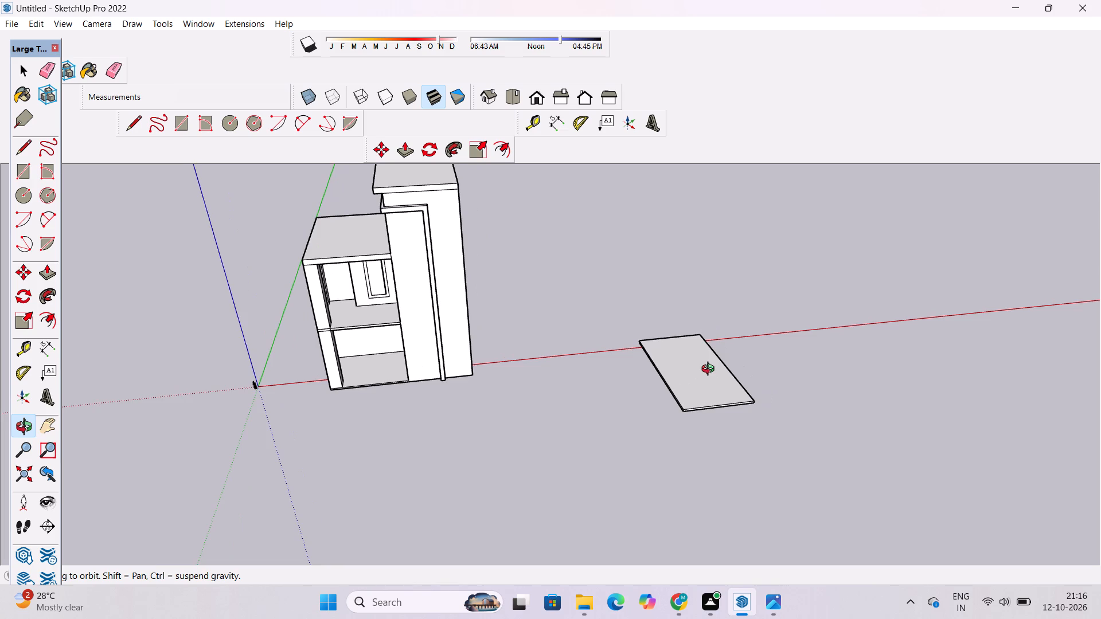
pyautogui.moveTo(710, 370); pyautogui.dragTo(658, 387)
pyautogui.scroll(-2, 661, 383)
pyautogui.keyDown('shift'); pyautogui.moveTo(681, 382); pyautogui.dragTo(623, 391); pyautogui.keyUp('shift')
pyautogui.keyDown('shift'); pyautogui.scroll(3, 626, 393); pyautogui.keyUp('shift')
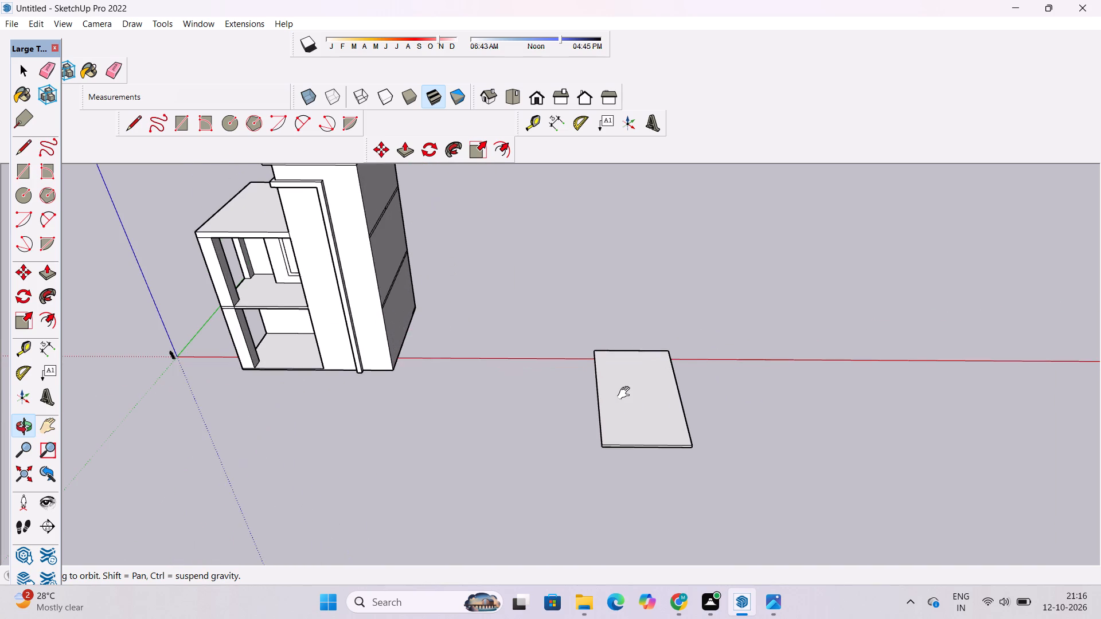
pyautogui.keyDown('shift'); pyautogui.click(627, 394); pyautogui.keyUp('shift')
pyautogui.press('space')
pyautogui.click(638, 390)
pyautogui.press('m')
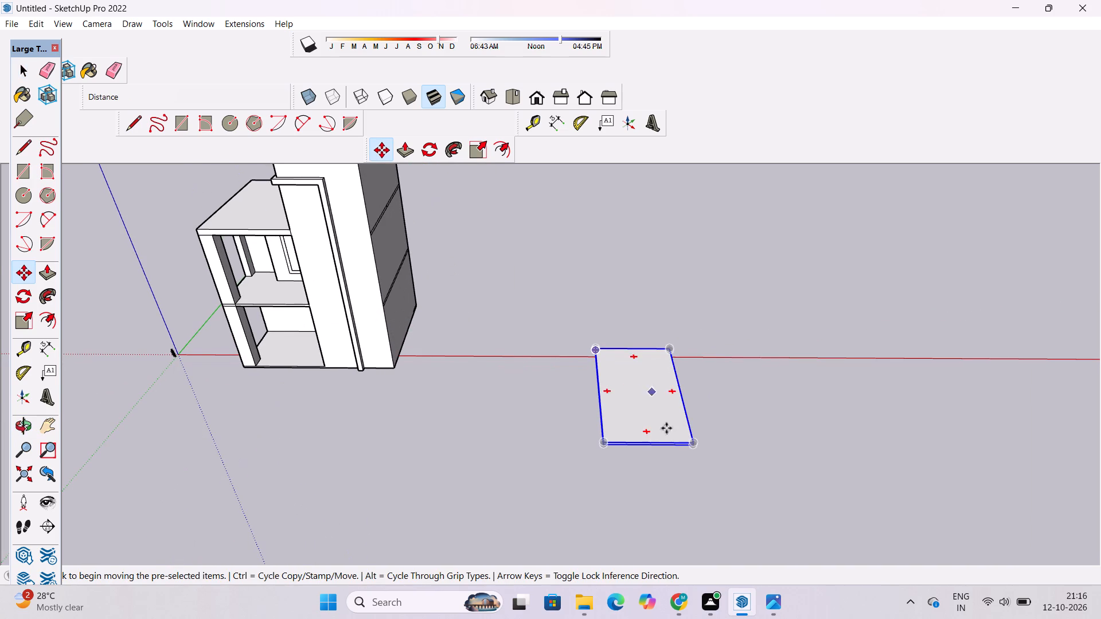
pyautogui.click(606, 443)
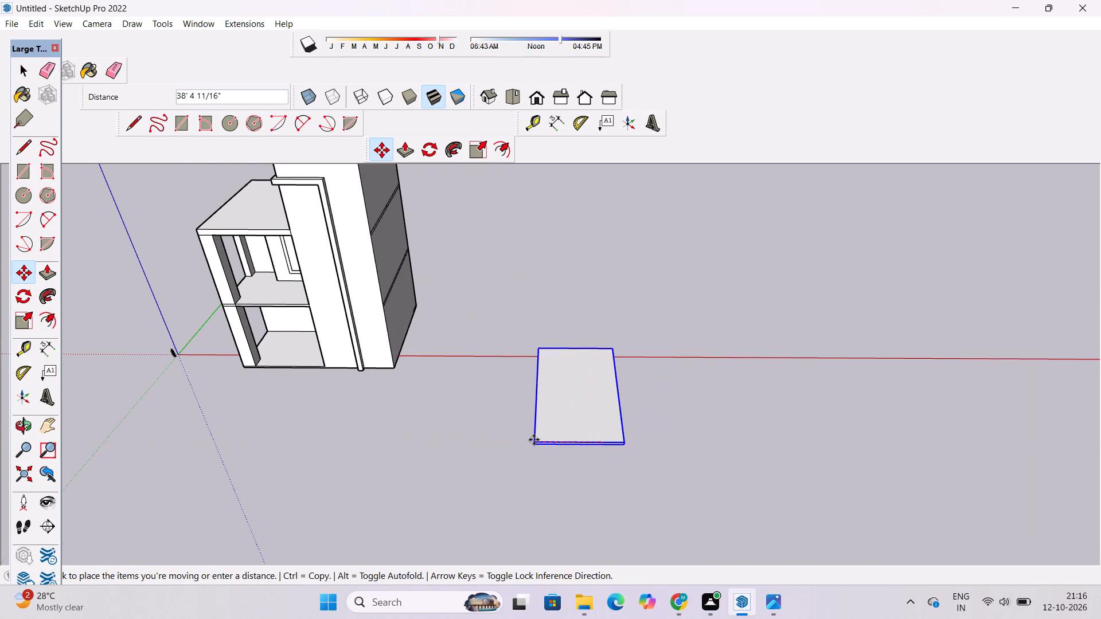
pyautogui.scroll(-5, 534, 440)
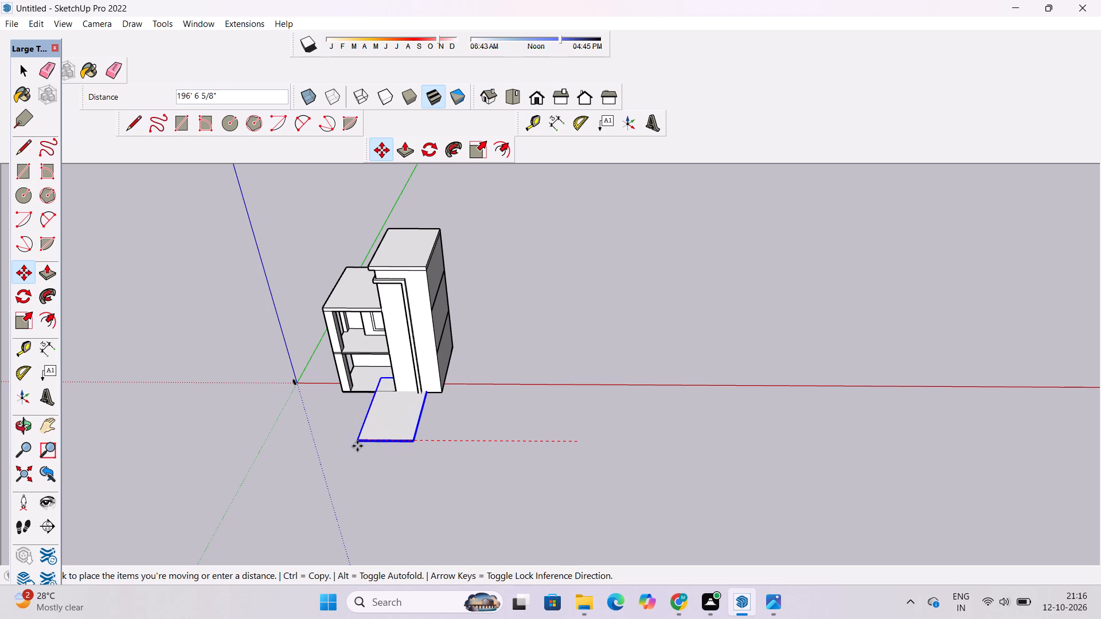
pyautogui.click(357, 449)
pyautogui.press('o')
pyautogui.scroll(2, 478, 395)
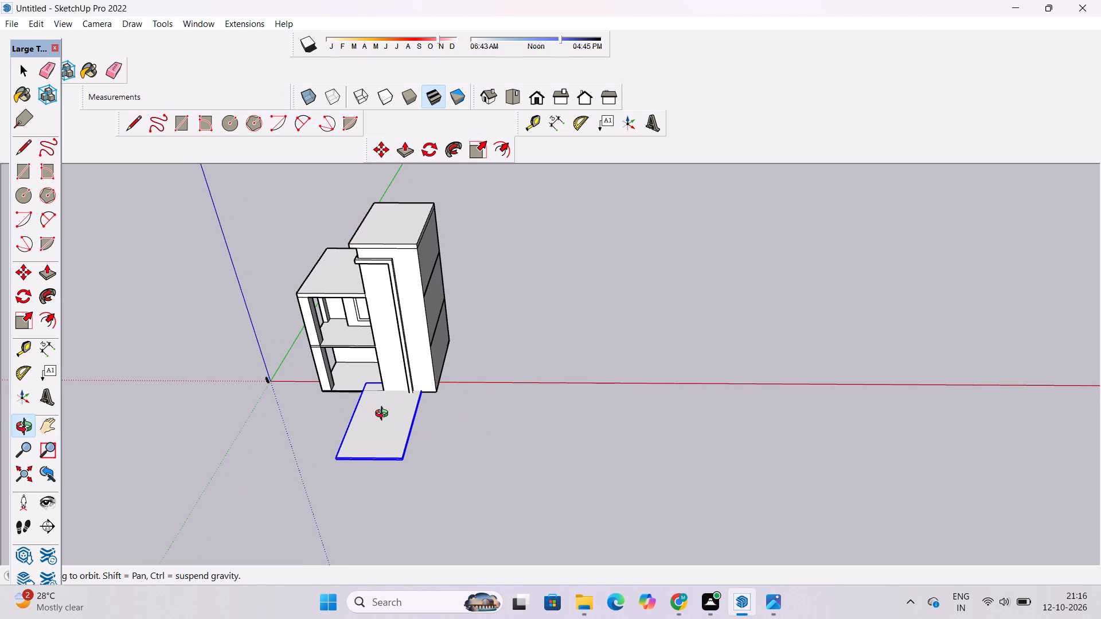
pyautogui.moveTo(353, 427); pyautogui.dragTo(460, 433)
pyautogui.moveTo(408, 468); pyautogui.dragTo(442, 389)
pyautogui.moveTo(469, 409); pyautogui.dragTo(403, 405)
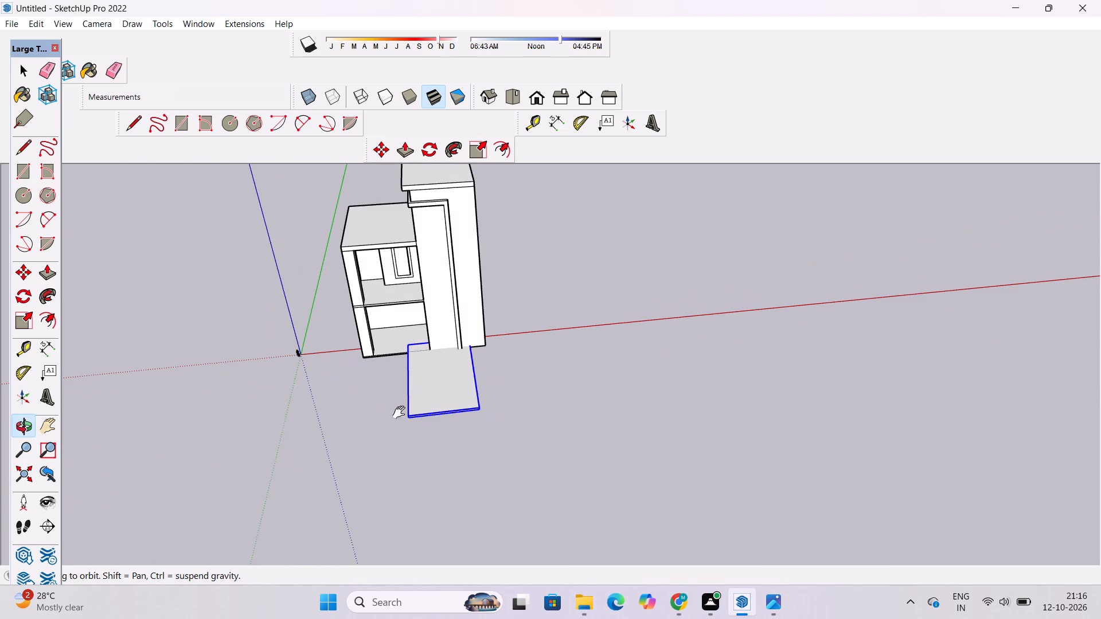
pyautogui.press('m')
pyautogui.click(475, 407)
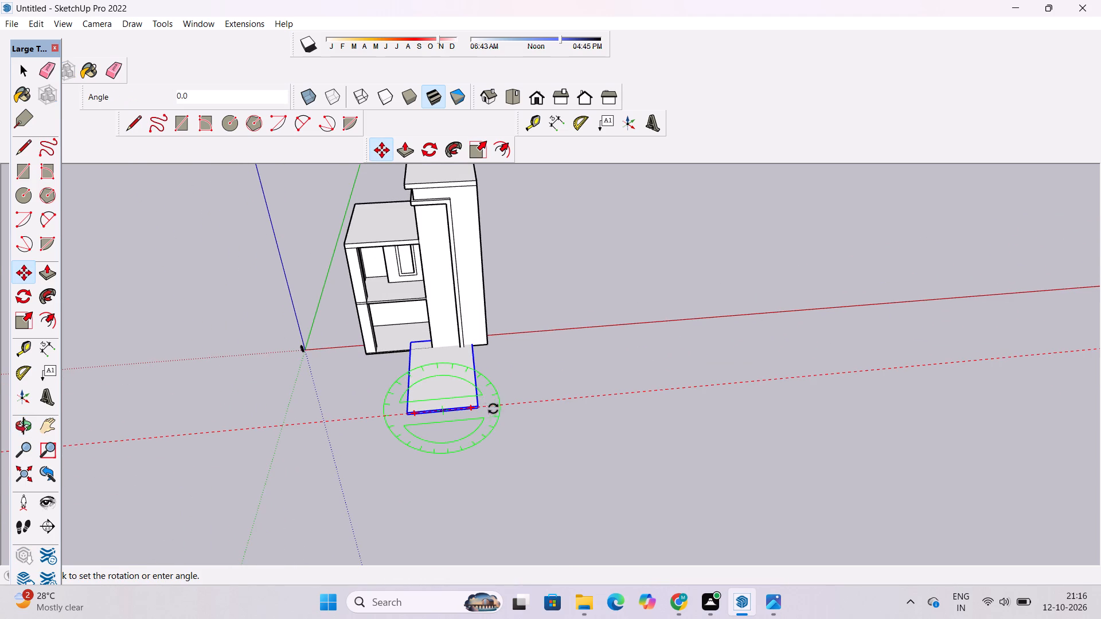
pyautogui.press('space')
# Move the flat slab by its front corner about 180 ft back, to the ground behind the tower.
pyautogui.write('m')
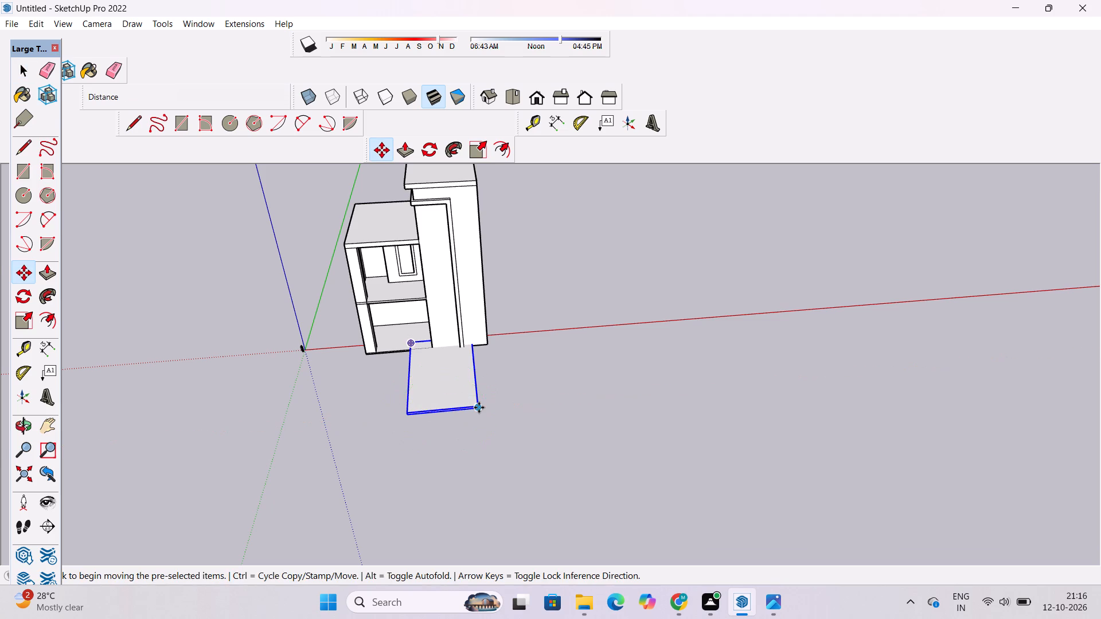
pyautogui.click(479, 408)
pyautogui.scroll(7, 485, 241)
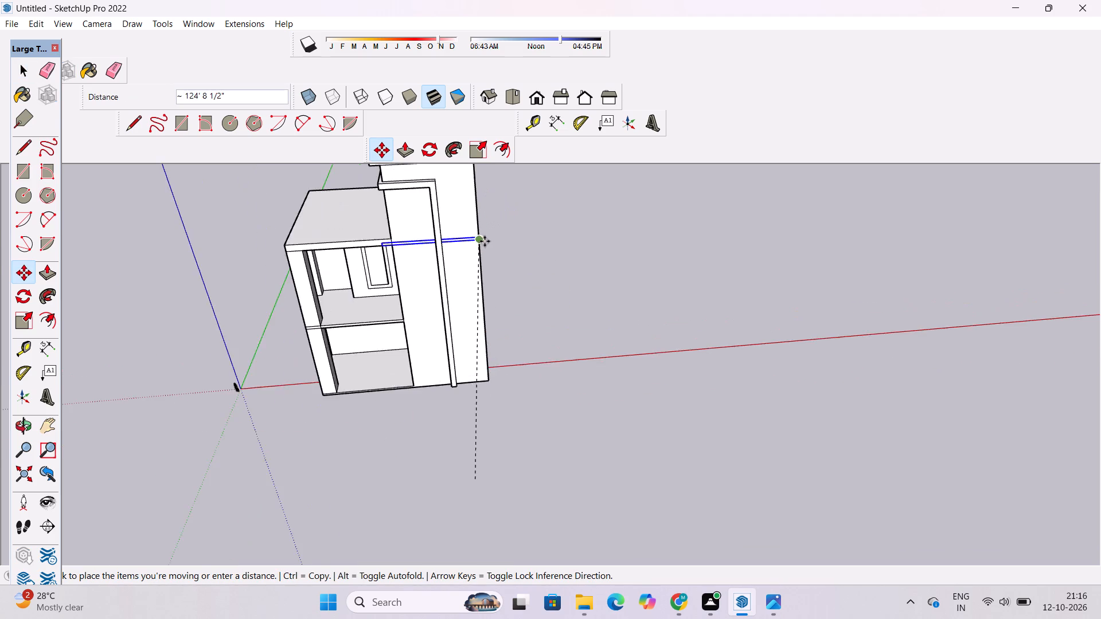
pyautogui.scroll(3, 485, 241)
pyautogui.scroll(1, 541, 416)
pyautogui.press('o')
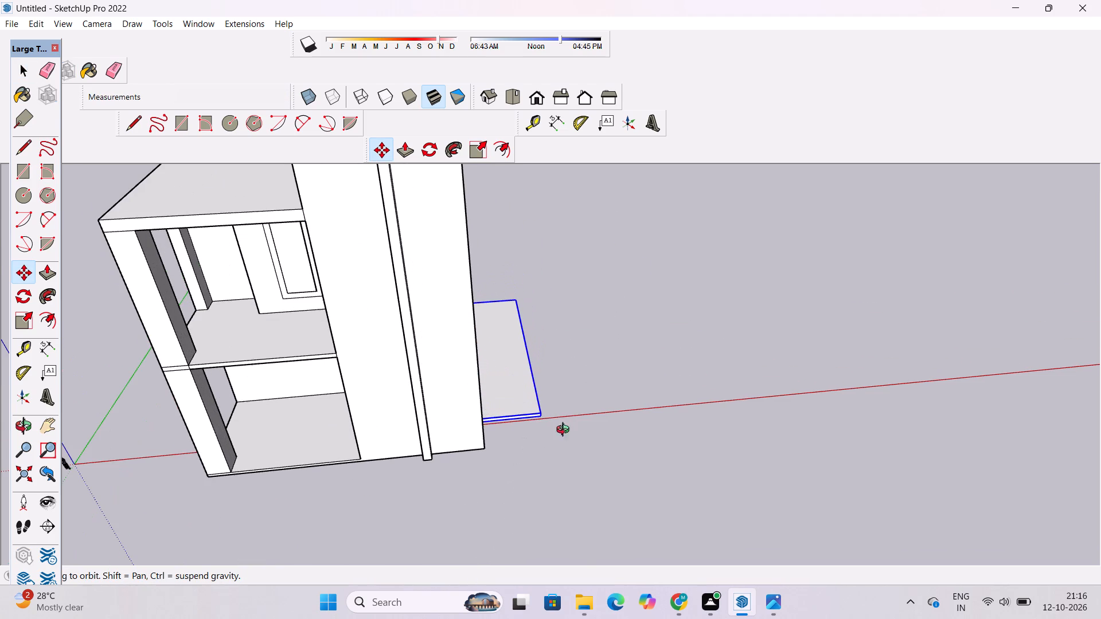
pyautogui.moveTo(554, 442); pyautogui.dragTo(398, 432)
pyautogui.keyDown('shift'); pyautogui.moveTo(539, 441); pyautogui.dragTo(361, 428); pyautogui.keyUp('shift')
pyautogui.keyDown('shift'); pyautogui.moveTo(480, 393); pyautogui.dragTo(457, 411); pyautogui.keyUp('shift')
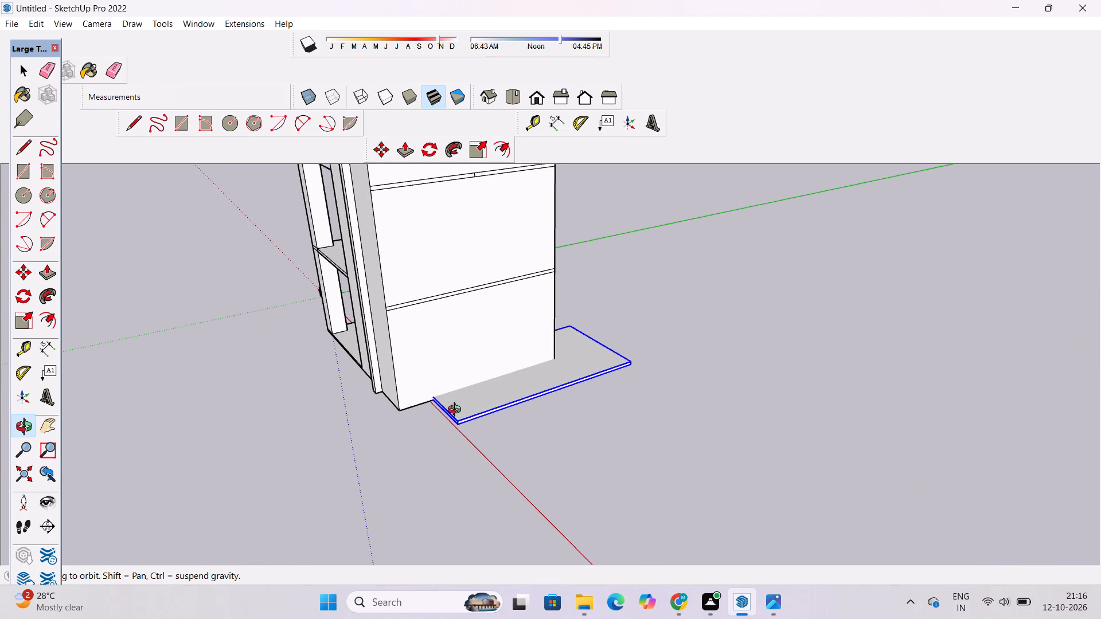
pyautogui.press('m')
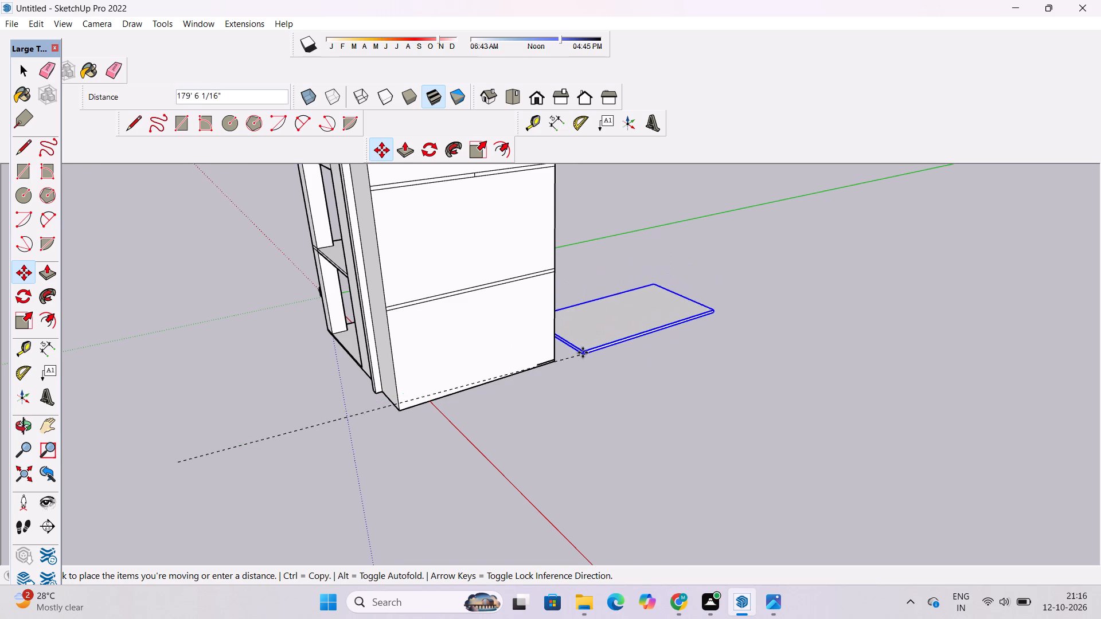
pyautogui.click(584, 339)
pyautogui.press('o')
pyautogui.scroll(-3, 584, 339)
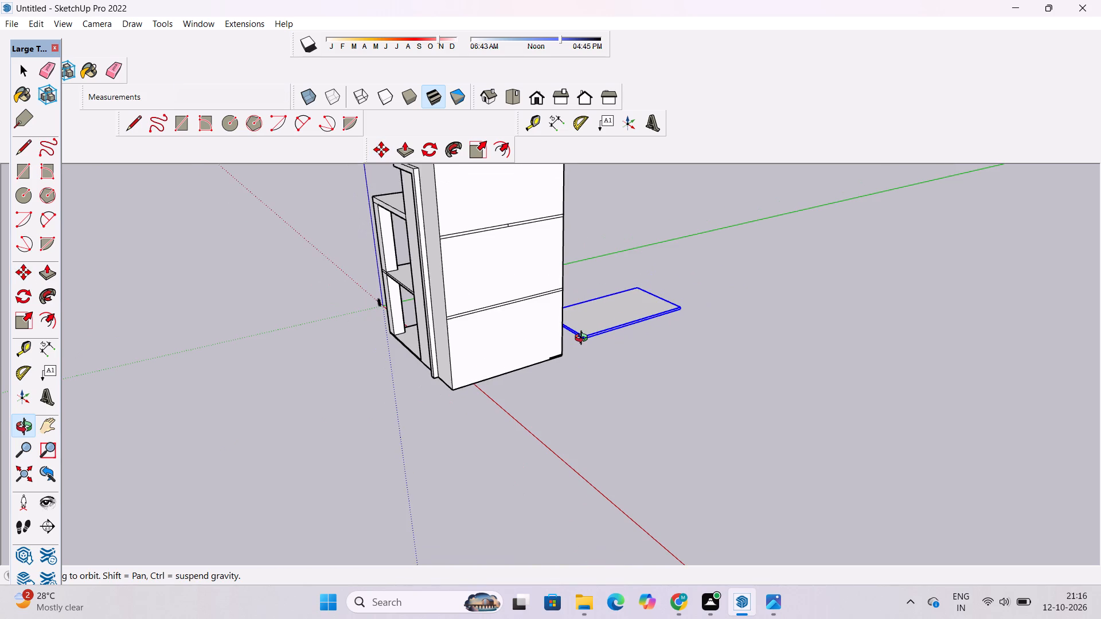
# Erase the short stray edges at the bottom rear corner of the tower's side wall.
pyautogui.moveTo(546, 352); pyautogui.dragTo(565, 361)
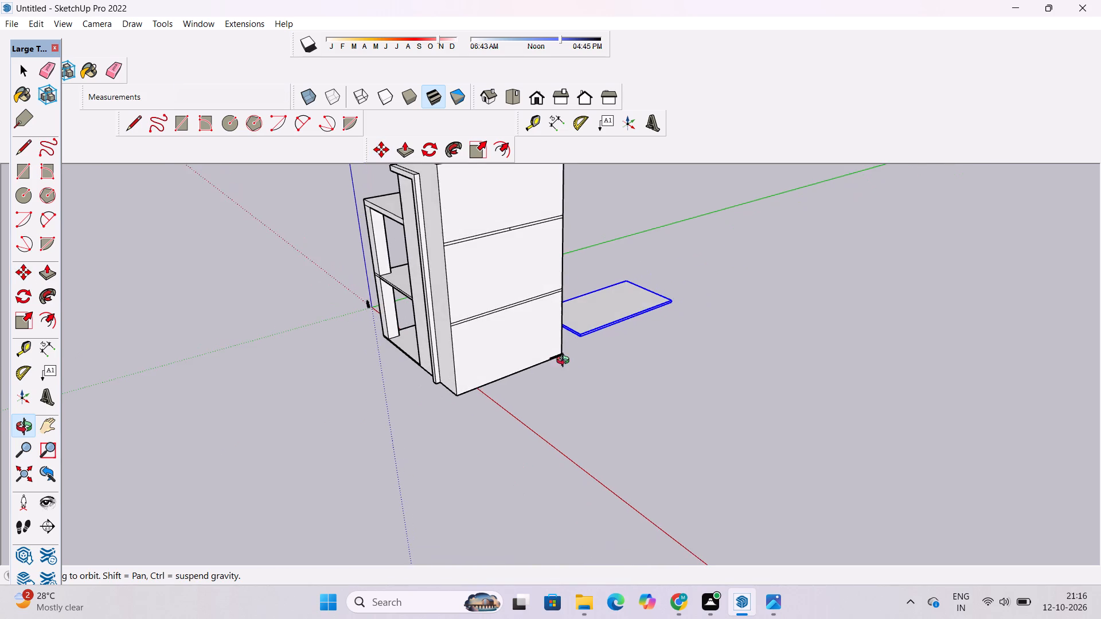
pyautogui.scroll(13, 555, 370)
pyautogui.press('e')
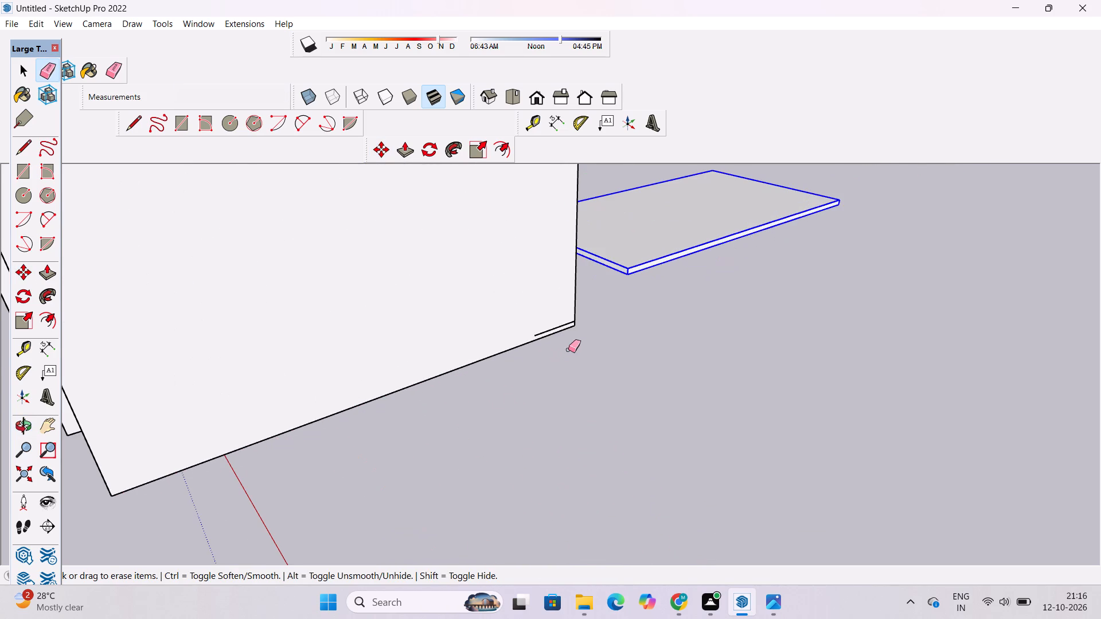
pyautogui.moveTo(554, 315); pyautogui.dragTo(553, 326)
pyautogui.click(553, 328)
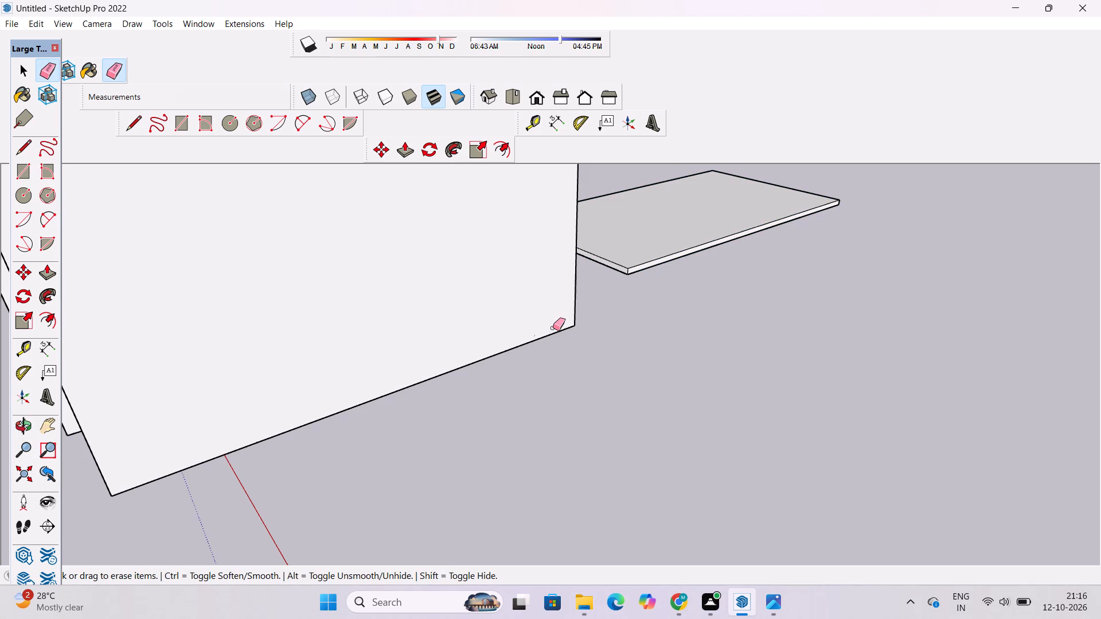
# Examine the house from the tower side round to the front, including the balcony storeys and roof slabs.
pyautogui.press('o')
pyautogui.scroll(-7, 555, 323)
pyautogui.moveTo(553, 365); pyautogui.dragTo(608, 362)
pyautogui.scroll(-3, 612, 371)
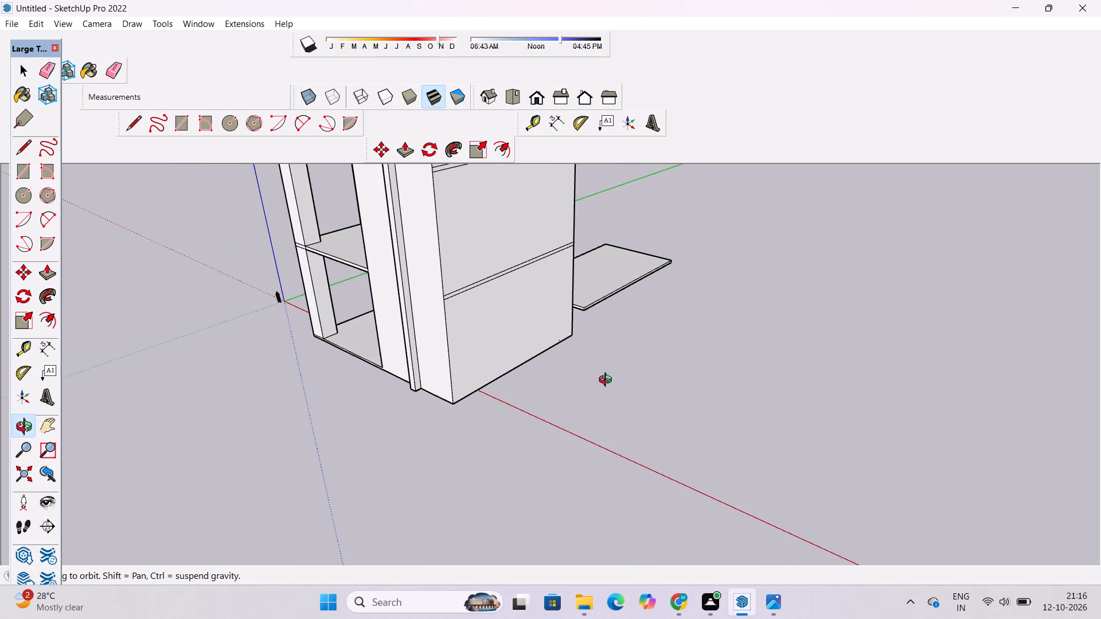
pyautogui.keyDown('shift'); pyautogui.moveTo(587, 394); pyautogui.dragTo(605, 393); pyautogui.keyUp('shift')
pyautogui.moveTo(515, 413); pyautogui.dragTo(612, 398)
pyautogui.scroll(-5, 509, 399)
pyautogui.moveTo(466, 396); pyautogui.dragTo(538, 383)
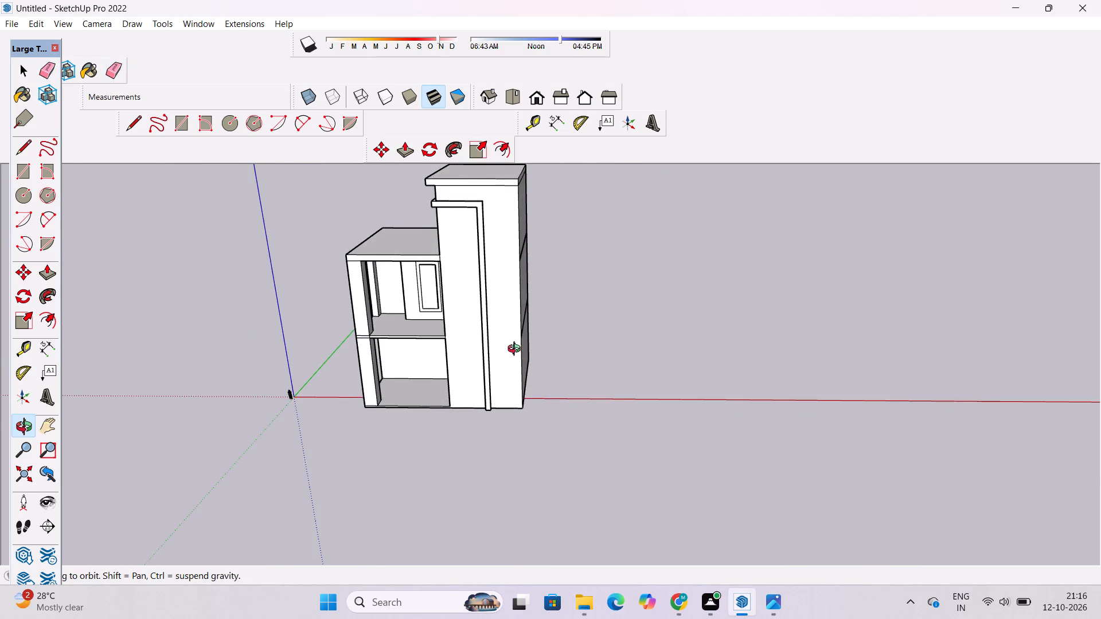
pyautogui.scroll(3, 426, 309)
pyautogui.keyDown('shift'); pyautogui.moveTo(444, 303); pyautogui.dragTo(477, 343); pyautogui.keyUp('shift')
pyautogui.moveTo(482, 393); pyautogui.dragTo(481, 350)
pyautogui.scroll(-5, 481, 344)
pyautogui.keyDown('shift'); pyautogui.moveTo(610, 359); pyautogui.dragTo(507, 344); pyautogui.keyUp('shift')
pyautogui.moveTo(506, 355); pyautogui.dragTo(506, 461)
pyautogui.scroll(3, 522, 418)
pyautogui.keyDown('shift'); pyautogui.moveTo(545, 385); pyautogui.dragTo(562, 425); pyautogui.keyUp('shift')
pyautogui.keyDown('shift'); pyautogui.moveTo(560, 428); pyautogui.dragTo(567, 386); pyautogui.keyUp('shift')
pyautogui.moveTo(544, 418); pyautogui.dragTo(567, 381)
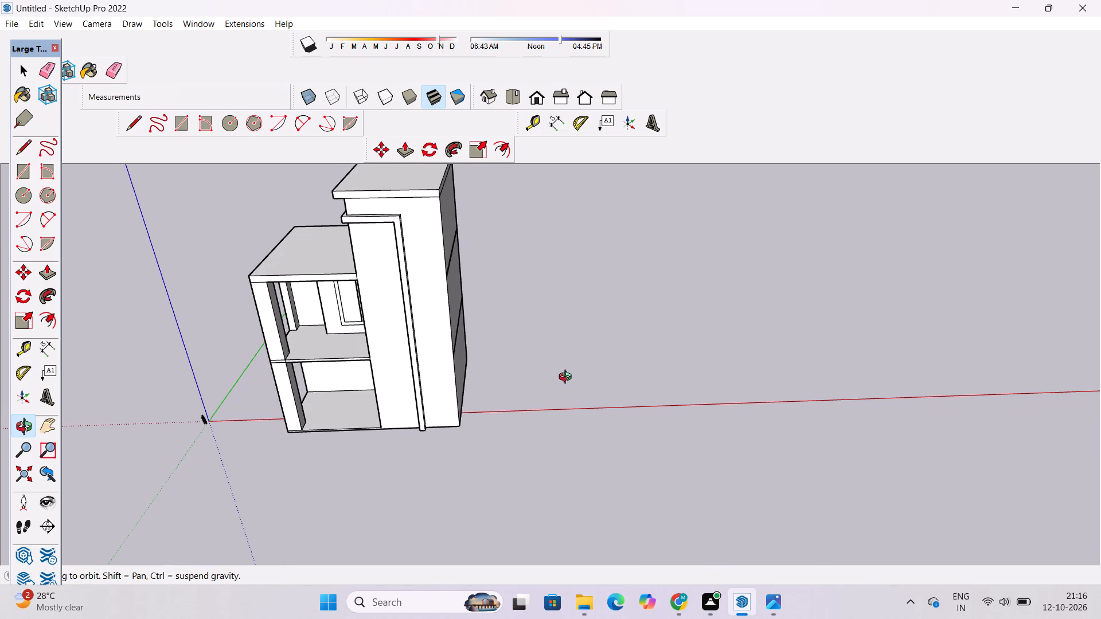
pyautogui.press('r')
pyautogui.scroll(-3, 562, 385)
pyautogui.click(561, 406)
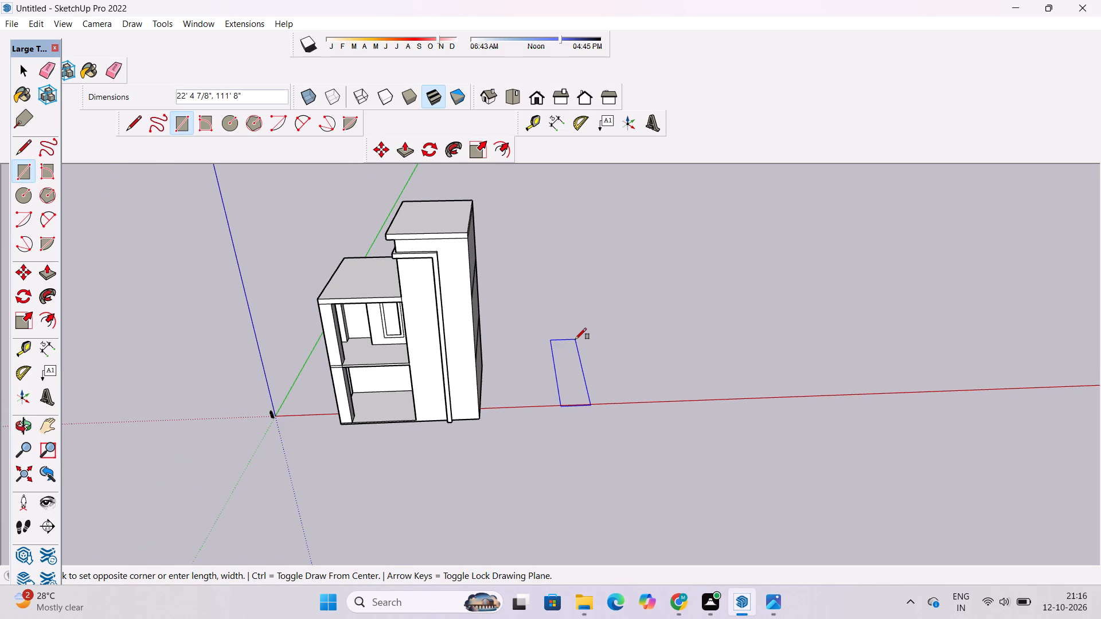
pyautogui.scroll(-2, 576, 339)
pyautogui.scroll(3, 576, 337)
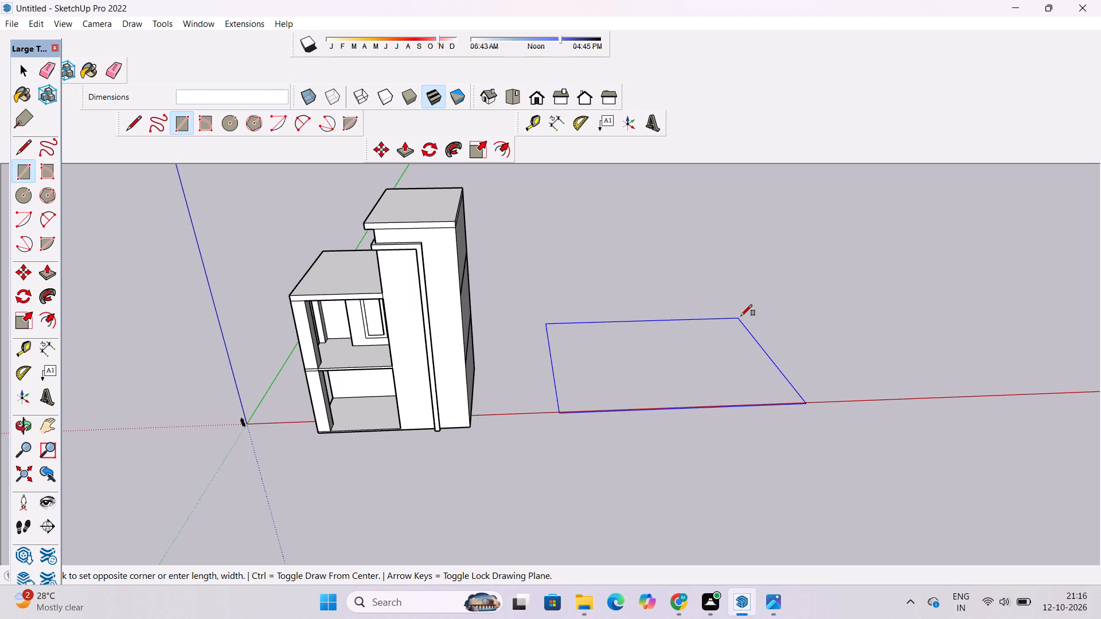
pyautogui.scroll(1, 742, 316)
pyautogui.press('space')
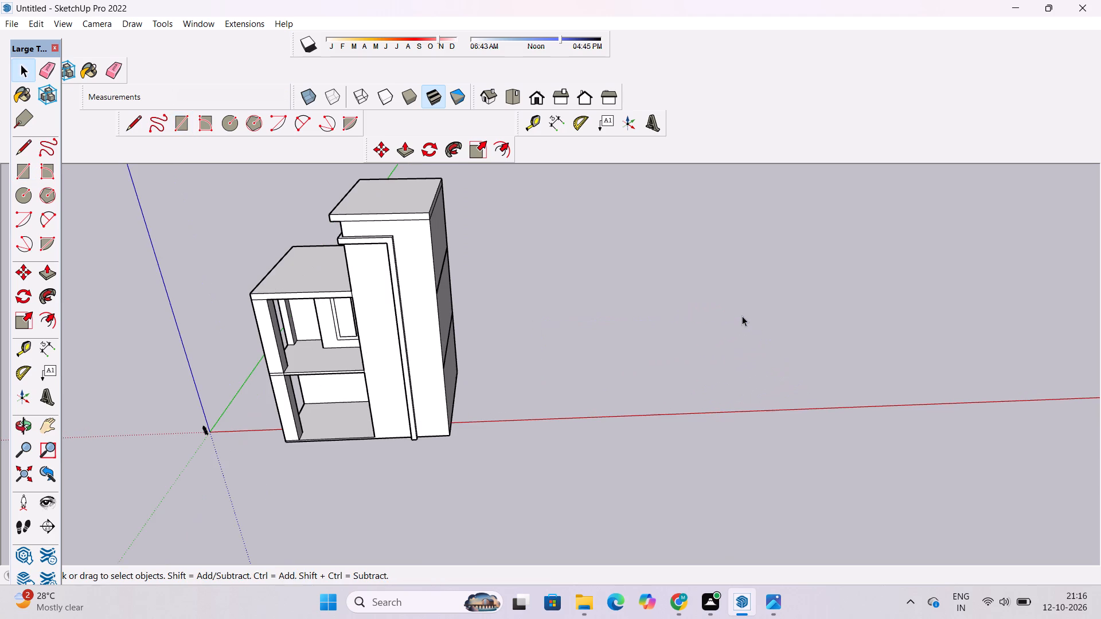
# Examine the tower's base and the house's layout from above and around its front corner.
pyautogui.write('o')
pyautogui.scroll(2, 463, 459)
pyautogui.scroll(6, 448, 377)
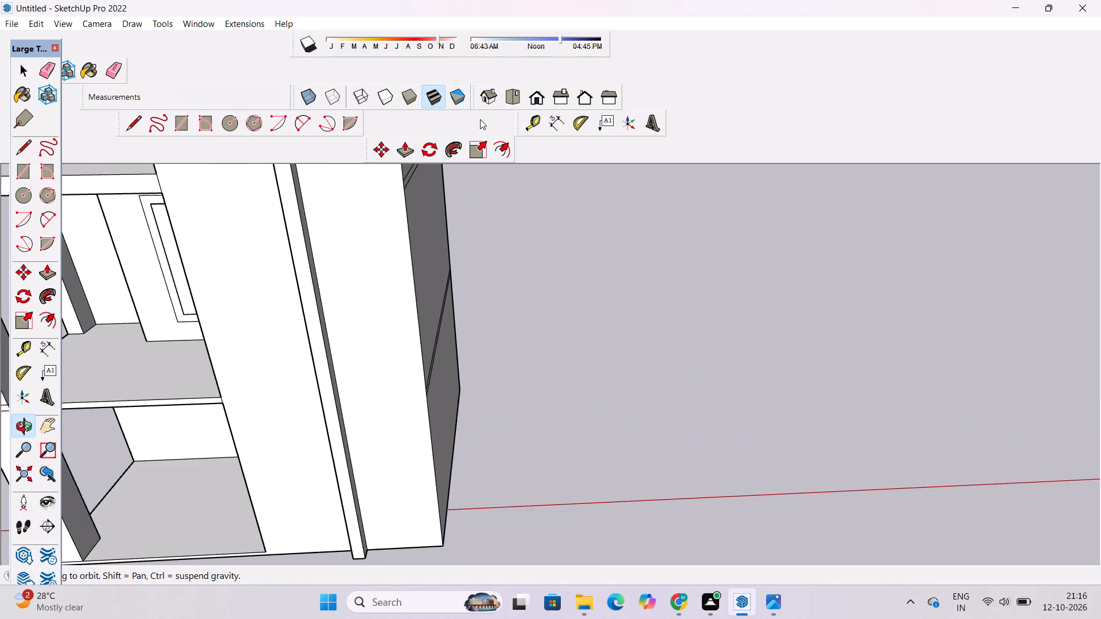
pyautogui.click(508, 102)
pyautogui.scroll(-4, 342, 240)
pyautogui.scroll(-4, 371, 193)
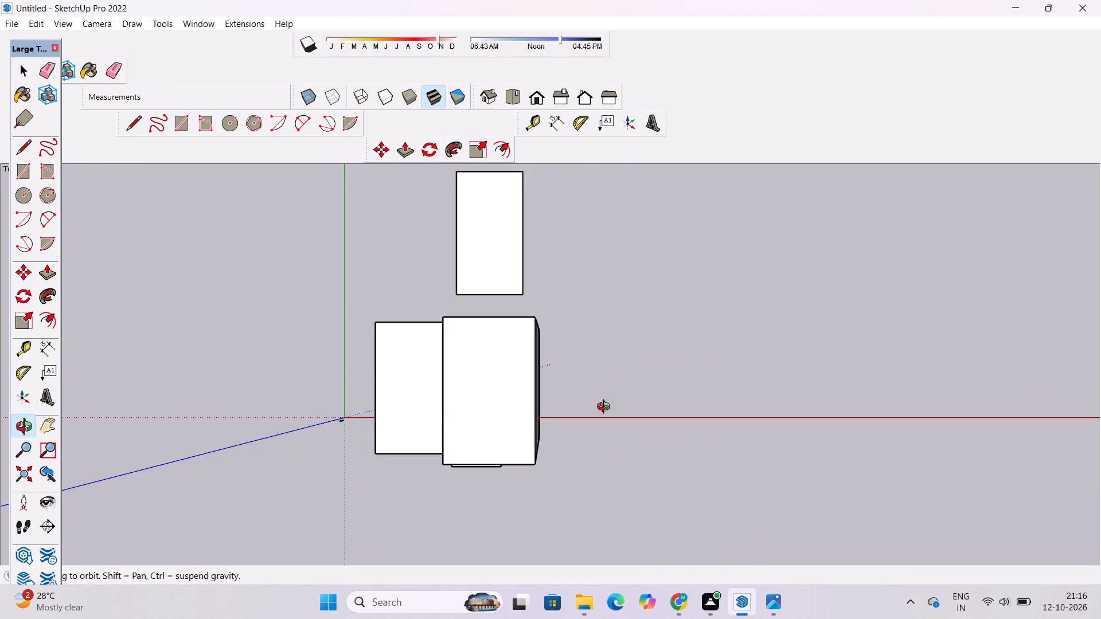
pyautogui.scroll(20, 633, 452)
pyautogui.scroll(1, 553, 434)
pyautogui.moveTo(566, 492); pyautogui.dragTo(571, 420)
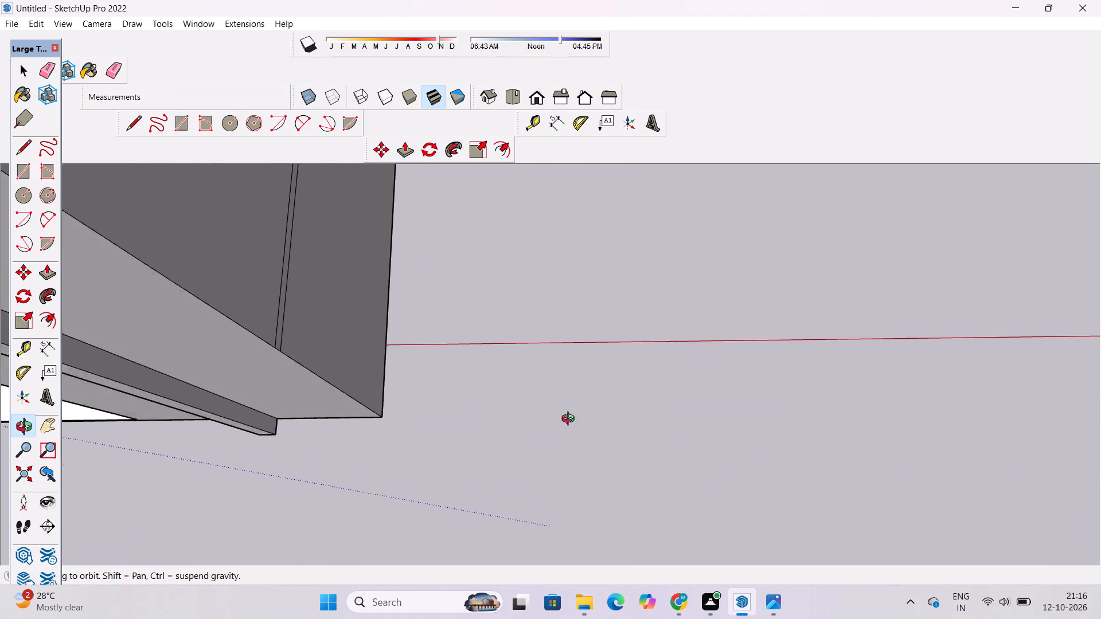
pyautogui.moveTo(571, 420); pyautogui.dragTo(574, 393)
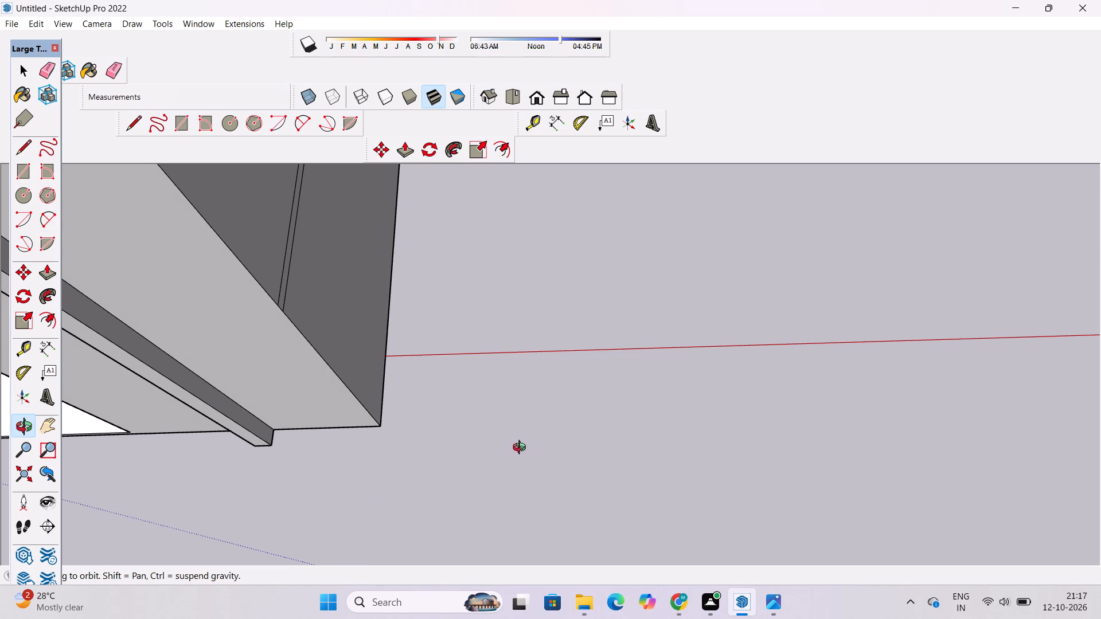
pyautogui.scroll(5, 487, 440)
pyautogui.click(509, 96)
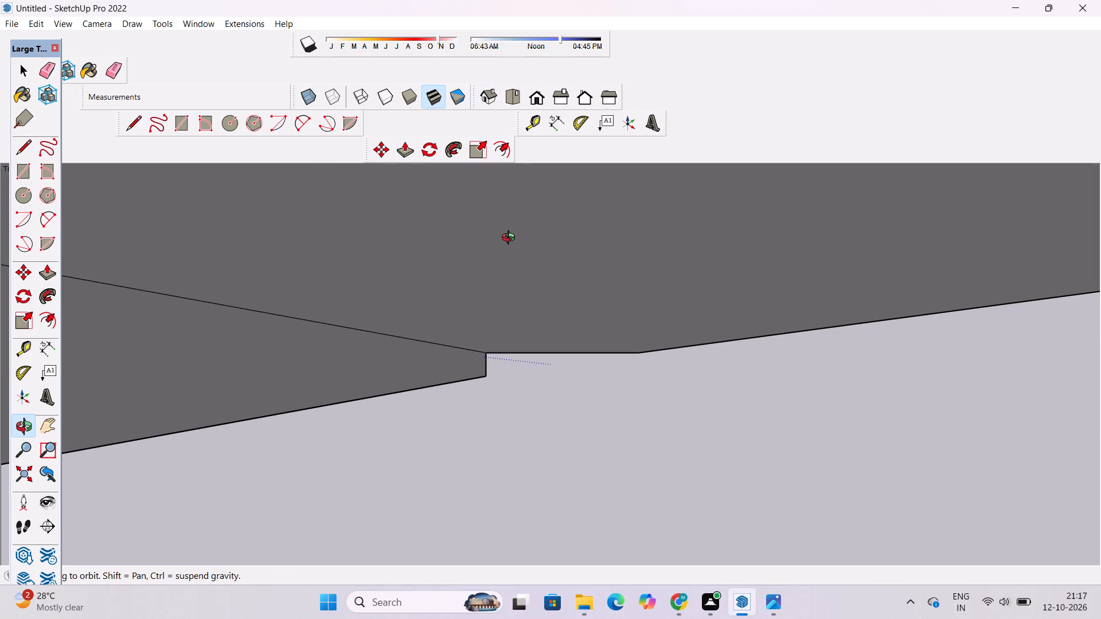
pyautogui.scroll(-20, 434, 256)
pyautogui.scroll(-11, 434, 256)
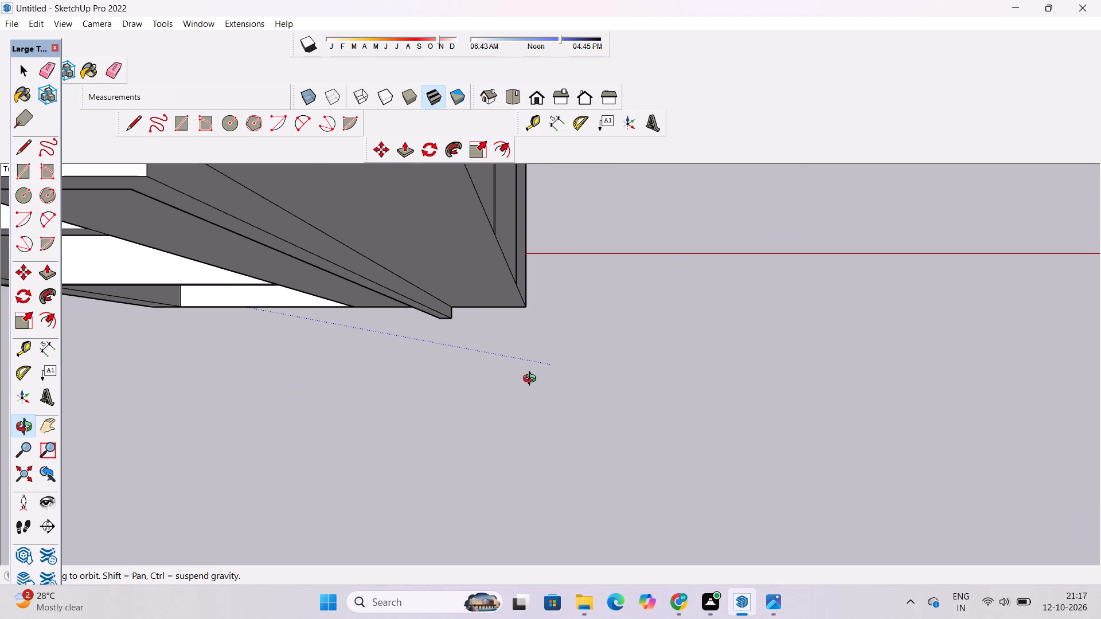
pyautogui.scroll(4, 576, 363)
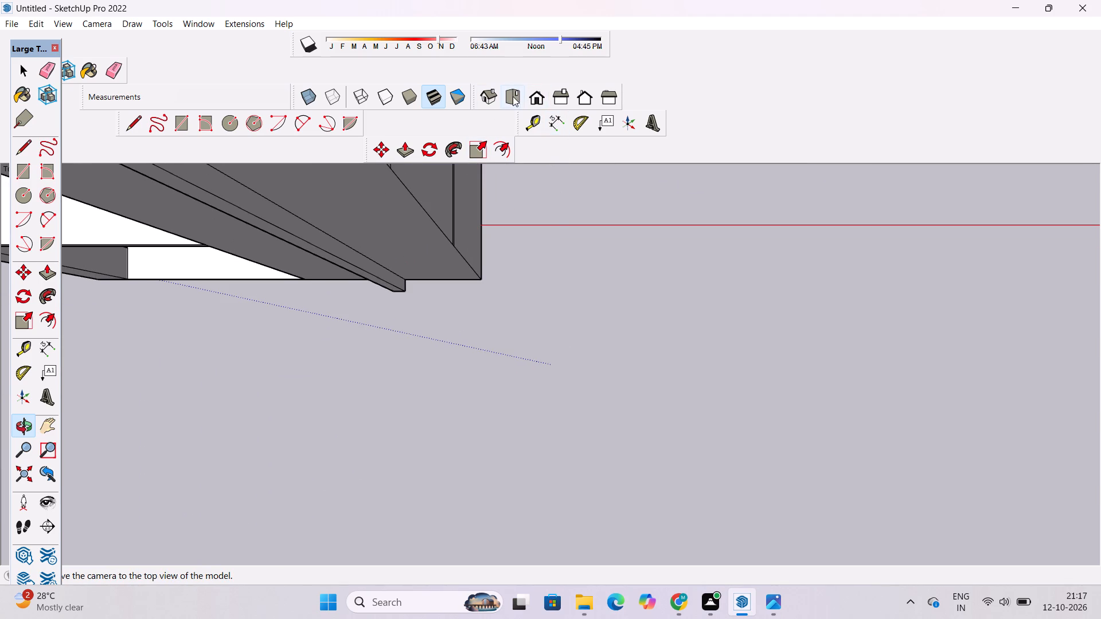
pyautogui.click(512, 97)
pyautogui.scroll(-13, 556, 276)
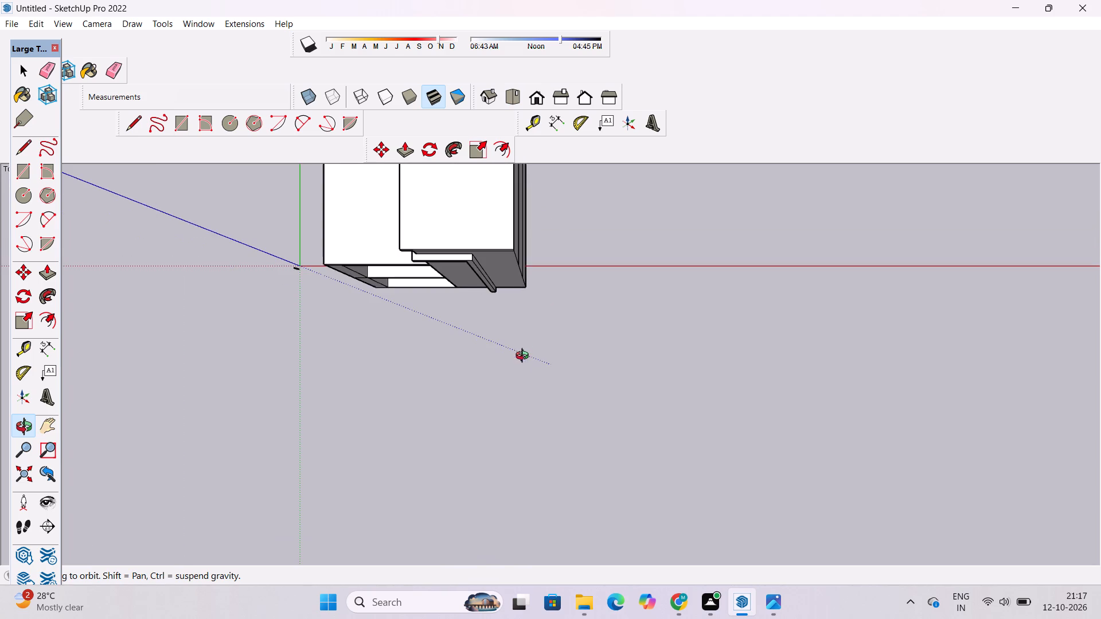
pyautogui.moveTo(523, 391); pyautogui.dragTo(523, 245)
pyautogui.scroll(-5, 524, 244)
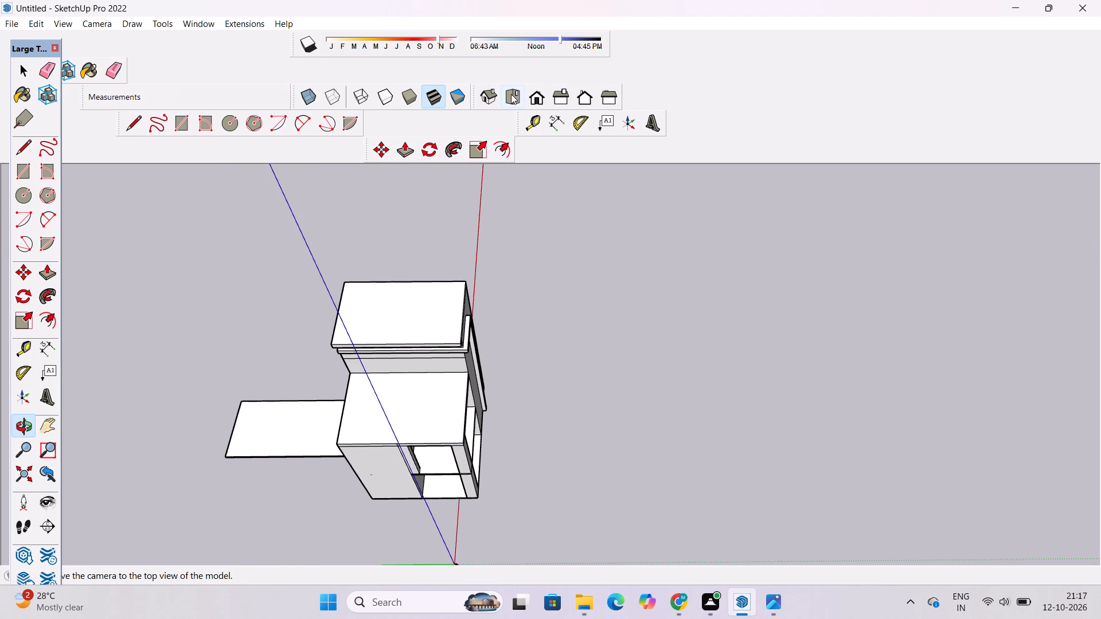
# Compare the house's front with the reference photo of the green facade.
pyautogui.click(511, 94)
pyautogui.scroll(-5, 521, 173)
pyautogui.moveTo(516, 430); pyautogui.dragTo(521, 174)
pyautogui.moveTo(576, 439); pyautogui.dragTo(573, 350)
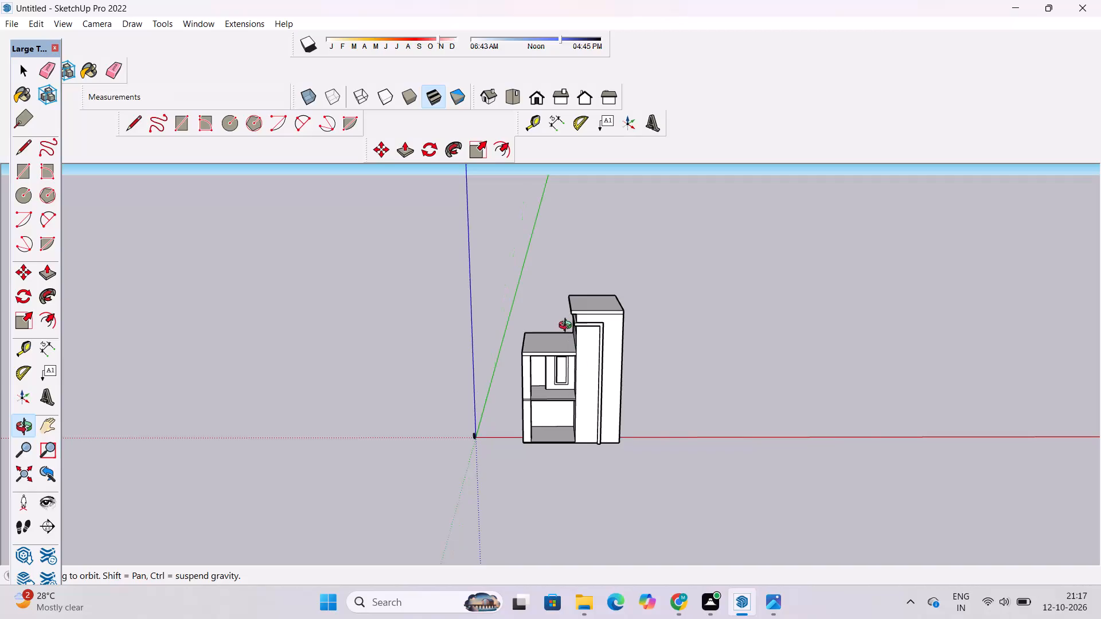
pyautogui.click(744, 605)
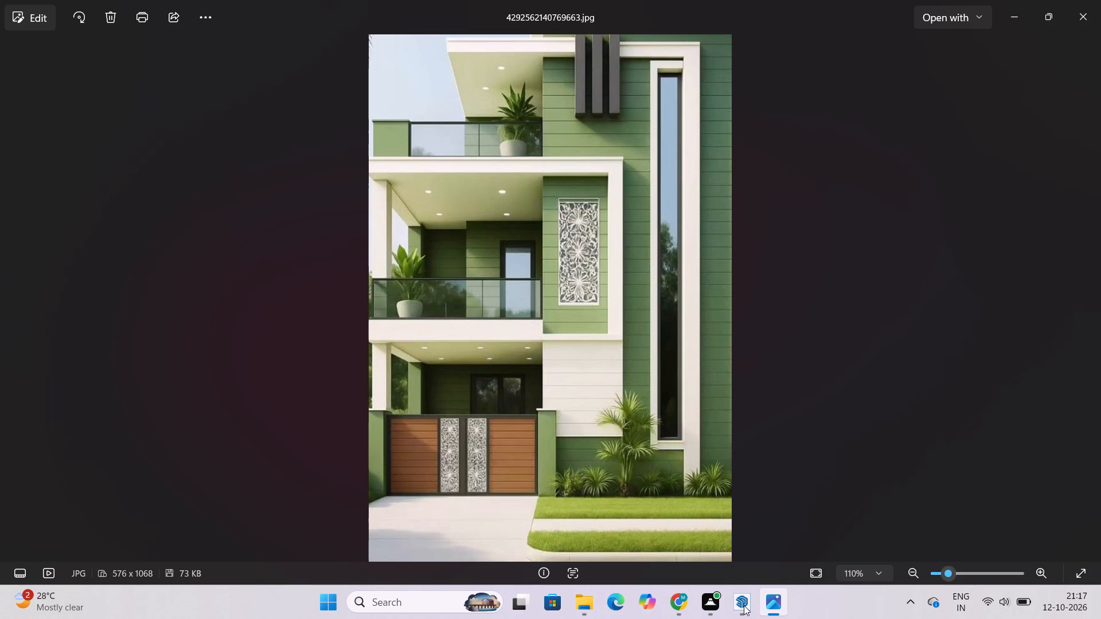
pyautogui.click(744, 605)
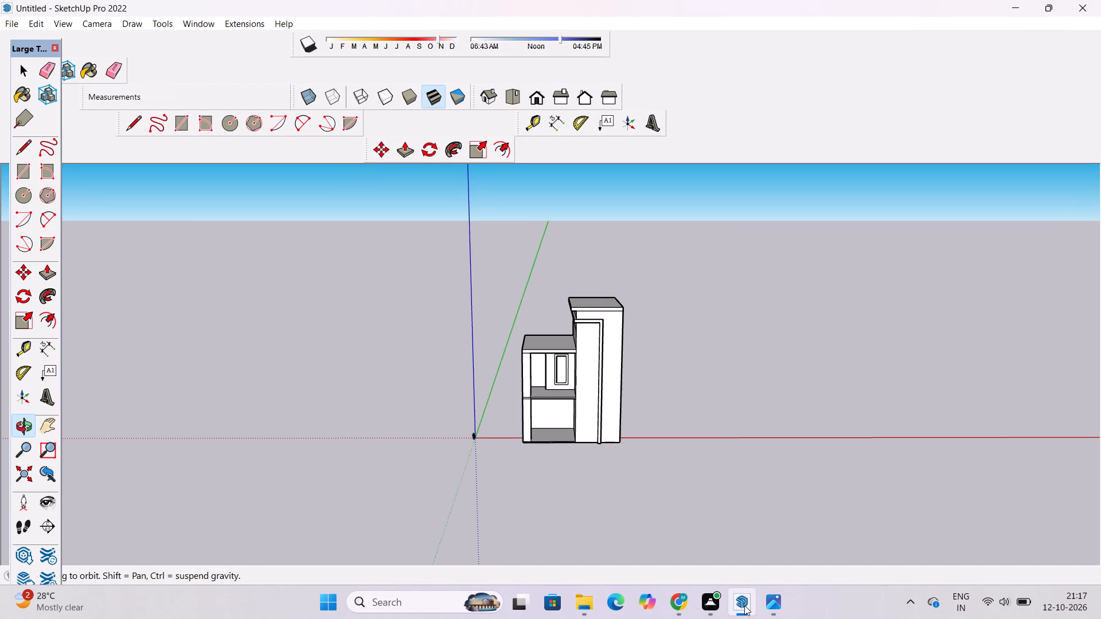
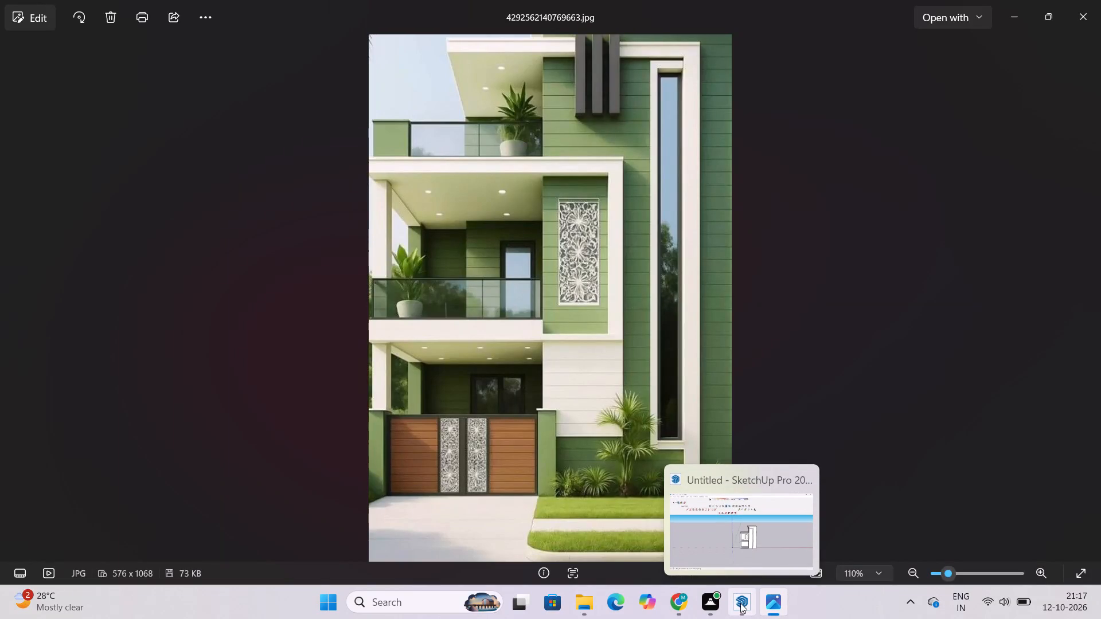
# Switch back to SketchUp and examine the lower roof slab, the tower's side wall and its upper ledge.
pyautogui.click(740, 603)
pyautogui.scroll(4, 604, 342)
pyautogui.moveTo(604, 342); pyautogui.dragTo(612, 380)
pyautogui.moveTo(610, 380); pyautogui.dragTo(550, 363)
pyautogui.scroll(9, 570, 308)
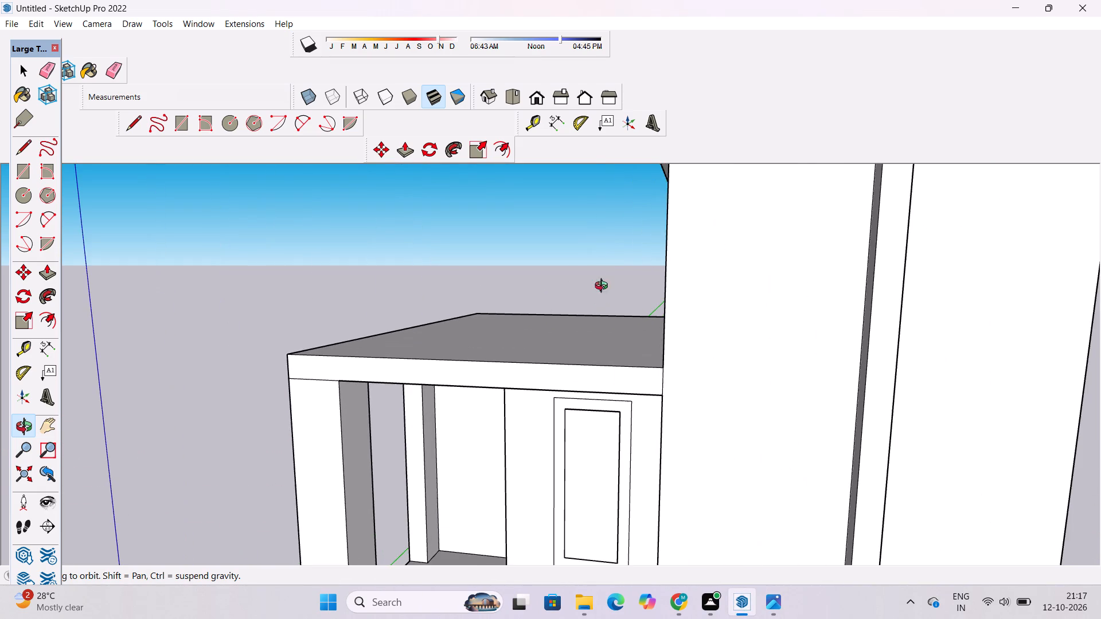
pyautogui.scroll(-4, 607, 269)
pyautogui.moveTo(633, 275); pyautogui.dragTo(682, 302)
pyautogui.scroll(-3, 682, 305)
pyautogui.scroll(5, 641, 304)
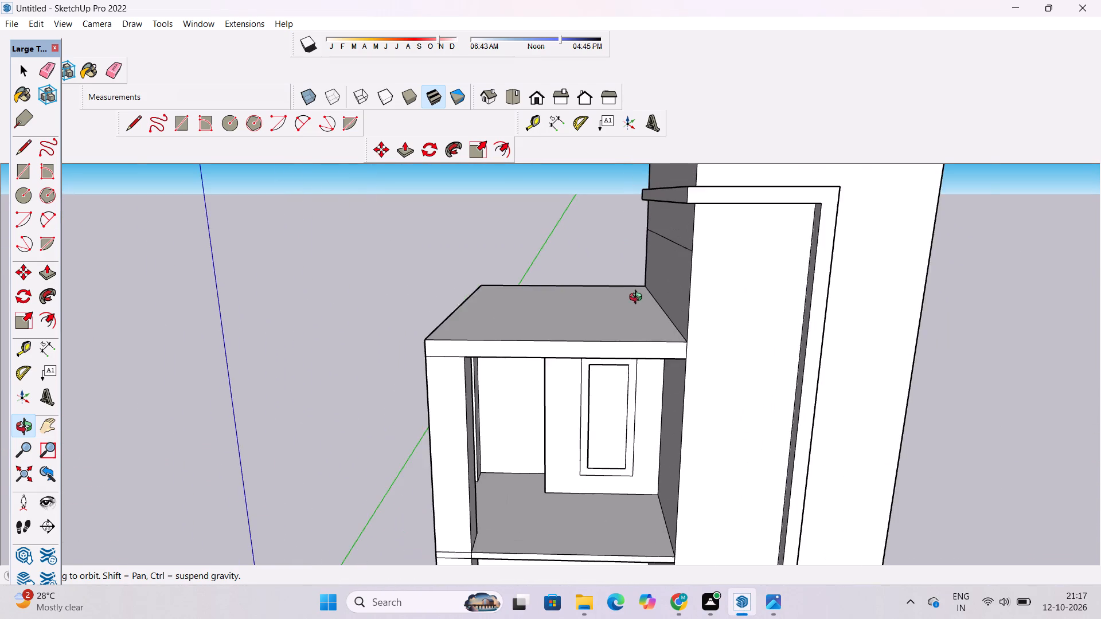
pyautogui.moveTo(638, 299); pyautogui.dragTo(691, 323)
pyautogui.scroll(2, 693, 307)
pyautogui.scroll(-5, 693, 291)
pyautogui.moveTo(704, 271); pyautogui.dragTo(687, 275)
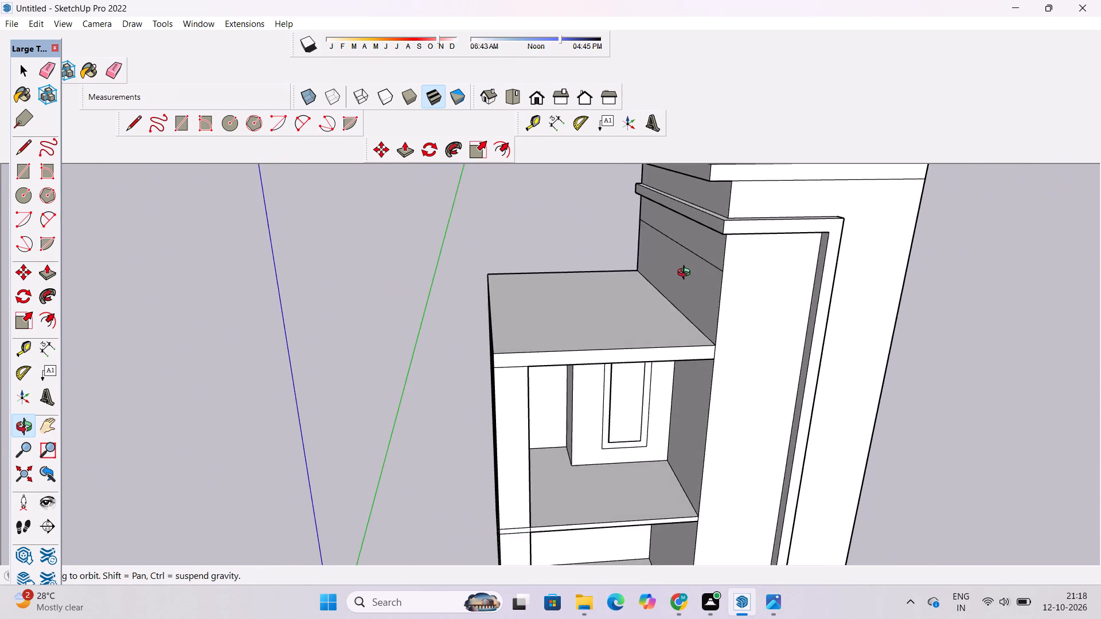
pyautogui.scroll(3, 686, 274)
pyautogui.keyDown('shift'); pyautogui.moveTo(686, 272); pyautogui.dragTo(680, 222); pyautogui.keyUp('shift')
pyautogui.scroll(-5, 674, 205)
pyautogui.keyDown('shift'); pyautogui.moveTo(671, 247); pyautogui.dragTo(688, 361); pyautogui.keyUp('shift')
pyautogui.moveTo(688, 359); pyautogui.dragTo(769, 380)
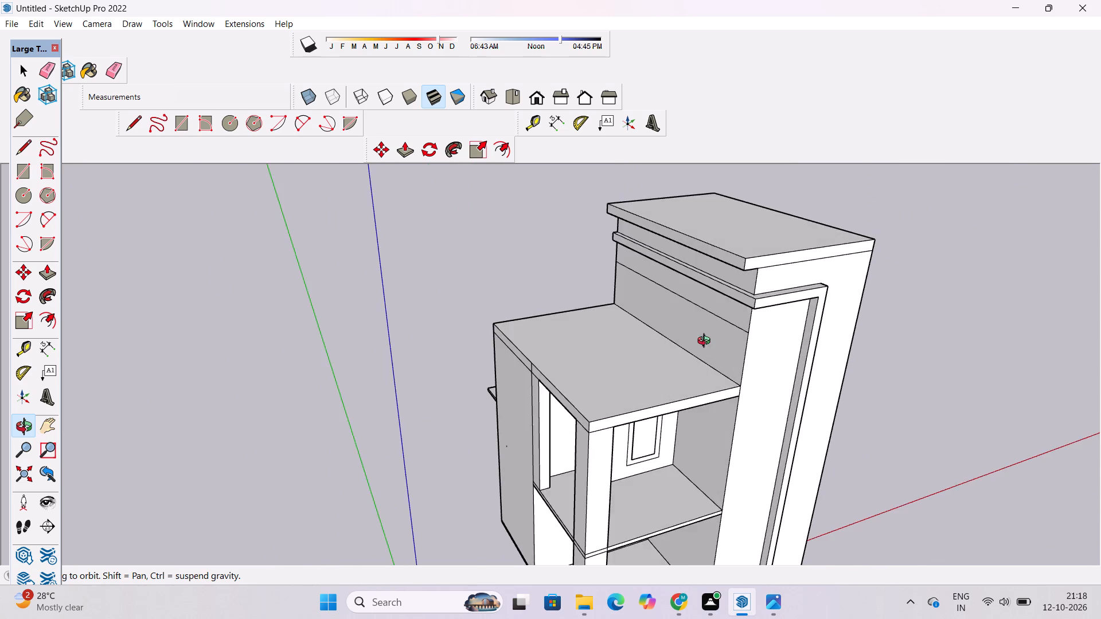
pyautogui.scroll(3, 706, 342)
pyautogui.keyDown('shift'); pyautogui.moveTo(710, 339); pyautogui.dragTo(712, 345); pyautogui.keyUp('shift')
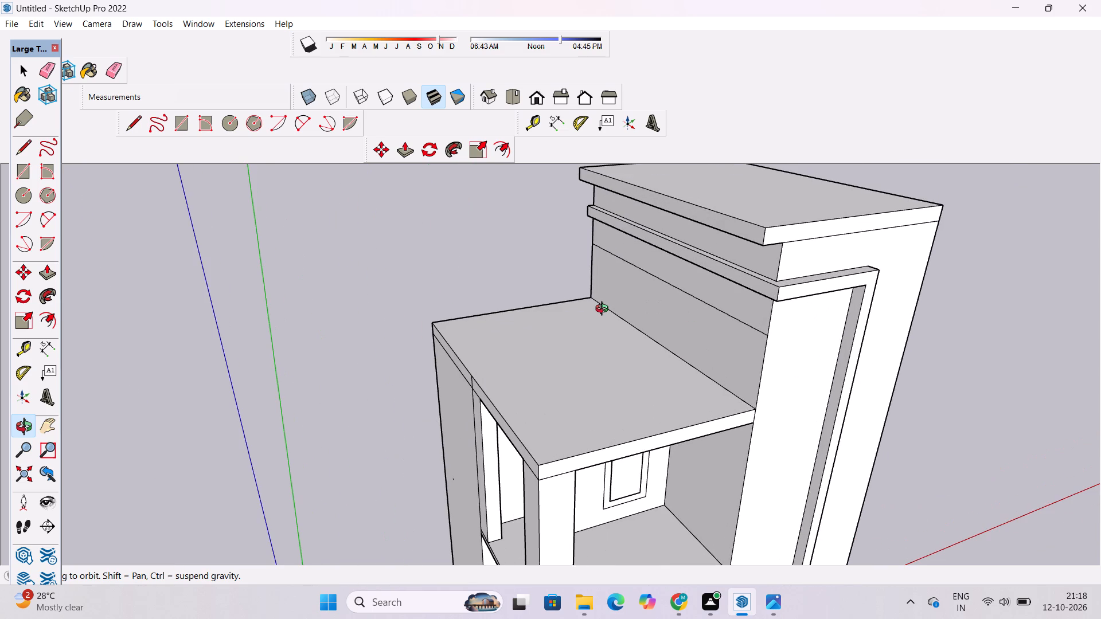
pyautogui.scroll(-1, 696, 331)
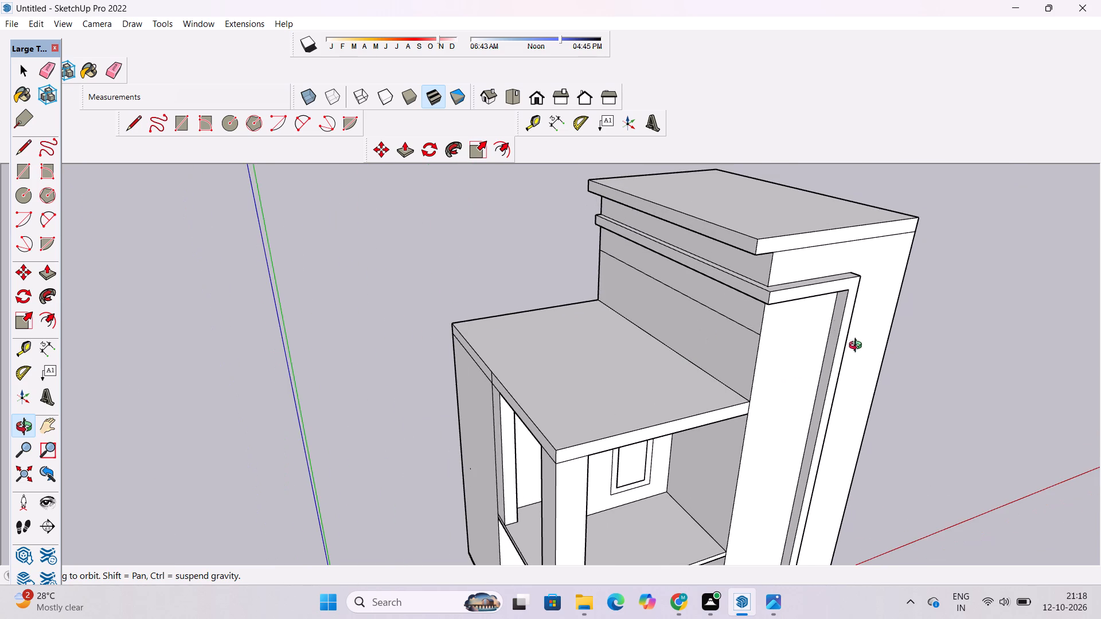
pyautogui.moveTo(842, 387); pyautogui.dragTo(803, 350)
pyautogui.scroll(3, 783, 348)
pyautogui.keyDown('shift'); pyautogui.moveTo(769, 352); pyautogui.dragTo(768, 305); pyautogui.keyUp('shift')
pyautogui.scroll(-3, 723, 283)
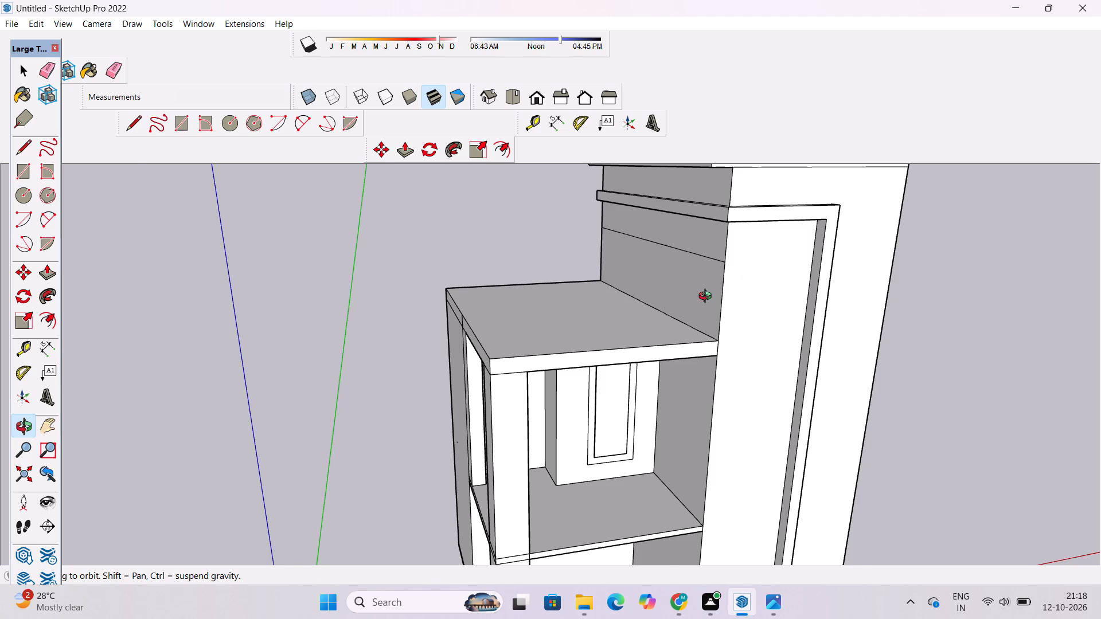
# Place a guide 5' below the existing horizontal line on the tower's side wall above the lower roof.
pyautogui.scroll(1, 708, 297)
pyautogui.keyDown('shift'); pyautogui.moveTo(709, 296); pyautogui.dragTo(700, 296); pyautogui.keyUp('shift')
pyautogui.moveTo(700, 298); pyautogui.dragTo(734, 319)
pyautogui.keyDown('shift'); pyautogui.moveTo(721, 301); pyautogui.dragTo(693, 301); pyautogui.keyUp('shift')
pyautogui.moveTo(693, 301); pyautogui.dragTo(692, 296)
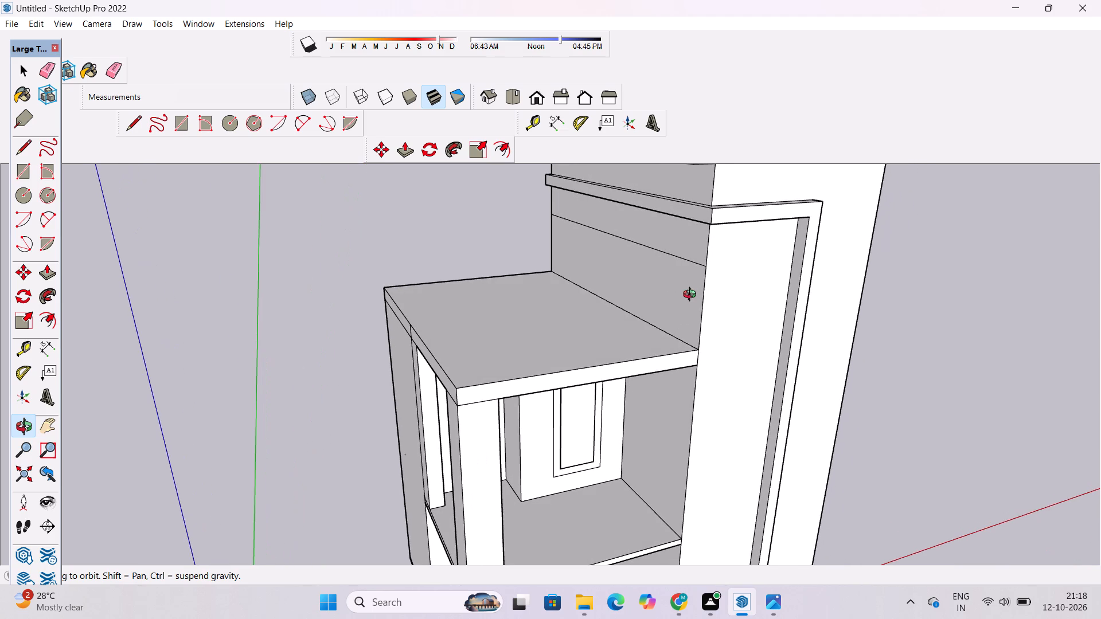
pyautogui.press('t')
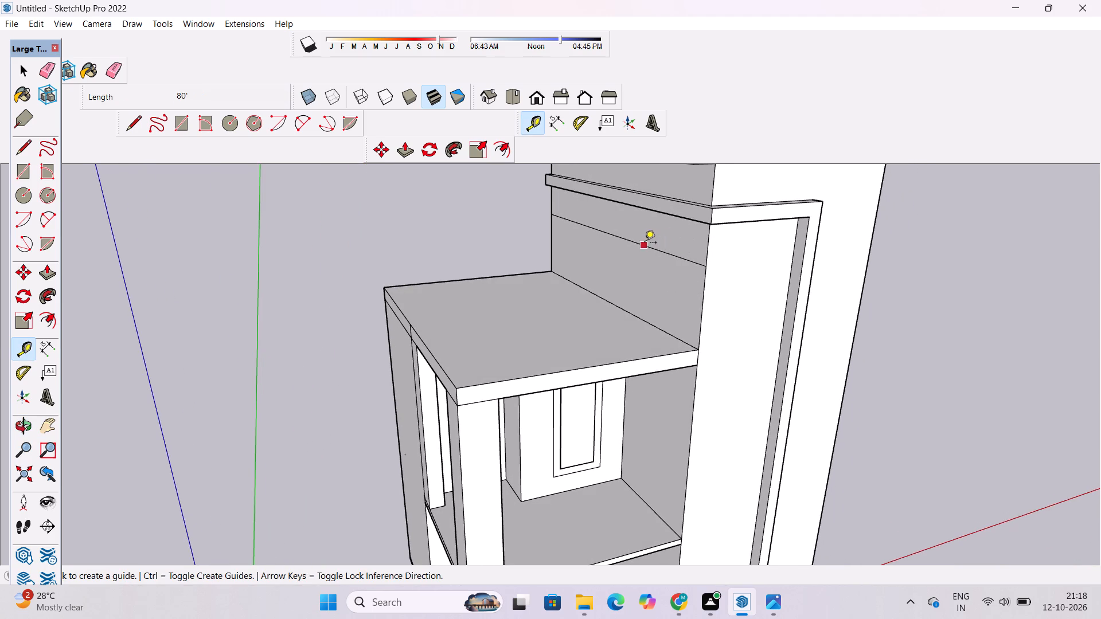
pyautogui.click(614, 232)
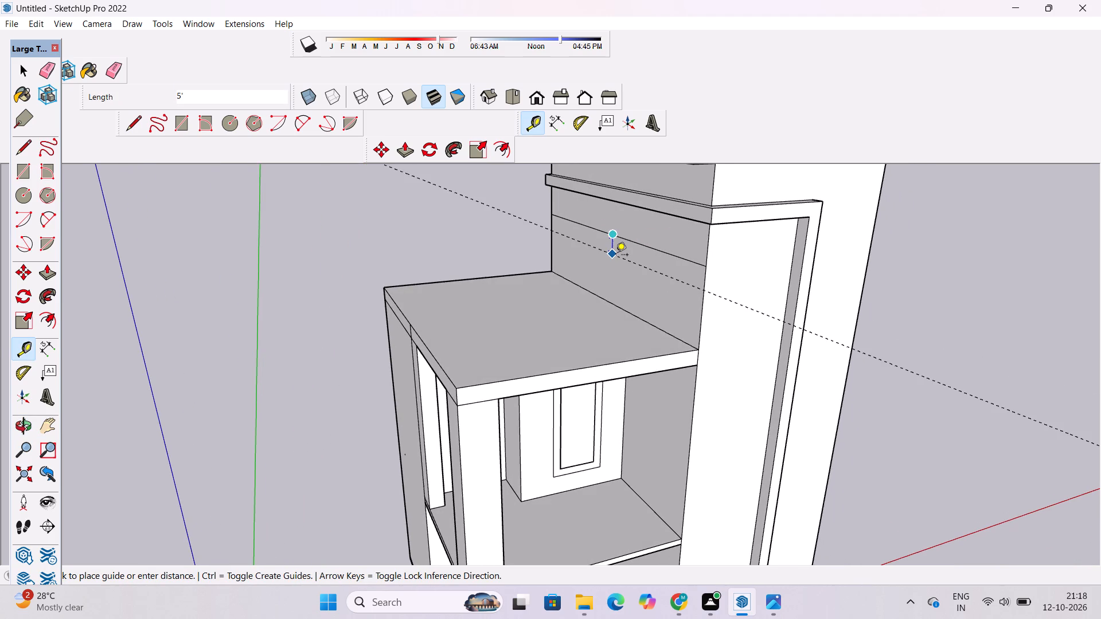
pyautogui.write("5'")
pyautogui.press('Return')
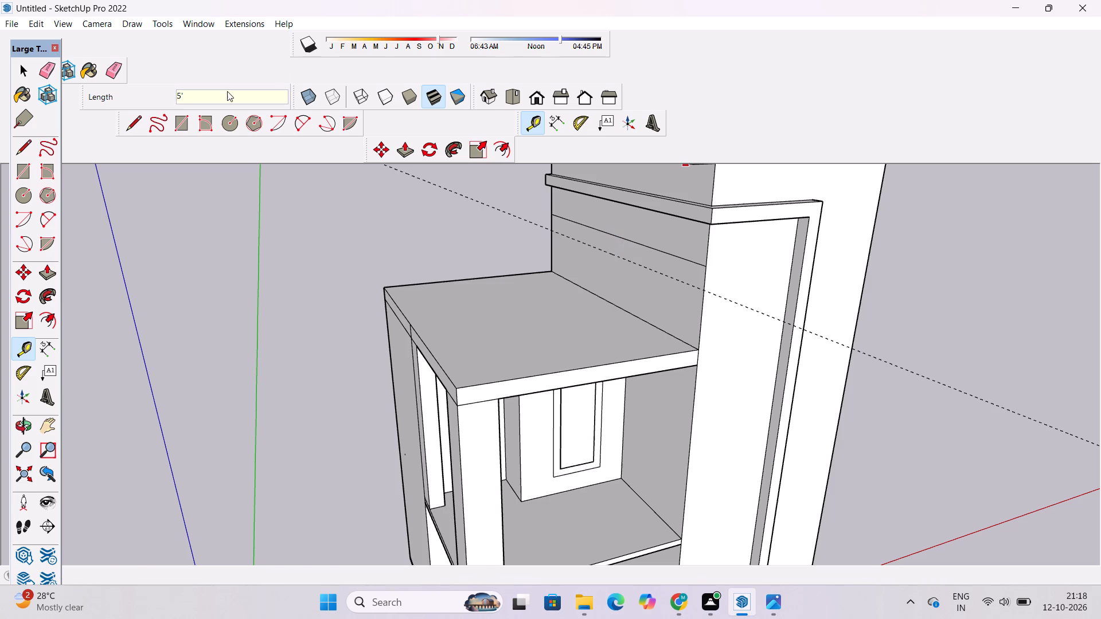
# Draw a line along the guide from the side wall's front edge to its rear edge, and erase the guide.
pyautogui.press('l')
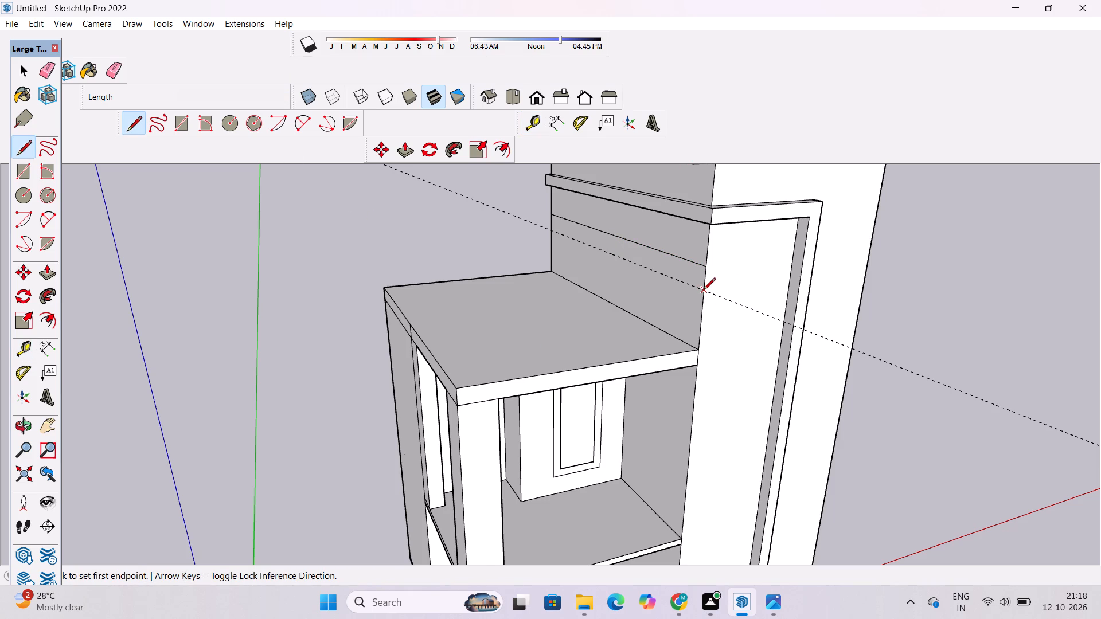
pyautogui.click(704, 291)
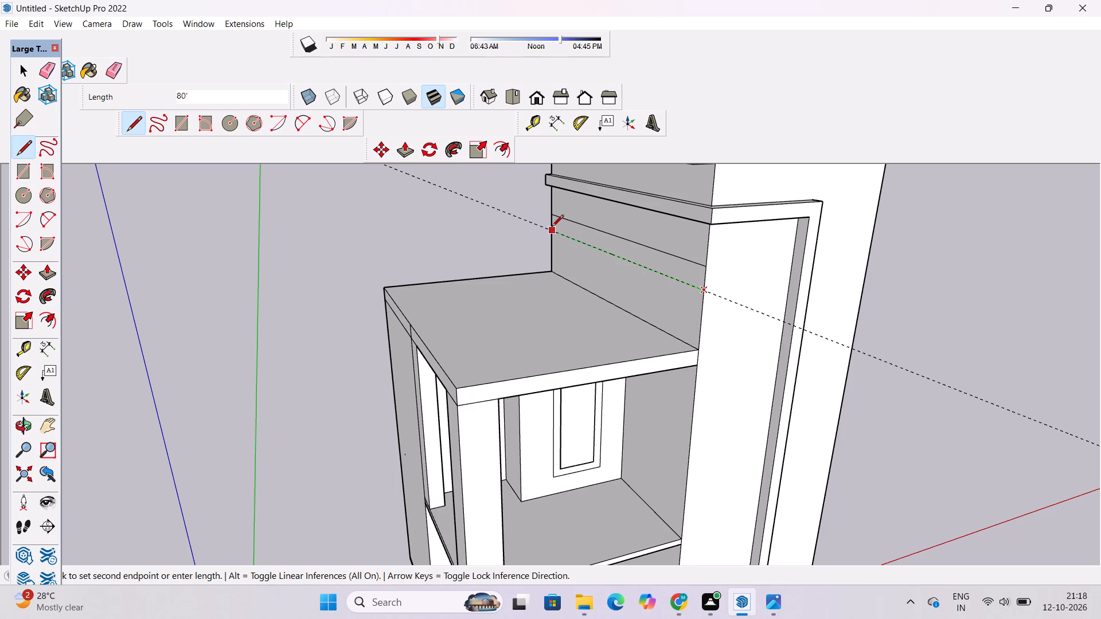
pyautogui.scroll(6, 551, 231)
pyautogui.click(551, 231)
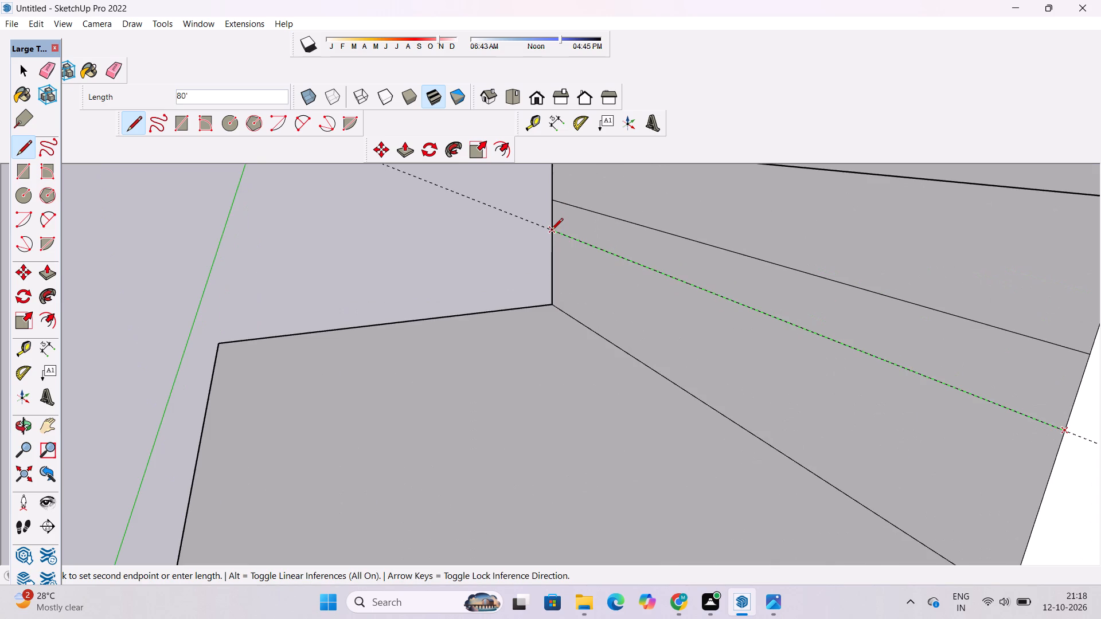
pyautogui.press('e')
pyautogui.moveTo(507, 194); pyautogui.dragTo(509, 213)
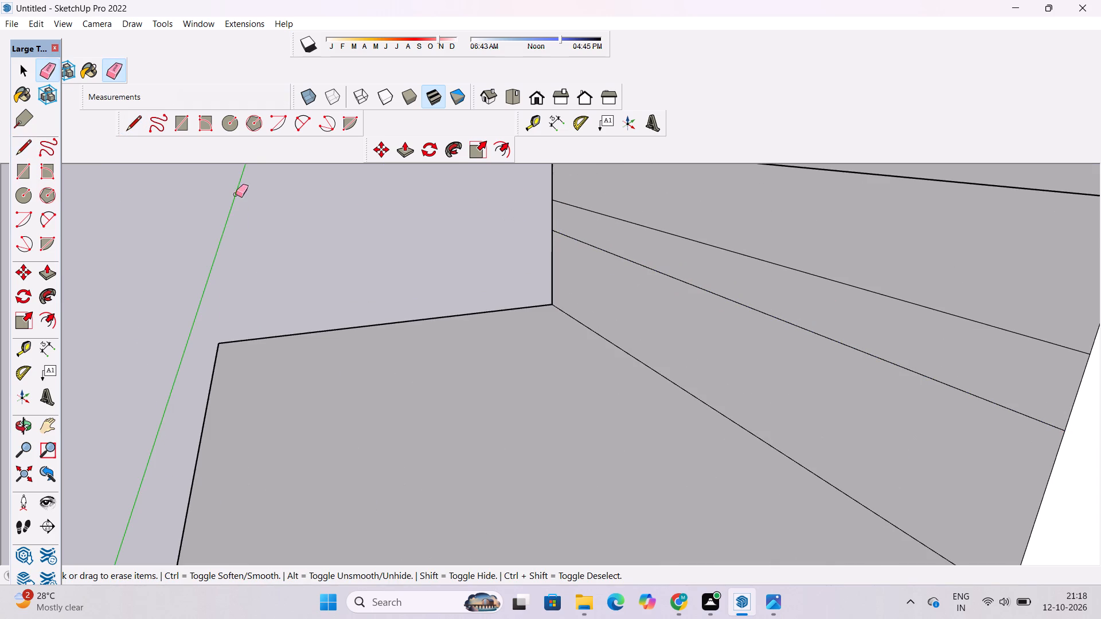
# Examine the whole house and the lined tower side wall from around the front corner.
pyautogui.click(28, 420)
pyautogui.scroll(-11, 388, 311)
pyautogui.scroll(-1, 434, 292)
pyautogui.keyDown('shift'); pyautogui.moveTo(435, 331); pyautogui.dragTo(535, 257); pyautogui.keyUp('shift')
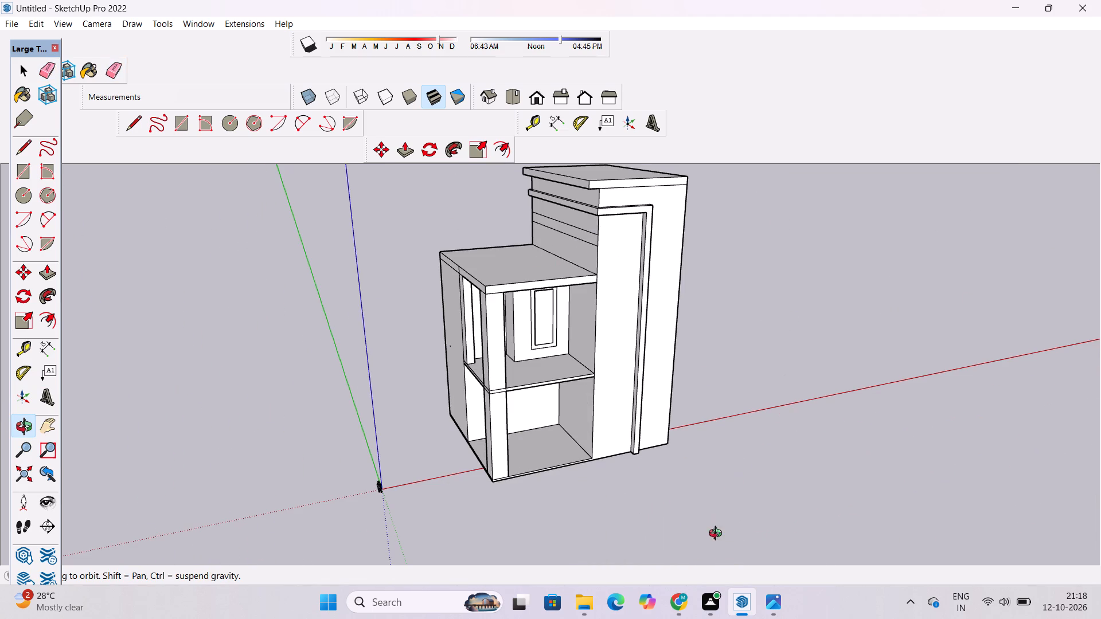
pyautogui.moveTo(640, 237); pyautogui.dragTo(566, 271)
pyautogui.moveTo(566, 279); pyautogui.dragTo(423, 257)
pyautogui.moveTo(423, 257); pyautogui.dragTo(627, 285)
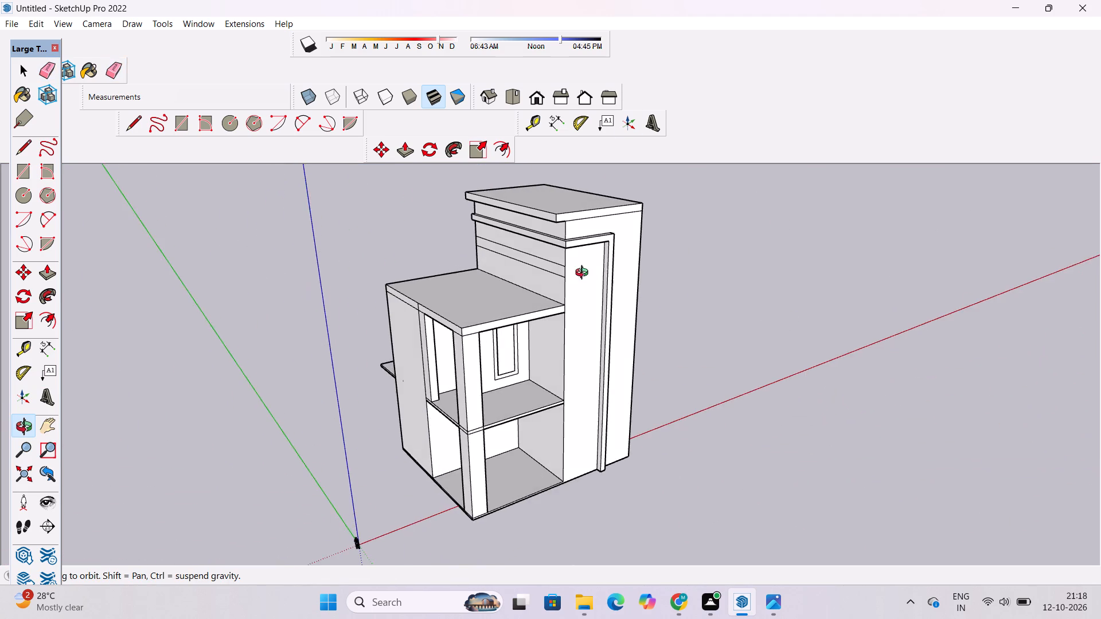
pyautogui.scroll(2, 581, 274)
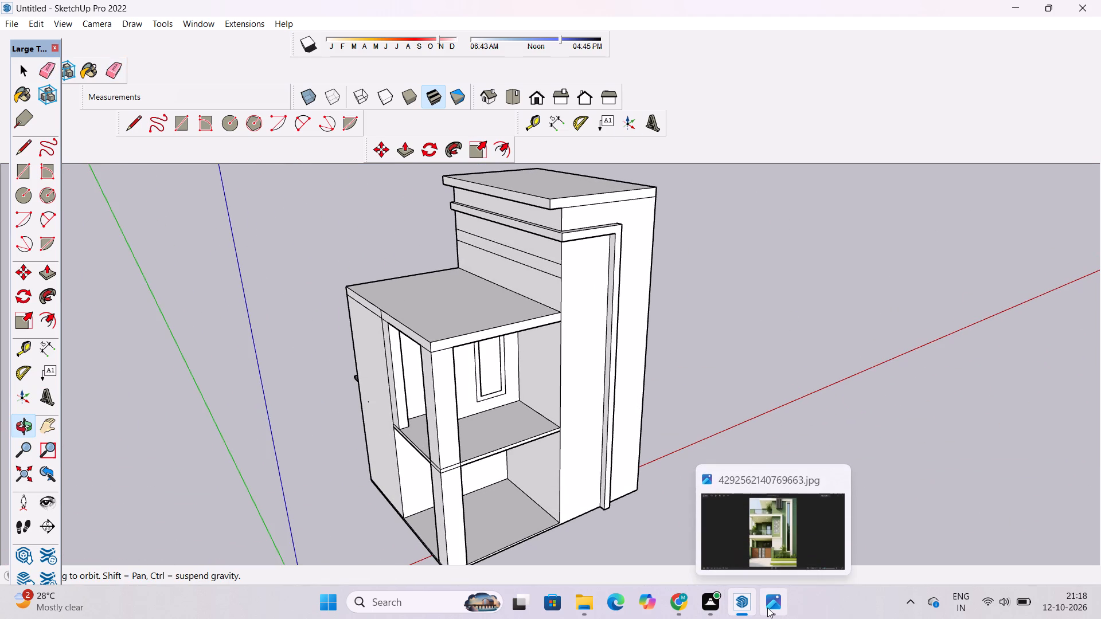
# Switch to the reference photo and study the top-floor roof slabs and the overall facade.
pyautogui.click(769, 600)
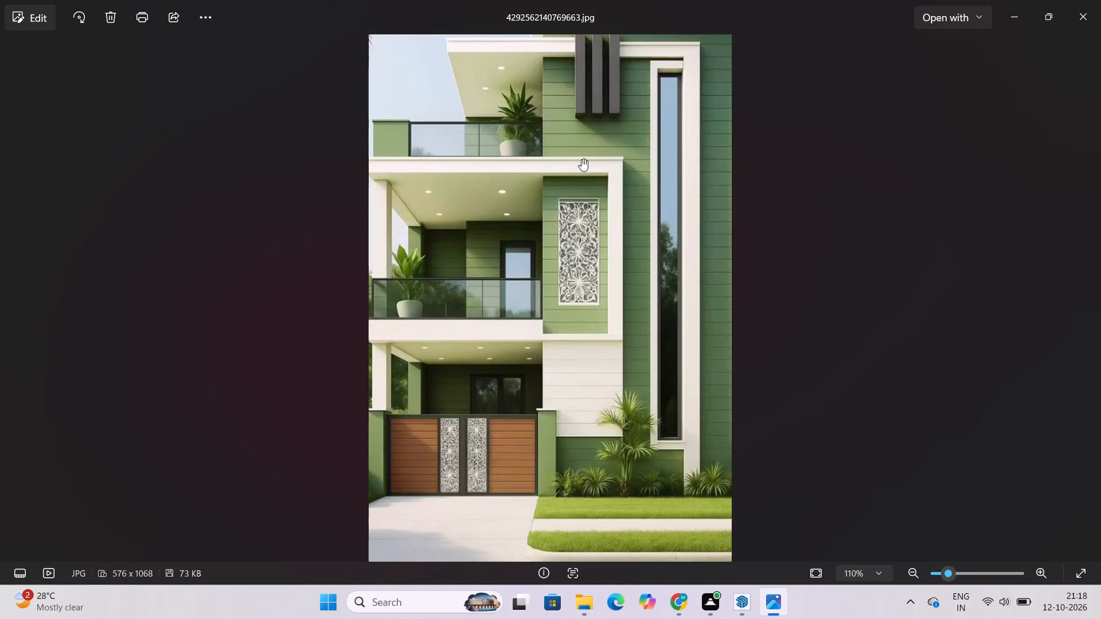
pyautogui.scroll(-5, 584, 162)
pyautogui.scroll(3, 545, 38)
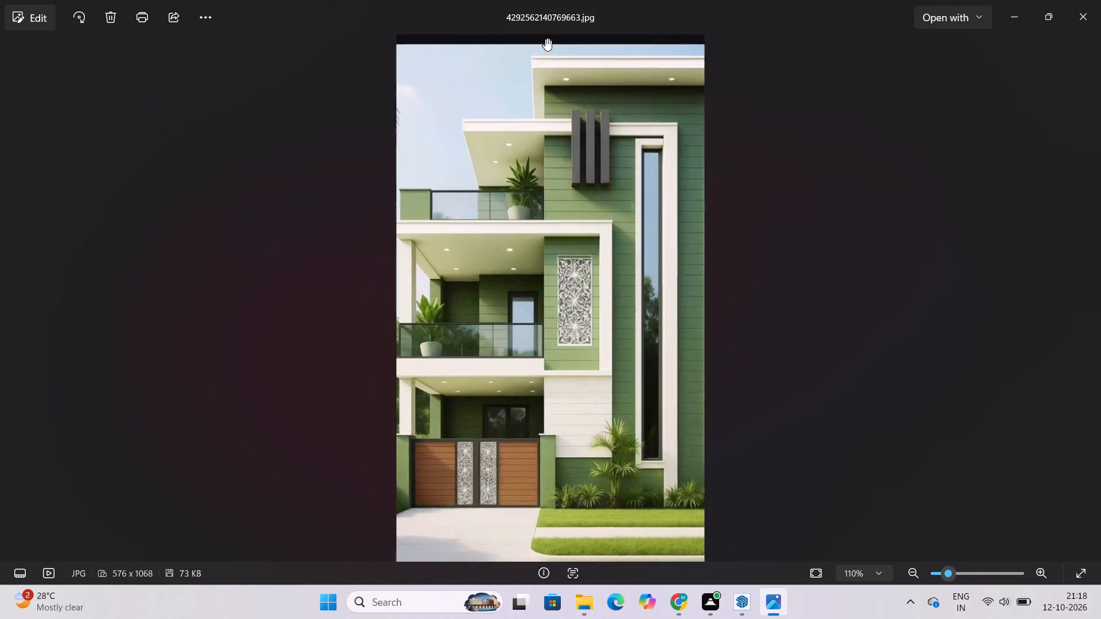
pyautogui.scroll(2, 545, 38)
pyautogui.scroll(-1, 548, 41)
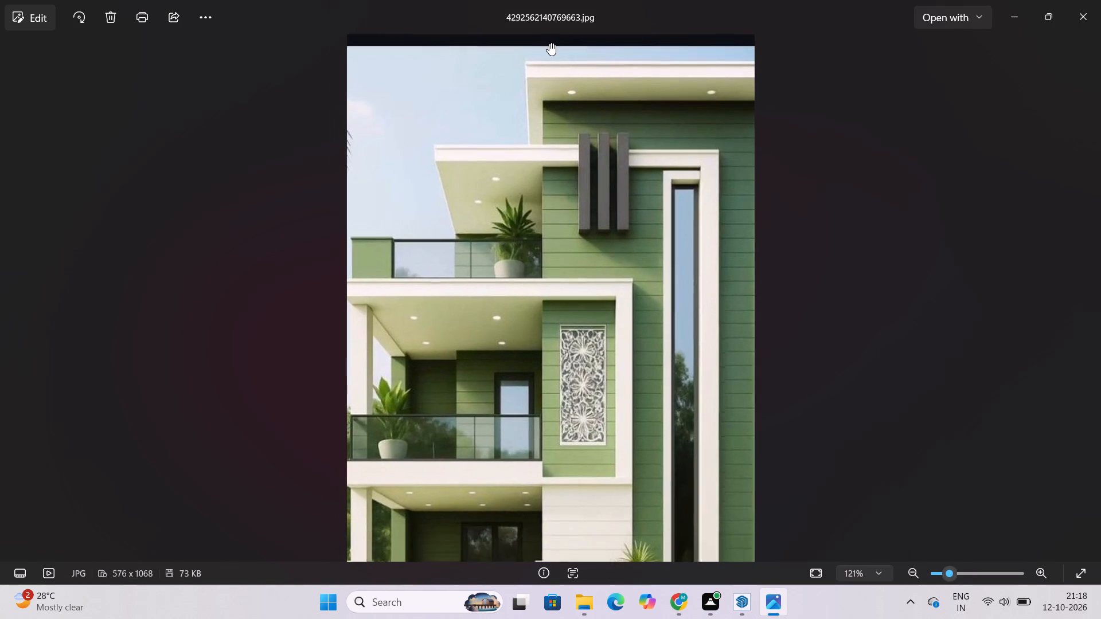
pyautogui.scroll(-5, 552, 46)
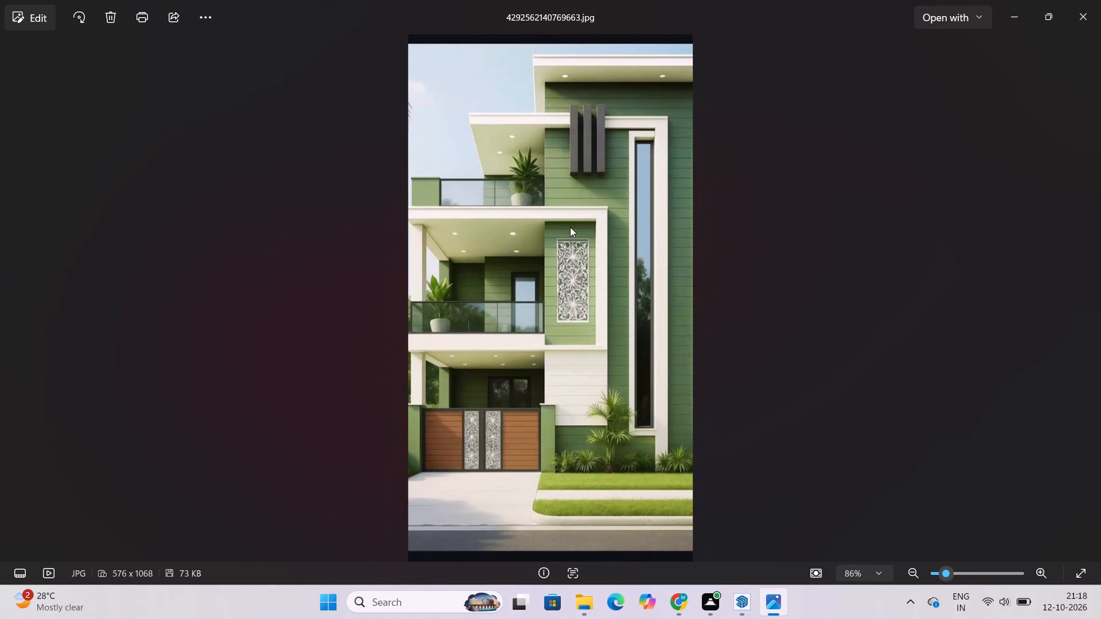
pyautogui.scroll(5, 606, 305)
pyautogui.scroll(-6, 604, 307)
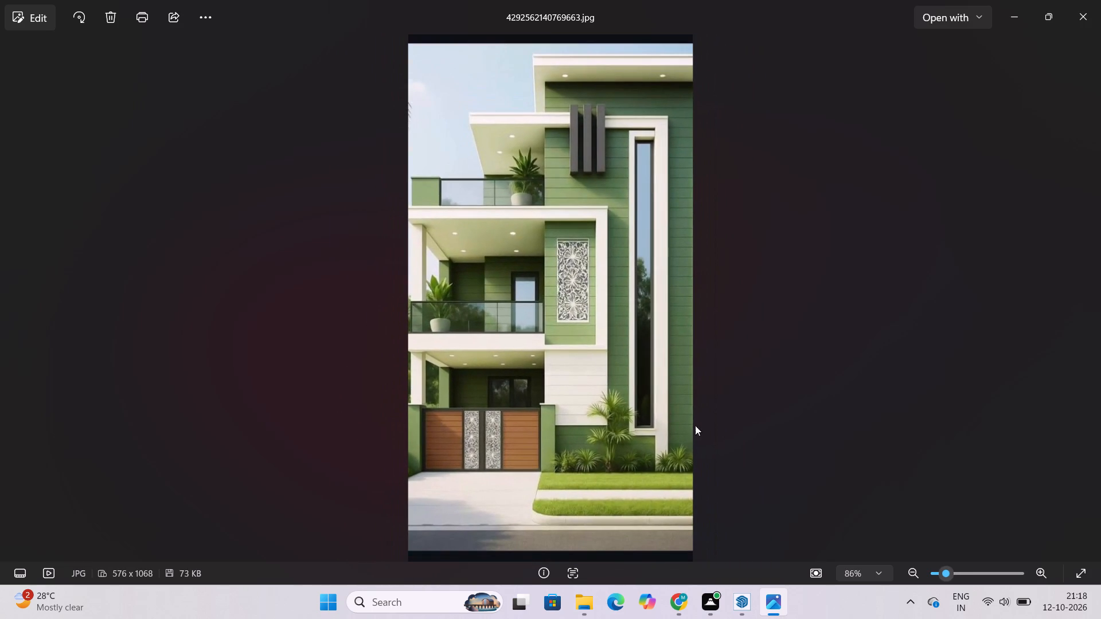
# Compare the model's tower ledge and lower roof with the reference photo.
pyautogui.click(741, 603)
pyautogui.scroll(-3, 540, 154)
pyautogui.moveTo(594, 286); pyautogui.dragTo(485, 299)
pyautogui.moveTo(484, 299); pyautogui.dragTo(510, 341)
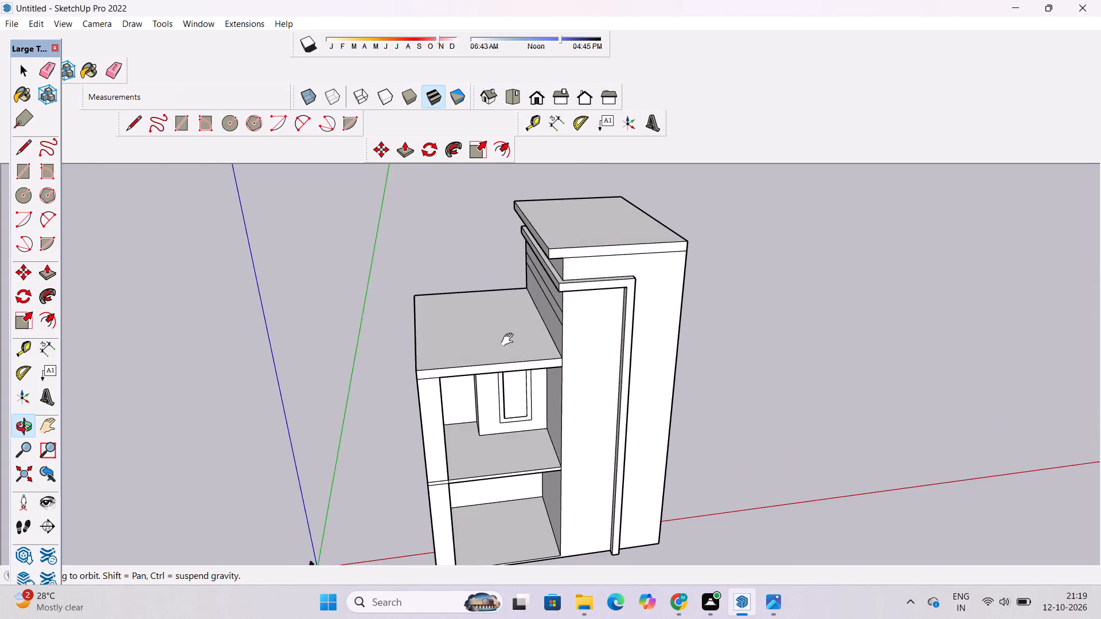
pyautogui.scroll(5, 510, 335)
pyautogui.moveTo(507, 329); pyautogui.dragTo(631, 343)
pyautogui.moveTo(577, 333); pyautogui.dragTo(629, 353)
pyautogui.keyDown('shift'); pyautogui.moveTo(629, 353); pyautogui.dragTo(542, 330); pyautogui.keyUp('shift')
pyautogui.moveTo(518, 314); pyautogui.dragTo(594, 332)
pyautogui.click(769, 609)
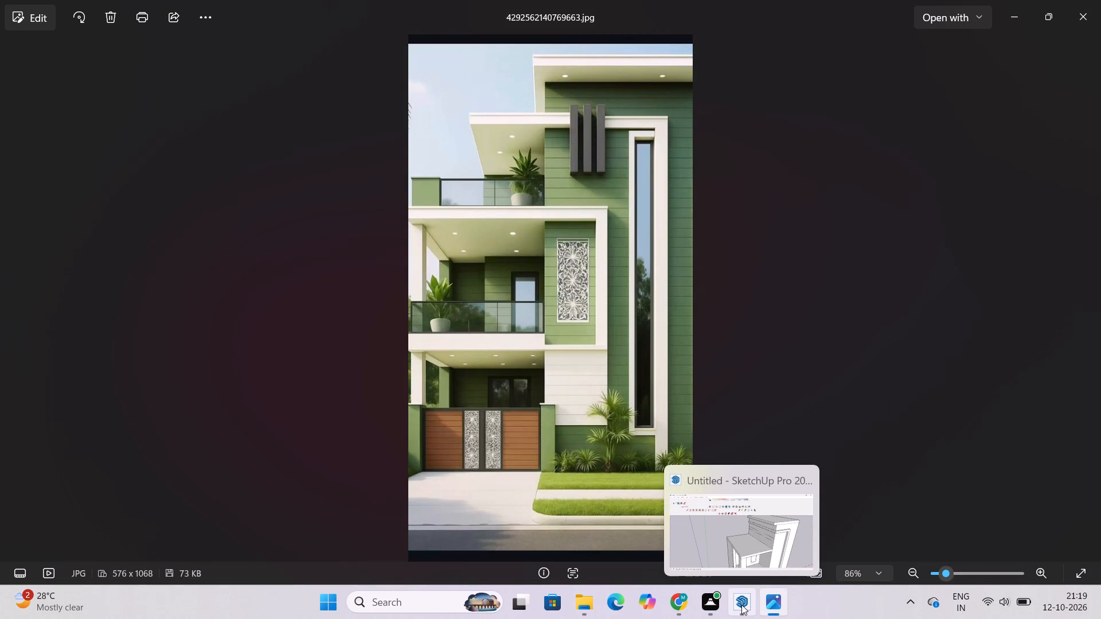
pyautogui.click(741, 605)
# Push/Pull the side face of the tower's upper ledge 51' outward, level with the lower roof's outer front corner.
pyautogui.scroll(-5, 662, 473)
pyautogui.scroll(3, 791, 390)
pyautogui.moveTo(794, 390); pyautogui.dragTo(779, 389)
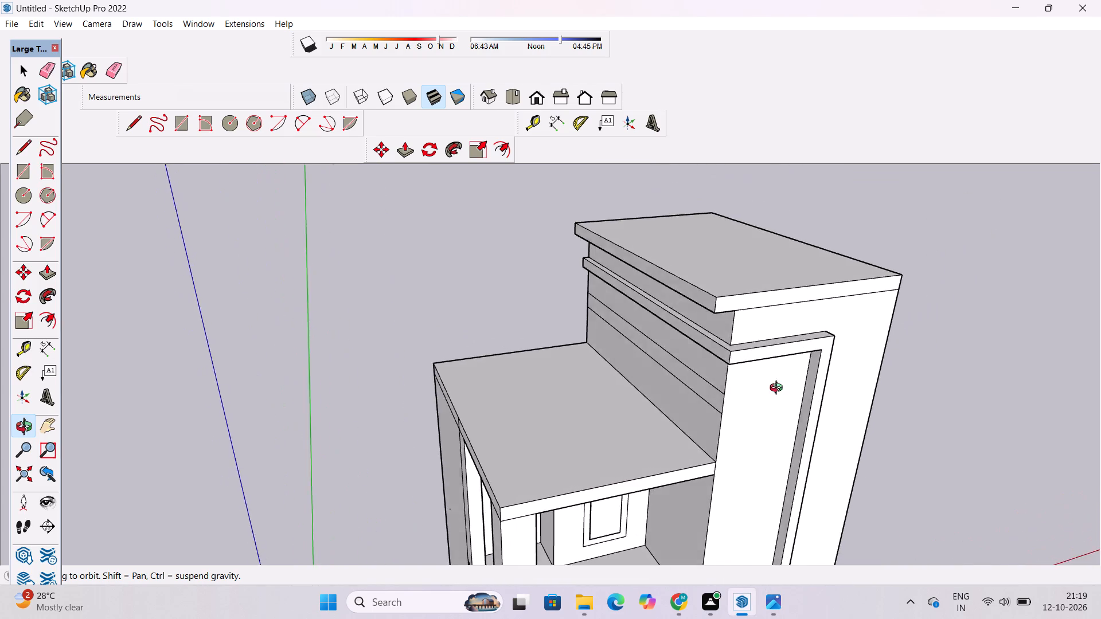
pyautogui.moveTo(779, 389); pyautogui.dragTo(708, 389)
pyautogui.scroll(3, 705, 389)
pyautogui.keyDown('shift'); pyautogui.moveTo(704, 387); pyautogui.dragTo(745, 349); pyautogui.keyUp('shift')
pyautogui.click(745, 349)
pyautogui.moveTo(681, 348); pyautogui.dragTo(729, 354)
pyautogui.keyDown('shift'); pyautogui.moveTo(730, 354); pyautogui.dragTo(756, 357); pyautogui.keyUp('shift')
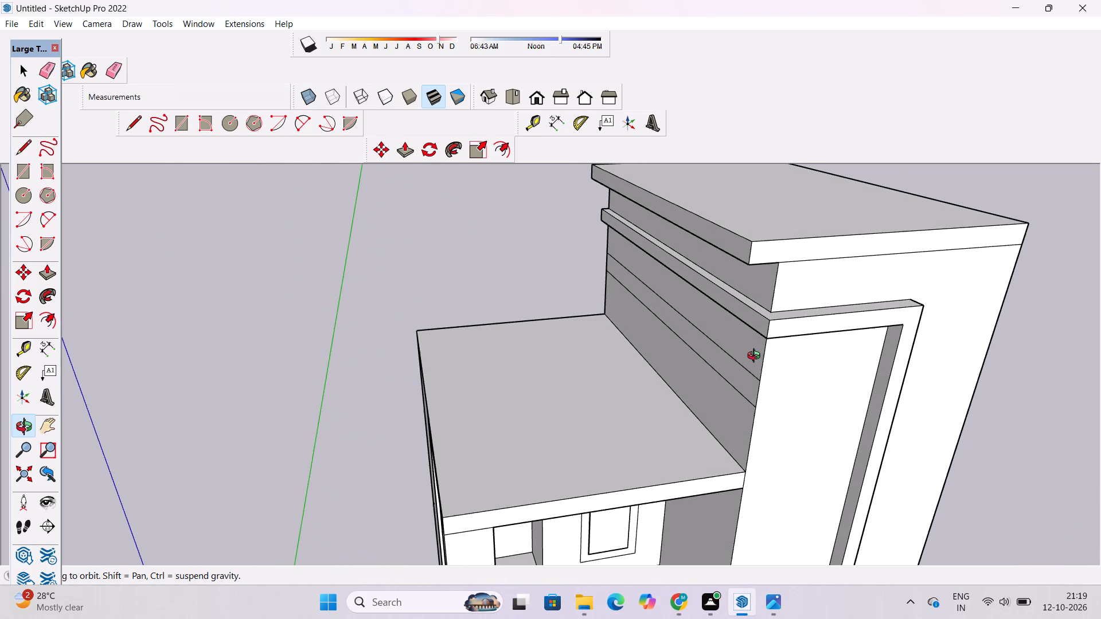
pyautogui.press('p')
pyautogui.click(758, 322)
pyautogui.scroll(-3, 739, 324)
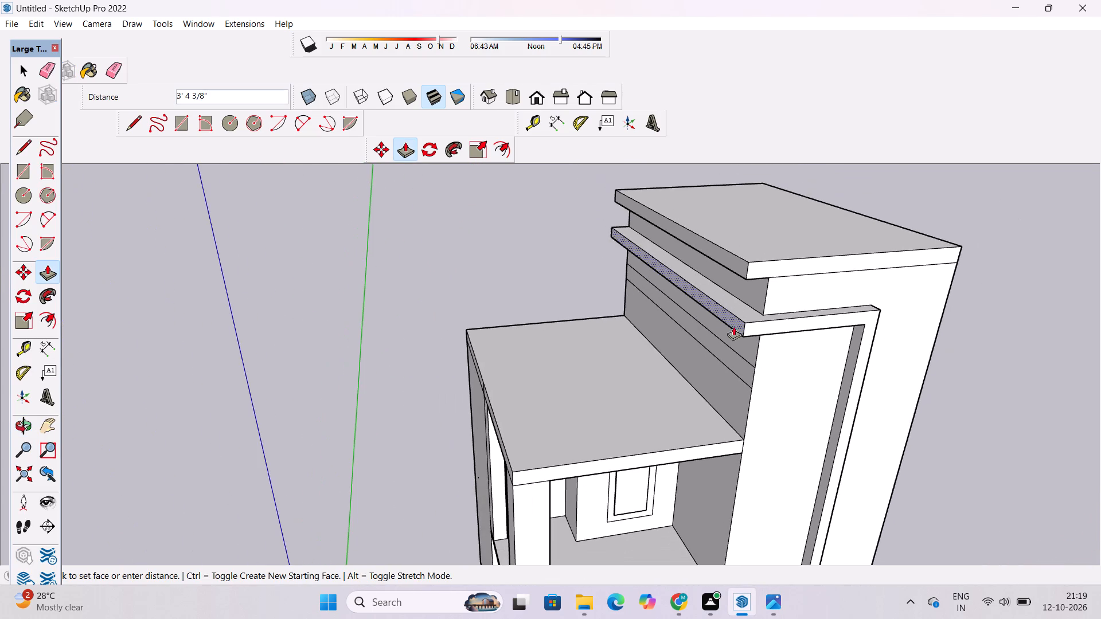
pyautogui.click(511, 469)
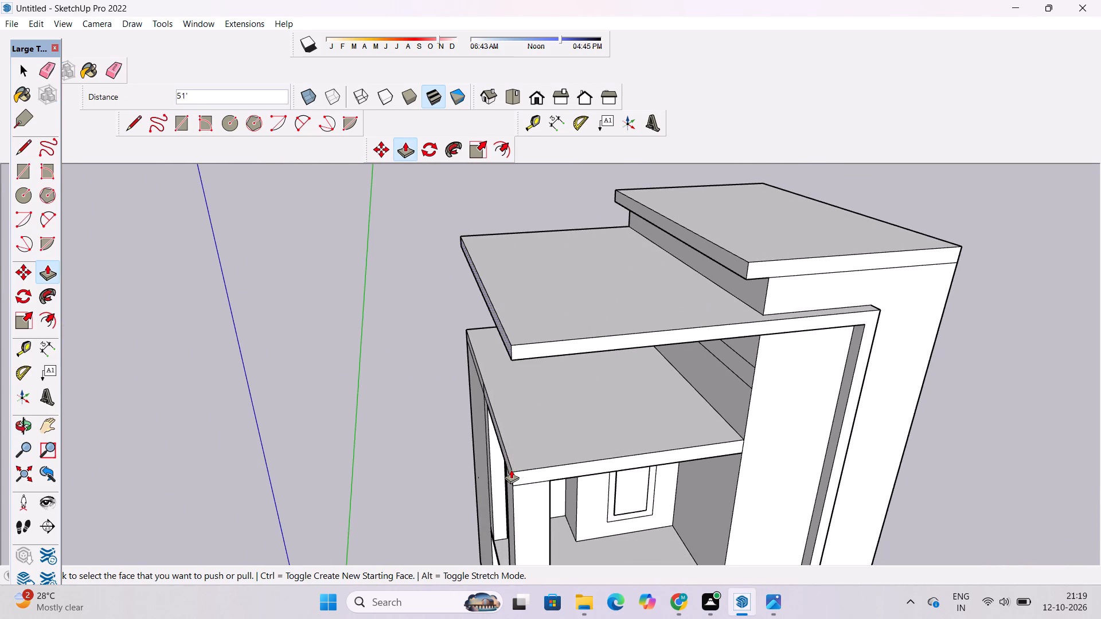
# Check the extended slab from below against the reference photo's upper balcony roof.
pyautogui.press('o')
pyautogui.moveTo(667, 505); pyautogui.dragTo(653, 353)
pyautogui.scroll(-2, 651, 346)
pyautogui.keyDown('shift'); pyautogui.moveTo(680, 369); pyautogui.dragTo(652, 331); pyautogui.keyUp('shift')
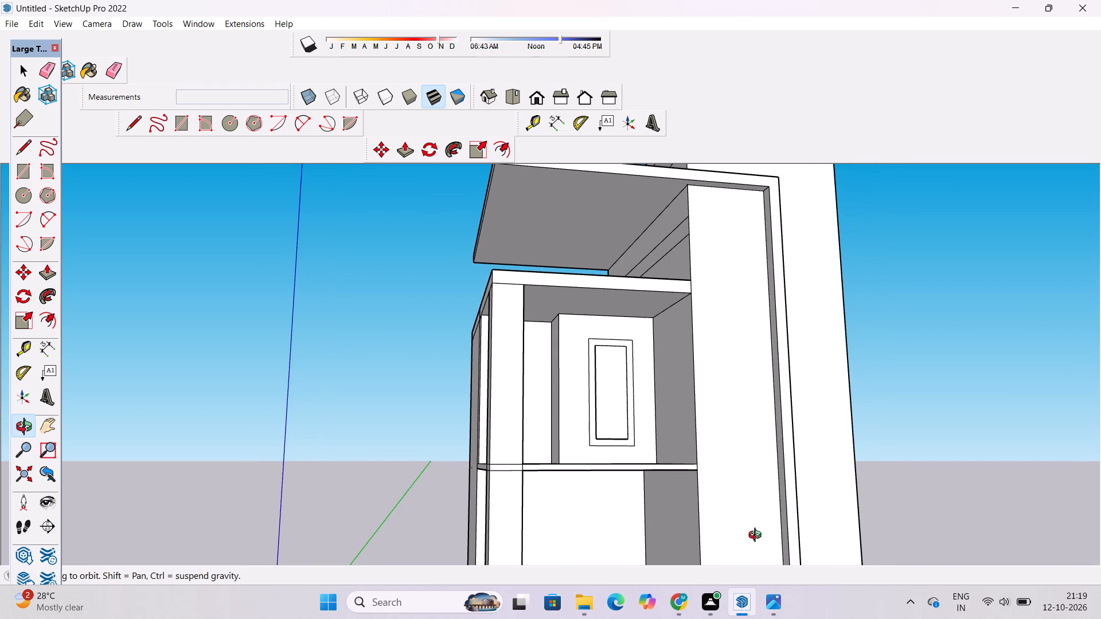
pyautogui.click(773, 604)
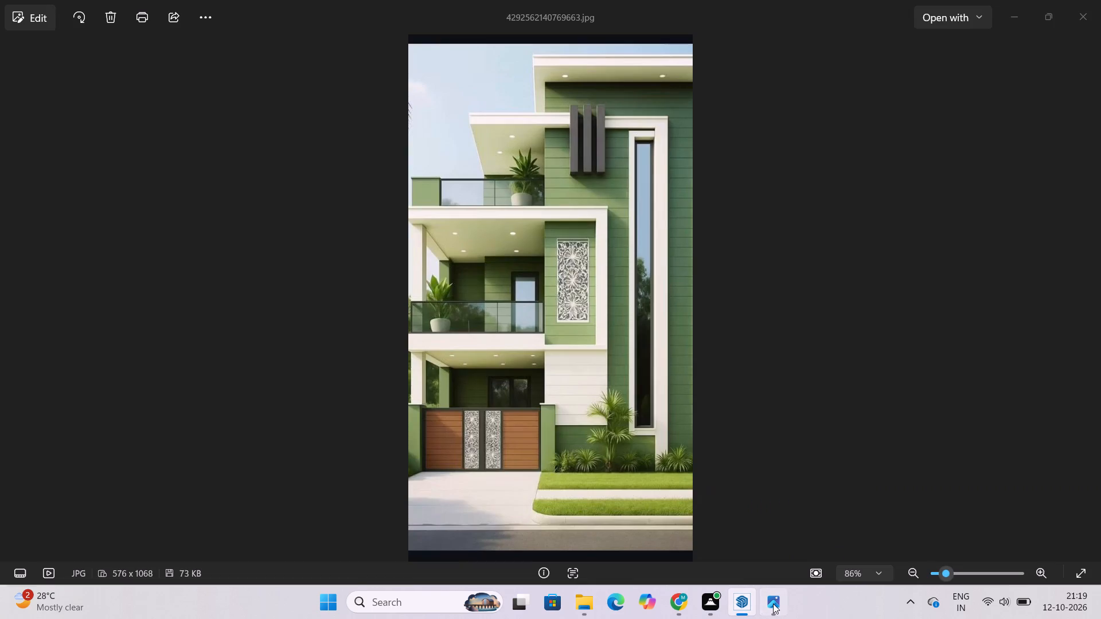
pyautogui.click(743, 606)
pyautogui.scroll(-2, 663, 431)
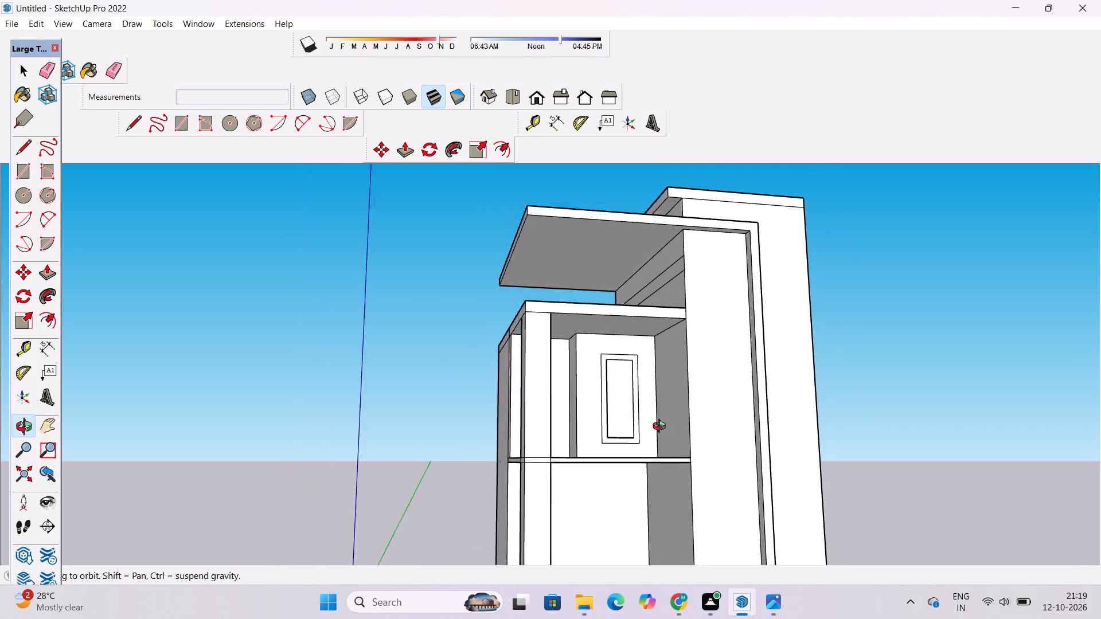
pyautogui.scroll(-2, 662, 428)
pyautogui.moveTo(661, 411); pyautogui.dragTo(662, 507)
# Push/Pull the outer side face of the overhanging upper slab back towards the tower by about 8' 6".
pyautogui.scroll(4, 606, 356)
pyautogui.moveTo(602, 343); pyautogui.dragTo(671, 448)
pyautogui.scroll(4, 614, 363)
pyautogui.keyDown('shift'); pyautogui.moveTo(608, 362); pyautogui.dragTo(597, 373); pyautogui.keyUp('shift')
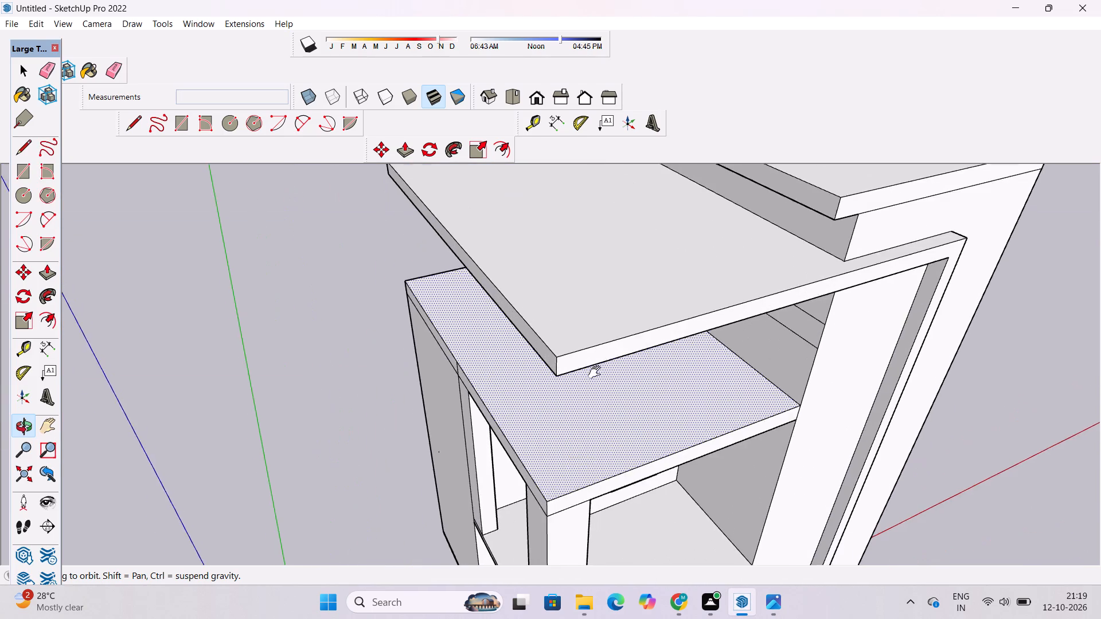
pyautogui.keyDown('shift'); pyautogui.moveTo(597, 373); pyautogui.dragTo(585, 389); pyautogui.keyUp('shift')
pyautogui.moveTo(579, 406); pyautogui.dragTo(602, 354)
pyautogui.scroll(-4, 602, 351)
pyautogui.keyDown('shift'); pyautogui.moveTo(614, 303); pyautogui.dragTo(607, 316); pyautogui.keyUp('shift')
pyautogui.keyDown('shift'); pyautogui.scroll(4, 588, 334); pyautogui.keyUp('shift')
pyautogui.keyDown('shift'); pyautogui.moveTo(588, 334); pyautogui.dragTo(576, 334); pyautogui.keyUp('shift')
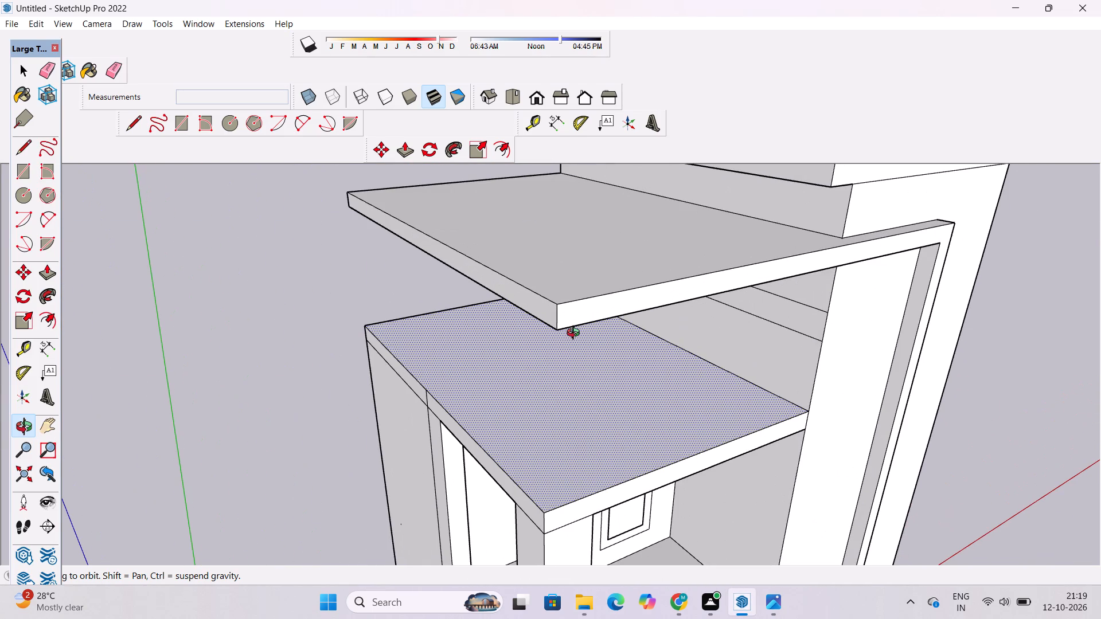
pyautogui.press('space')
pyautogui.press('p')
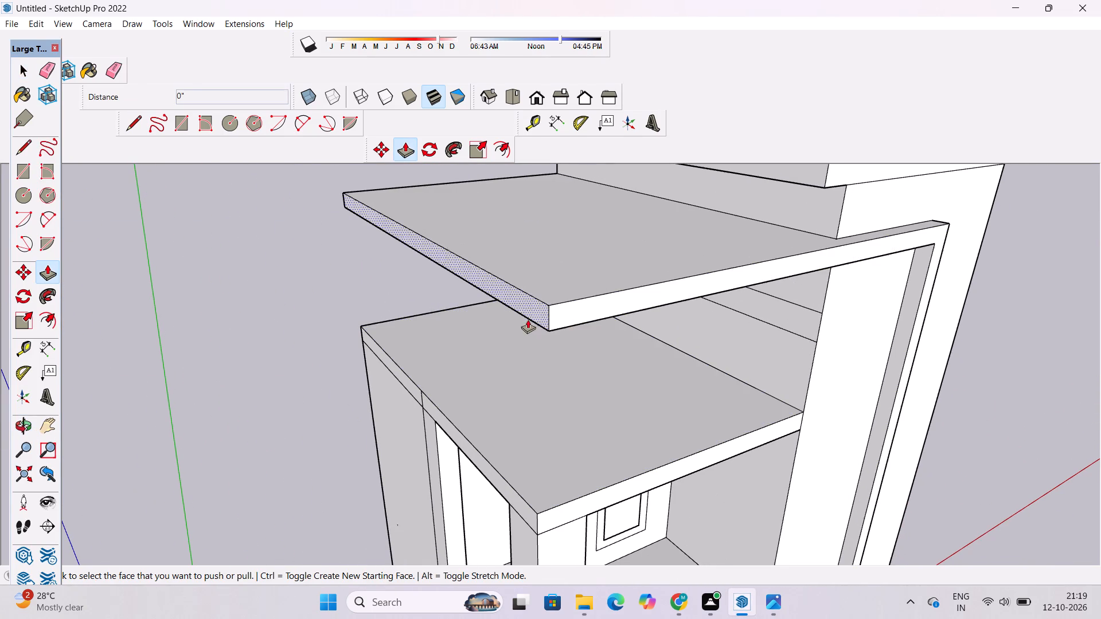
pyautogui.click(532, 309)
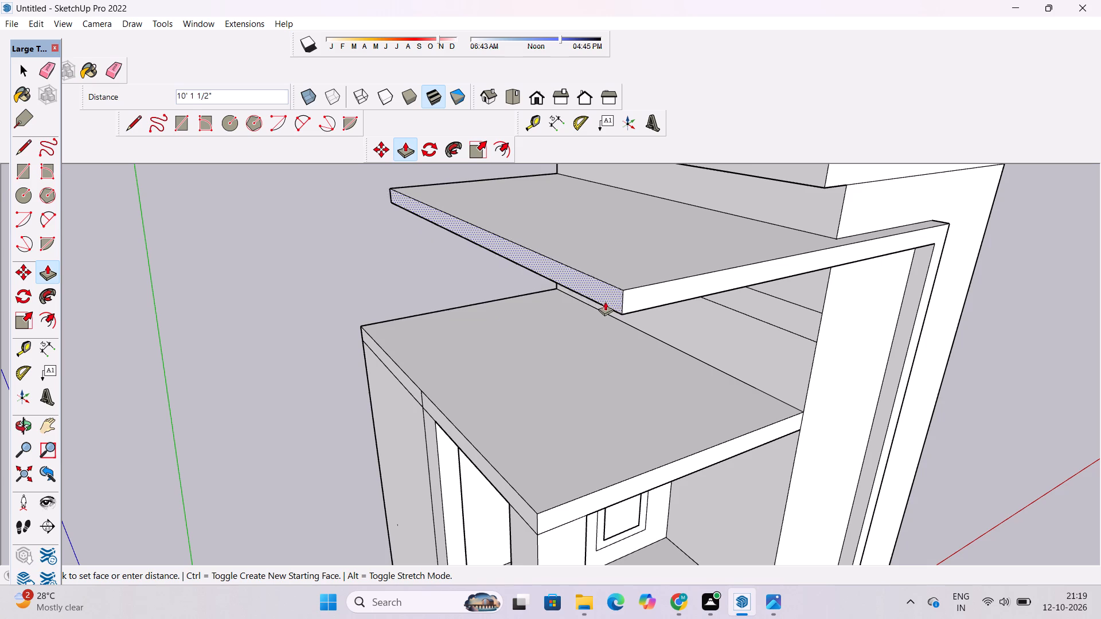
pyautogui.click(658, 465)
# Examine how the overhanging slab sits above the lower roof from the front and the outer side.
pyautogui.press('o')
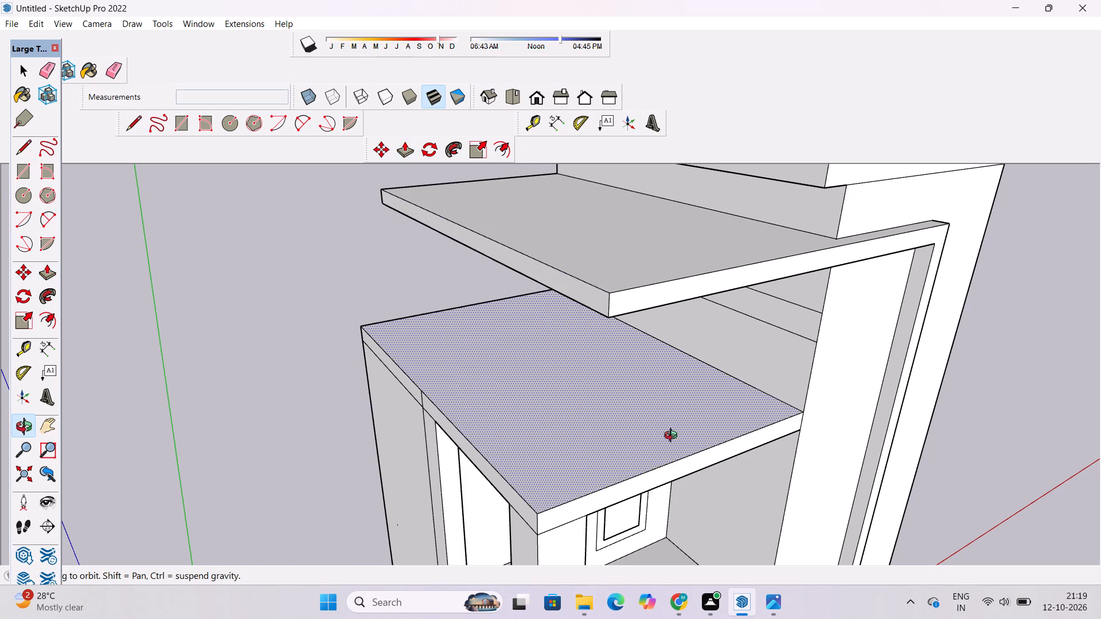
pyautogui.scroll(-6, 674, 425)
pyautogui.moveTo(875, 426); pyautogui.dragTo(739, 419)
pyautogui.scroll(-4, 672, 405)
pyautogui.scroll(1, 666, 387)
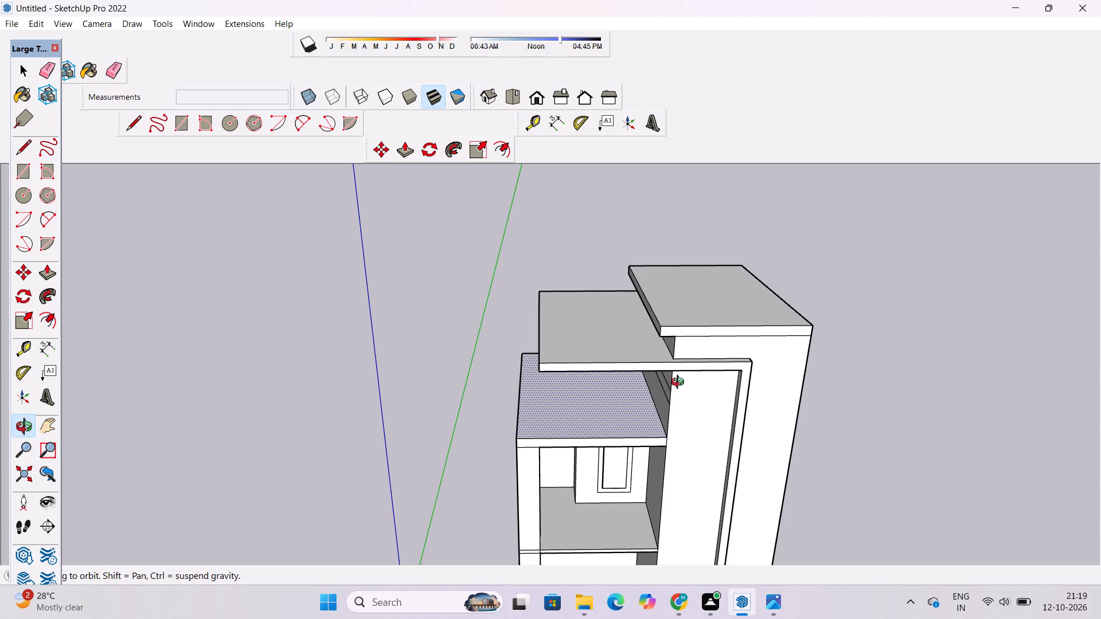
pyautogui.moveTo(611, 409); pyautogui.dragTo(631, 339)
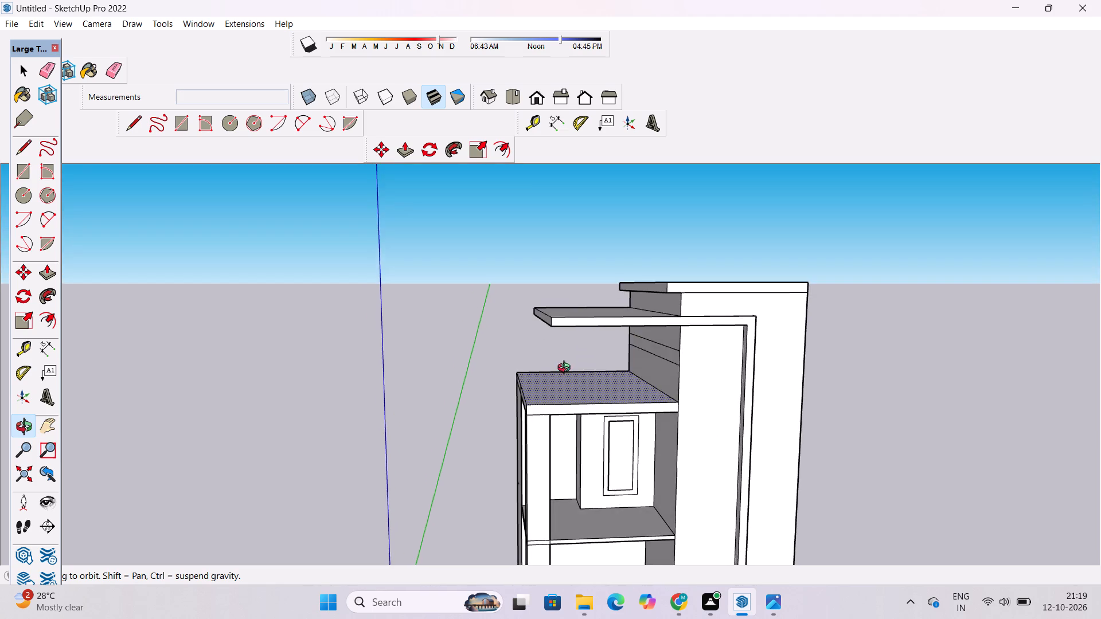
pyautogui.moveTo(567, 369); pyautogui.dragTo(643, 385)
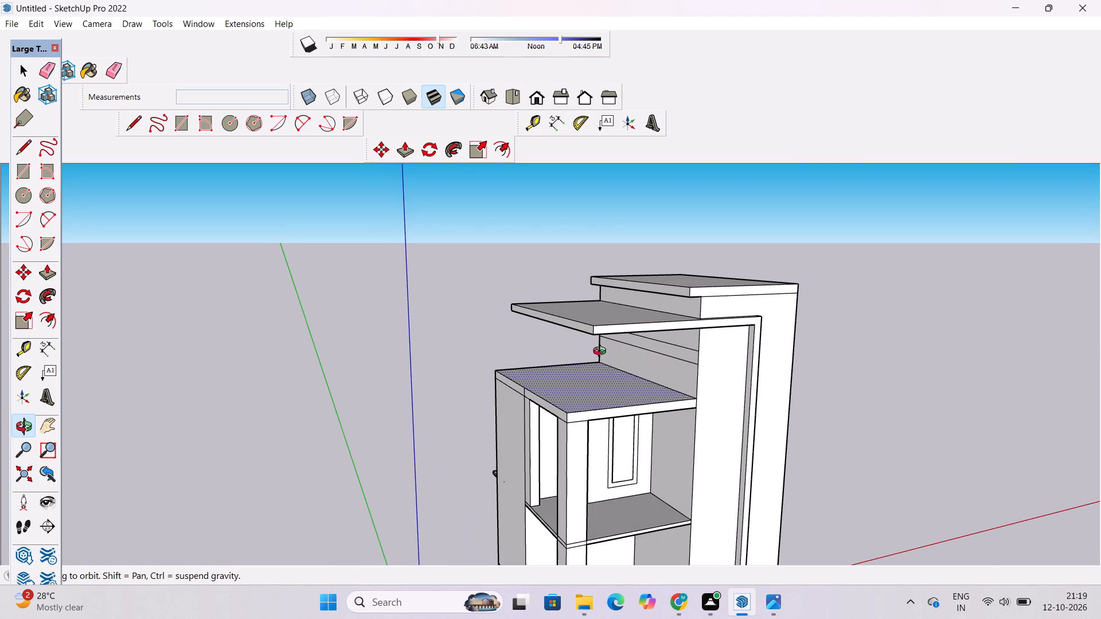
pyautogui.moveTo(602, 354); pyautogui.dragTo(710, 372)
pyautogui.moveTo(522, 396); pyautogui.dragTo(581, 483)
pyautogui.scroll(3, 567, 408)
pyautogui.moveTo(561, 406); pyautogui.dragTo(633, 418)
pyautogui.press('space')
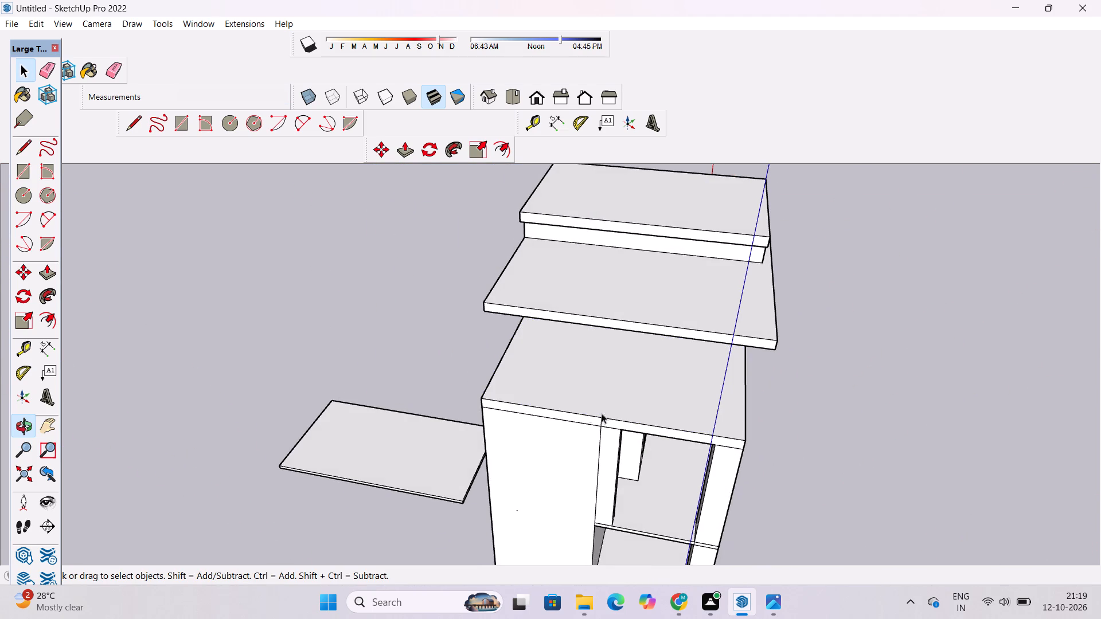
# Place a guide 5' in from the rear edge of the lower roof's top face.
pyautogui.press('o')
pyautogui.moveTo(490, 422); pyautogui.dragTo(589, 399)
pyautogui.scroll(4, 584, 398)
pyautogui.keyDown('shift'); pyautogui.moveTo(584, 395); pyautogui.dragTo(587, 422); pyautogui.keyUp('shift')
pyautogui.moveTo(567, 422); pyautogui.dragTo(559, 393)
pyautogui.scroll(3, 554, 370)
pyautogui.keyDown('shift'); pyautogui.moveTo(554, 369); pyautogui.dragTo(550, 335); pyautogui.keyUp('shift')
pyautogui.moveTo(550, 335); pyautogui.dragTo(550, 358)
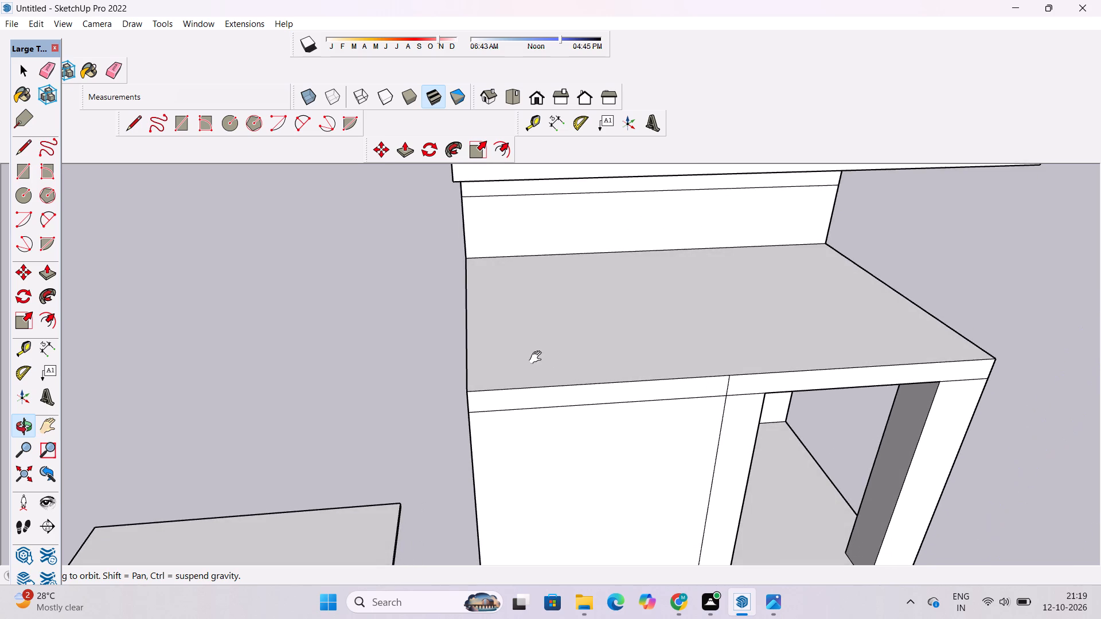
pyautogui.keyDown('shift'); pyautogui.scroll(-2, 533, 351); pyautogui.keyUp('shift')
pyautogui.keyDown('shift'); pyautogui.click(533, 344); pyautogui.keyUp('shift')
pyautogui.keyDown('shift'); pyautogui.click(533, 349); pyautogui.keyUp('shift')
pyautogui.keyDown('shift'); pyautogui.moveTo(530, 350); pyautogui.dragTo(530, 356); pyautogui.keyUp('shift')
pyautogui.scroll(2, 522, 354)
pyautogui.keyDown('shift'); pyautogui.moveTo(522, 351); pyautogui.dragTo(522, 325); pyautogui.keyUp('shift')
pyautogui.moveTo(521, 343); pyautogui.dragTo(523, 358)
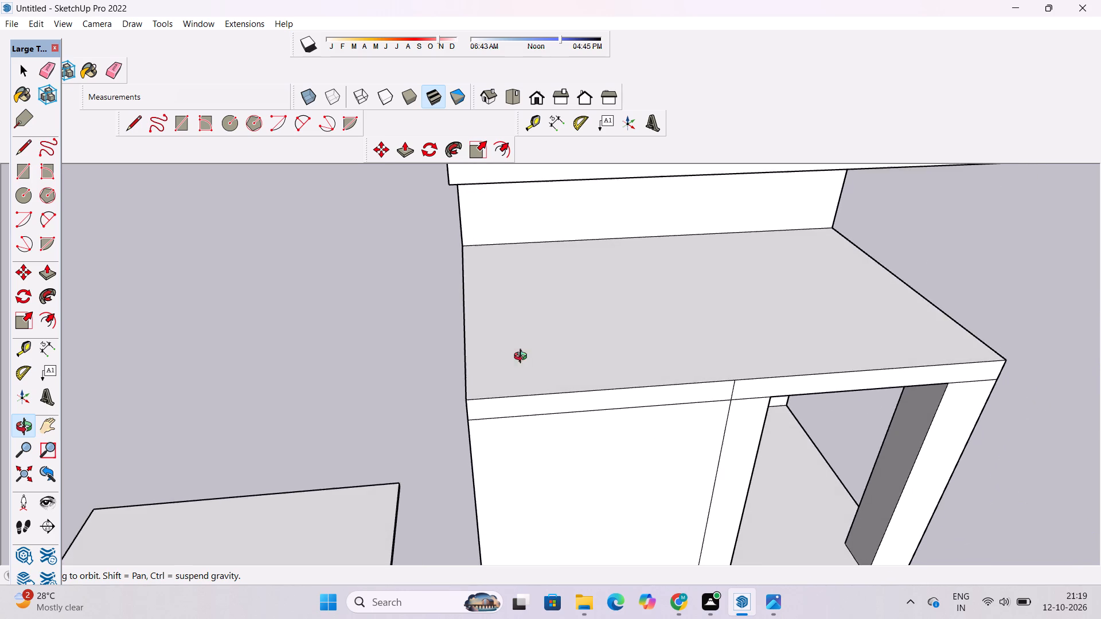
pyautogui.moveTo(523, 358); pyautogui.dragTo(523, 359)
pyautogui.scroll(2, 496, 339)
pyautogui.keyDown('shift'); pyautogui.moveTo(496, 337); pyautogui.dragTo(486, 337); pyautogui.keyUp('shift')
pyautogui.moveTo(486, 337); pyautogui.dragTo(485, 347)
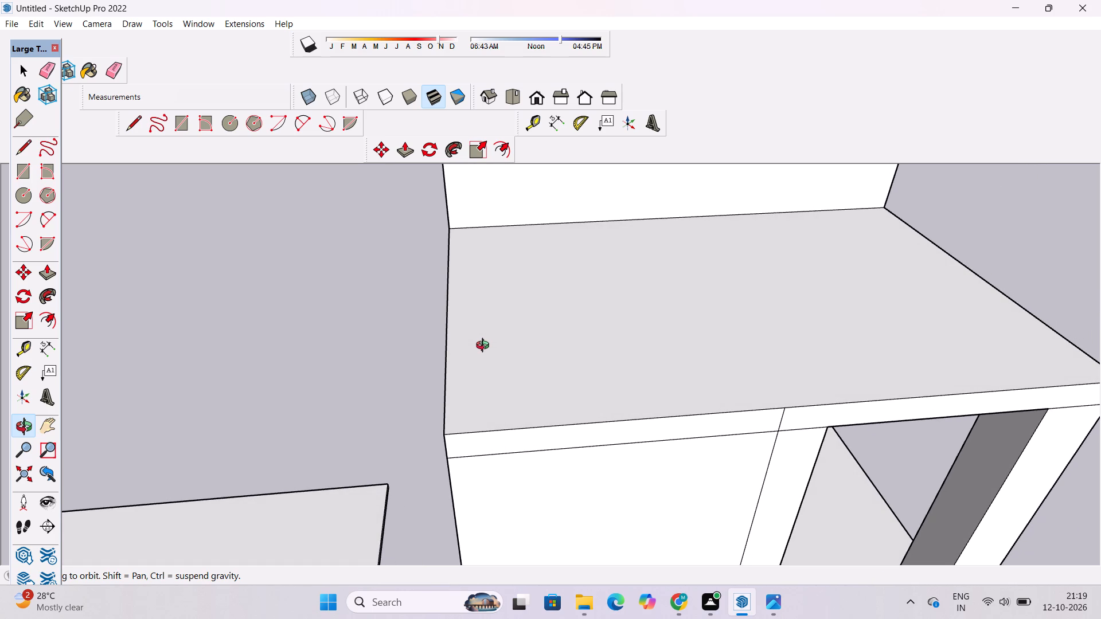
pyautogui.press('t')
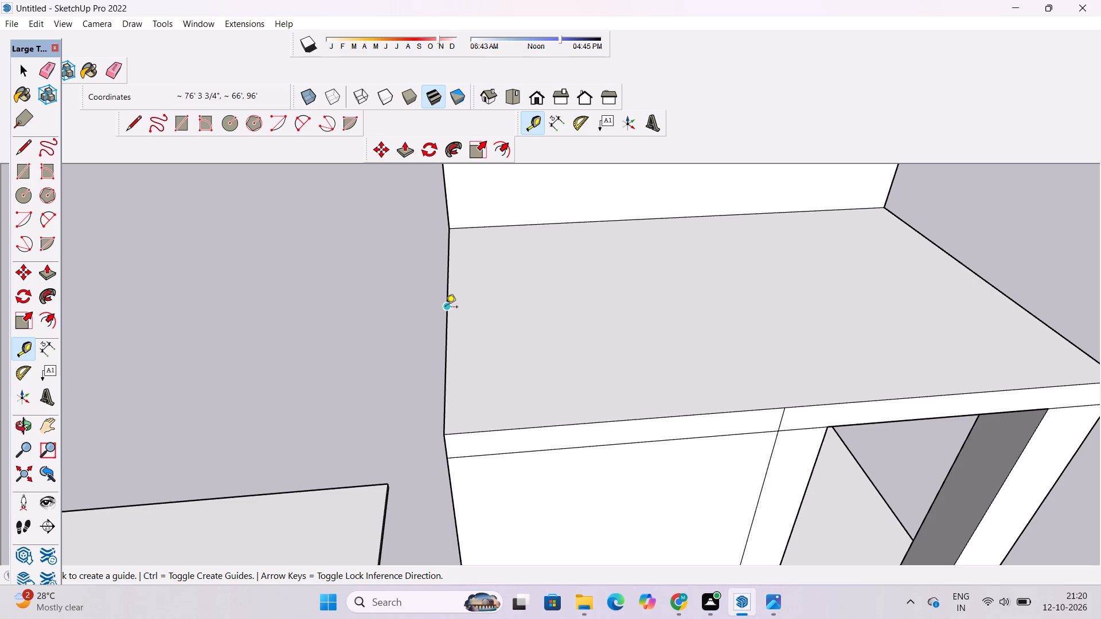
pyautogui.click(446, 308)
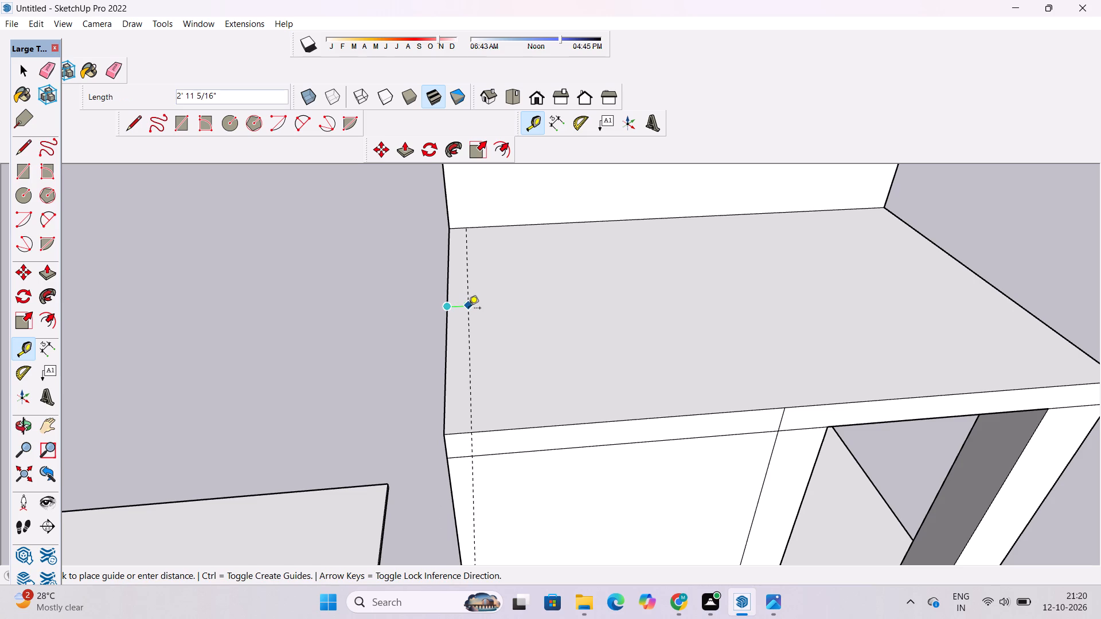
pyautogui.write("5'")
pyautogui.press('Return')
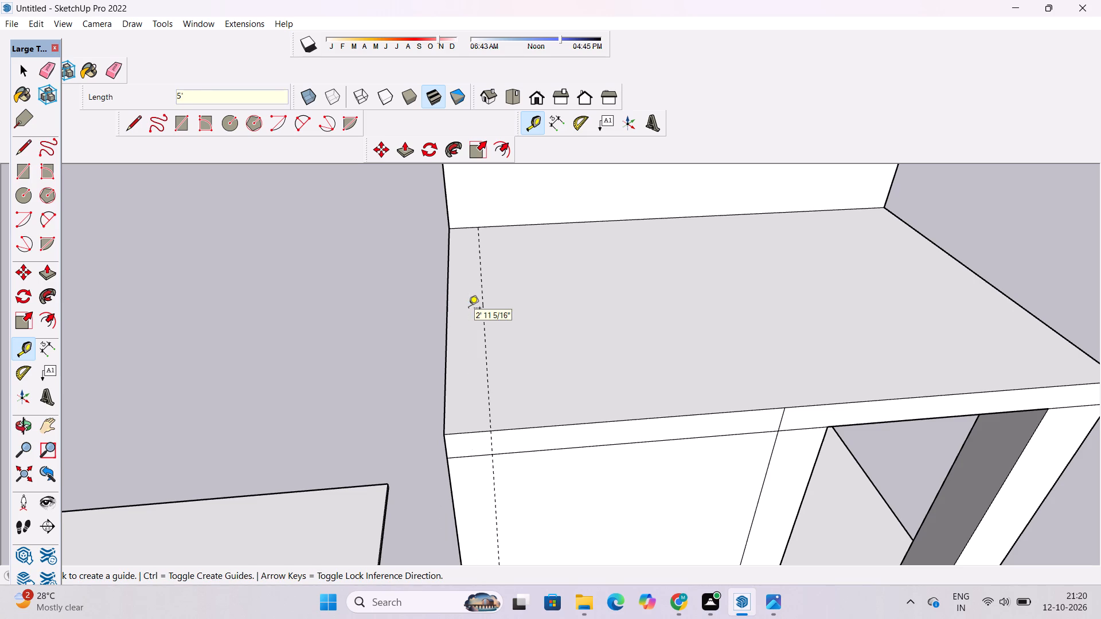
# Draw a line along the guide across the lower roof's top face and erase the guide.
pyautogui.press('l')
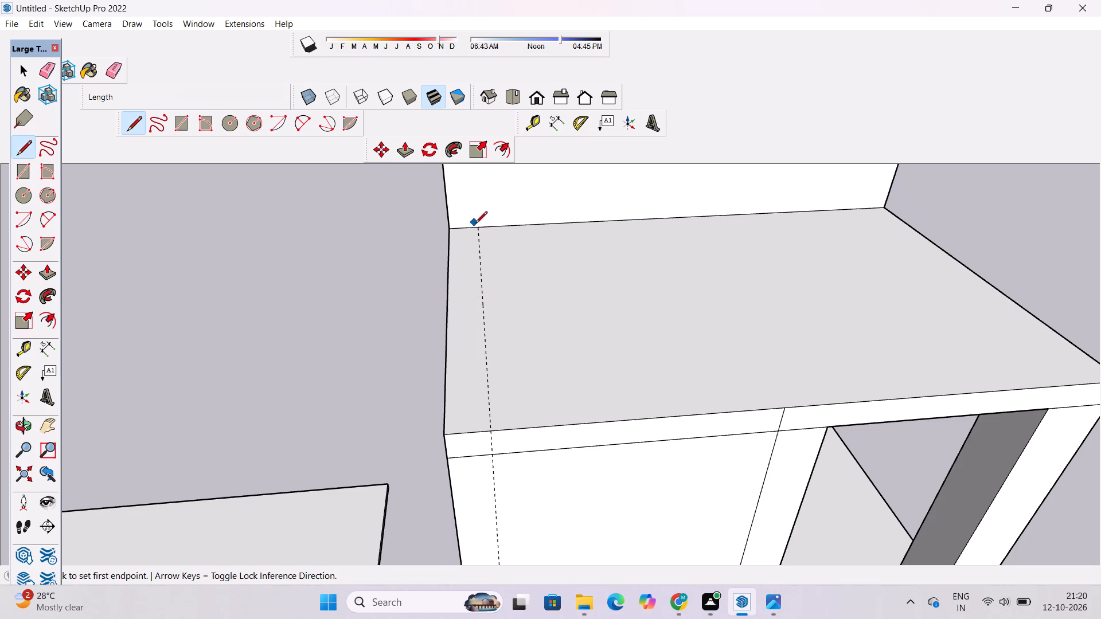
pyautogui.click(479, 228)
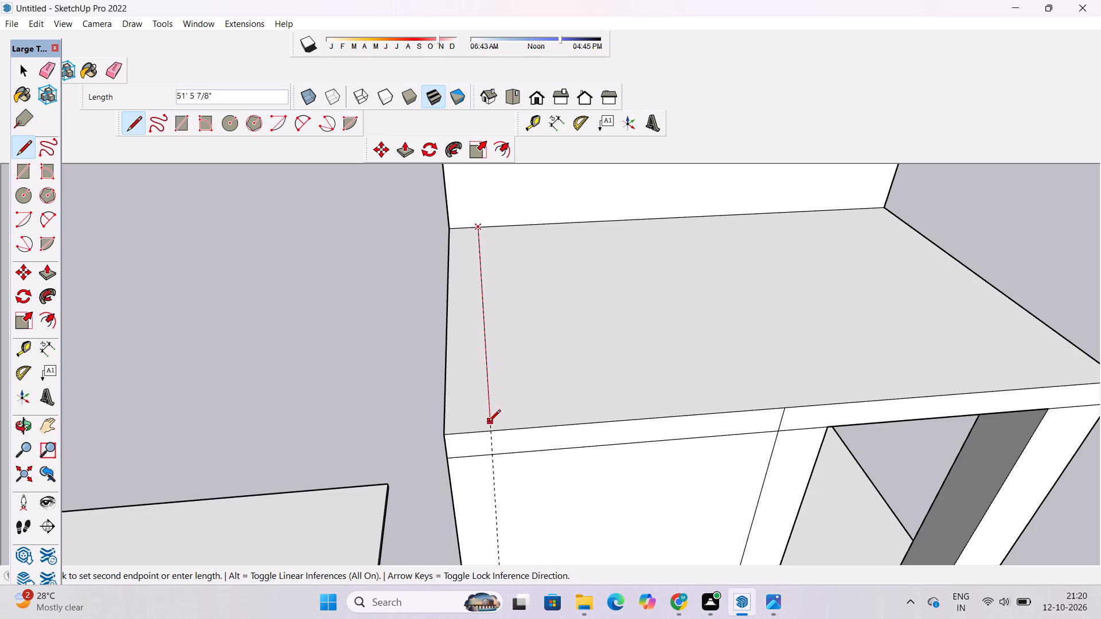
pyautogui.click(489, 431)
pyautogui.press('o')
pyautogui.scroll(-2, 490, 431)
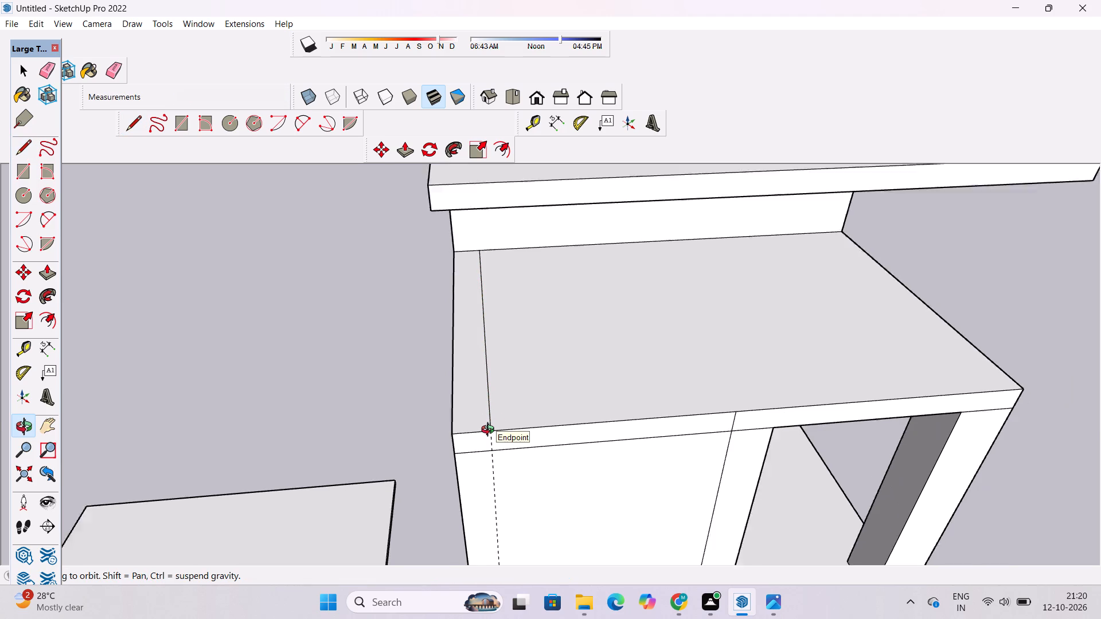
pyautogui.scroll(-3, 490, 431)
pyautogui.press('e')
pyautogui.moveTo(513, 497); pyautogui.dragTo(490, 501)
# Push/Pull the narrow strip at the lower roof's rear edge about 26' up, to the underside of the overhanging slab.
pyautogui.press('o')
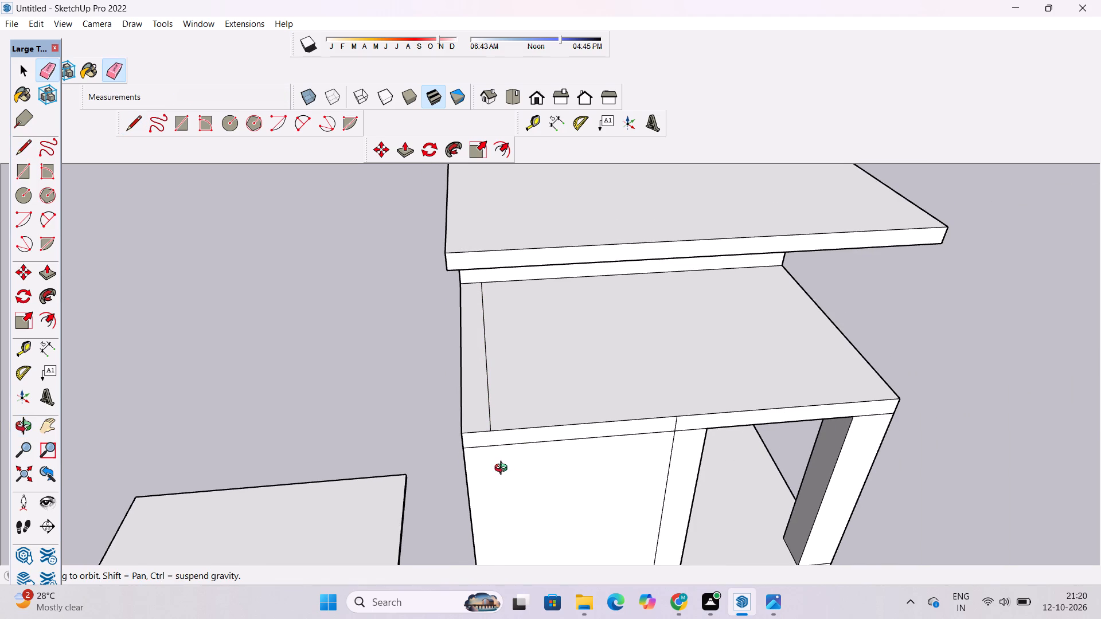
pyautogui.scroll(-5, 515, 467)
pyautogui.moveTo(965, 395); pyautogui.dragTo(578, 319)
pyautogui.keyDown('shift'); pyautogui.moveTo(512, 356); pyautogui.dragTo(597, 361); pyautogui.keyUp('shift')
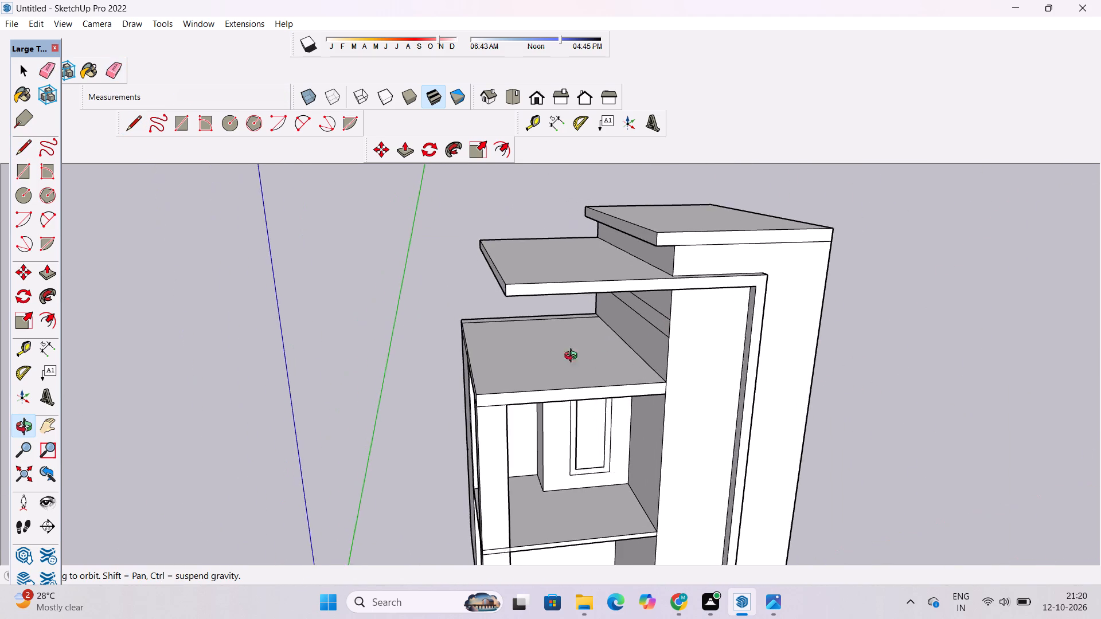
pyautogui.scroll(5, 526, 331)
pyautogui.moveTo(517, 331); pyautogui.dragTo(637, 305)
pyautogui.moveTo(551, 342); pyautogui.dragTo(705, 309)
pyautogui.moveTo(689, 319); pyautogui.dragTo(801, 408)
pyautogui.scroll(-5, 607, 352)
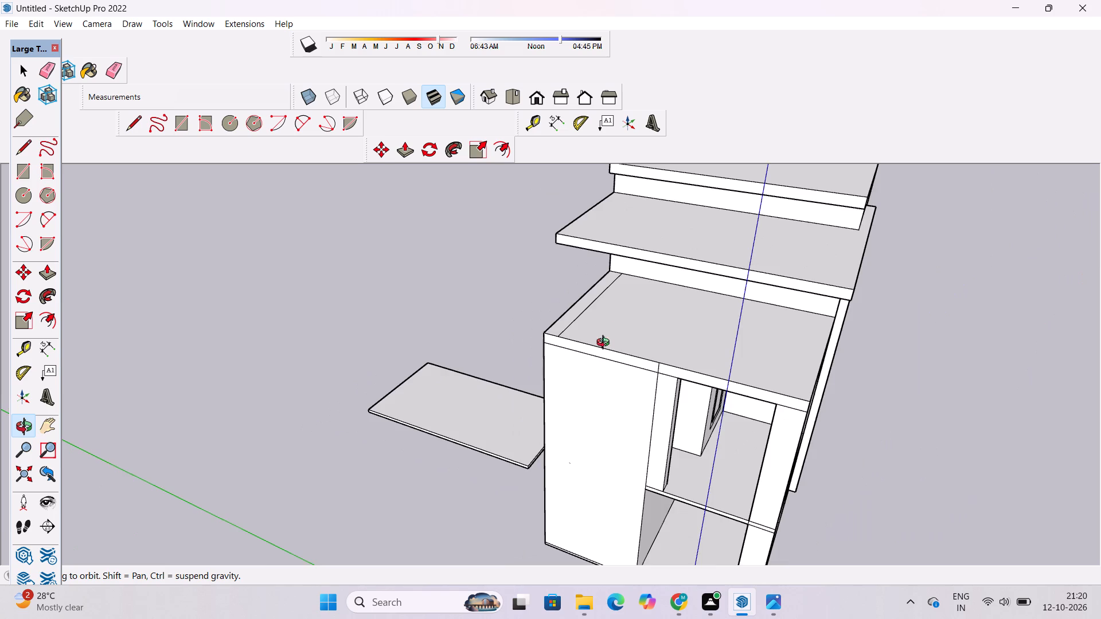
pyautogui.moveTo(620, 314); pyautogui.dragTo(635, 352)
pyautogui.moveTo(620, 357); pyautogui.dragTo(628, 369)
pyautogui.press('p')
pyautogui.scroll(4, 567, 352)
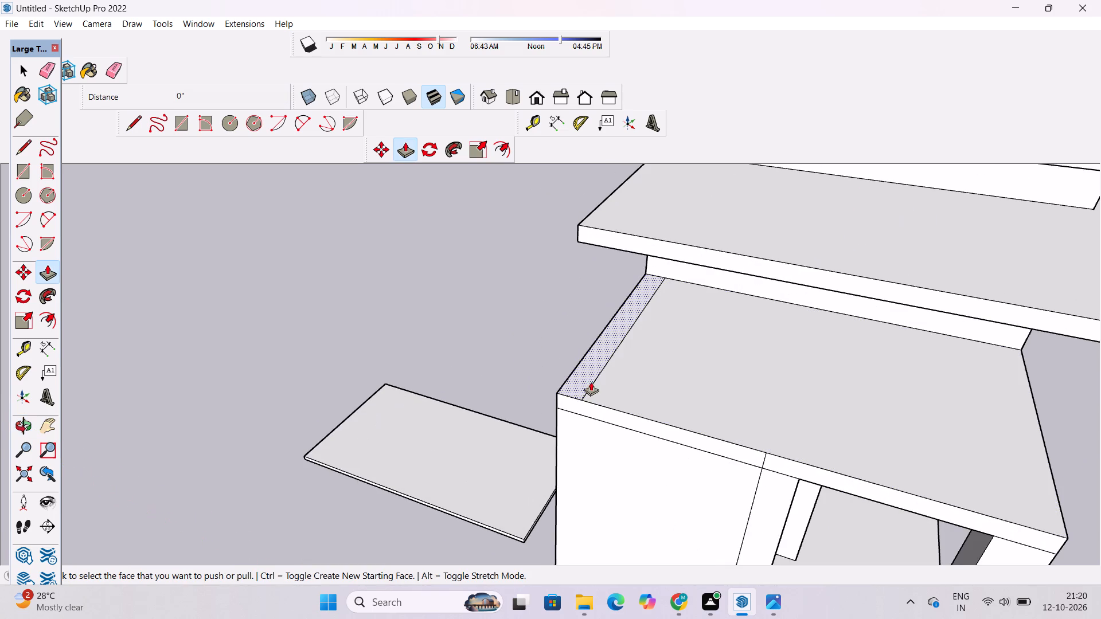
pyautogui.click(580, 382)
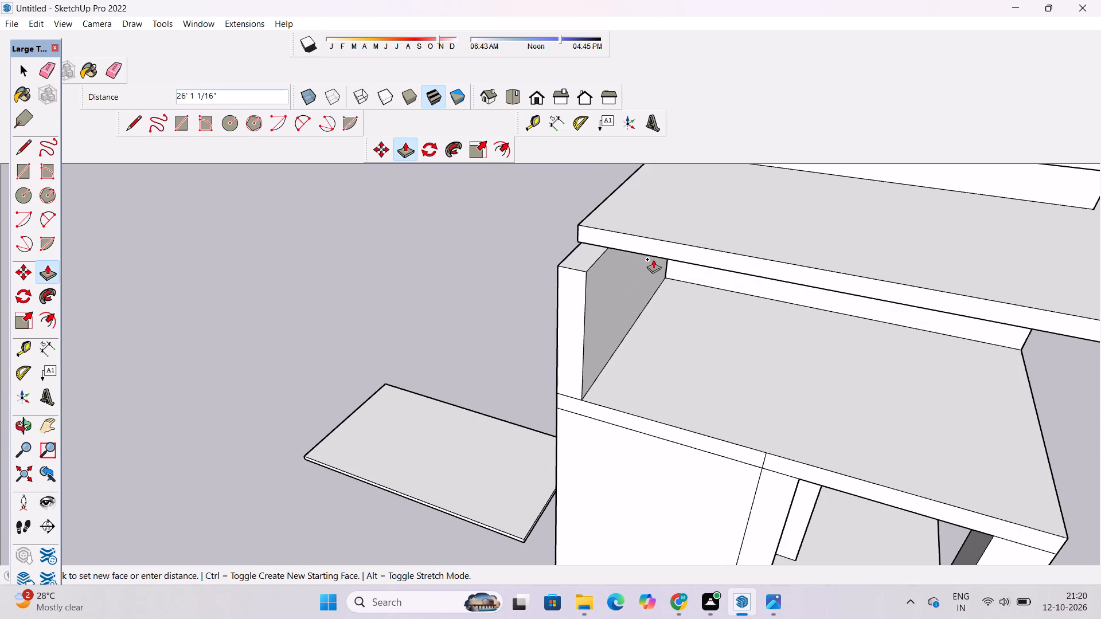
pyautogui.click(661, 257)
# Push/Pull the rear wall's outer end face inward about 8' 2", in line with the overhanging slab's lower corner.
pyautogui.press('o')
pyautogui.scroll(-4, 759, 331)
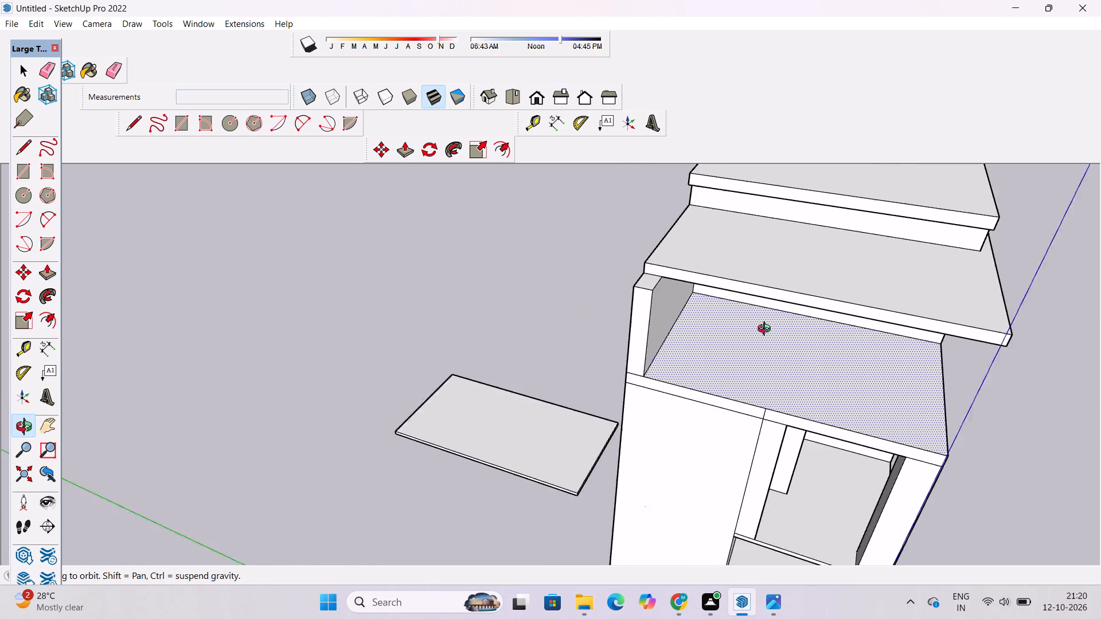
pyautogui.scroll(-1, 767, 330)
pyautogui.moveTo(889, 380); pyautogui.dragTo(617, 268)
pyautogui.moveTo(607, 383); pyautogui.dragTo(707, 433)
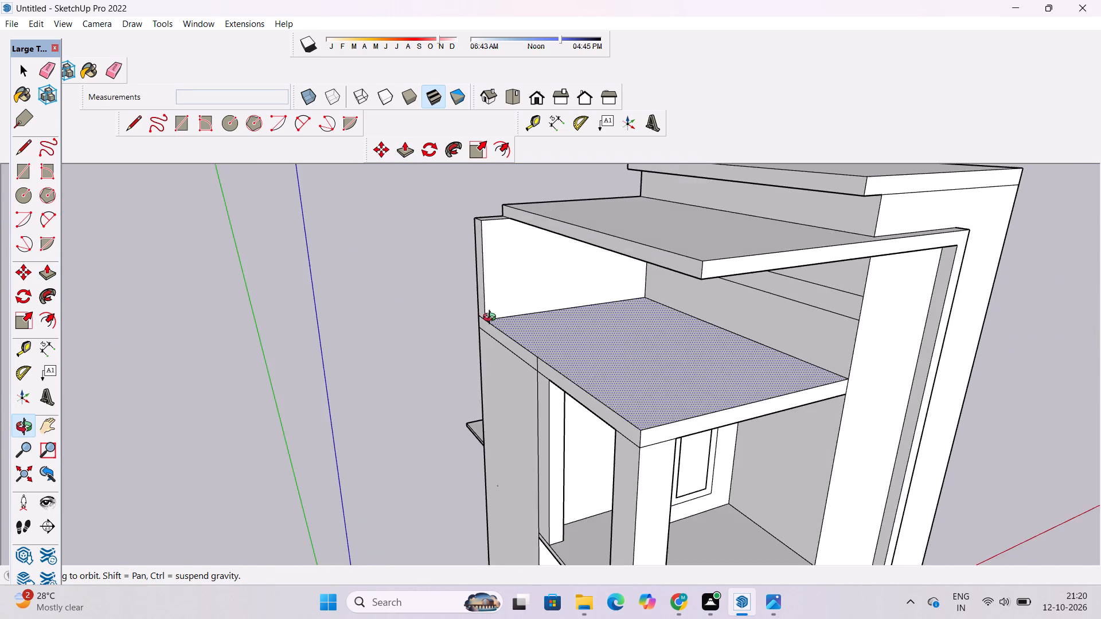
pyautogui.scroll(2, 466, 295)
pyautogui.moveTo(509, 315); pyautogui.dragTo(594, 360)
pyautogui.scroll(1, 505, 299)
pyautogui.keyDown('shift'); pyautogui.moveTo(505, 296); pyautogui.dragTo(584, 375); pyautogui.keyUp('shift')
pyautogui.moveTo(533, 378); pyautogui.dragTo(572, 375)
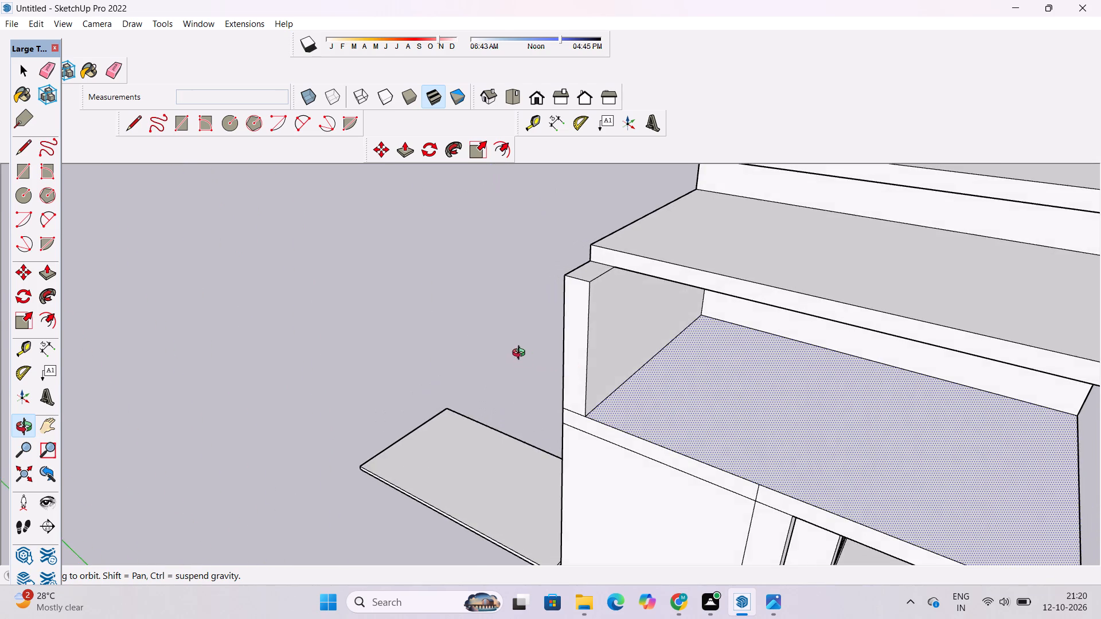
pyautogui.moveTo(533, 348); pyautogui.dragTo(924, 410)
pyautogui.moveTo(719, 345); pyautogui.dragTo(709, 408)
pyautogui.scroll(4, 705, 381)
pyautogui.keyDown('shift'); pyautogui.moveTo(700, 365); pyautogui.dragTo(705, 402); pyautogui.keyUp('shift')
pyautogui.moveTo(670, 412); pyautogui.dragTo(670, 399)
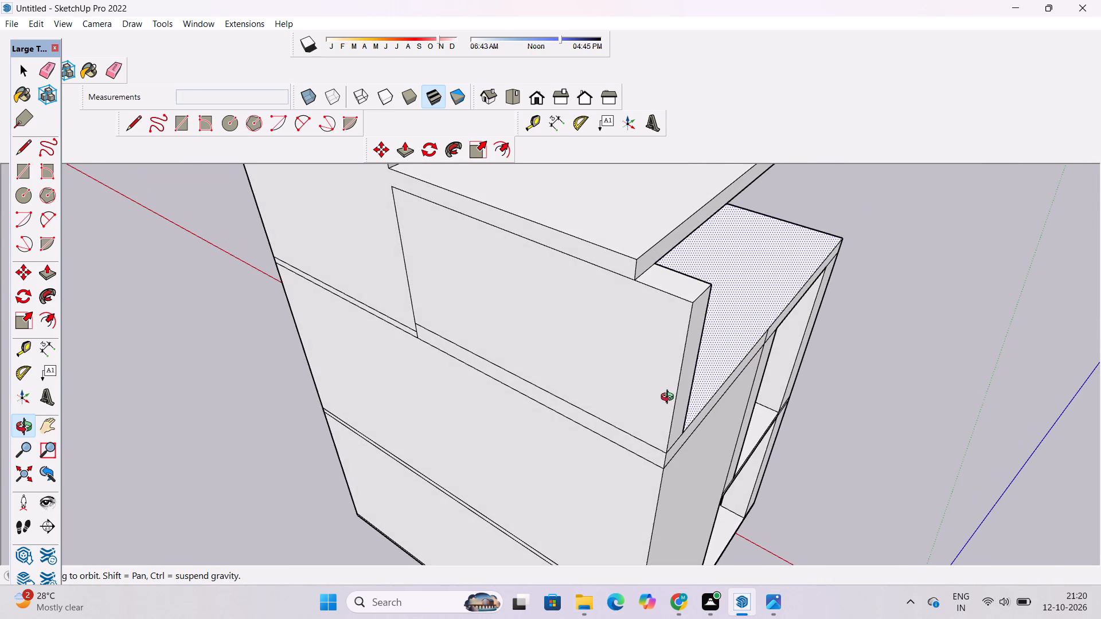
pyautogui.press('p')
pyautogui.scroll(3, 670, 381)
pyautogui.click(692, 353)
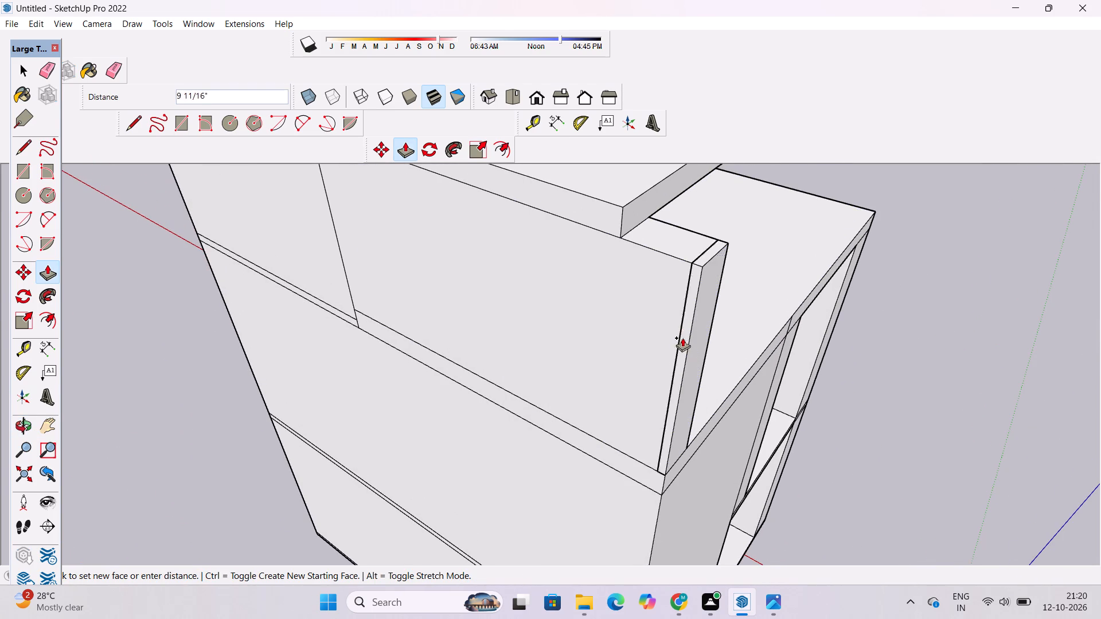
pyautogui.click(618, 237)
# Push/Pull the blue-grey patch at the lower roof's outer rear corner by 0.1".
pyautogui.press('o')
pyautogui.moveTo(700, 381); pyautogui.dragTo(665, 378)
pyautogui.keyDown('shift'); pyautogui.moveTo(645, 391); pyautogui.dragTo(695, 315); pyautogui.keyUp('shift')
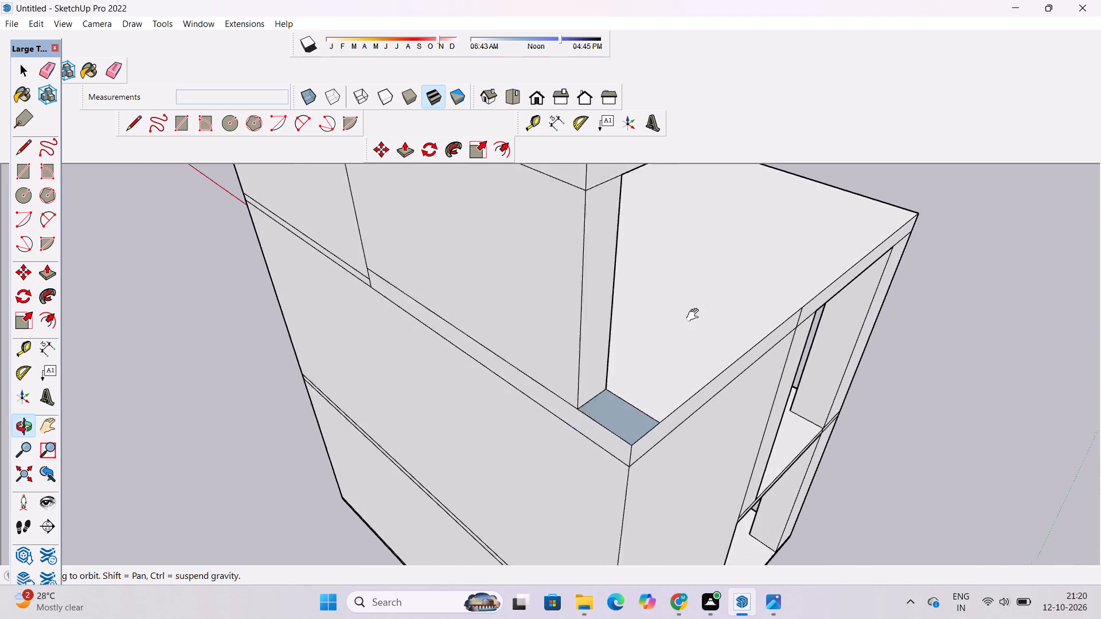
pyautogui.keyDown('shift'); pyautogui.moveTo(695, 315); pyautogui.dragTo(696, 314); pyautogui.keyUp('shift')
pyautogui.moveTo(675, 394); pyautogui.dragTo(633, 410)
pyautogui.scroll(4, 629, 409)
pyautogui.keyDown('shift'); pyautogui.moveTo(627, 409); pyautogui.dragTo(678, 368); pyautogui.keyUp('shift')
pyautogui.moveTo(671, 371); pyautogui.dragTo(596, 387)
pyautogui.keyDown('shift'); pyautogui.moveTo(595, 387); pyautogui.dragTo(612, 377); pyautogui.keyUp('shift')
pyautogui.click(612, 377)
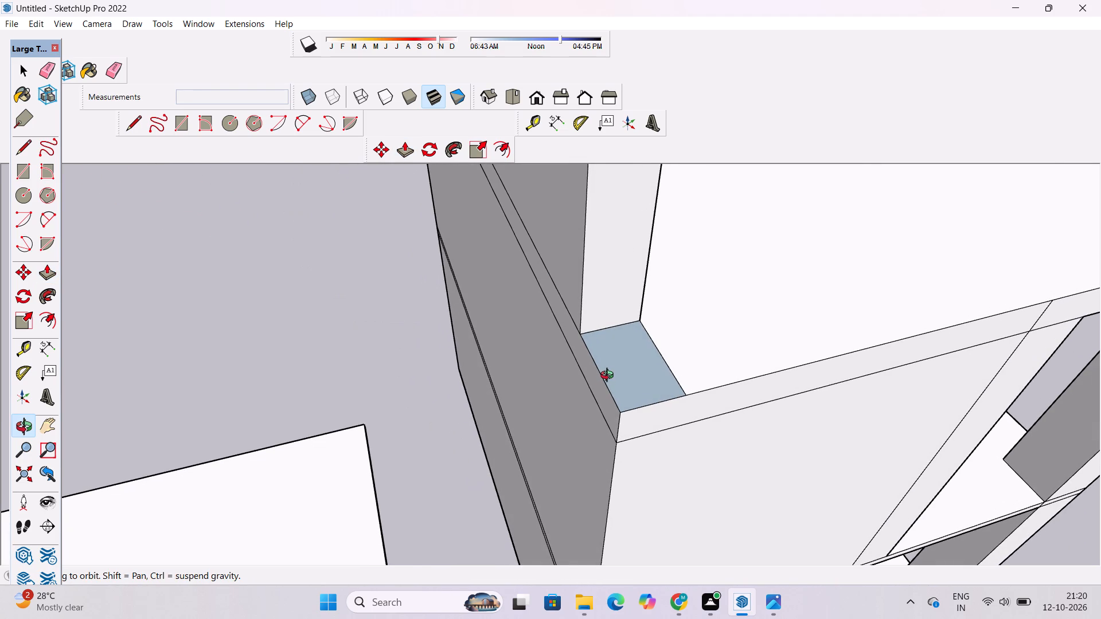
pyautogui.press('space')
pyautogui.click(628, 385)
pyautogui.press('p')
pyautogui.click(628, 385)
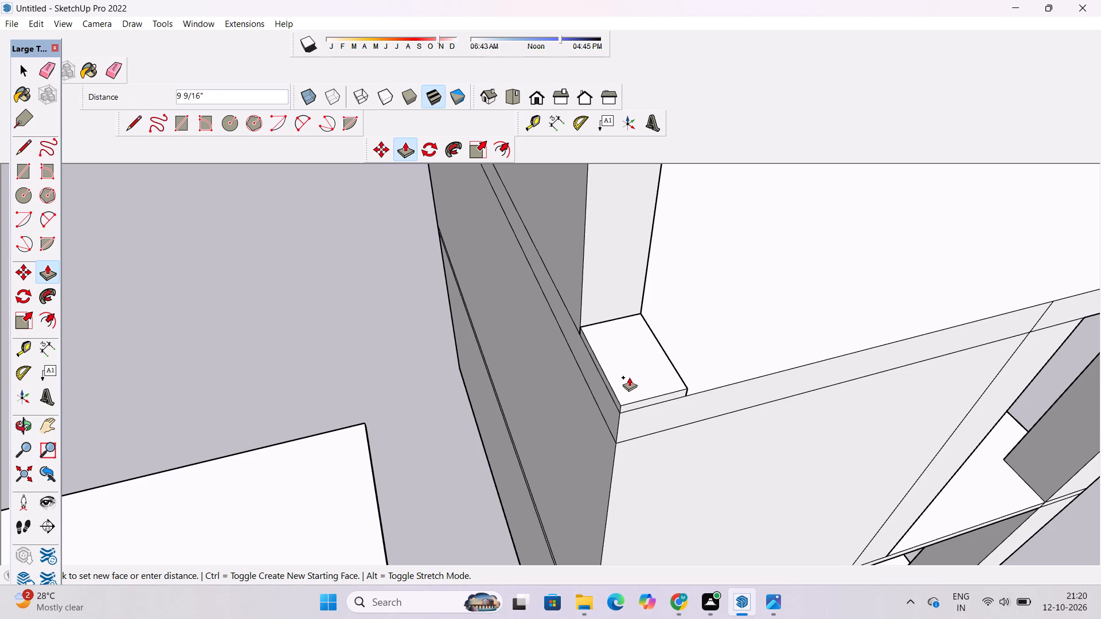
pyautogui.write('0.1"')
pyautogui.press('Return')
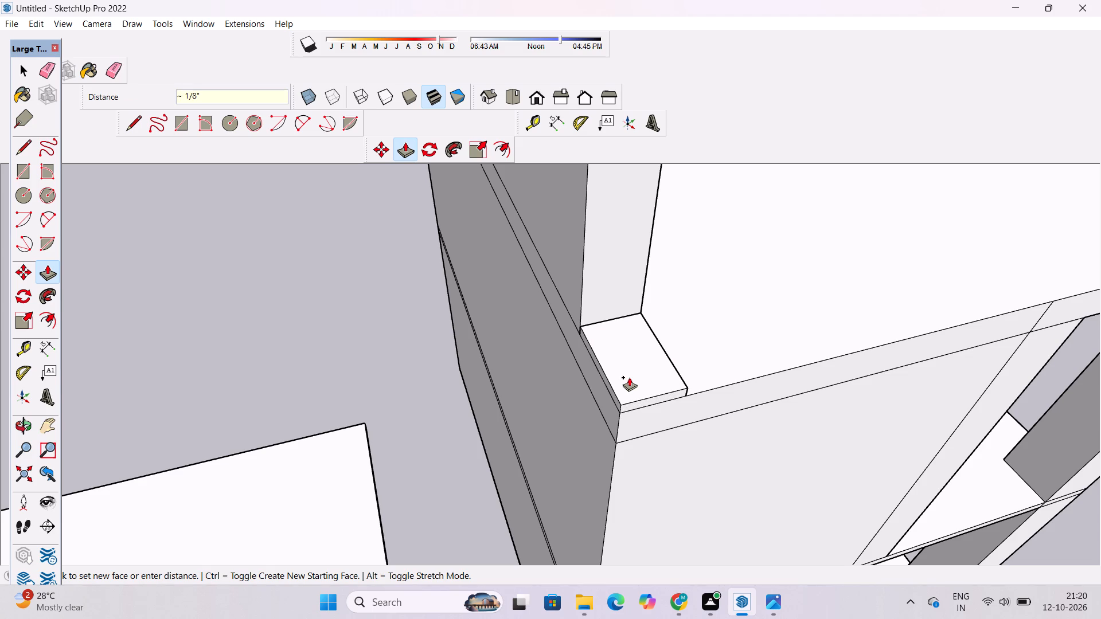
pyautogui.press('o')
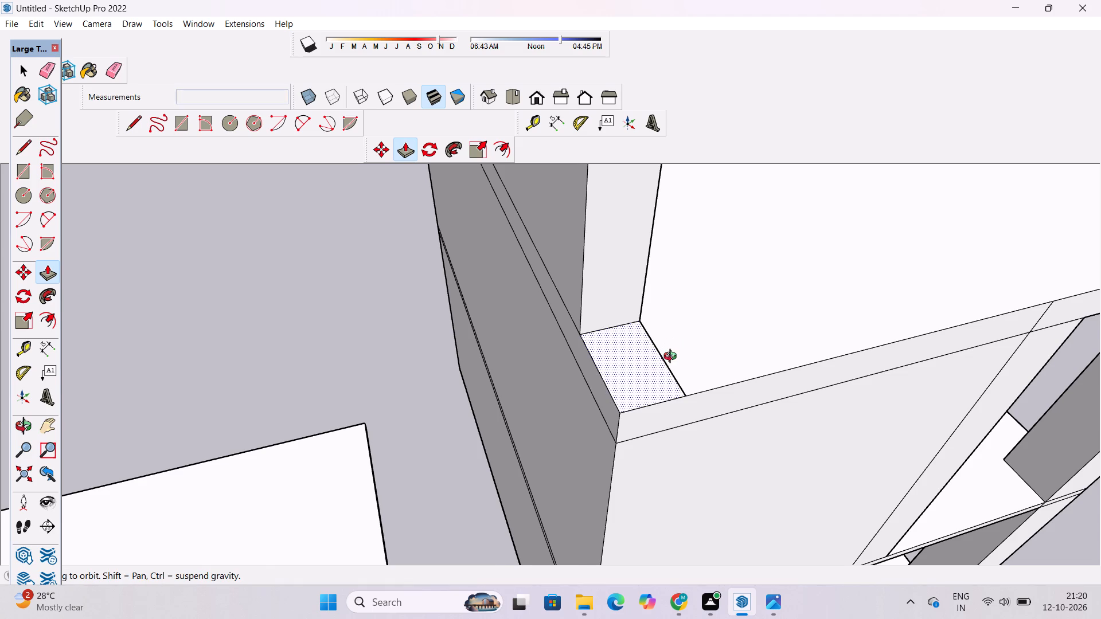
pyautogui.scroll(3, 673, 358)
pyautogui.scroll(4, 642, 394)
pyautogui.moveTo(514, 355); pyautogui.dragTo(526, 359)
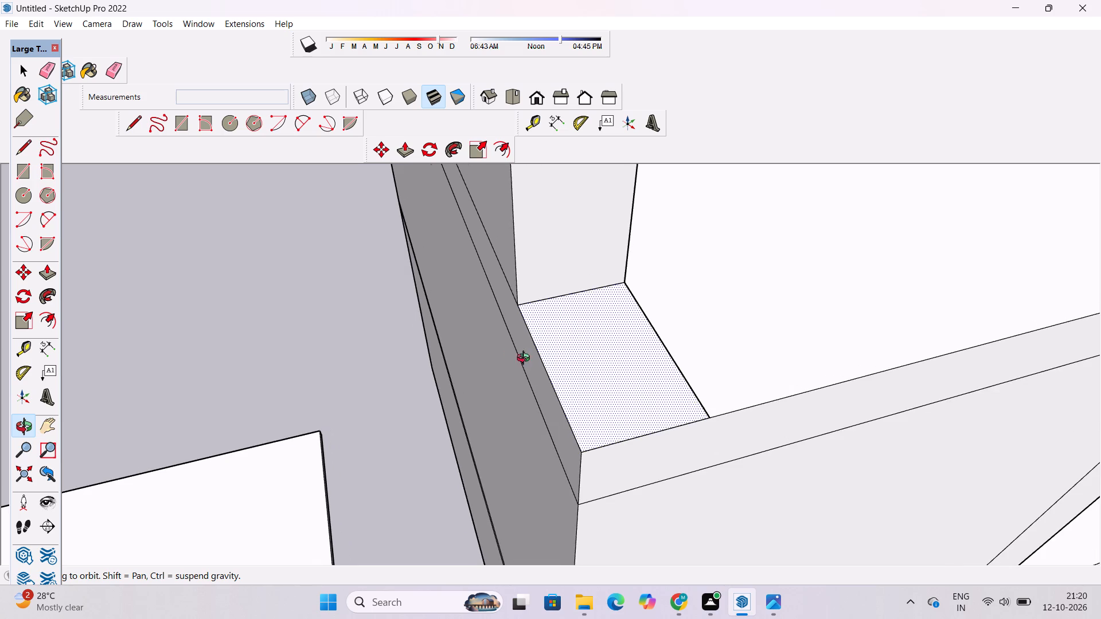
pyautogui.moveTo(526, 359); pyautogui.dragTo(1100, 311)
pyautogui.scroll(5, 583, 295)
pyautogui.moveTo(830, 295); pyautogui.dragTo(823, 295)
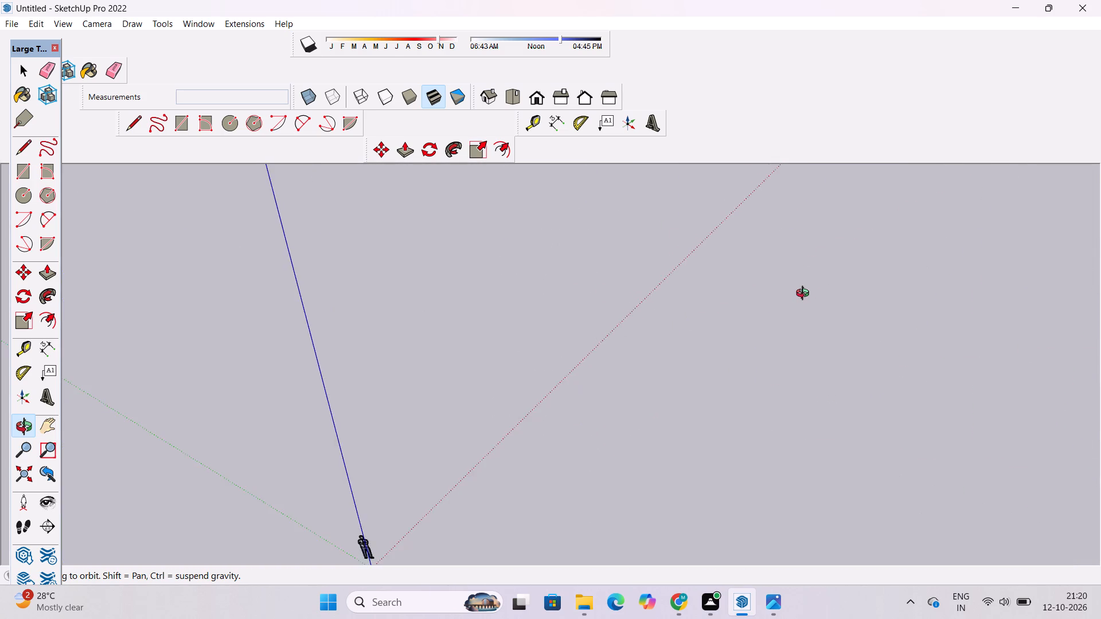
# Examine the overhanging slab, rear wall and lower roof from several angles and compare them with the house reference photo.
pyautogui.scroll(-7, 794, 298)
pyautogui.scroll(-1, 424, 240)
pyautogui.click(513, 96)
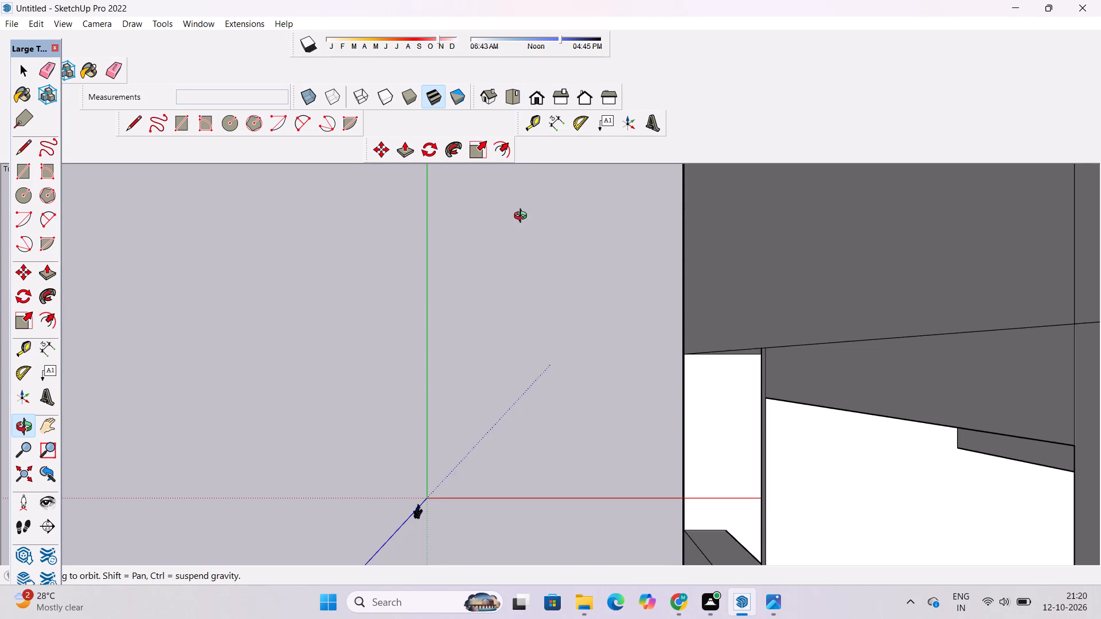
pyautogui.scroll(-11, 523, 218)
pyautogui.moveTo(537, 355); pyautogui.dragTo(547, 252)
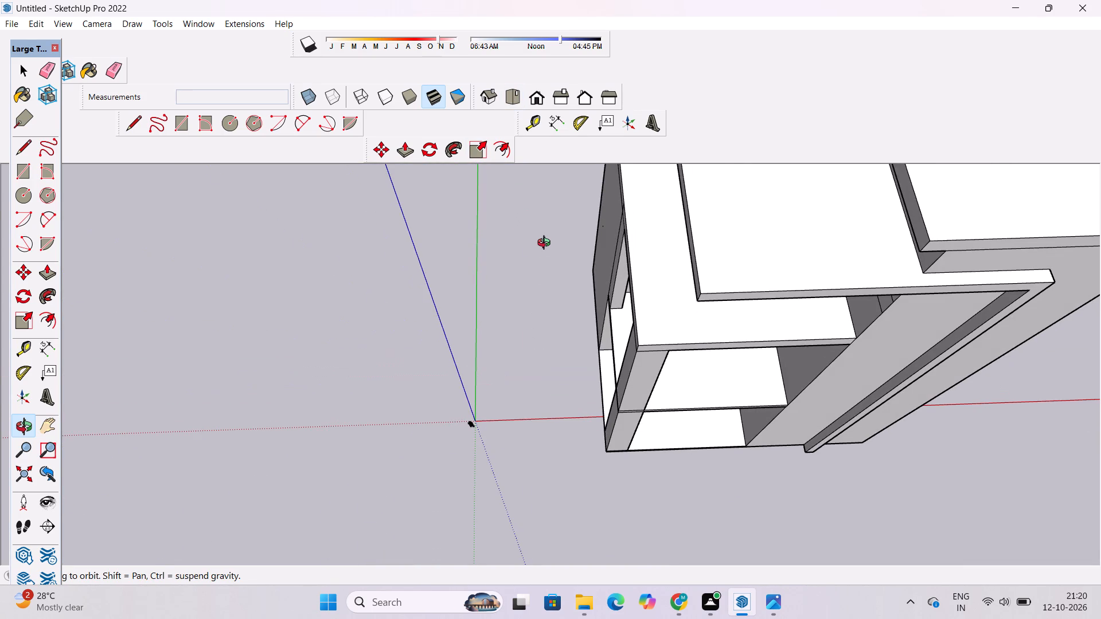
pyautogui.scroll(-1, 546, 244)
pyautogui.moveTo(566, 262); pyautogui.dragTo(608, 269)
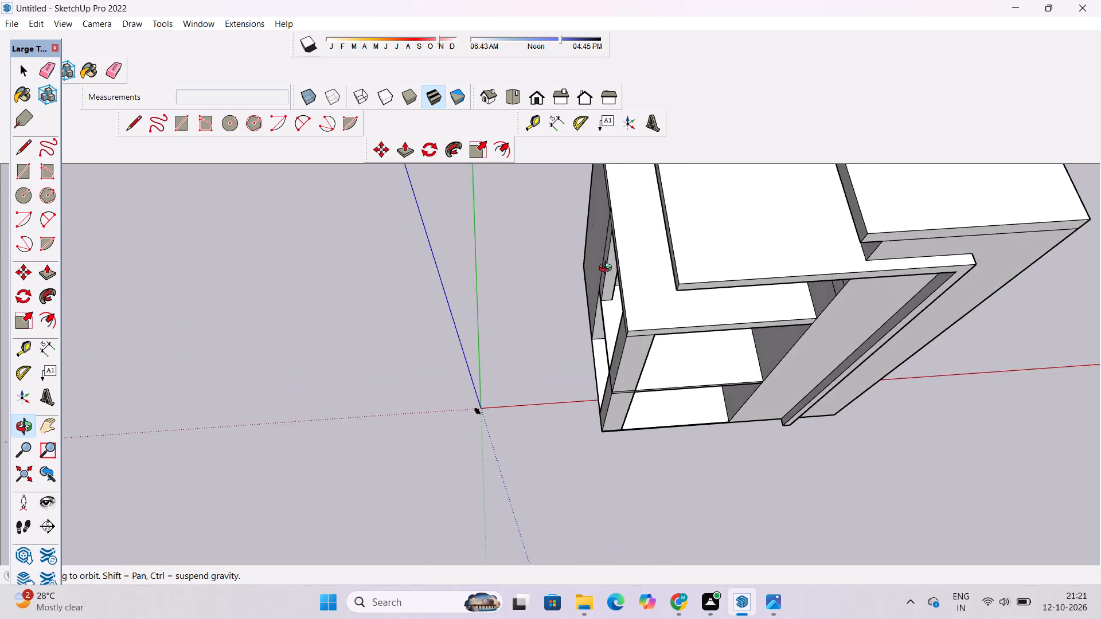
pyautogui.moveTo(608, 269); pyautogui.dragTo(665, 268)
pyautogui.scroll(-5, 693, 254)
pyautogui.keyDown('shift'); pyautogui.moveTo(685, 296); pyautogui.dragTo(694, 393); pyautogui.keyUp('shift')
pyautogui.moveTo(689, 382); pyautogui.dragTo(709, 241)
pyautogui.scroll(4, 633, 291)
pyautogui.keyDown('shift'); pyautogui.moveTo(641, 294); pyautogui.dragTo(634, 293); pyautogui.keyUp('shift')
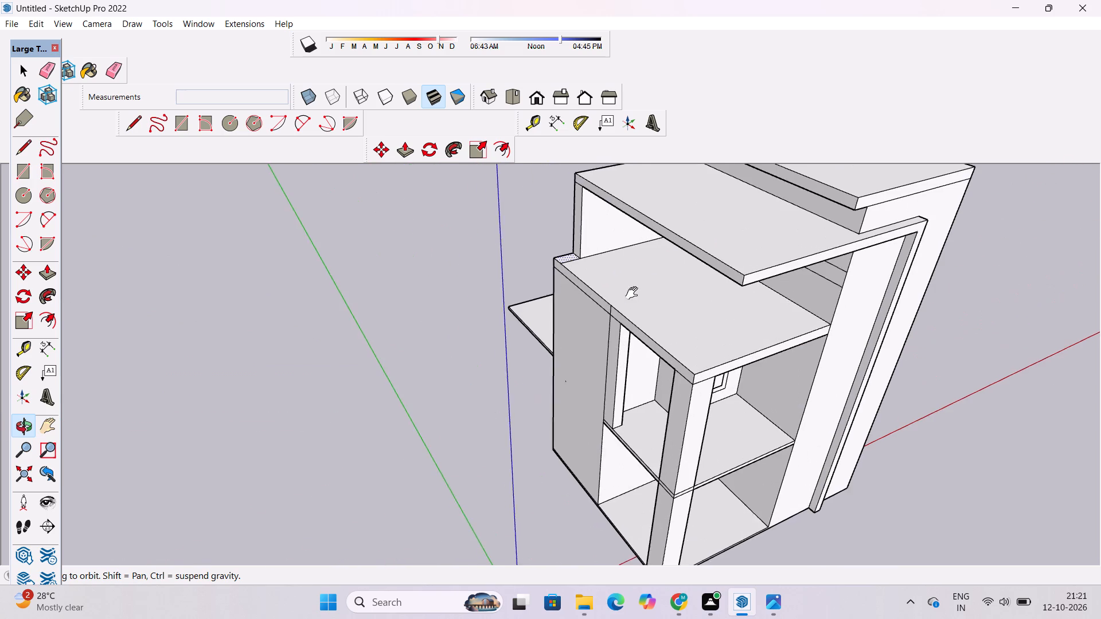
pyautogui.keyDown('shift'); pyautogui.moveTo(634, 293); pyautogui.dragTo(611, 304); pyautogui.keyUp('shift')
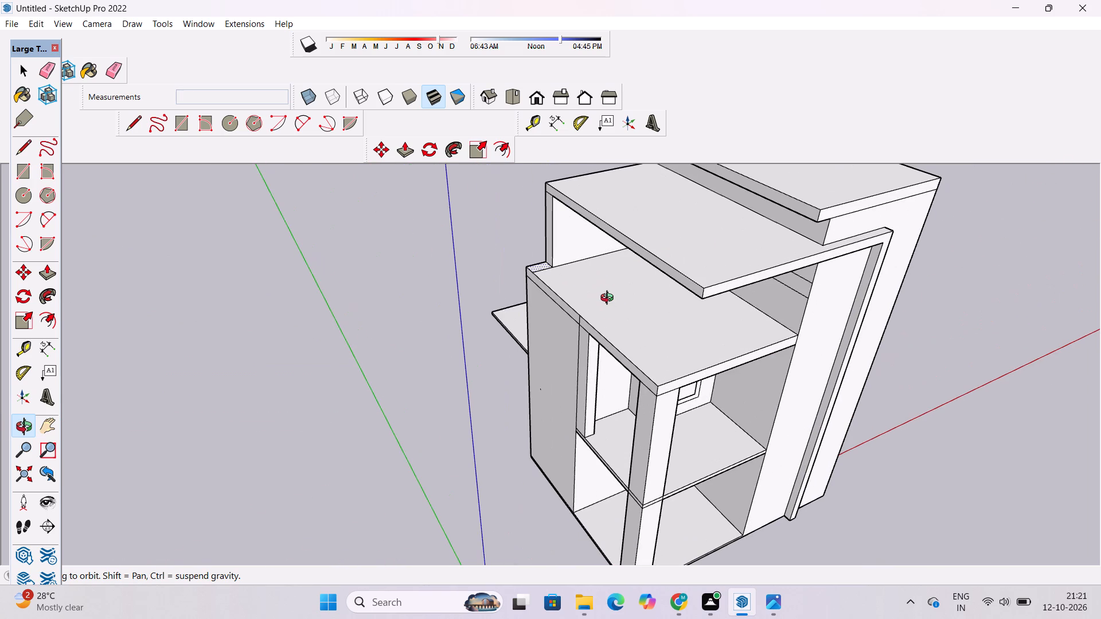
pyautogui.moveTo(630, 310); pyautogui.dragTo(606, 351)
pyautogui.moveTo(605, 354); pyautogui.dragTo(669, 333)
pyautogui.keyDown('shift'); pyautogui.moveTo(638, 341); pyautogui.dragTo(605, 336); pyautogui.keyUp('shift')
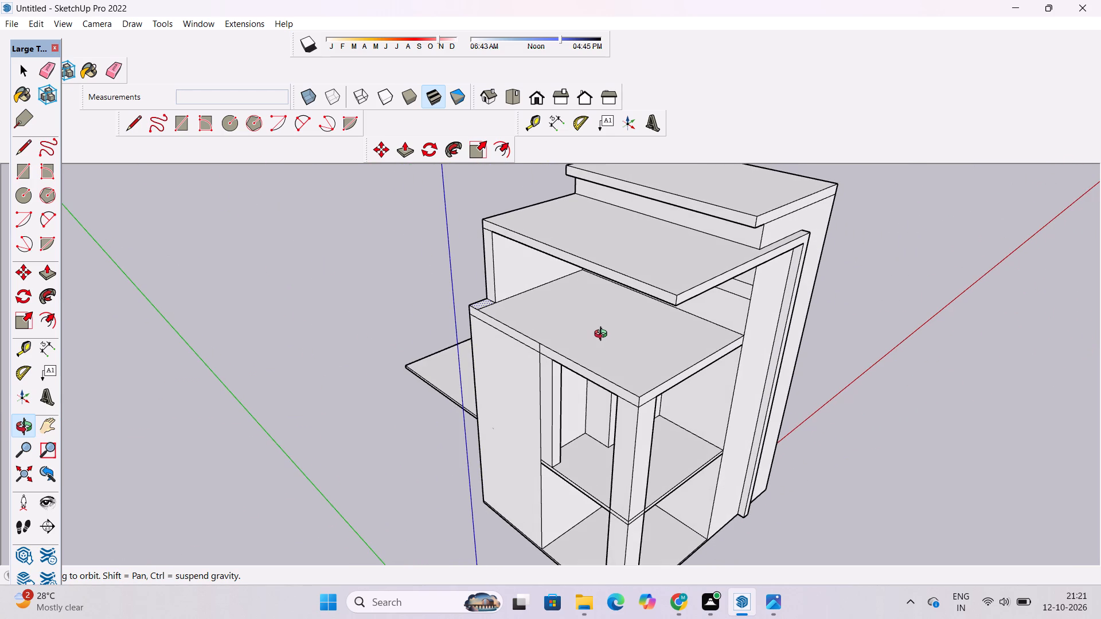
pyautogui.scroll(1, 600, 342)
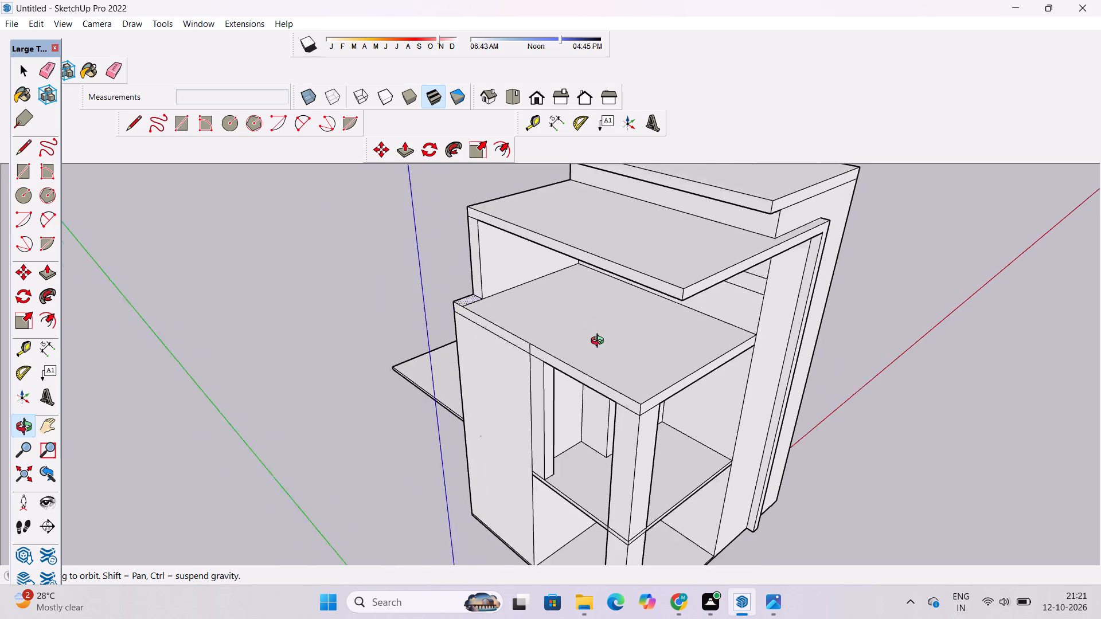
pyautogui.scroll(2, 600, 342)
pyautogui.keyDown('shift'); pyautogui.moveTo(592, 362); pyautogui.dragTo(588, 367); pyautogui.keyUp('shift')
pyautogui.moveTo(569, 389); pyautogui.dragTo(613, 319)
pyautogui.moveTo(718, 280); pyautogui.dragTo(692, 344)
pyautogui.moveTo(690, 346); pyautogui.dragTo(587, 351)
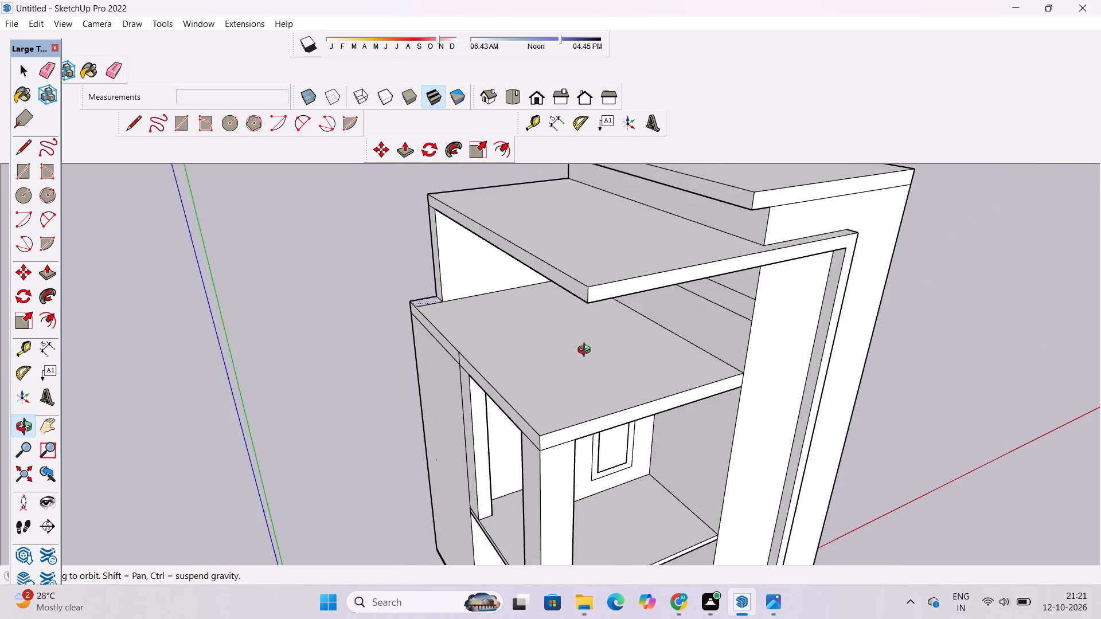
pyautogui.scroll(3, 673, 328)
pyautogui.moveTo(735, 335); pyautogui.dragTo(646, 335)
pyautogui.keyDown('shift'); pyautogui.moveTo(643, 335); pyautogui.dragTo(671, 267); pyautogui.keyUp('shift')
pyautogui.scroll(-2, 674, 263)
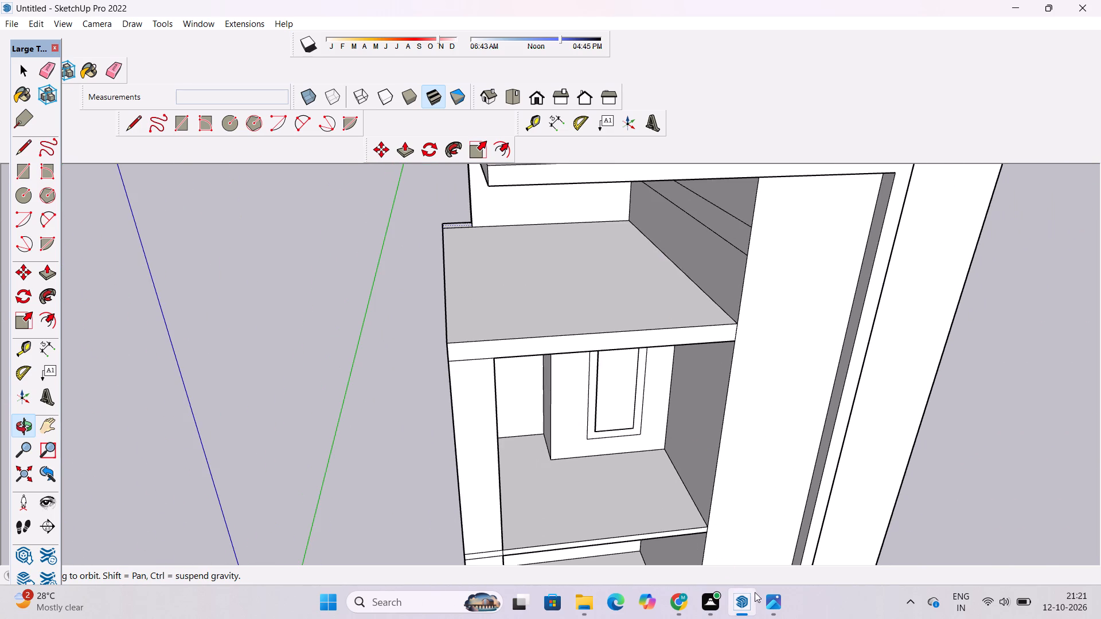
pyautogui.click(771, 602)
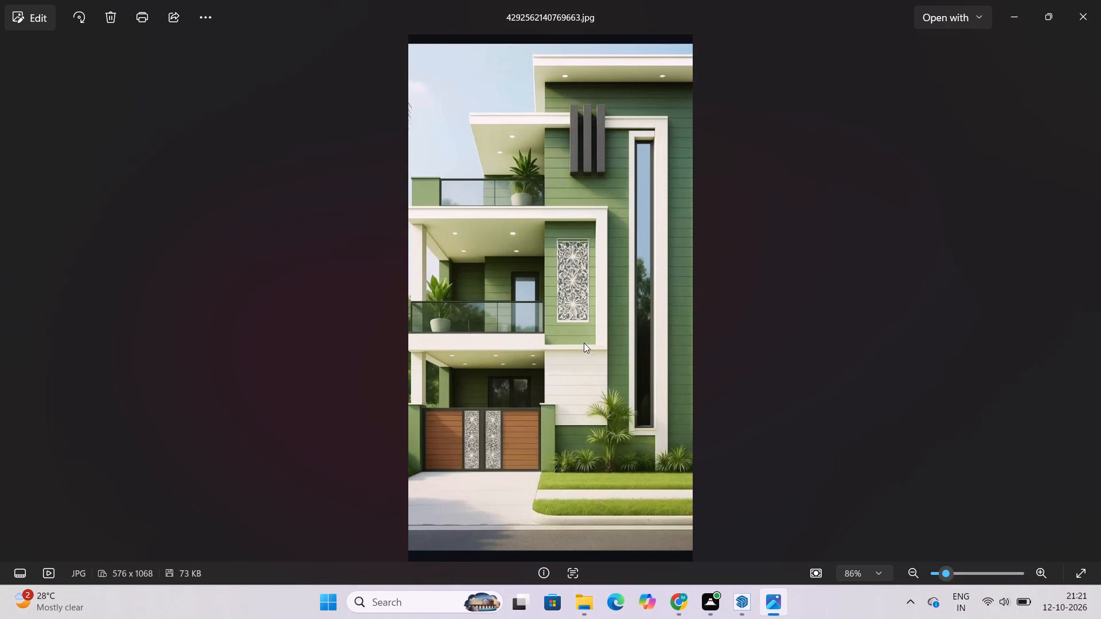
pyautogui.click(736, 594)
# Erase the two horizontal lines on the main block's side wall between the lower roof and the overhanging slab.
pyautogui.scroll(-4, 554, 300)
pyautogui.keyDown('shift'); pyautogui.moveTo(577, 299); pyautogui.dragTo(683, 368); pyautogui.keyUp('shift')
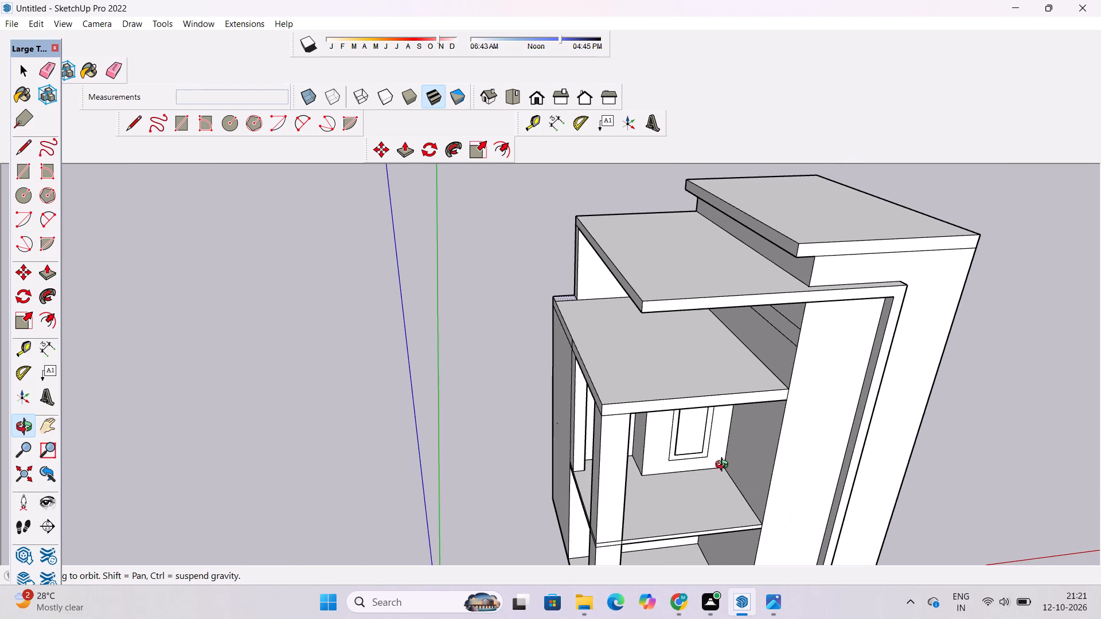
pyautogui.moveTo(724, 466); pyautogui.dragTo(672, 375)
pyautogui.scroll(5, 597, 322)
pyautogui.keyDown('shift'); pyautogui.moveTo(656, 307); pyautogui.dragTo(624, 296); pyautogui.keyUp('shift')
pyautogui.scroll(-3, 634, 291)
pyautogui.moveTo(684, 300); pyautogui.dragTo(779, 305)
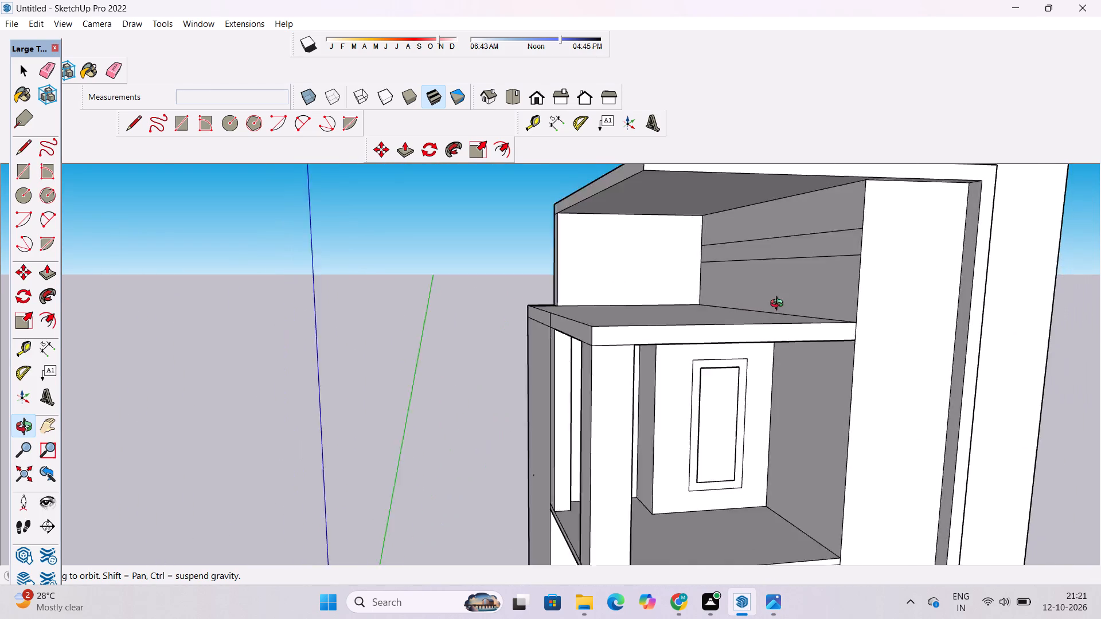
pyautogui.moveTo(779, 305); pyautogui.dragTo(781, 305)
pyautogui.keyDown('shift'); pyautogui.moveTo(781, 305); pyautogui.dragTo(783, 319); pyautogui.keyUp('shift')
pyautogui.press('e')
pyautogui.moveTo(794, 250); pyautogui.dragTo(794, 274)
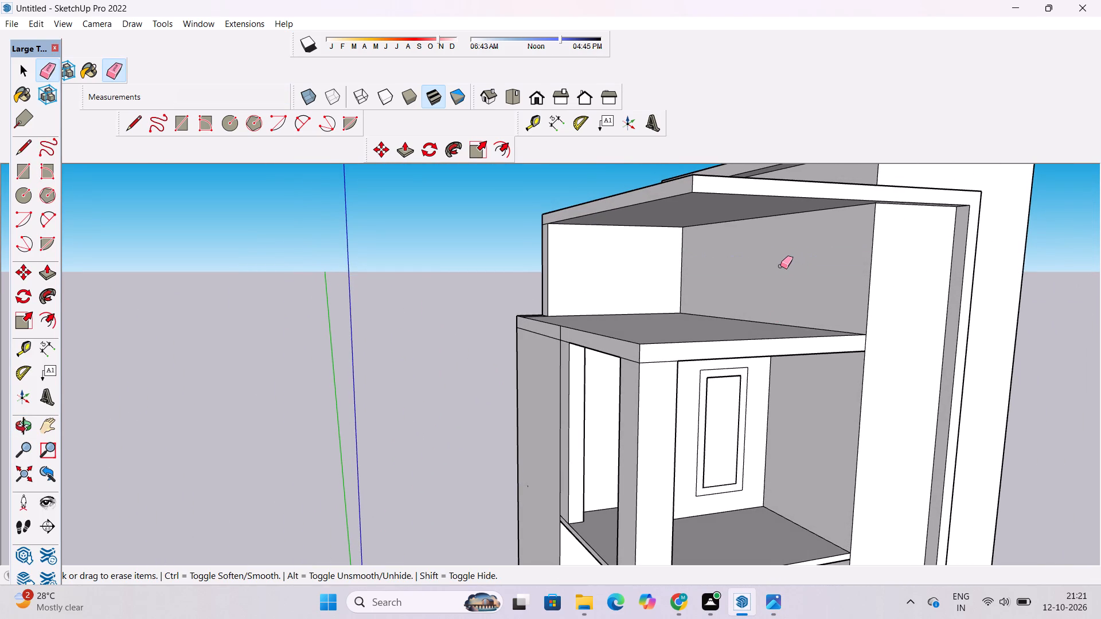
# Place a guide across the lower roof 35' from the rear wall's base edge and a second guide 5' beyond it.
pyautogui.press('t')
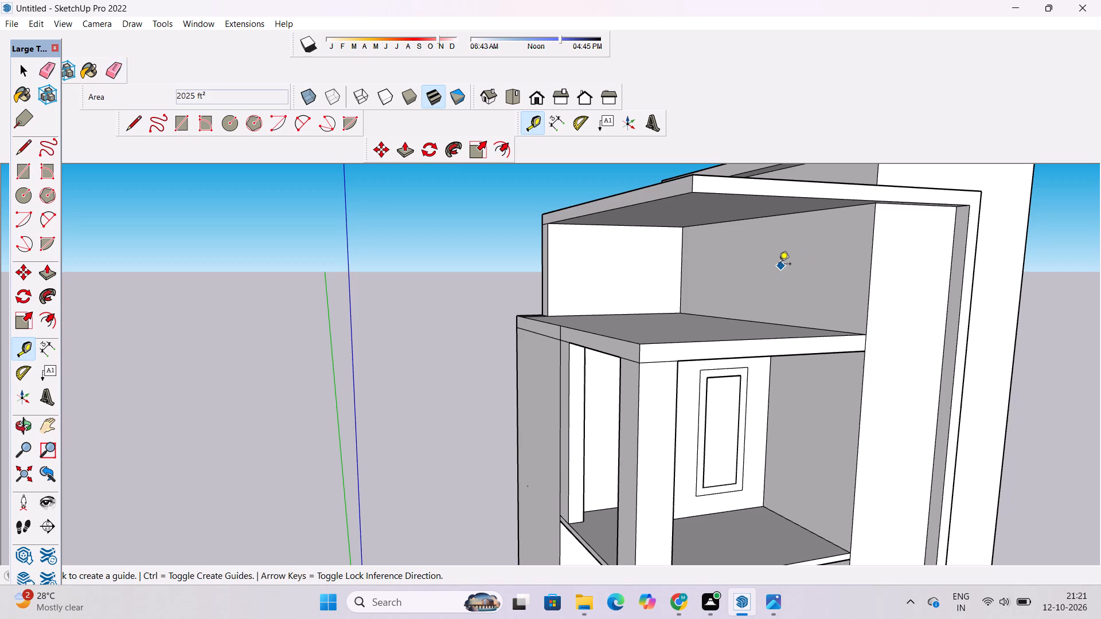
pyautogui.press('o')
pyautogui.moveTo(776, 275); pyautogui.dragTo(719, 306)
pyautogui.keyDown('shift'); pyautogui.moveTo(706, 320); pyautogui.dragTo(735, 296); pyautogui.keyUp('shift')
pyautogui.moveTo(735, 296); pyautogui.dragTo(710, 376)
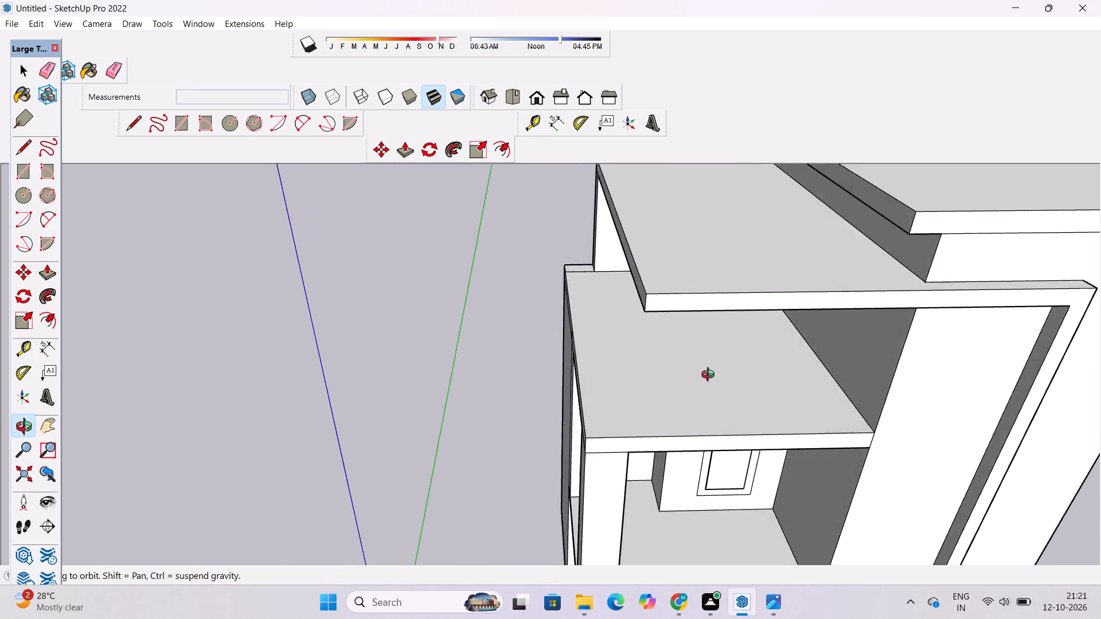
pyautogui.moveTo(710, 376); pyautogui.dragTo(1100, 451)
pyautogui.keyDown('shift'); pyautogui.moveTo(667, 336); pyautogui.dragTo(660, 434); pyautogui.keyUp('shift')
pyautogui.moveTo(585, 402); pyautogui.dragTo(639, 366)
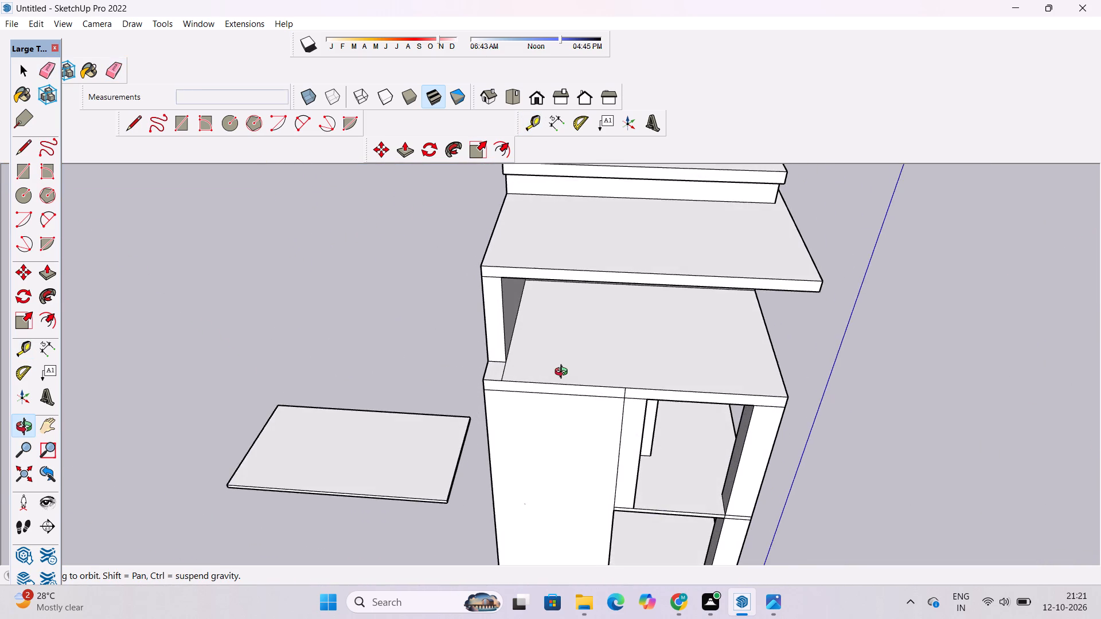
pyautogui.scroll(1, 563, 374)
pyautogui.keyDown('shift'); pyautogui.moveTo(563, 374); pyautogui.dragTo(542, 373); pyautogui.keyUp('shift')
pyautogui.keyDown('shift'); pyautogui.moveTo(598, 358); pyautogui.dragTo(530, 374); pyautogui.keyUp('shift')
pyautogui.moveTo(507, 382); pyautogui.dragTo(534, 360)
pyautogui.keyDown('shift'); pyautogui.moveTo(524, 350); pyautogui.dragTo(511, 349); pyautogui.keyUp('shift')
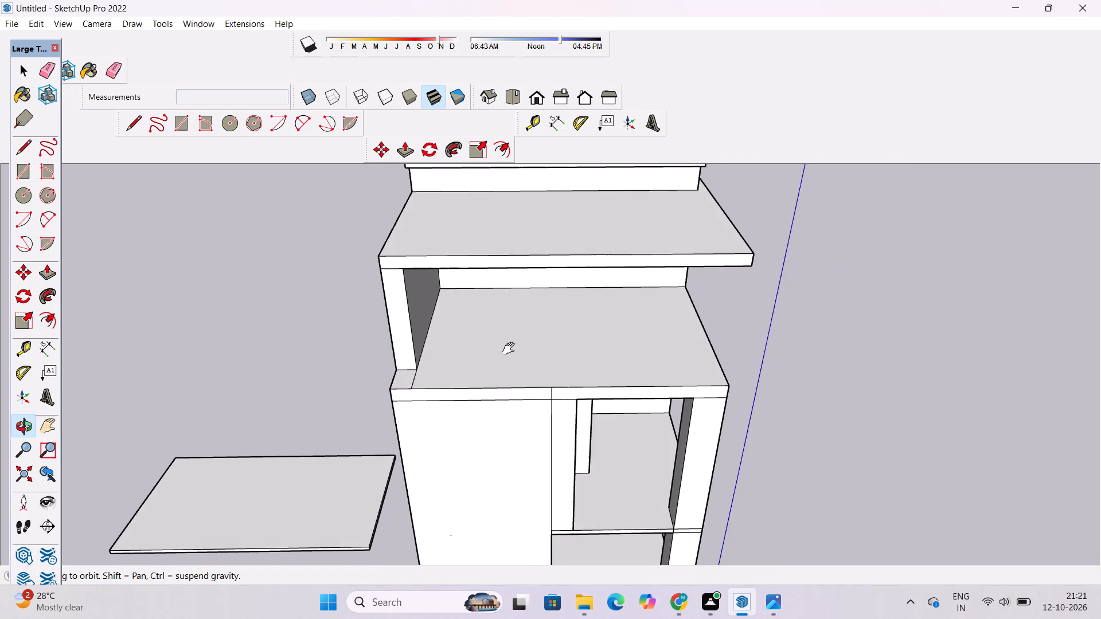
pyautogui.keyDown('shift'); pyautogui.moveTo(511, 349); pyautogui.dragTo(510, 349); pyautogui.keyUp('shift')
pyautogui.press('t')
pyautogui.scroll(2, 428, 322)
pyautogui.click(424, 327)
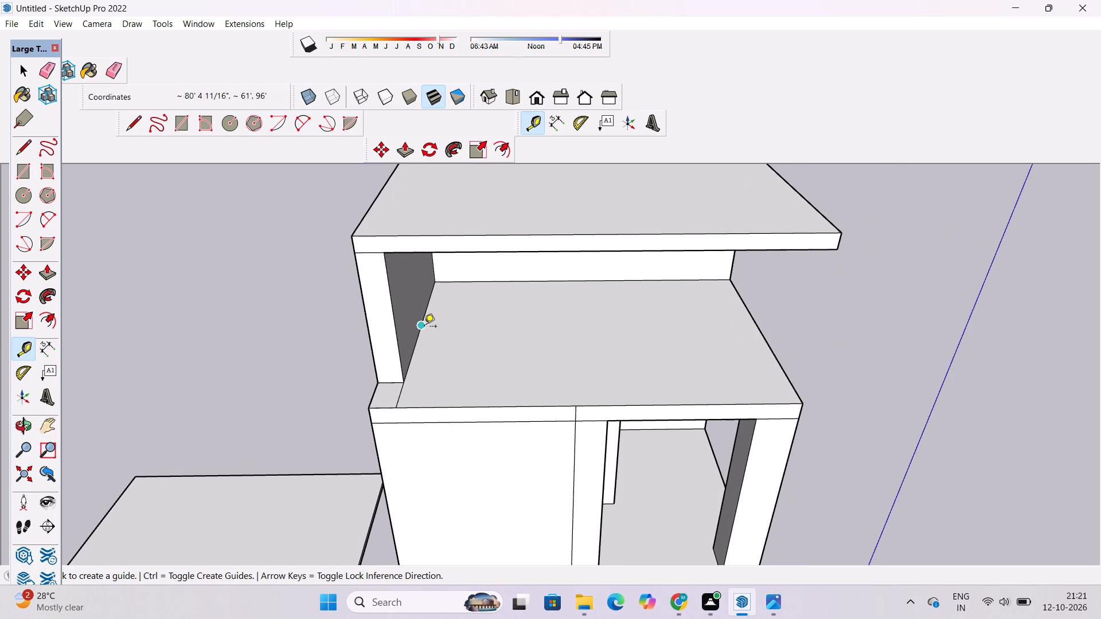
pyautogui.scroll(-2, 498, 327)
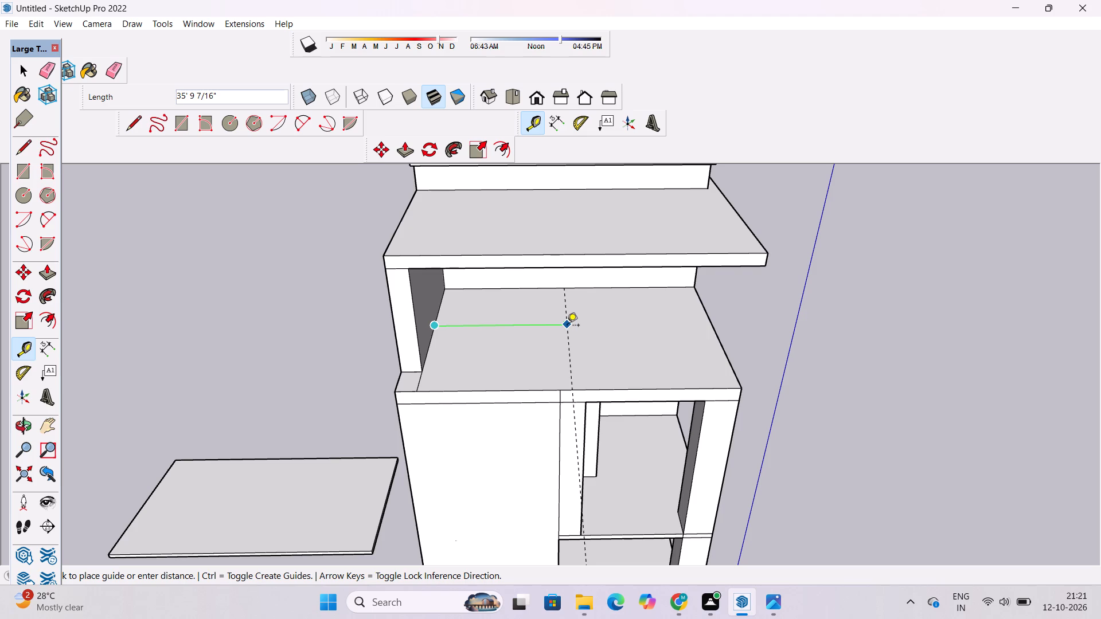
pyautogui.write("35'")
pyautogui.press('Return')
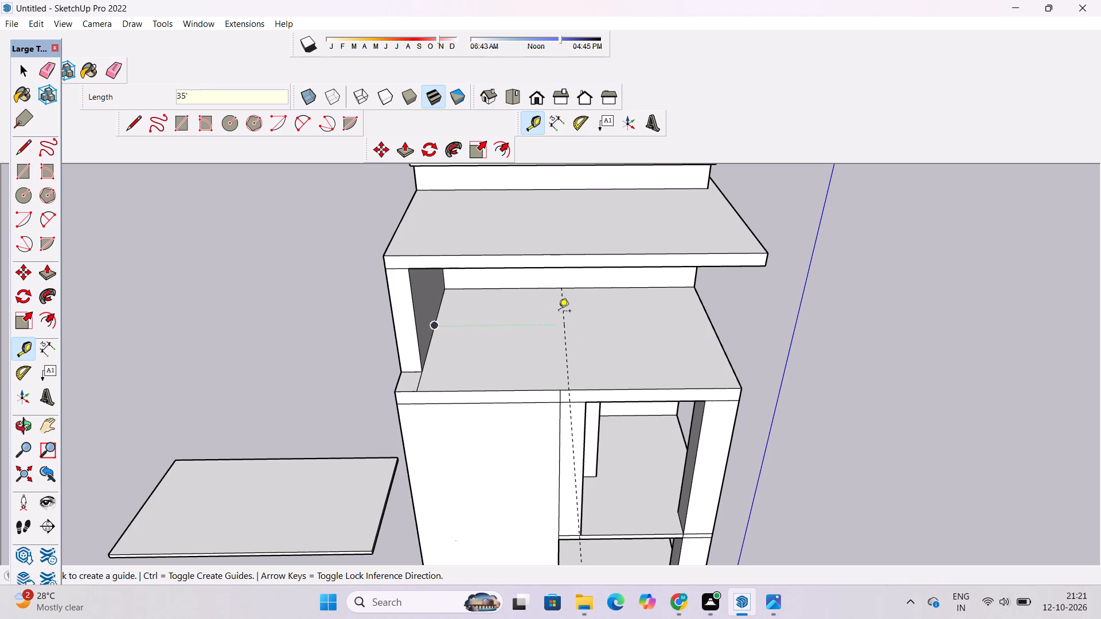
pyautogui.click(562, 306)
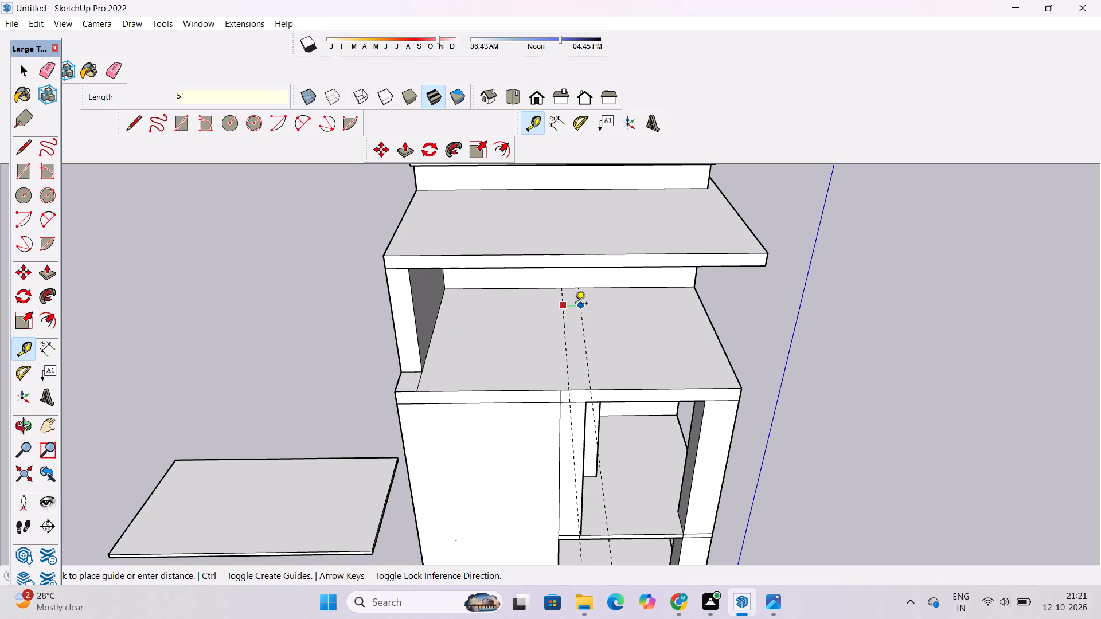
pyautogui.write("5'")
pyautogui.press('Return')
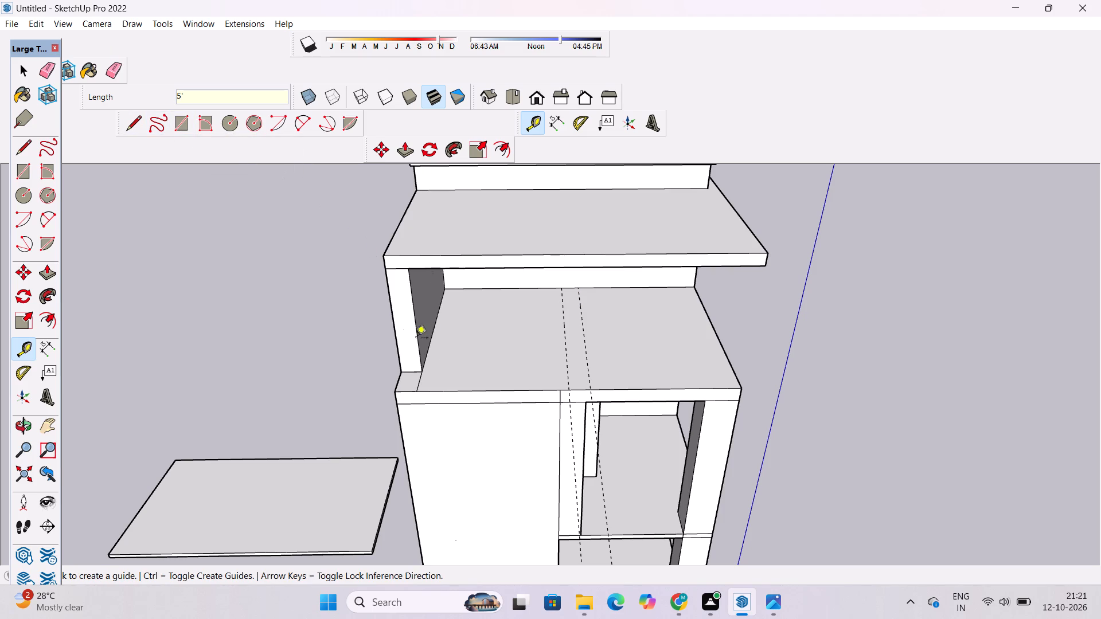
# Place a guide about 8' 2" in from the lower roof's outer edge, through the rear wall's lower outer corner.
pyautogui.click(489, 392)
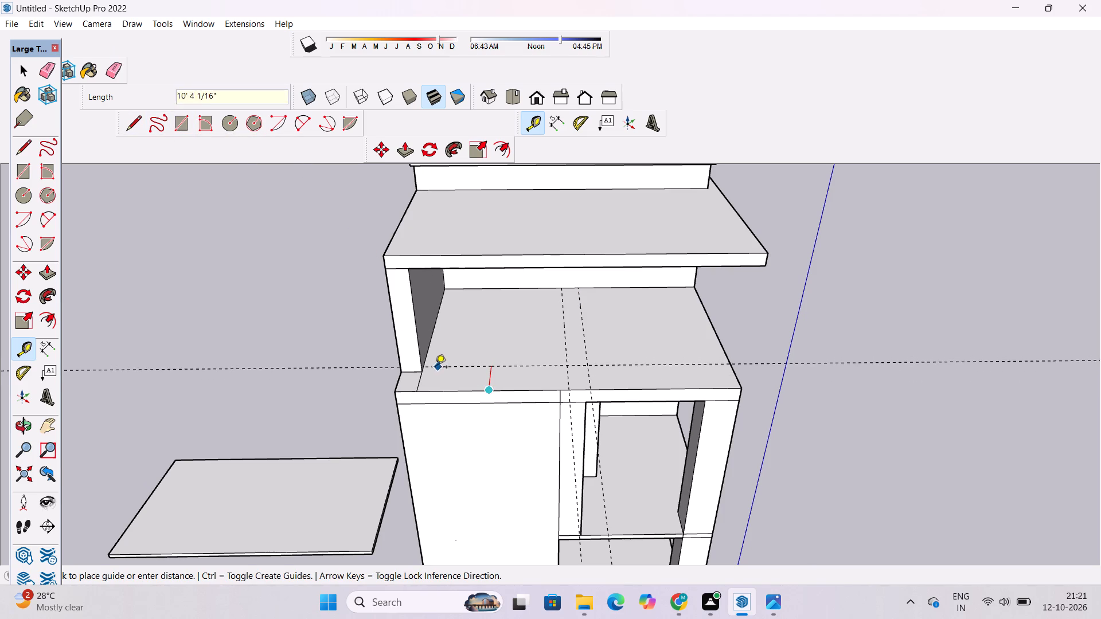
pyautogui.click(424, 371)
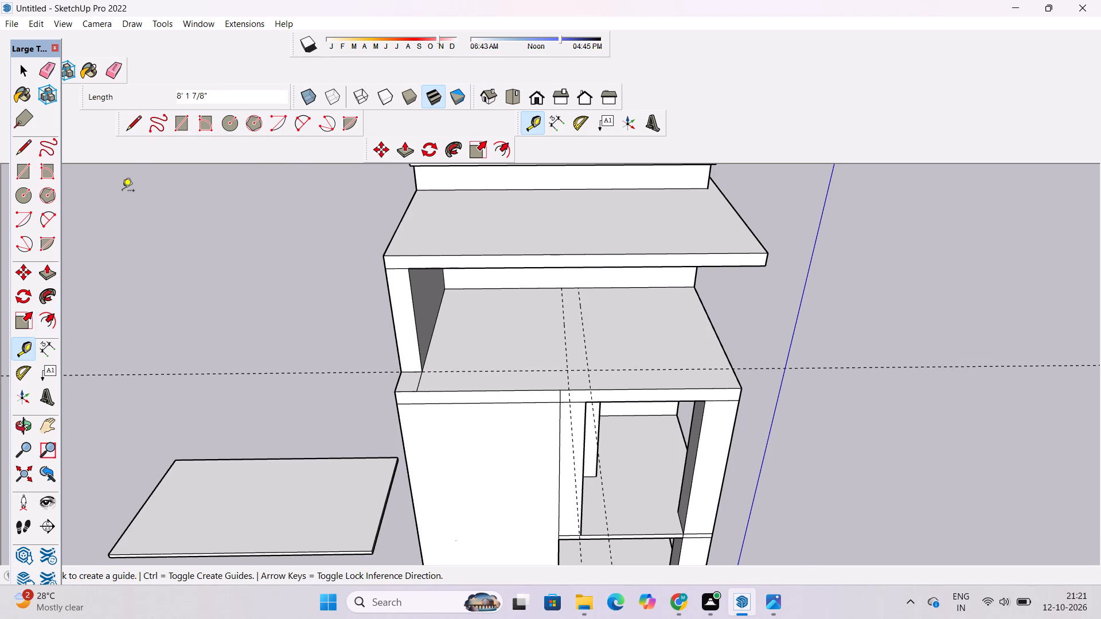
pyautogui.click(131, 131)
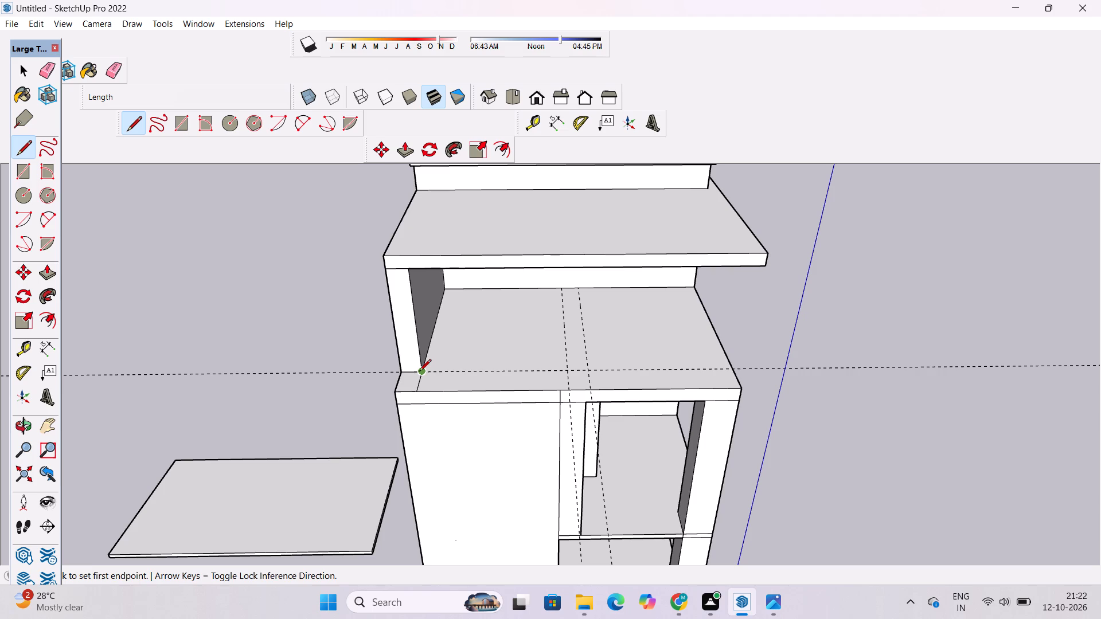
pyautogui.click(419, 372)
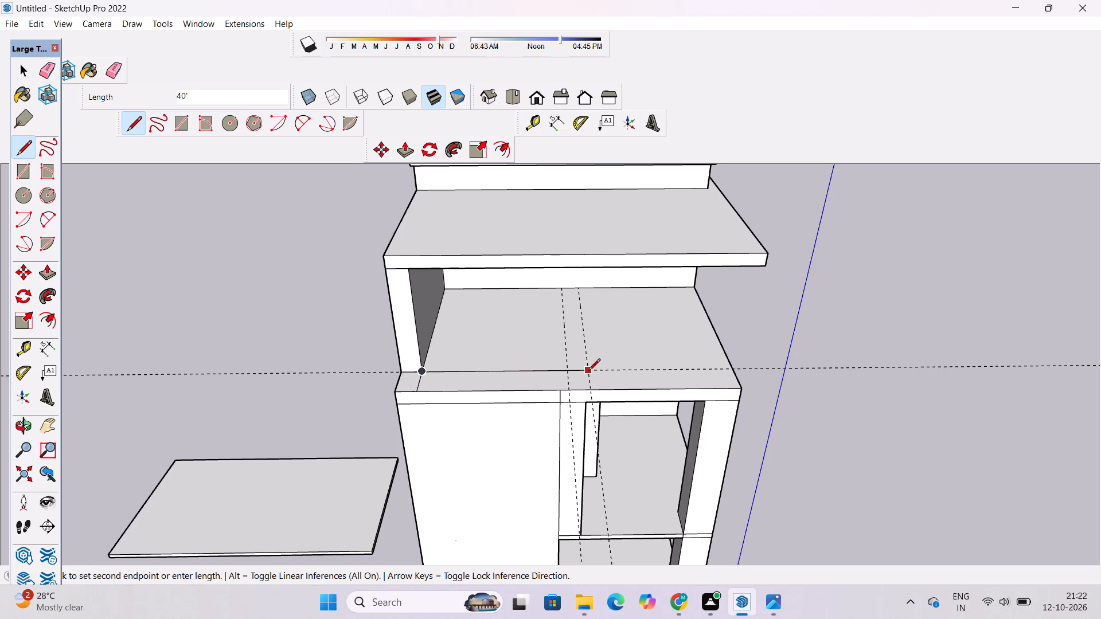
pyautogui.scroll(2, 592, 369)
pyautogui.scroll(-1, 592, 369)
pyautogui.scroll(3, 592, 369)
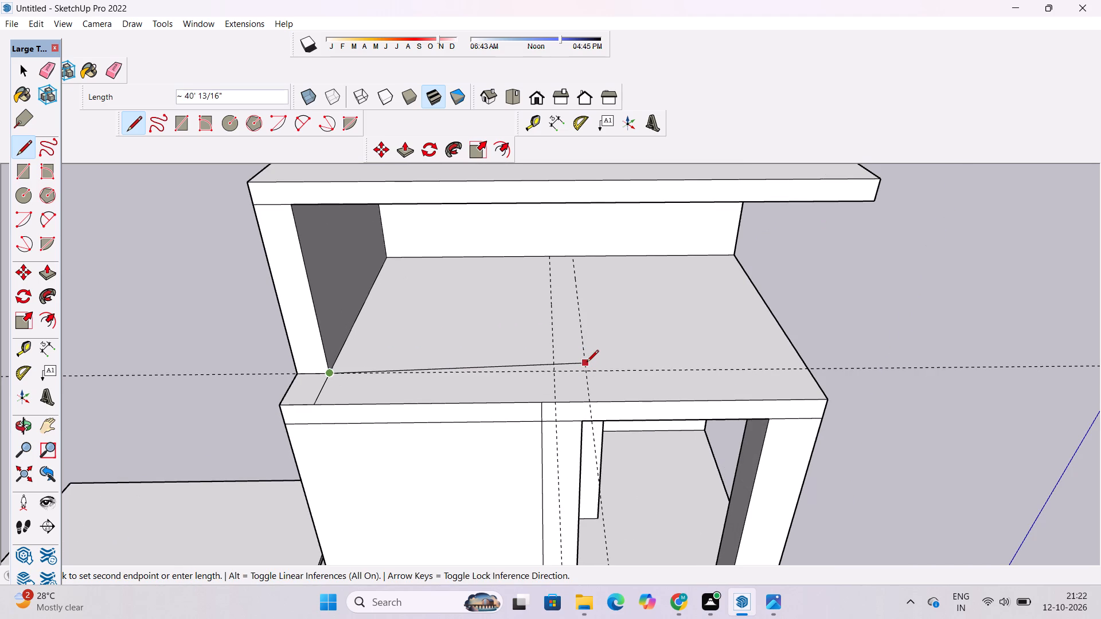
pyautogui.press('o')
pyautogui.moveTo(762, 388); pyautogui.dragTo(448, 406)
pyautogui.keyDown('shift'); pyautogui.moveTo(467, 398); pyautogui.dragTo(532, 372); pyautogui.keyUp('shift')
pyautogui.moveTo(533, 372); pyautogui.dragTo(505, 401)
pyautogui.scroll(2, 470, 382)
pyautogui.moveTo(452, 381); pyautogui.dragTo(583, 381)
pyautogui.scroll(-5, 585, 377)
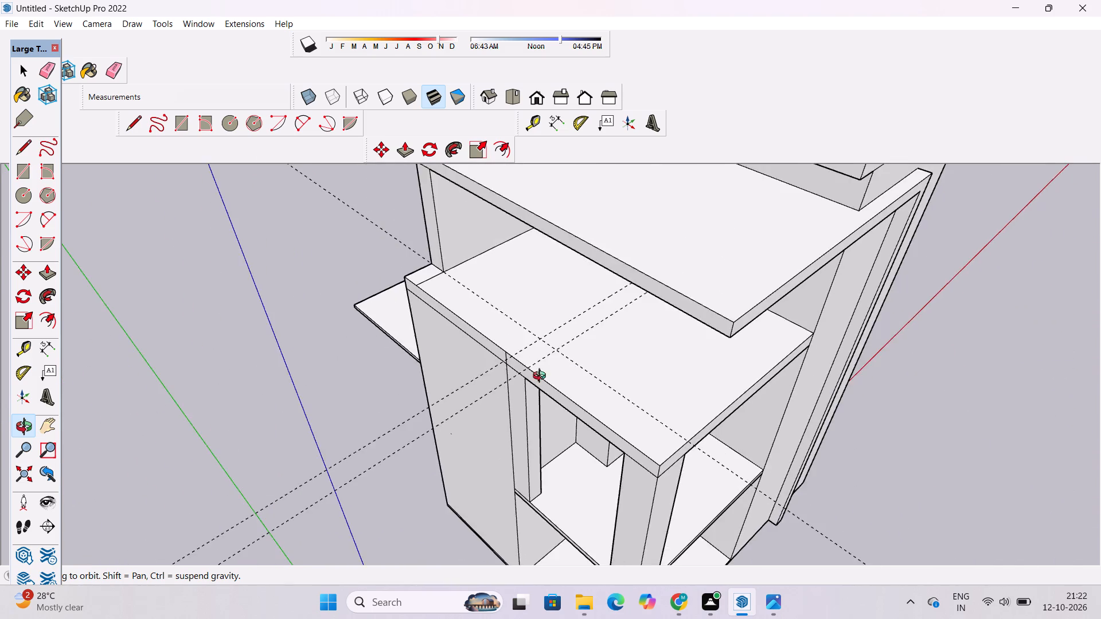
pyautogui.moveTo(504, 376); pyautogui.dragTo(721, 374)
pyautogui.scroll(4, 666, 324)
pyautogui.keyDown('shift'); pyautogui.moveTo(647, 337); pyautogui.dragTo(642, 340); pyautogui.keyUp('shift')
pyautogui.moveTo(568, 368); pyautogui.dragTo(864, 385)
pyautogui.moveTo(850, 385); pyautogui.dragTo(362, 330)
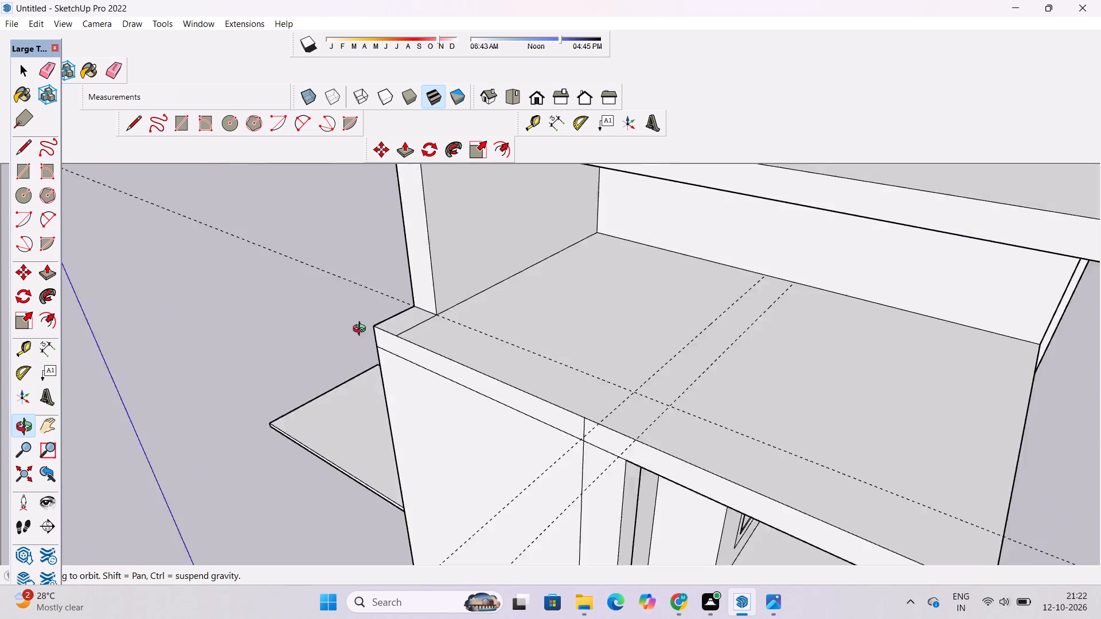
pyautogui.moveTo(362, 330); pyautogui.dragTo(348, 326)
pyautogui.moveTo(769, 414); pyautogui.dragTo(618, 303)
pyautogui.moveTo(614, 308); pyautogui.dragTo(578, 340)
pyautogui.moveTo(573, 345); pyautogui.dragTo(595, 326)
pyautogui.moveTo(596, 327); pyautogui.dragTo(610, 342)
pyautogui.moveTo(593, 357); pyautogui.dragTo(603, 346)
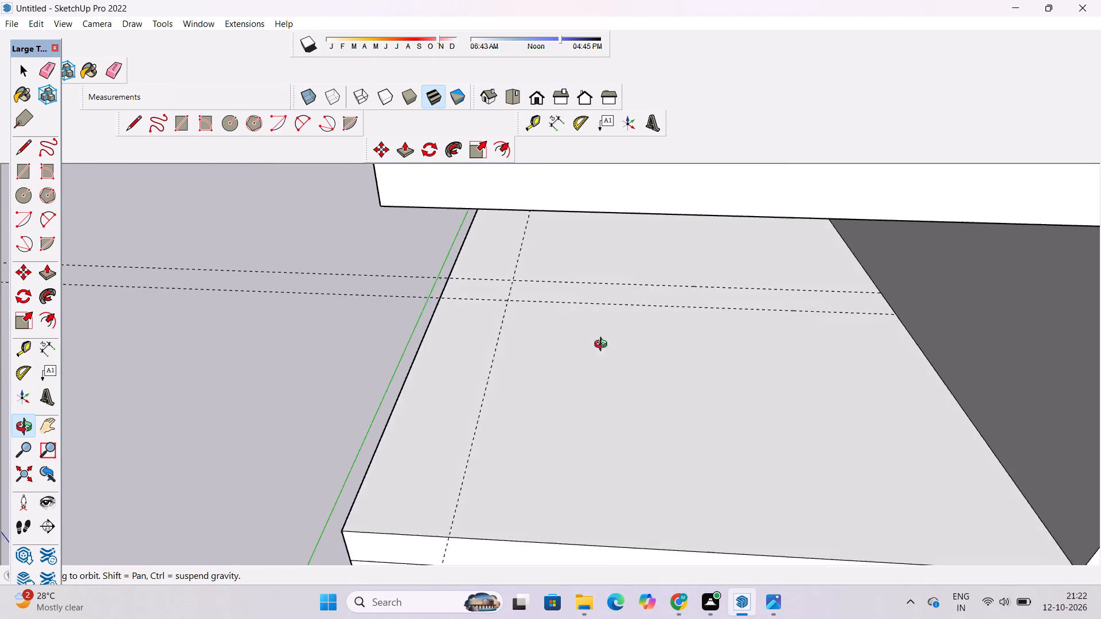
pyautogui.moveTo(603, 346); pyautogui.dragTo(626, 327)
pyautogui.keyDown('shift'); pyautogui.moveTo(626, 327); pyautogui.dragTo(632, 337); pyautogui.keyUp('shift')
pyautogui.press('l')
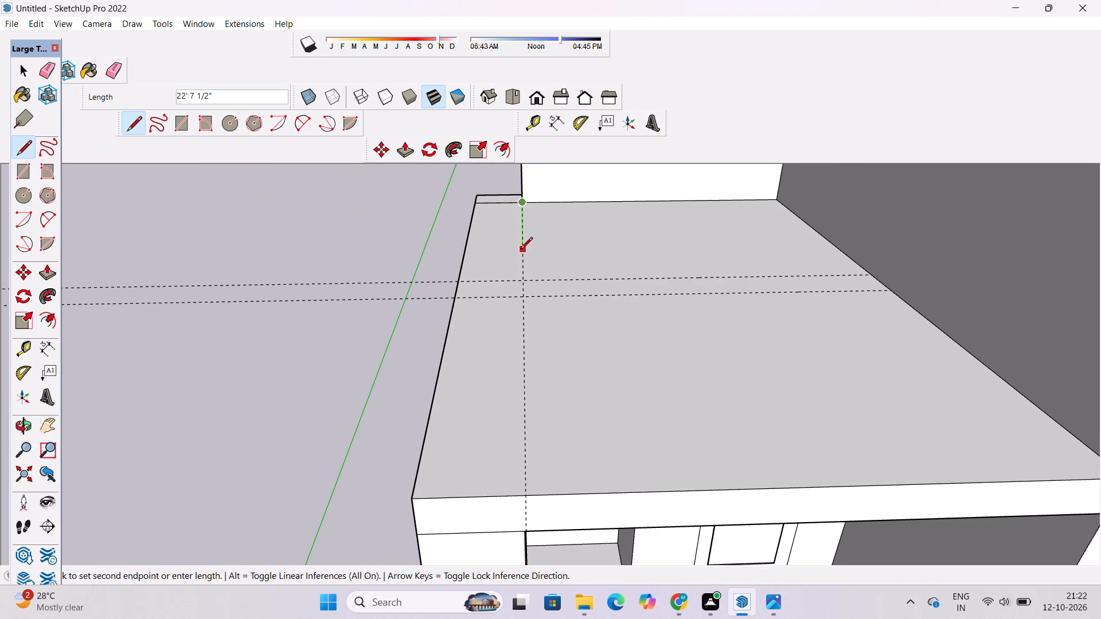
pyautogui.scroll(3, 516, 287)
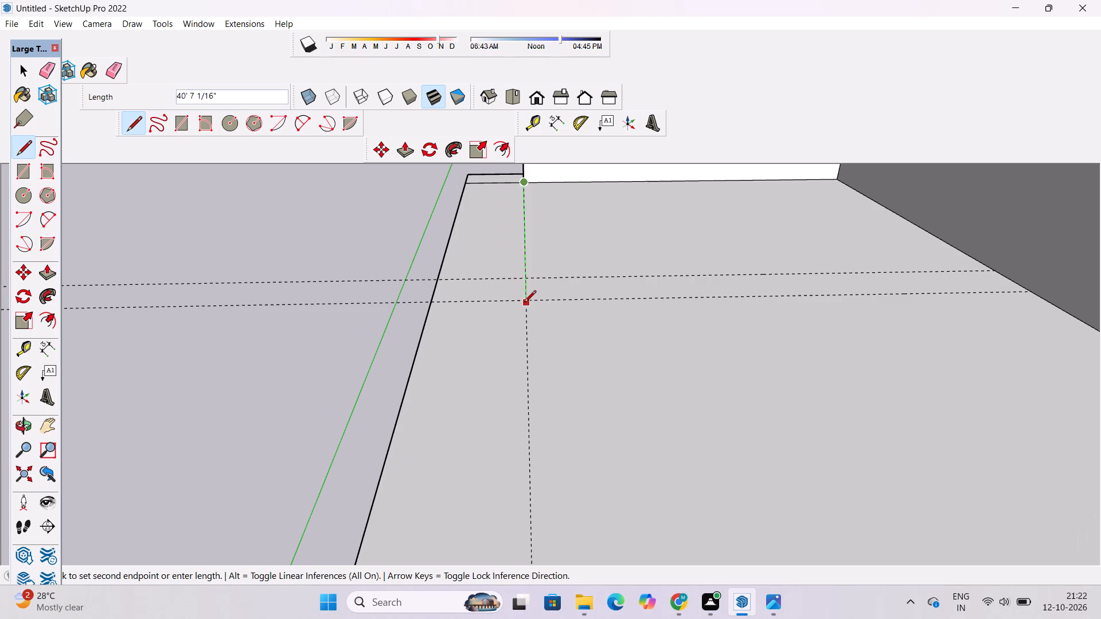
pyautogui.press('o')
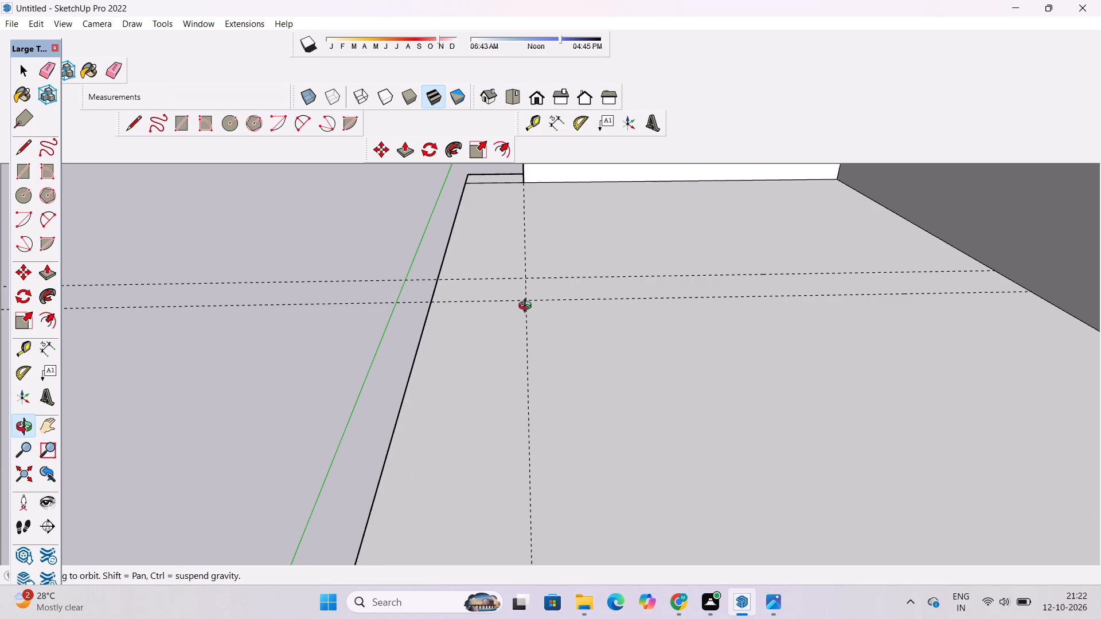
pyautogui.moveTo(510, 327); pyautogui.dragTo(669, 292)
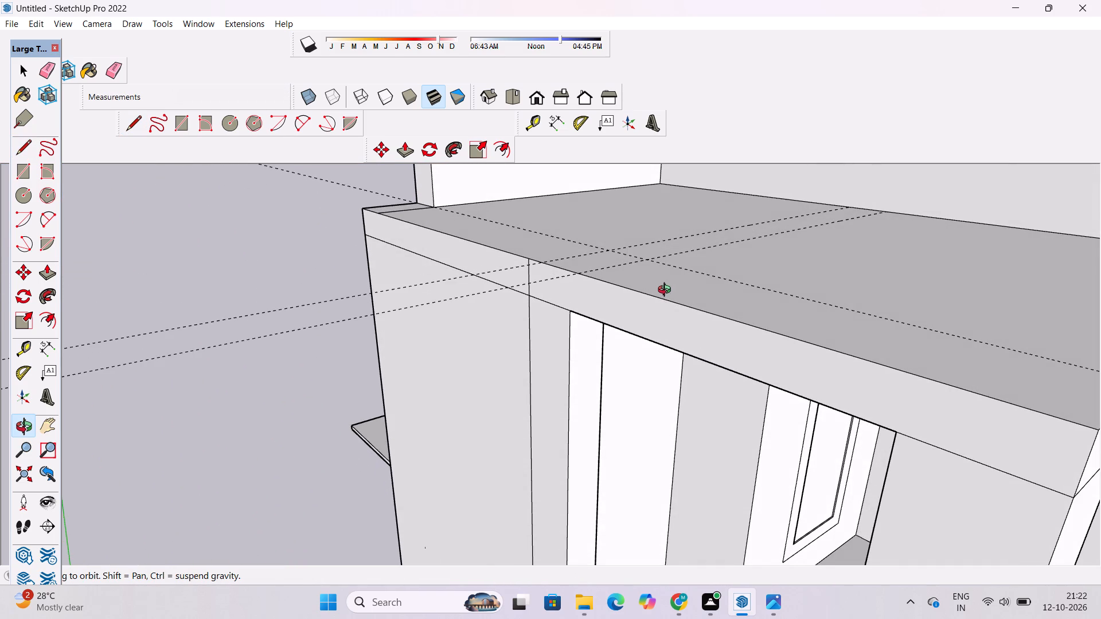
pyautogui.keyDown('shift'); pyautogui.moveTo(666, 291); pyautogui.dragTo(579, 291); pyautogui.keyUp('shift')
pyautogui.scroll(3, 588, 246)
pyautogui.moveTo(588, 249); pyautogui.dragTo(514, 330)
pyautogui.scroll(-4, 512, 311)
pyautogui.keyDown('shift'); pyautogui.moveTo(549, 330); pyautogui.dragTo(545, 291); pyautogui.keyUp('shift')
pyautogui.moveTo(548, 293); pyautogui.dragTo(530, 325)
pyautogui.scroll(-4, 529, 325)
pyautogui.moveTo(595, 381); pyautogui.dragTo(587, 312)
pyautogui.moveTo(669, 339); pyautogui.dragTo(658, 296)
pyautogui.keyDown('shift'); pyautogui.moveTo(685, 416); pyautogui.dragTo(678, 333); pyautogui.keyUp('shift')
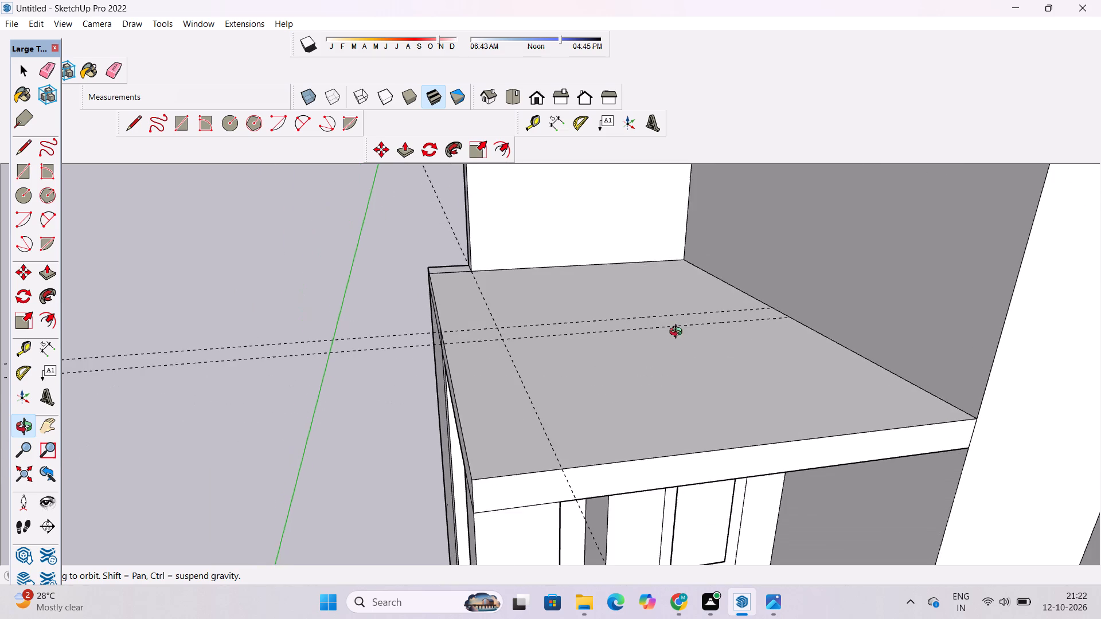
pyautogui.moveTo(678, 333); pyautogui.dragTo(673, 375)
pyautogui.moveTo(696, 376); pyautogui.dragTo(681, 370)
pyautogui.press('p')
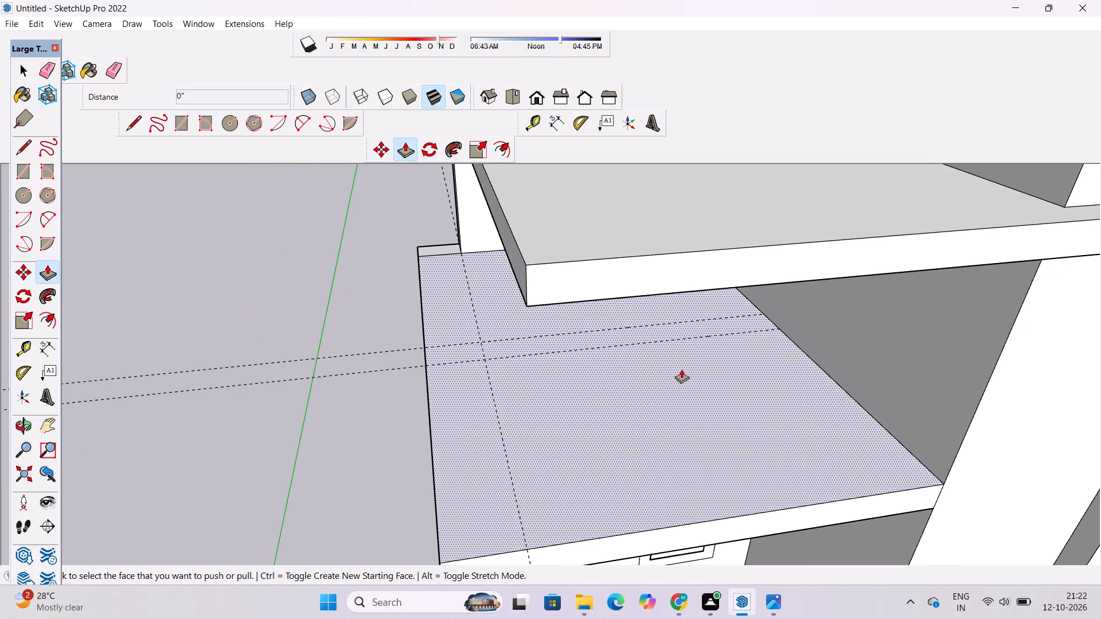
# Draw a 44' 10 1/8" line along the farther guide from the main block's side wall, continuing 40' to the rear wall's lower outer corner.
pyautogui.press('l')
pyautogui.scroll(9, 780, 347)
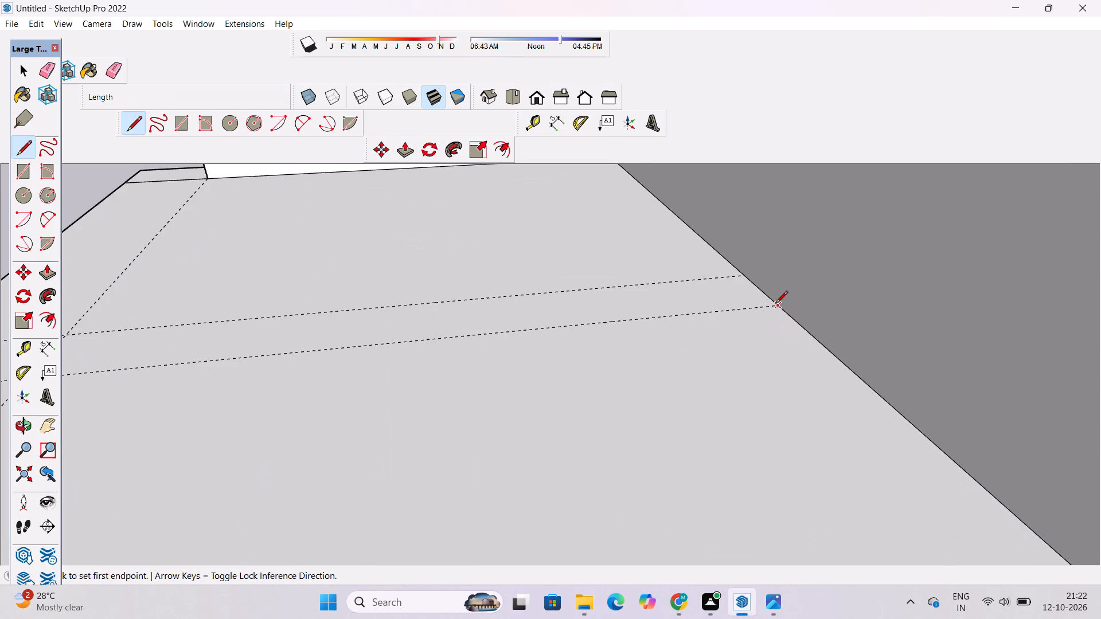
pyautogui.click(776, 307)
pyautogui.scroll(-9, 778, 309)
pyautogui.scroll(3, 483, 336)
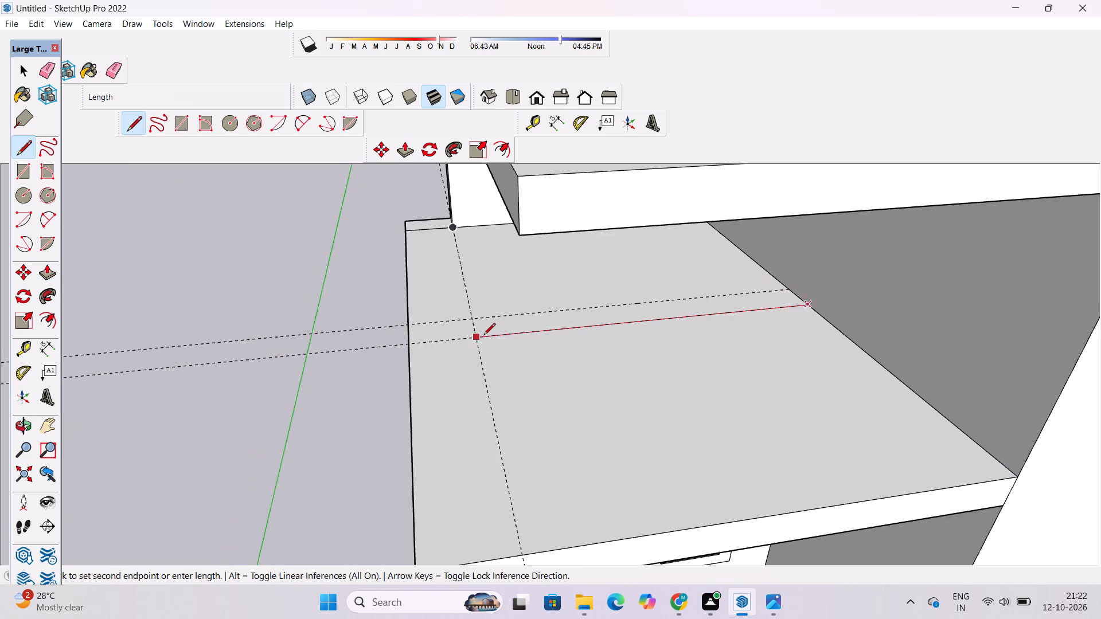
pyautogui.scroll(2, 483, 336)
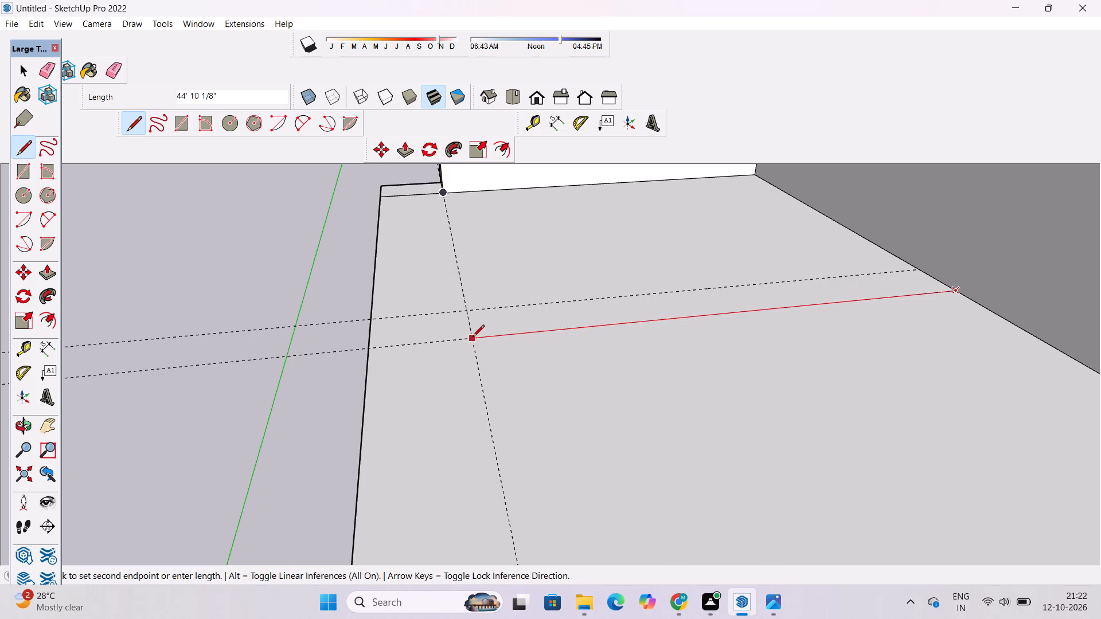
pyautogui.scroll(9, 473, 338)
pyautogui.click(473, 338)
pyautogui.scroll(-4, 471, 346)
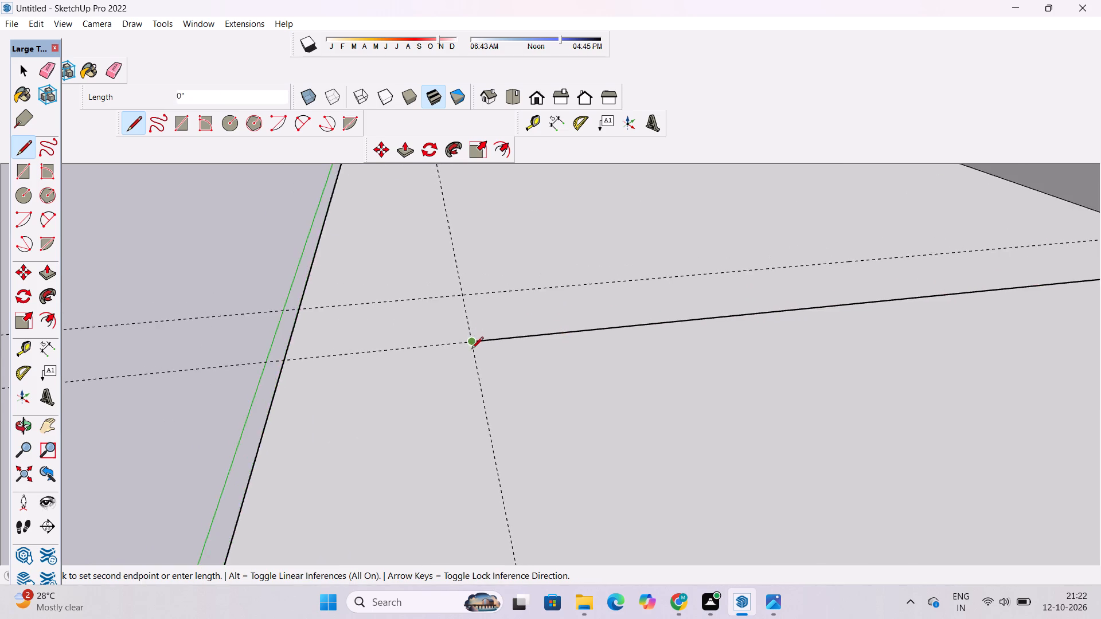
pyautogui.scroll(-8, 471, 350)
pyautogui.scroll(4, 439, 234)
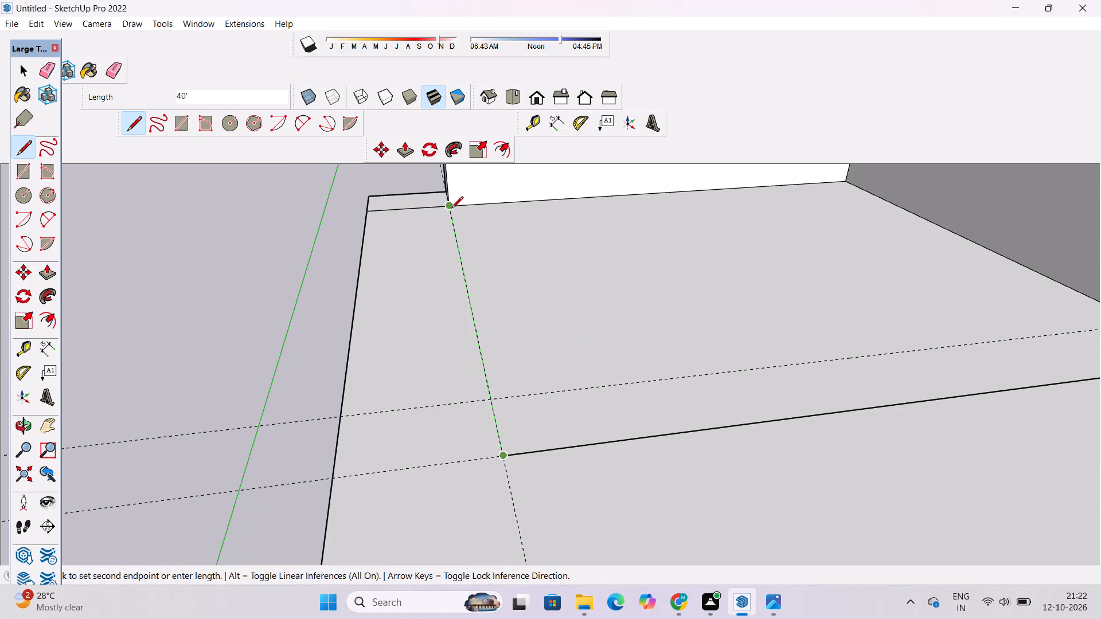
pyautogui.click(450, 208)
pyautogui.scroll(-4, 463, 284)
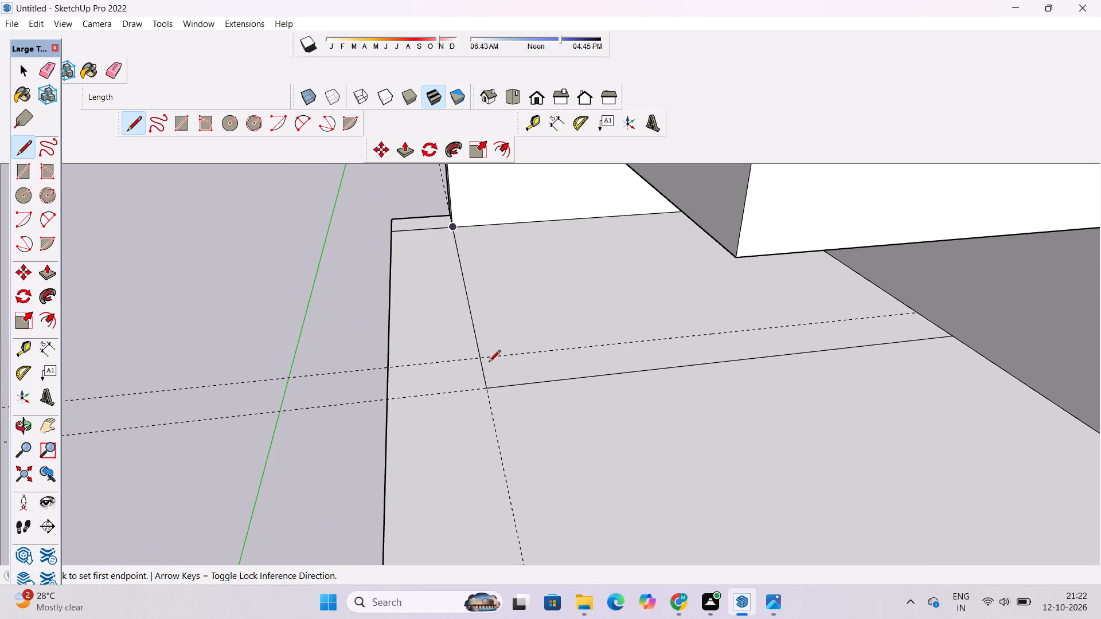
# Draw a 44' 10 1/8" parallel line along the guide nearer the rear wall, ending at the main block's side wall.
pyautogui.click(483, 358)
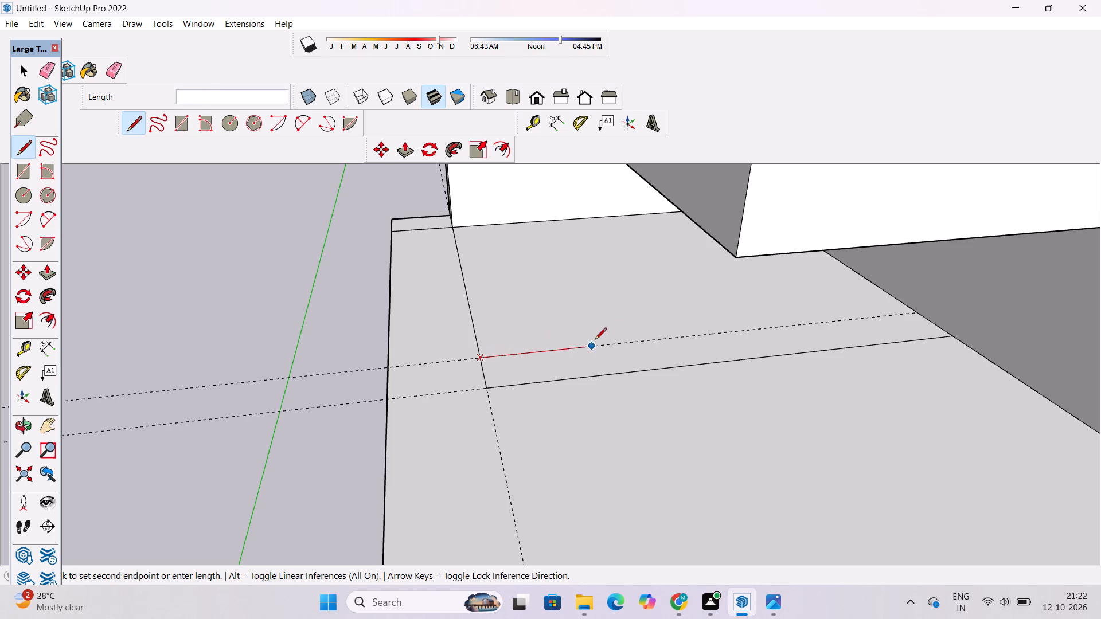
pyautogui.click(918, 312)
# Erase the three construction guides crossing the lower roof, keeping the drawn parapet lines.
pyautogui.press('o')
pyautogui.scroll(-4, 724, 319)
pyautogui.keyDown('shift'); pyautogui.moveTo(642, 362); pyautogui.dragTo(694, 331); pyautogui.keyUp('shift')
pyautogui.moveTo(687, 334); pyautogui.dragTo(643, 350)
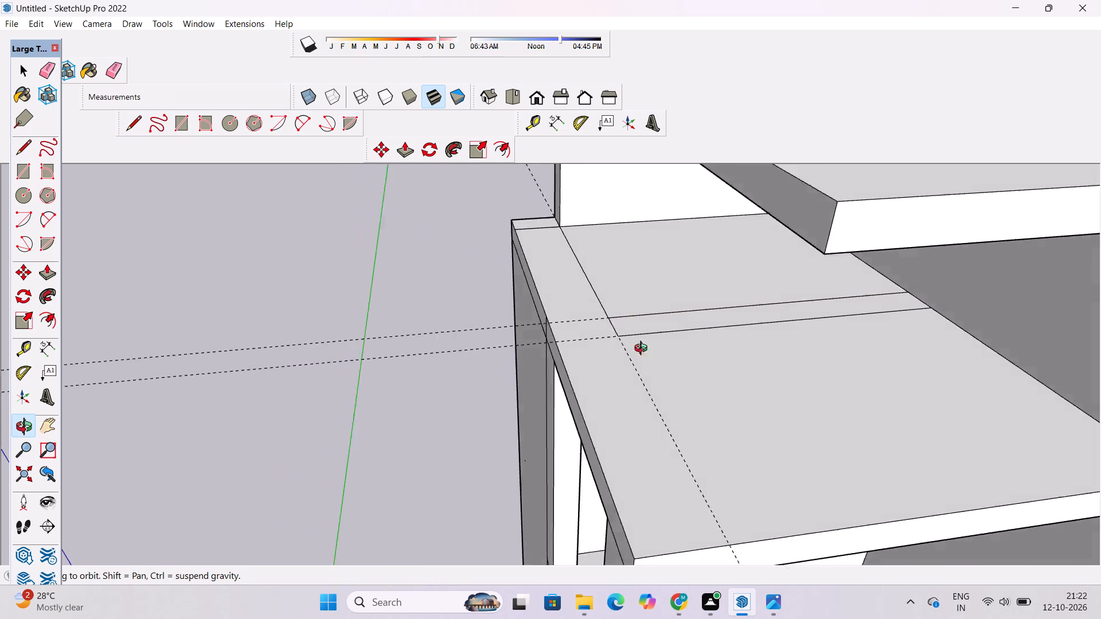
pyautogui.moveTo(643, 350); pyautogui.dragTo(614, 354)
pyautogui.keyDown('shift'); pyautogui.moveTo(524, 362); pyautogui.dragTo(607, 365); pyautogui.keyUp('shift')
pyautogui.moveTo(604, 369); pyautogui.dragTo(658, 356)
pyautogui.keyDown('shift'); pyautogui.moveTo(636, 356); pyautogui.dragTo(649, 365); pyautogui.keyUp('shift')
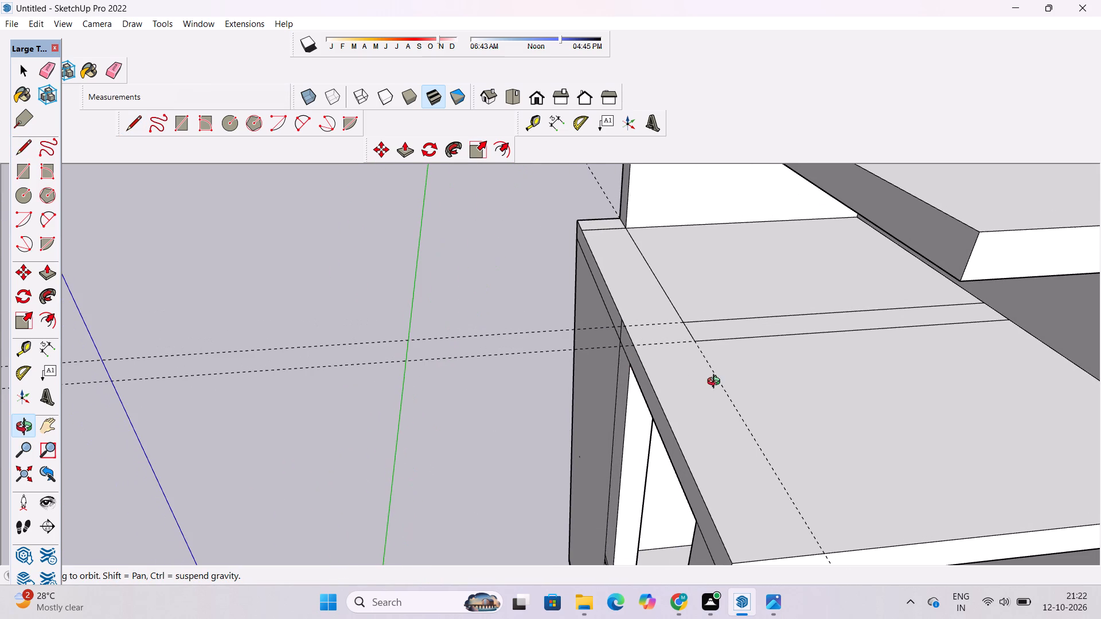
pyautogui.press('e')
pyautogui.moveTo(719, 382); pyautogui.dragTo(702, 386)
pyautogui.moveTo(654, 319); pyautogui.dragTo(663, 347)
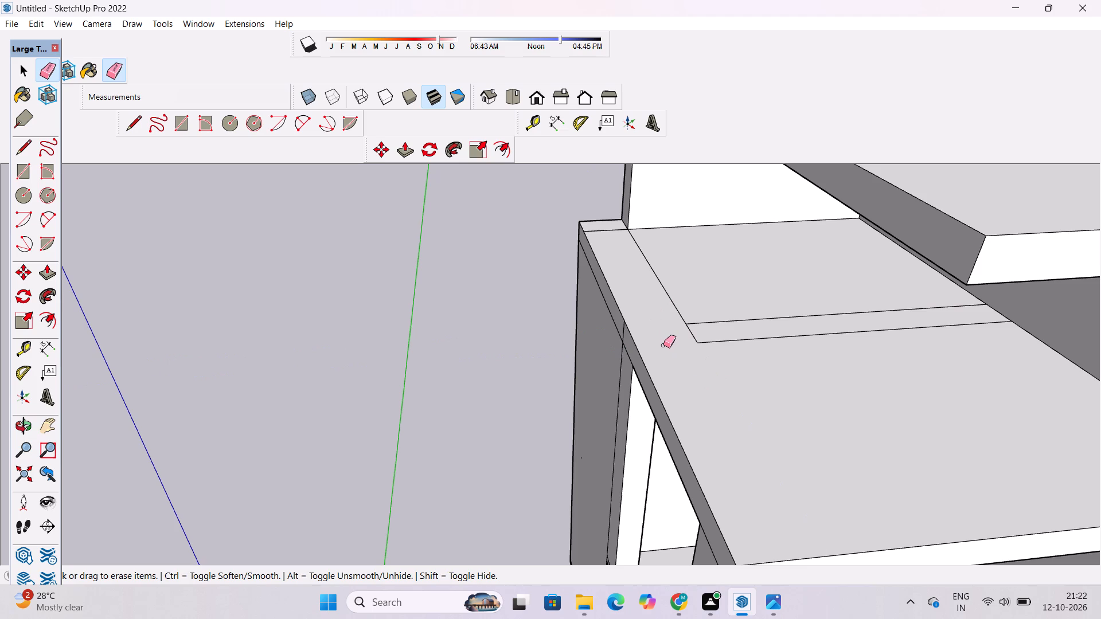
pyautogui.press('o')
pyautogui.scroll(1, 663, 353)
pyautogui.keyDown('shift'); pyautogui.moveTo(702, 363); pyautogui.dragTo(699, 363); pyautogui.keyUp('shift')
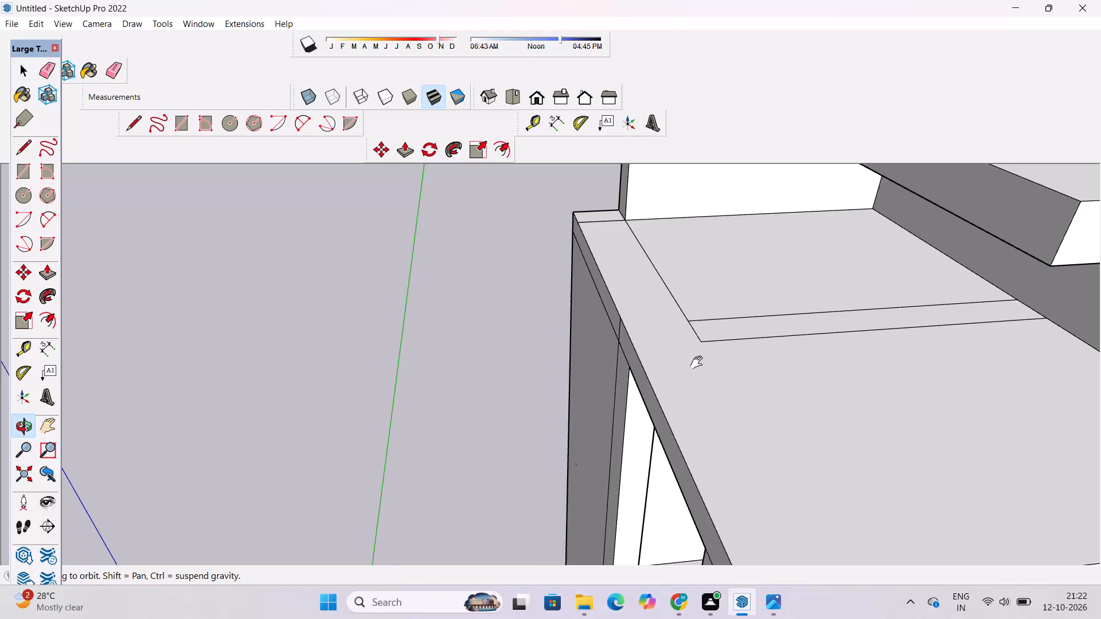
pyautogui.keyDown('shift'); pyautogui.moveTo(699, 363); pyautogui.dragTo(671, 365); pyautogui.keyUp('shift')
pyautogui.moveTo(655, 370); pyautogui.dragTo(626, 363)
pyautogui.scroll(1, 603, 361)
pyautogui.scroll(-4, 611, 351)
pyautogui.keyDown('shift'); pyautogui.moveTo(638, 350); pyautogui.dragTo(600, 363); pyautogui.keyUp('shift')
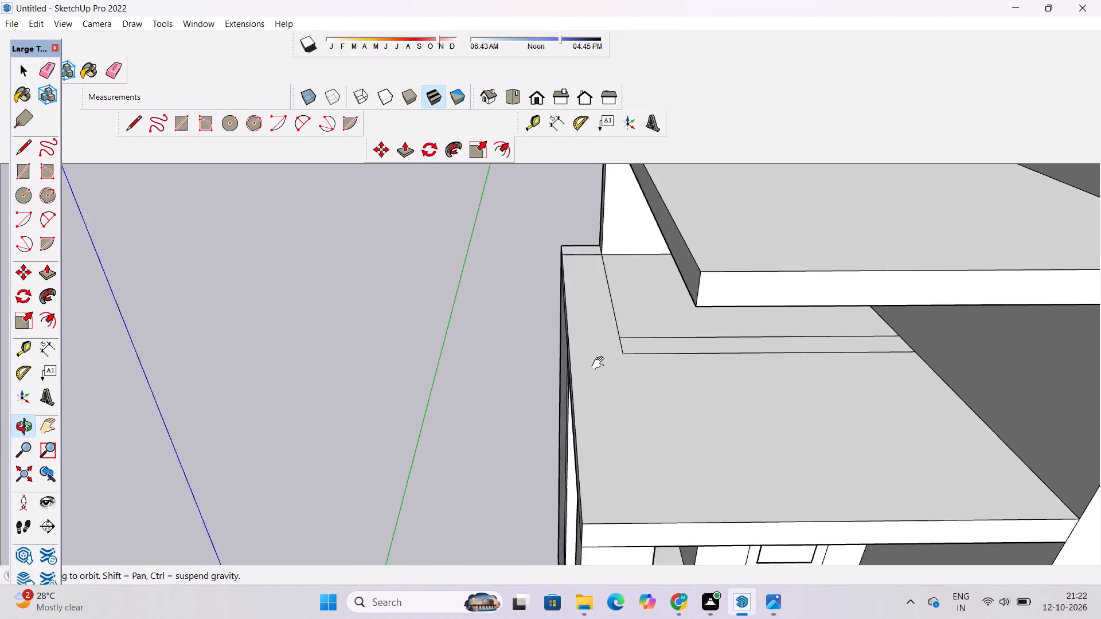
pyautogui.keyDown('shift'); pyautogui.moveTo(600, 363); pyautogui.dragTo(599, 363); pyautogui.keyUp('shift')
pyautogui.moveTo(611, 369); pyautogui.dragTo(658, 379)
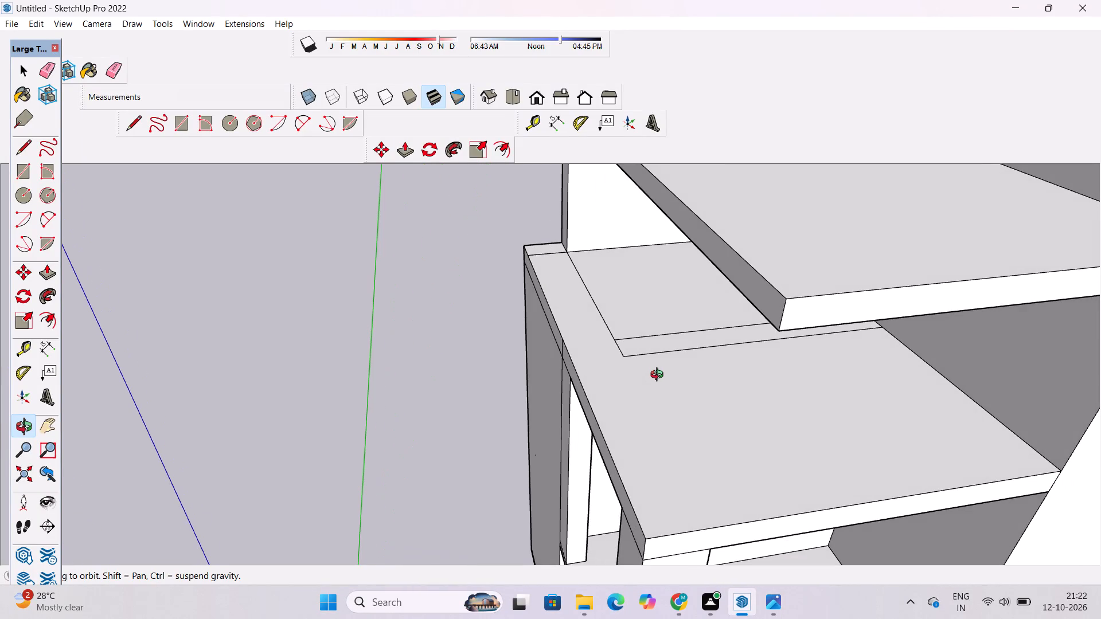
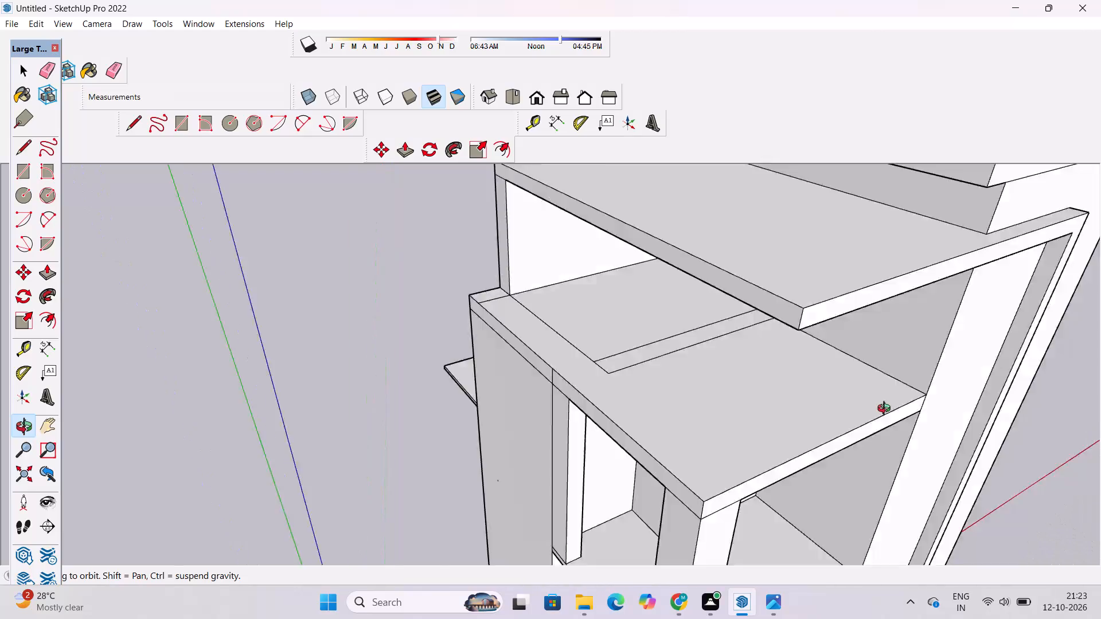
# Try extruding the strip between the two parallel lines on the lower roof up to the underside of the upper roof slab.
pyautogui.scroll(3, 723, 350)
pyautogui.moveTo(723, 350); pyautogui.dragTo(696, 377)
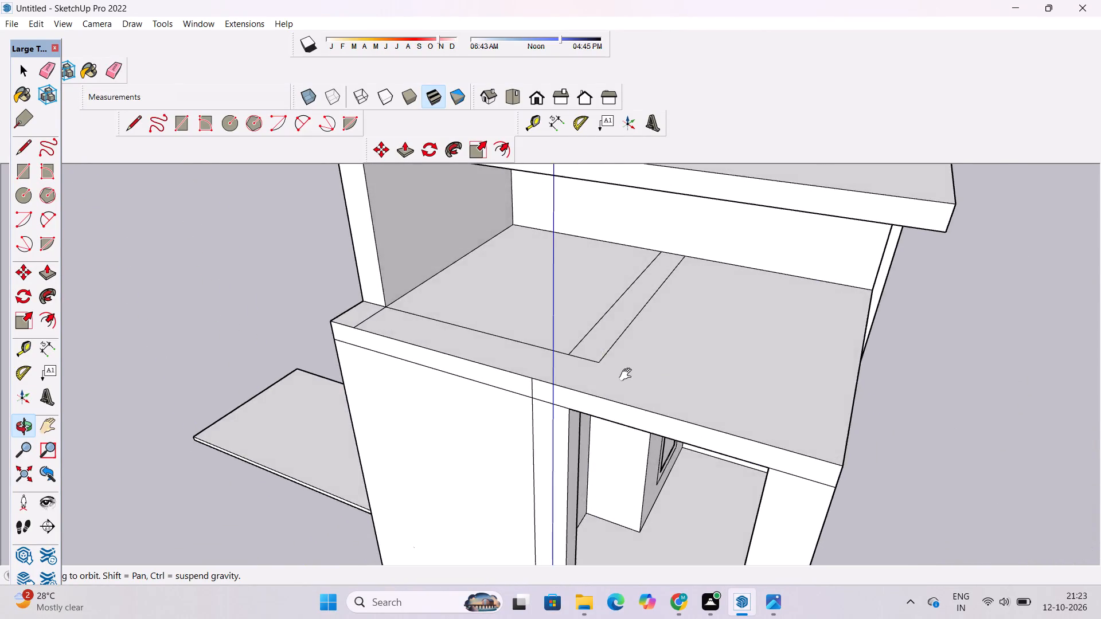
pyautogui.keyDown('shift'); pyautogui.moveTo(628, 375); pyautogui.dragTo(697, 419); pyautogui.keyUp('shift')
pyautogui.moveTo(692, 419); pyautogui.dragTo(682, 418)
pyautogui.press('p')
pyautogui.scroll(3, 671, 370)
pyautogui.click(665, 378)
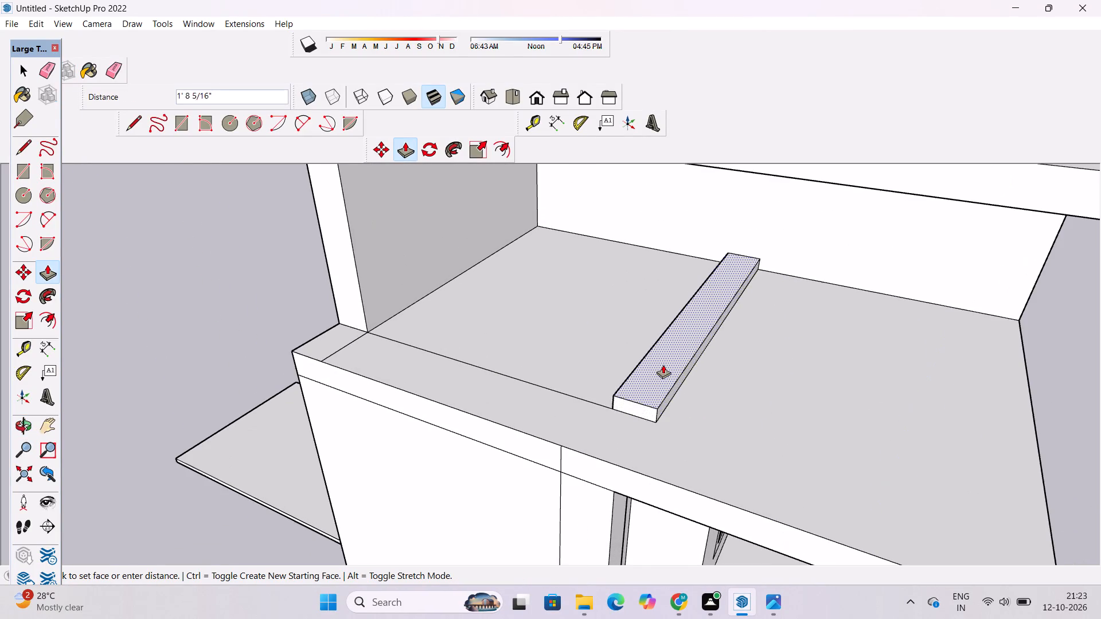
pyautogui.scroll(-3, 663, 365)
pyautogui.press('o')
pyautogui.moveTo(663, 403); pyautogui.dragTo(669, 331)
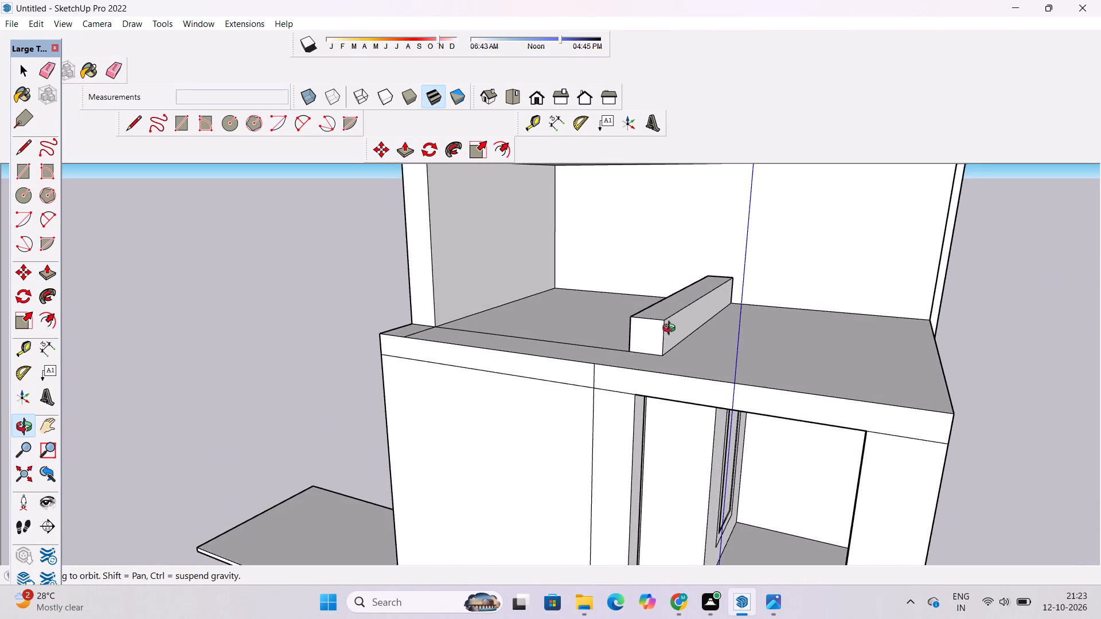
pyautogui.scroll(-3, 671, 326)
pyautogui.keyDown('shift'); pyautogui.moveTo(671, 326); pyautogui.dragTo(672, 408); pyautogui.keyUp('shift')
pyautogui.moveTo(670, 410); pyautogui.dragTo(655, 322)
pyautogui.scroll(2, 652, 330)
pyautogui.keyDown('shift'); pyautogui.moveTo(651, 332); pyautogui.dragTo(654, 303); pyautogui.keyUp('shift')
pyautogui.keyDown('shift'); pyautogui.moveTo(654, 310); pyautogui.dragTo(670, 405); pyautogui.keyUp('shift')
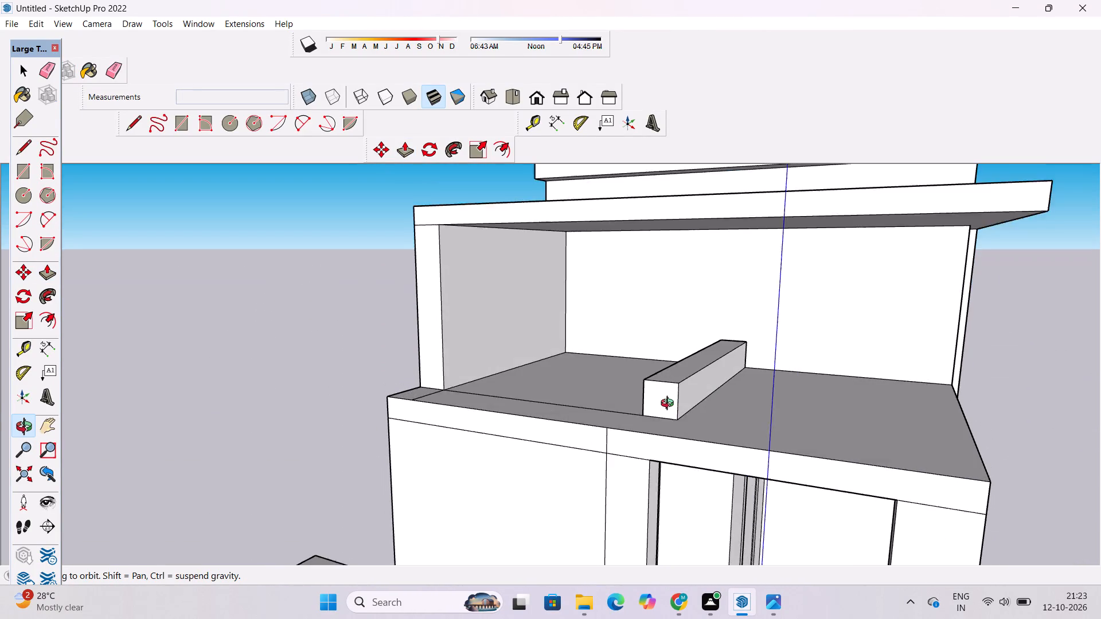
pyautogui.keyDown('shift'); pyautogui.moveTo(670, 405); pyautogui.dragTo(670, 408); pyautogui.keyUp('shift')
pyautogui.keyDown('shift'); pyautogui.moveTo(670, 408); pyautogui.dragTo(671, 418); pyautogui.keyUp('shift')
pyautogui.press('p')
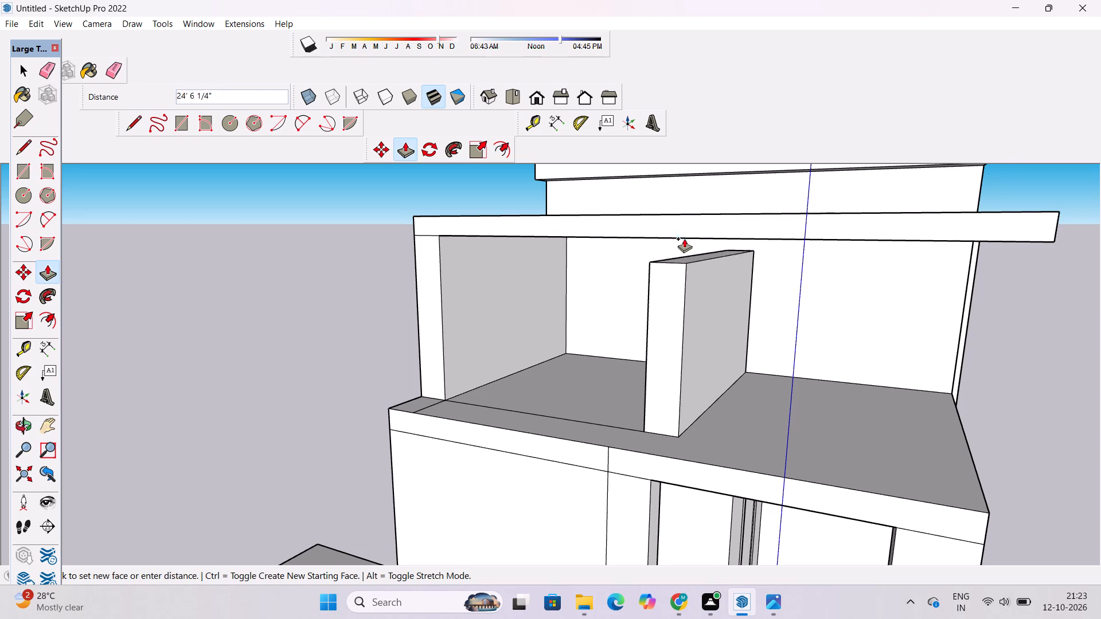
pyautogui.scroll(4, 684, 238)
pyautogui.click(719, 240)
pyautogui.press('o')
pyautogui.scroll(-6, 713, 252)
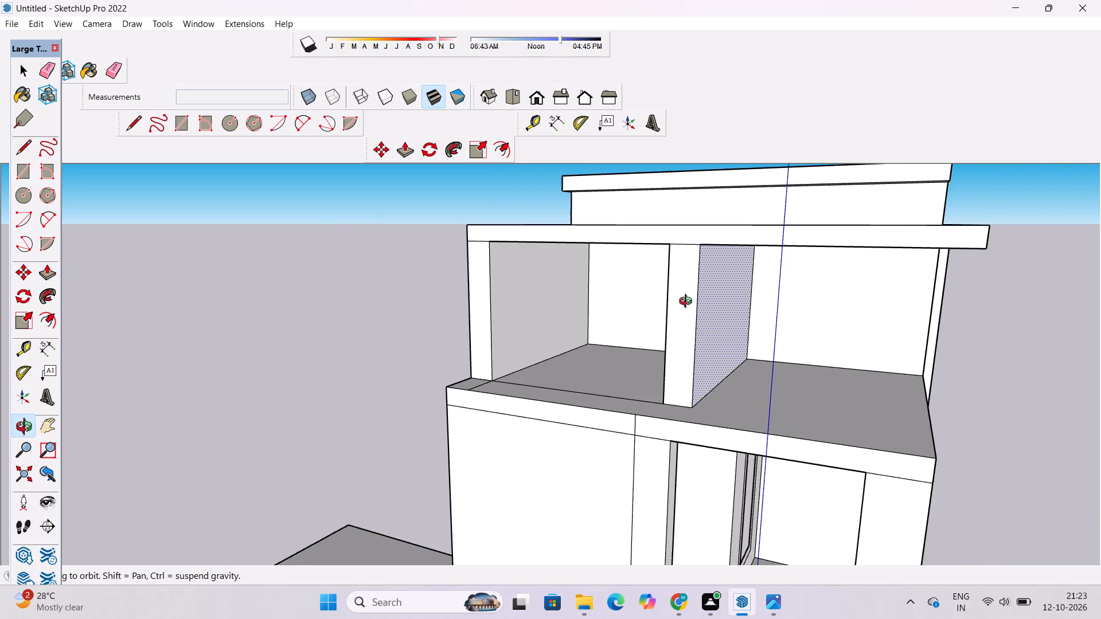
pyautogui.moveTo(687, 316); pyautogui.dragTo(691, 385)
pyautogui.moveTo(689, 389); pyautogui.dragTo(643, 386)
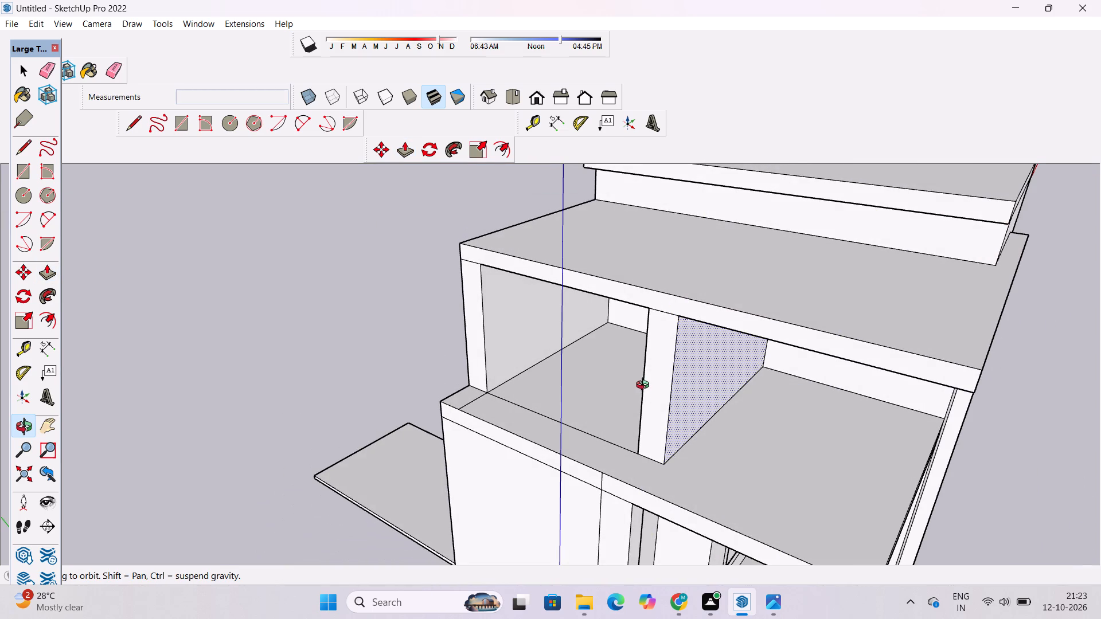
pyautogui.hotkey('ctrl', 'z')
# Erase the parallel line farther from the rear wall and the short edge left overhanging at its end.
pyautogui.moveTo(658, 405); pyautogui.dragTo(733, 444)
pyautogui.scroll(3, 733, 438)
pyautogui.keyDown('shift'); pyautogui.moveTo(728, 434); pyautogui.dragTo(670, 421); pyautogui.keyUp('shift')
pyautogui.moveTo(643, 432); pyautogui.dragTo(706, 428)
pyautogui.keyDown('shift'); pyautogui.moveTo(684, 421); pyautogui.dragTo(671, 443); pyautogui.keyUp('shift')
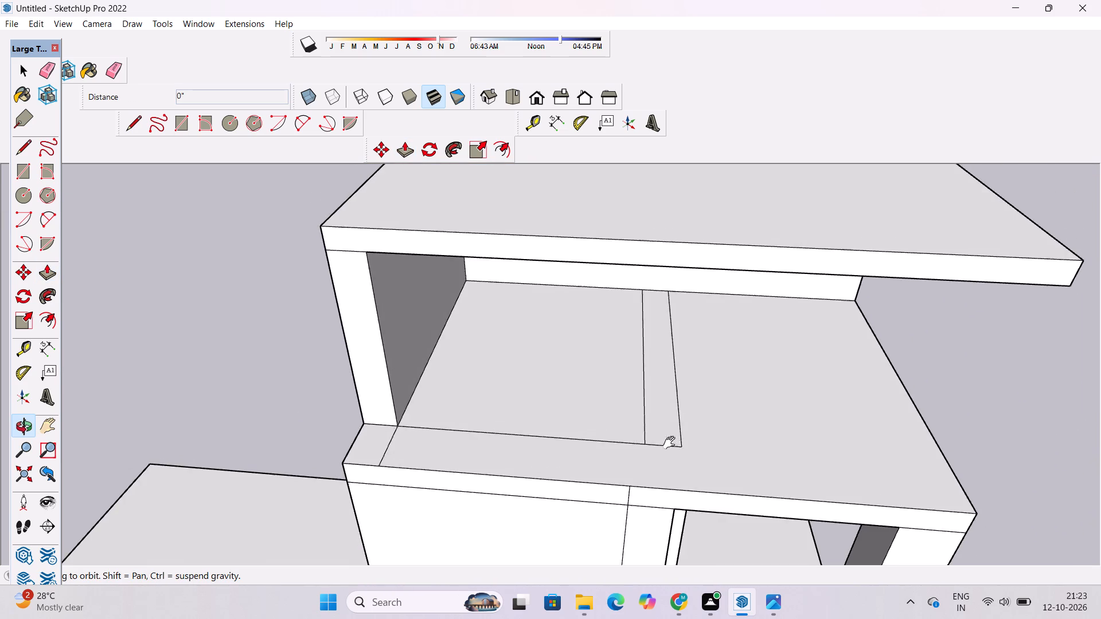
pyautogui.keyDown('shift'); pyautogui.moveTo(671, 443); pyautogui.dragTo(674, 441); pyautogui.keyUp('shift')
pyautogui.moveTo(660, 445); pyautogui.dragTo(731, 424)
pyautogui.keyDown('shift'); pyautogui.moveTo(719, 420); pyautogui.dragTo(690, 436); pyautogui.keyUp('shift')
pyautogui.moveTo(685, 436); pyautogui.dragTo(673, 444)
pyautogui.click(671, 445)
pyautogui.press('e')
pyautogui.moveTo(676, 388); pyautogui.dragTo(655, 425)
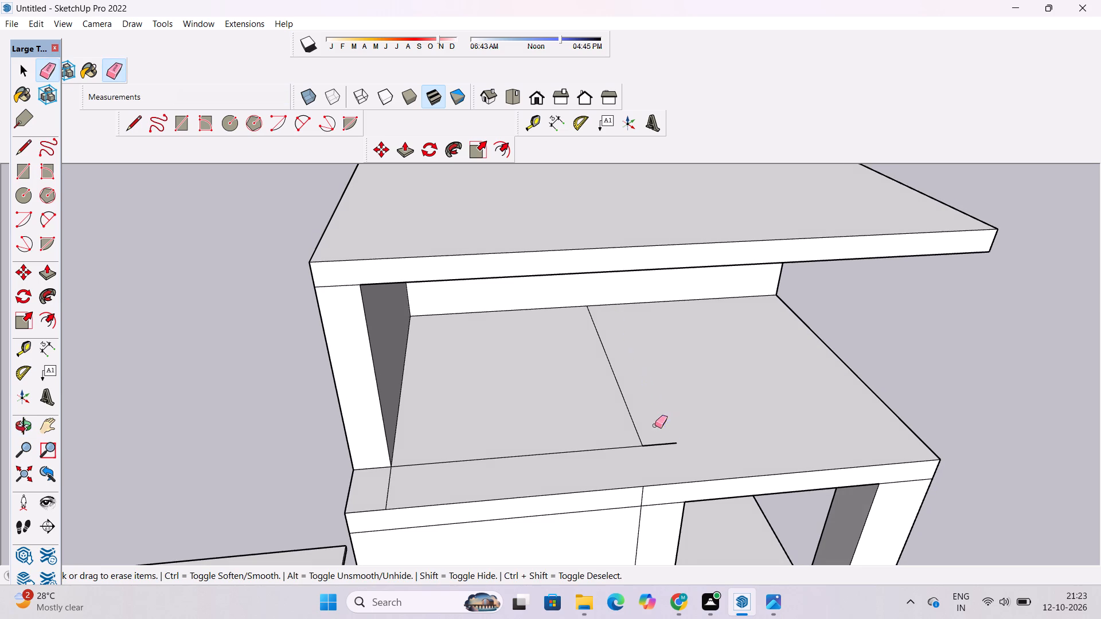
pyautogui.moveTo(665, 440); pyautogui.dragTo(666, 445)
# Place a guide 2.5' from the remaining 44' 10 1/8" line, on the side away from the rear wall.
pyautogui.press('t')
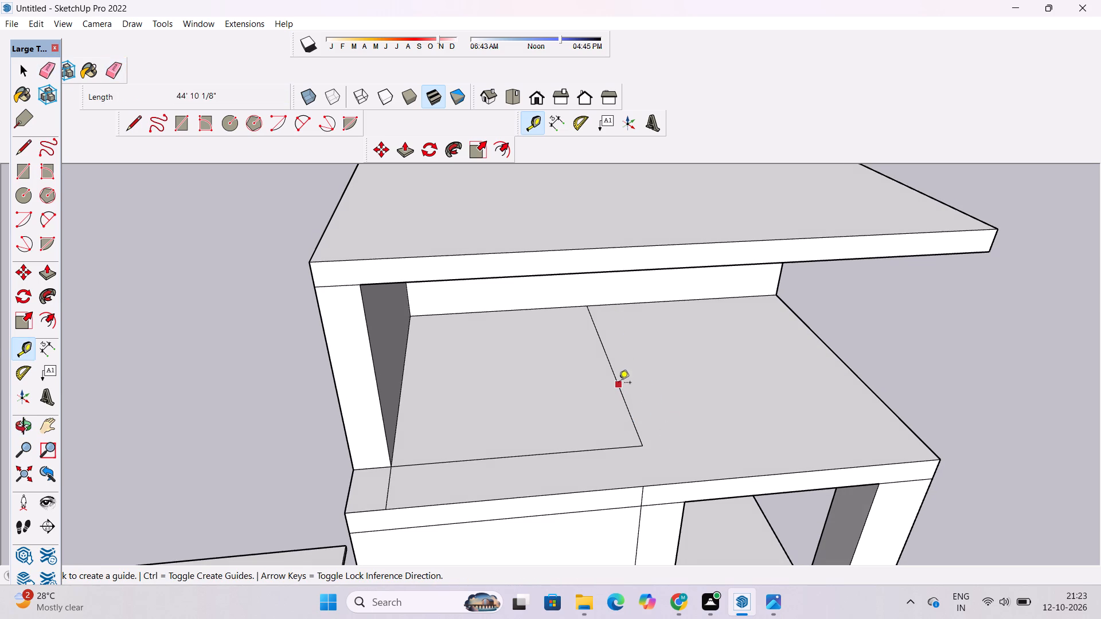
pyautogui.click(611, 364)
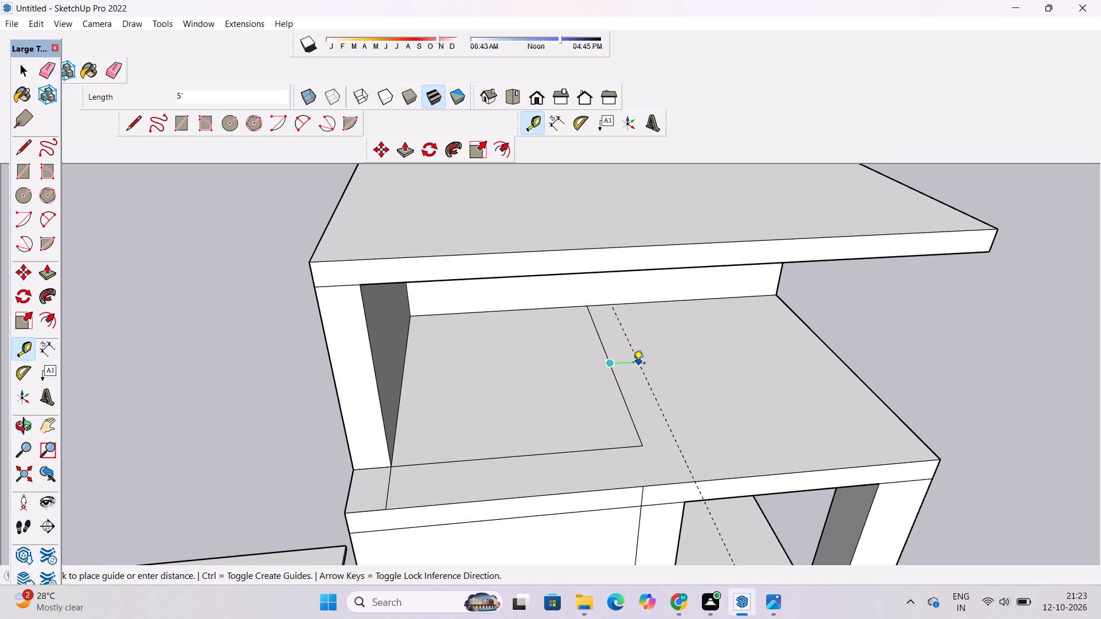
pyautogui.write("2.5'")
pyautogui.press('Return')
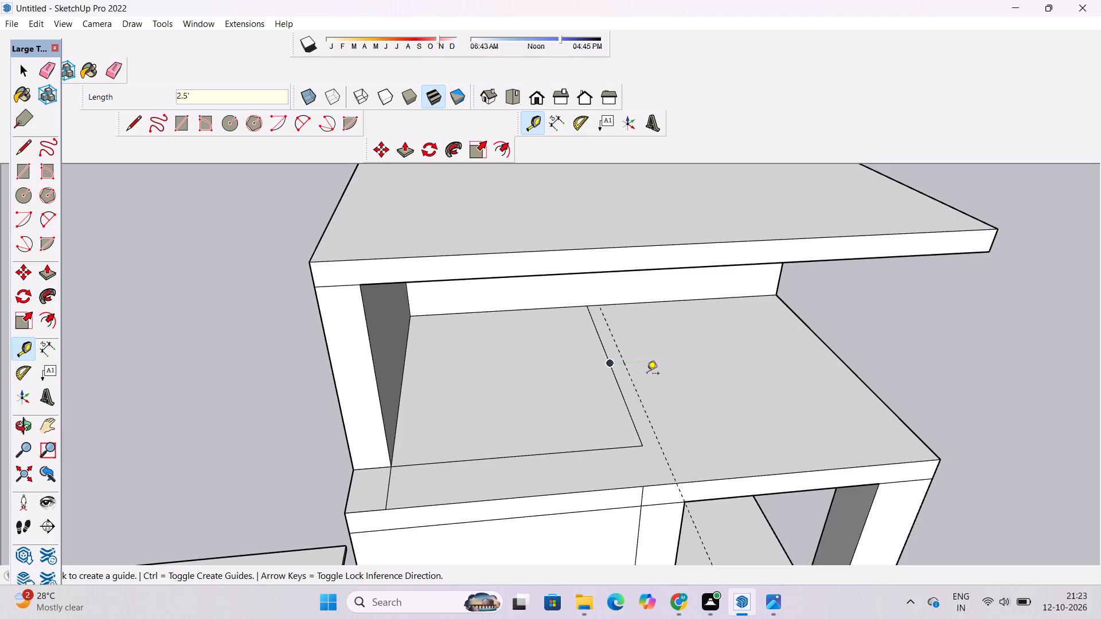
# Extend the outline from its corner to the guide, continuing 44' 10 1/8" along the guide to the main block's side wall.
pyautogui.press('l')
pyautogui.scroll(3, 639, 465)
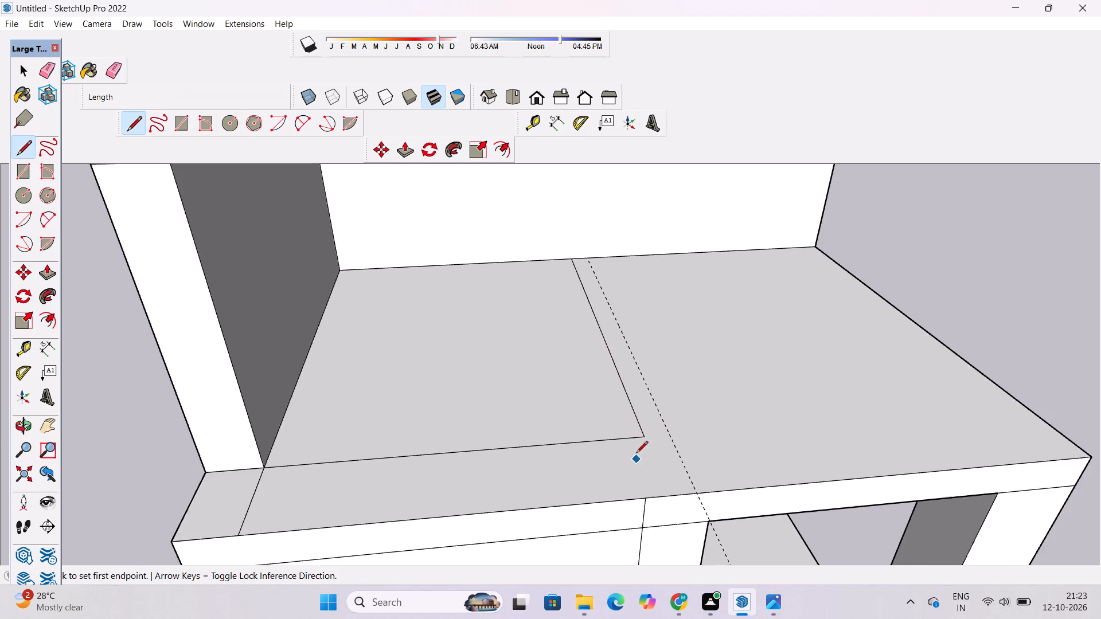
pyautogui.scroll(4, 636, 454)
pyautogui.click(647, 435)
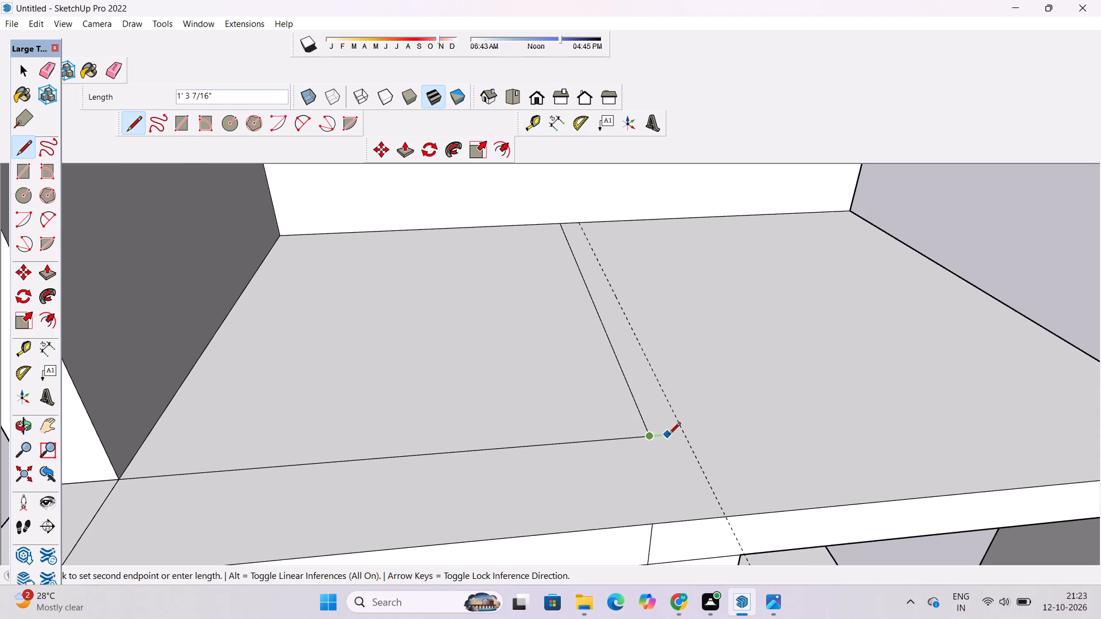
pyautogui.click(685, 436)
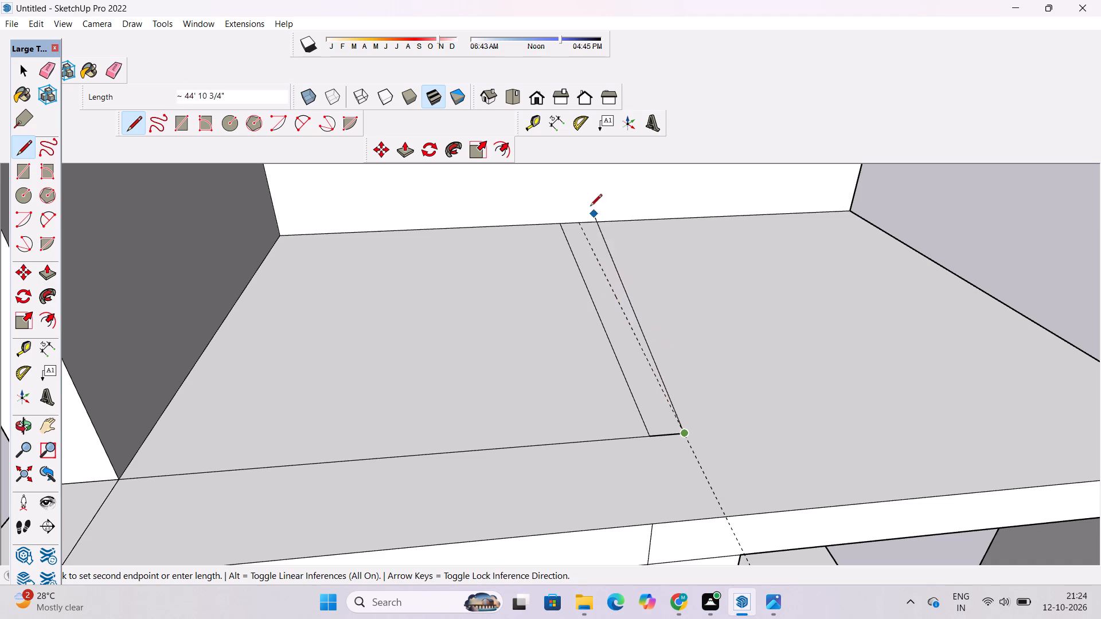
pyautogui.click(578, 224)
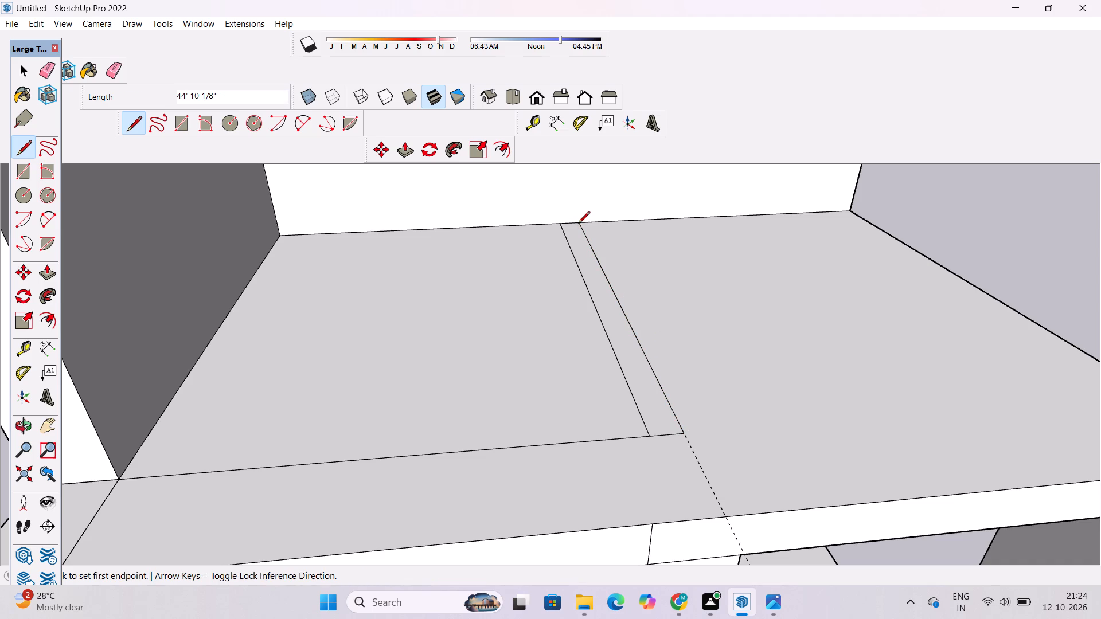
# Erase the leftover guide extending past the new outline corner on the lower roof.
pyautogui.press('space')
pyautogui.write('o')
pyautogui.scroll(-6, 578, 225)
pyautogui.moveTo(659, 308); pyautogui.dragTo(581, 323)
pyautogui.keyDown('shift'); pyautogui.moveTo(566, 326); pyautogui.dragTo(624, 306); pyautogui.keyUp('shift')
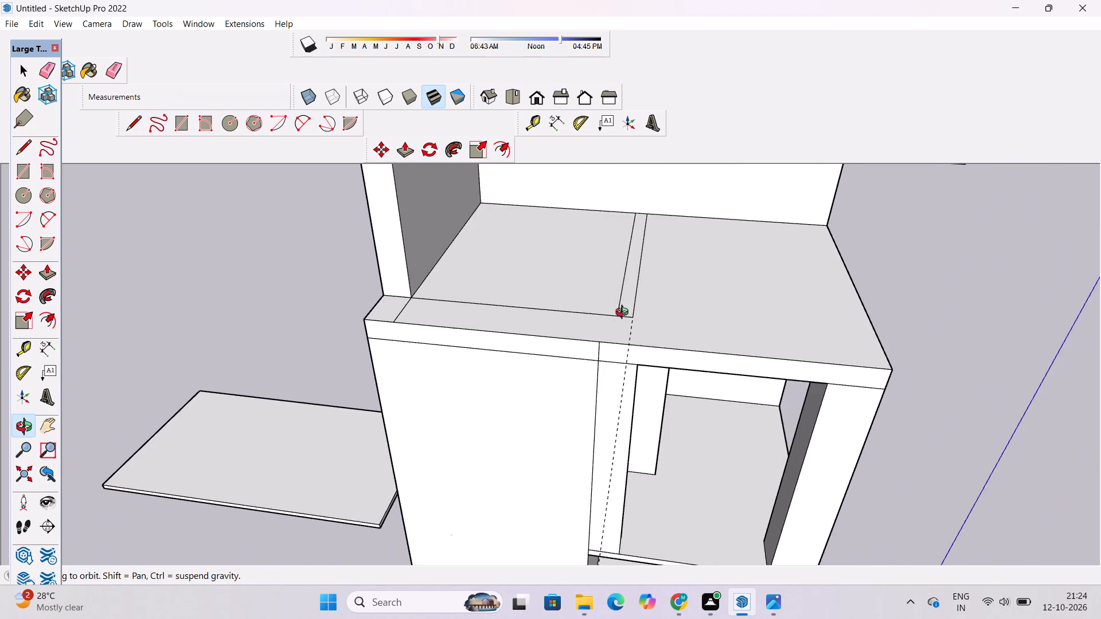
pyautogui.moveTo(623, 324); pyautogui.dragTo(557, 345)
pyautogui.moveTo(553, 345); pyautogui.dragTo(598, 292)
pyautogui.moveTo(610, 320); pyautogui.dragTo(571, 363)
pyautogui.scroll(5, 631, 354)
pyautogui.keyDown('shift'); pyautogui.moveTo(631, 350); pyautogui.dragTo(626, 351); pyautogui.keyUp('shift')
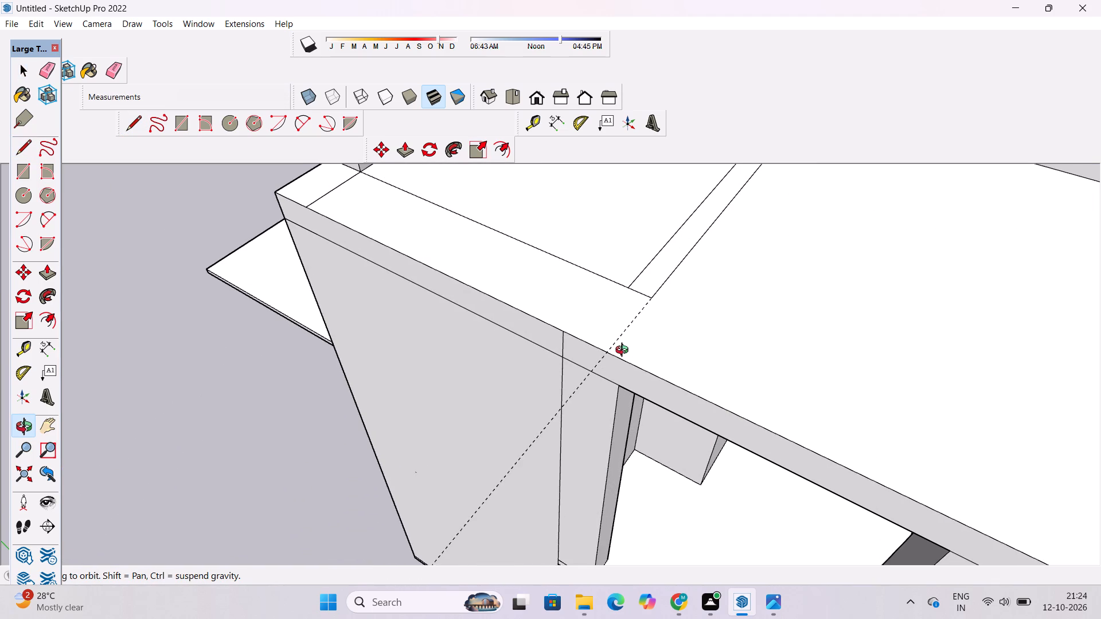
pyautogui.press('e')
pyautogui.scroll(3, 623, 351)
pyautogui.moveTo(624, 346); pyautogui.dragTo(615, 326)
# Place a guide 2.5' inward from the long outline edge running from the rear wall's outer corner.
pyautogui.press('o')
pyautogui.scroll(-5, 615, 326)
pyautogui.moveTo(688, 343); pyautogui.dragTo(649, 348)
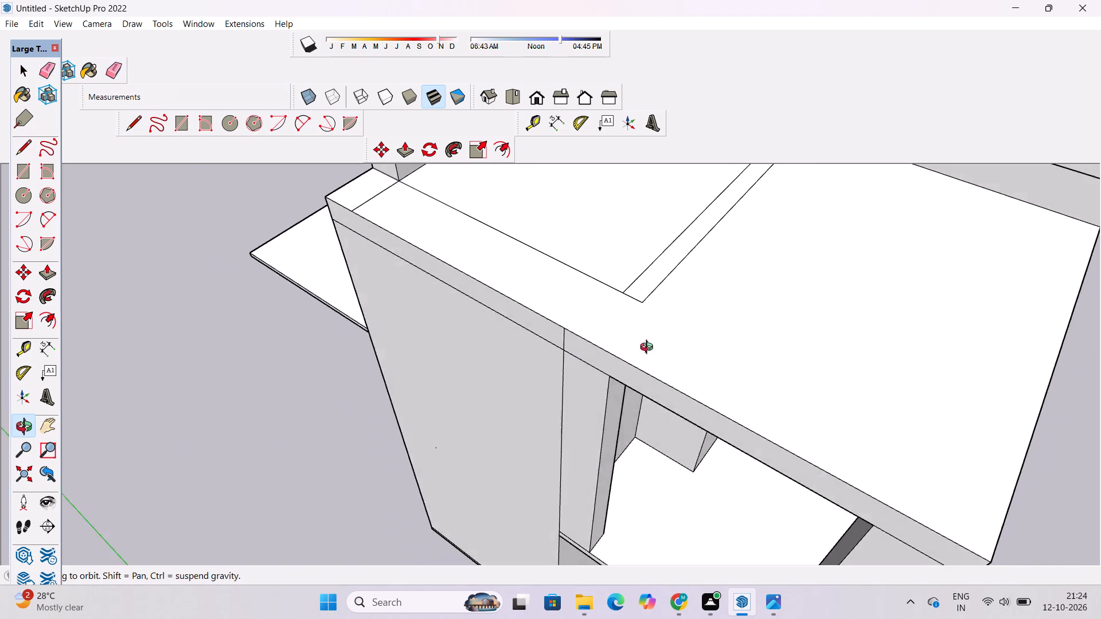
pyautogui.moveTo(649, 348); pyautogui.dragTo(578, 350)
pyautogui.scroll(-4, 581, 343)
pyautogui.moveTo(628, 343); pyautogui.dragTo(604, 344)
pyautogui.moveTo(602, 343); pyautogui.dragTo(609, 371)
pyautogui.scroll(4, 603, 367)
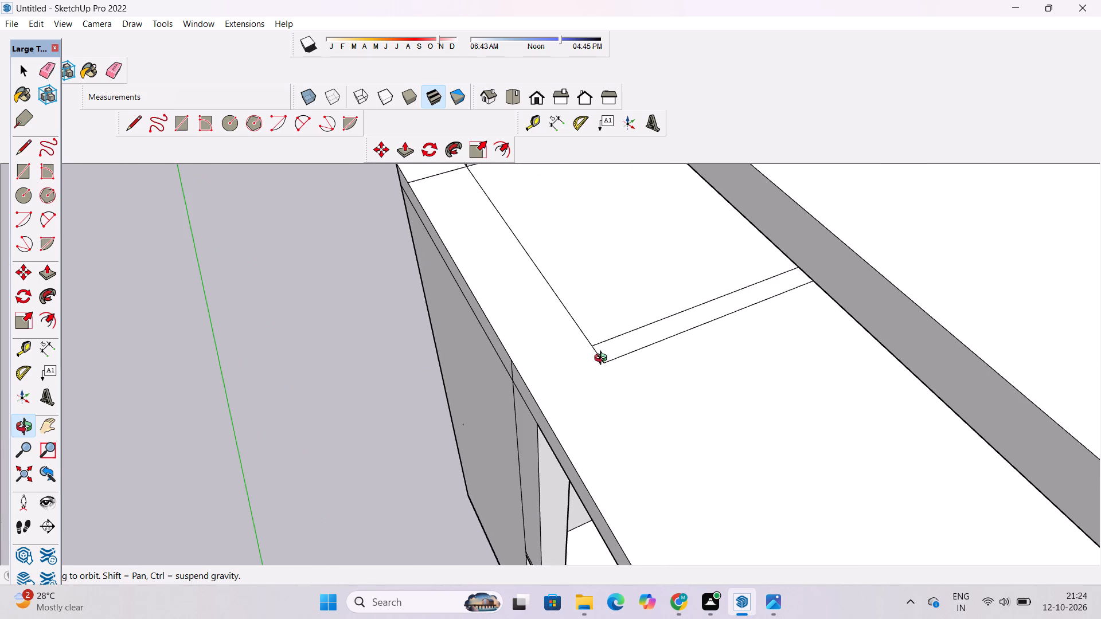
pyautogui.keyDown('shift'); pyautogui.moveTo(606, 355); pyautogui.dragTo(623, 389); pyautogui.keyUp('shift')
pyautogui.moveTo(616, 391); pyautogui.dragTo(615, 343)
pyautogui.scroll(1, 610, 335)
pyautogui.keyDown('shift'); pyautogui.moveTo(610, 335); pyautogui.dragTo(653, 330); pyautogui.keyUp('shift')
pyautogui.scroll(-4, 653, 330)
pyautogui.moveTo(653, 329); pyautogui.dragTo(653, 358)
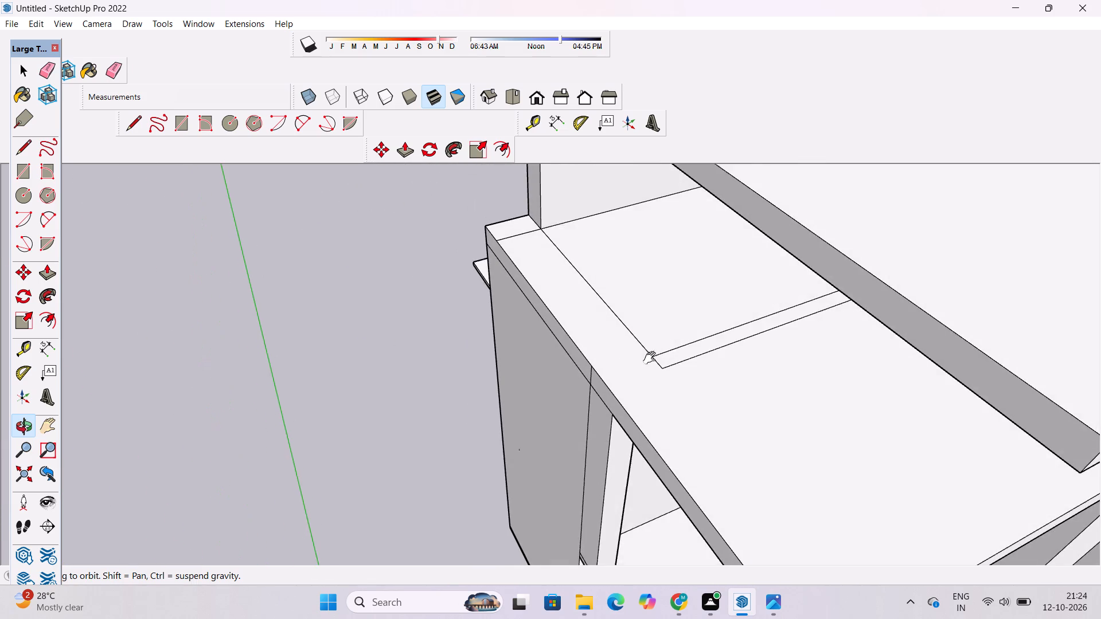
pyautogui.keyDown('shift'); pyautogui.scroll(3, 623, 344); pyautogui.keyUp('shift')
pyautogui.keyDown('shift'); pyautogui.moveTo(622, 341); pyautogui.dragTo(628, 351); pyautogui.keyUp('shift')
pyautogui.press('t')
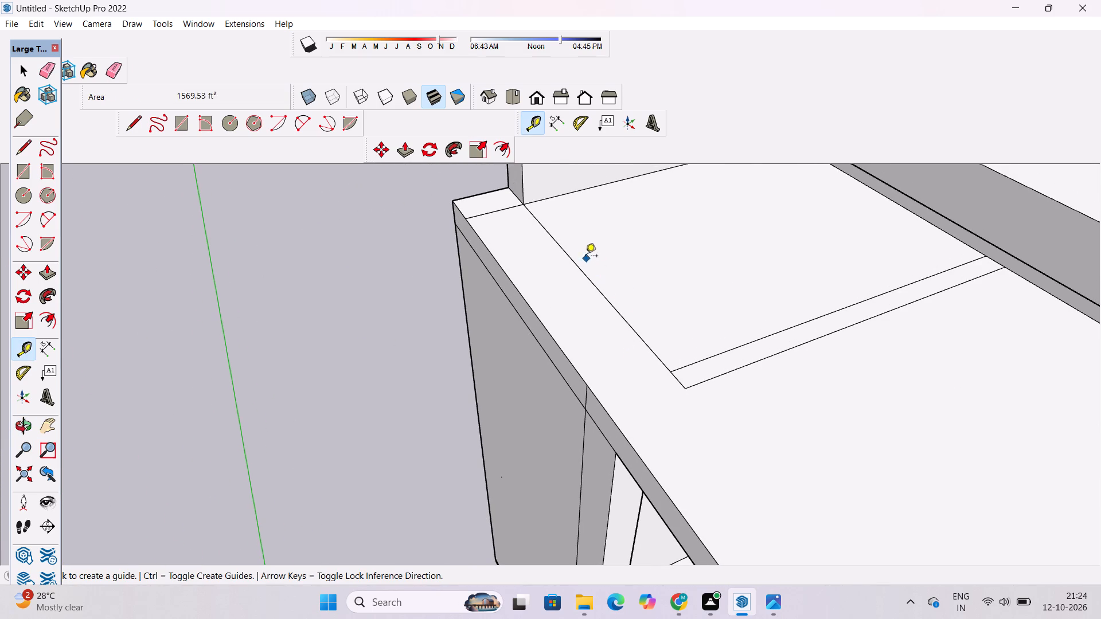
pyautogui.click(587, 276)
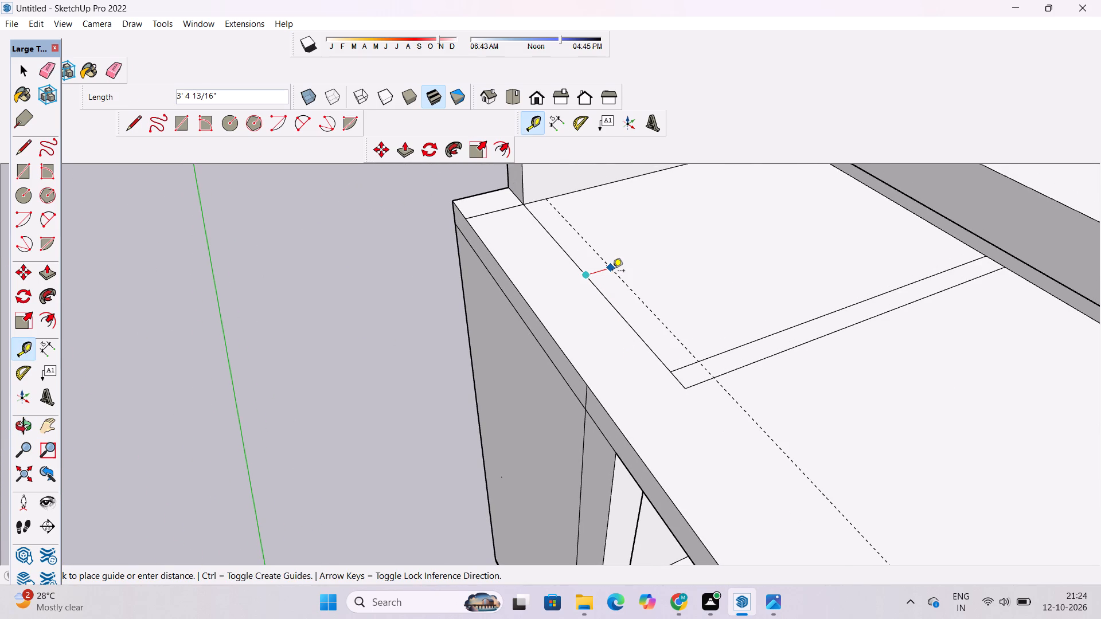
pyautogui.write("2.5'")
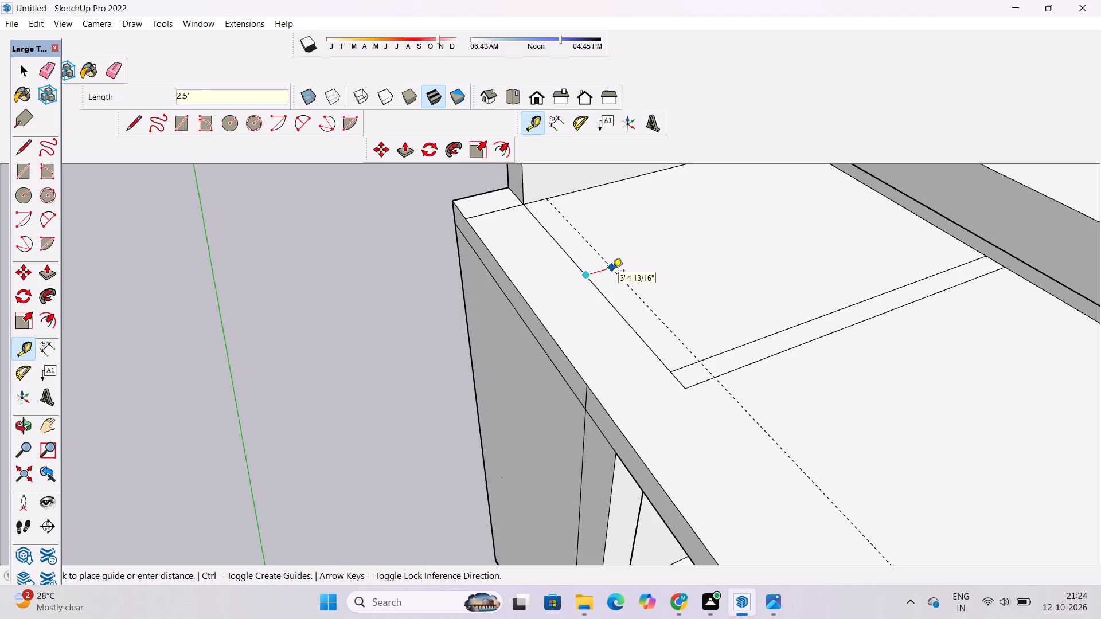
pyautogui.press('Return')
# Draw a 35' line along the guide from the rear wall's base to the inner crosswise outline line.
pyautogui.press('l')
pyautogui.scroll(-4, 611, 272)
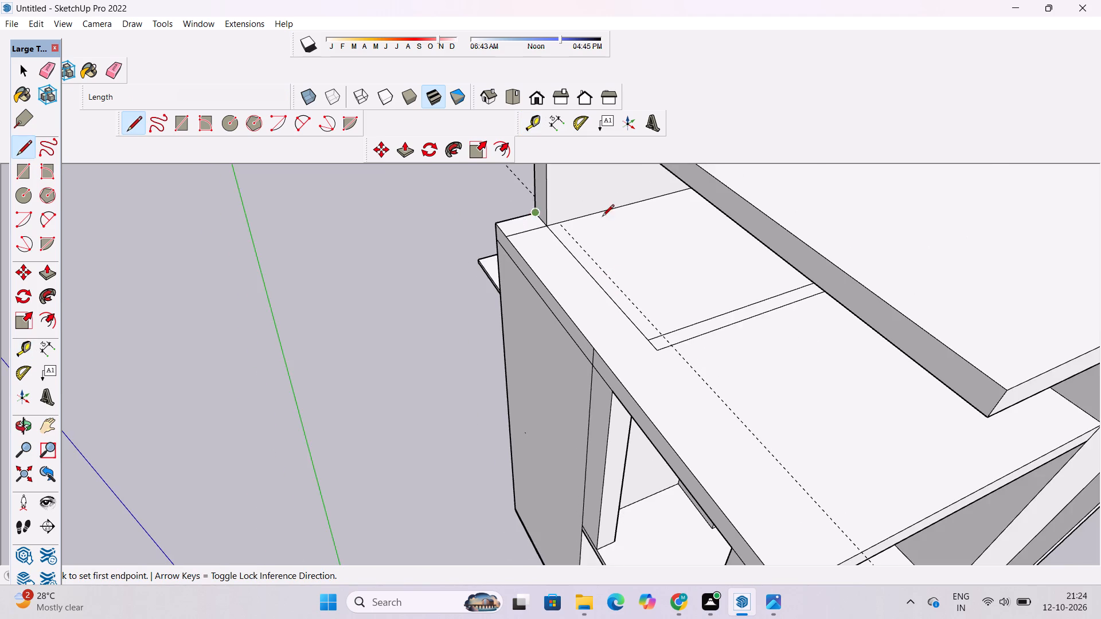
pyautogui.scroll(9, 613, 217)
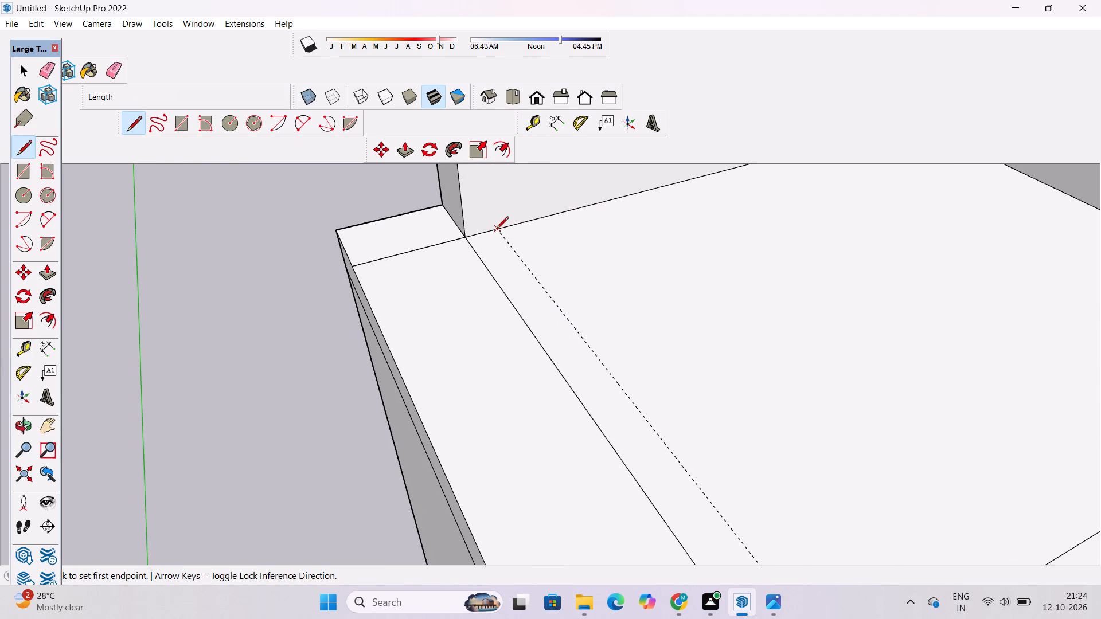
pyautogui.click(497, 230)
pyautogui.scroll(-9, 497, 230)
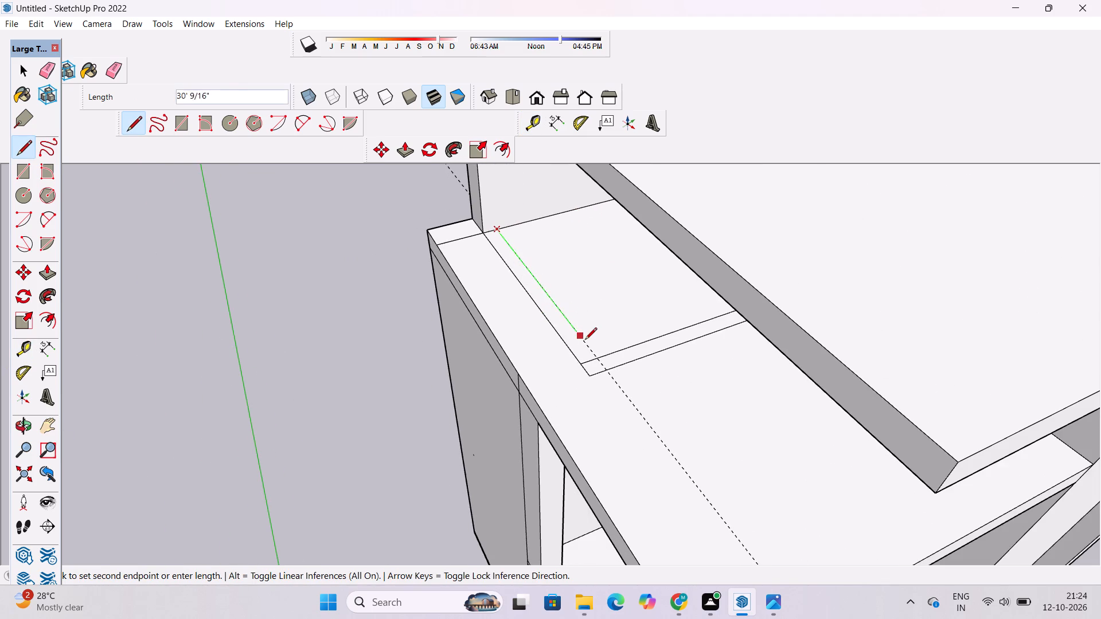
pyautogui.scroll(5, 585, 341)
pyautogui.click(604, 371)
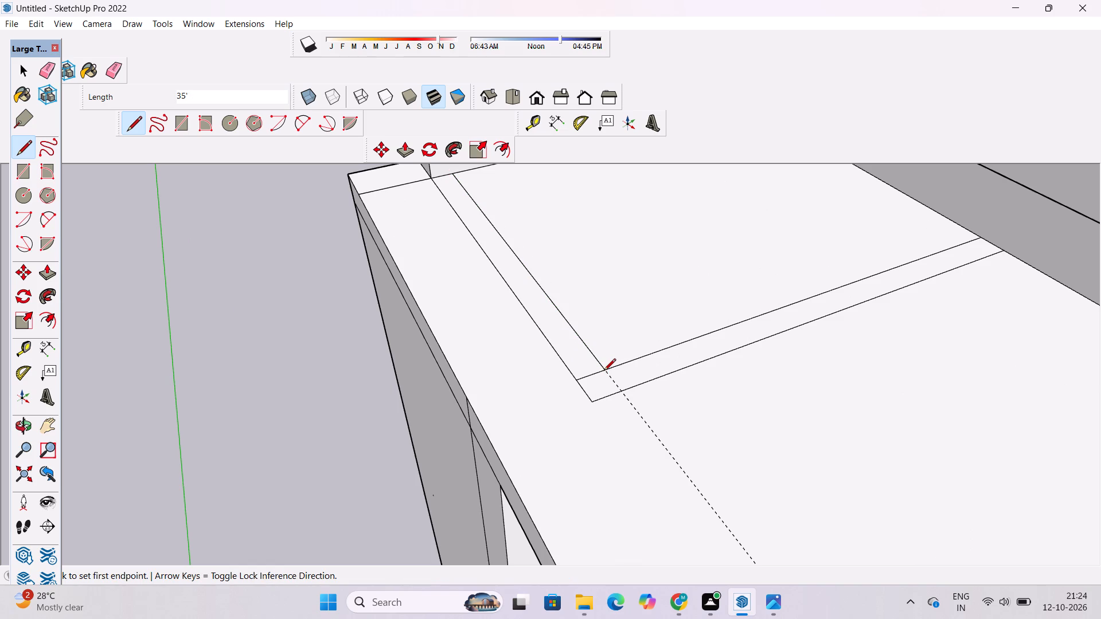
# Erase the leftover guide and the short edge crossing the corner to leave one L-shaped strip.
pyautogui.press('e')
pyautogui.moveTo(621, 378); pyautogui.dragTo(601, 378)
pyautogui.click(585, 371)
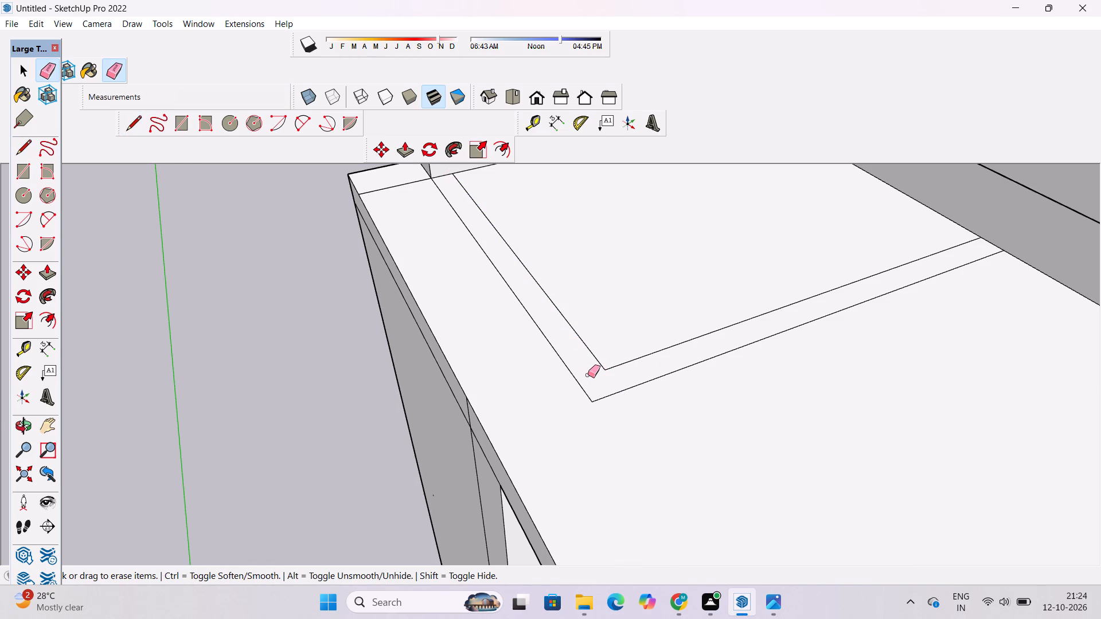
# Extrude the L-shaped strip 27' up to the underside of the upper roof slab.
pyautogui.press('o')
pyautogui.scroll(-7, 589, 375)
pyautogui.moveTo(650, 425); pyautogui.dragTo(606, 331)
pyautogui.keyDown('shift'); pyautogui.moveTo(607, 340); pyautogui.dragTo(595, 386); pyautogui.keyUp('shift')
pyautogui.keyDown('shift'); pyautogui.moveTo(598, 411); pyautogui.dragTo(581, 412); pyautogui.keyUp('shift')
pyautogui.press('p')
pyautogui.scroll(4, 561, 357)
pyautogui.click(543, 377)
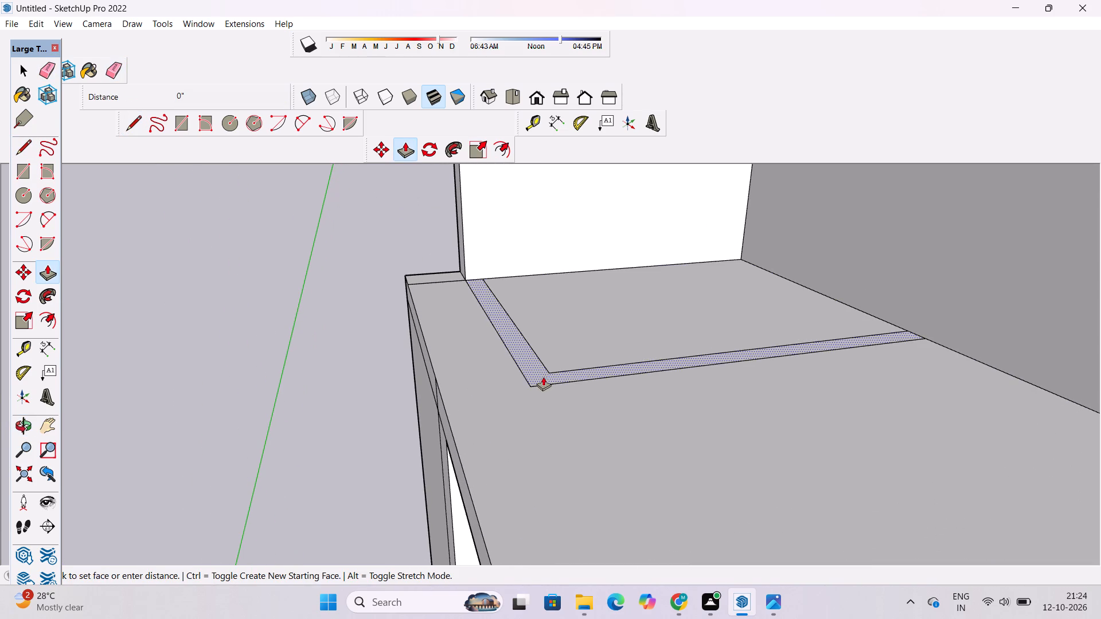
pyautogui.scroll(-10, 553, 365)
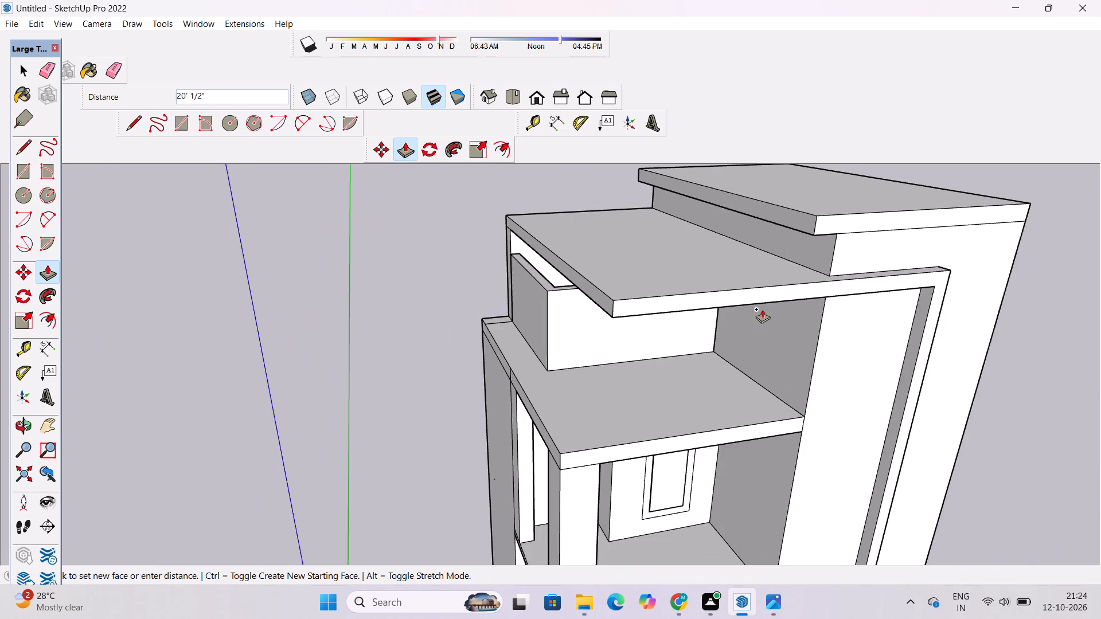
pyautogui.scroll(4, 762, 309)
pyautogui.click(790, 299)
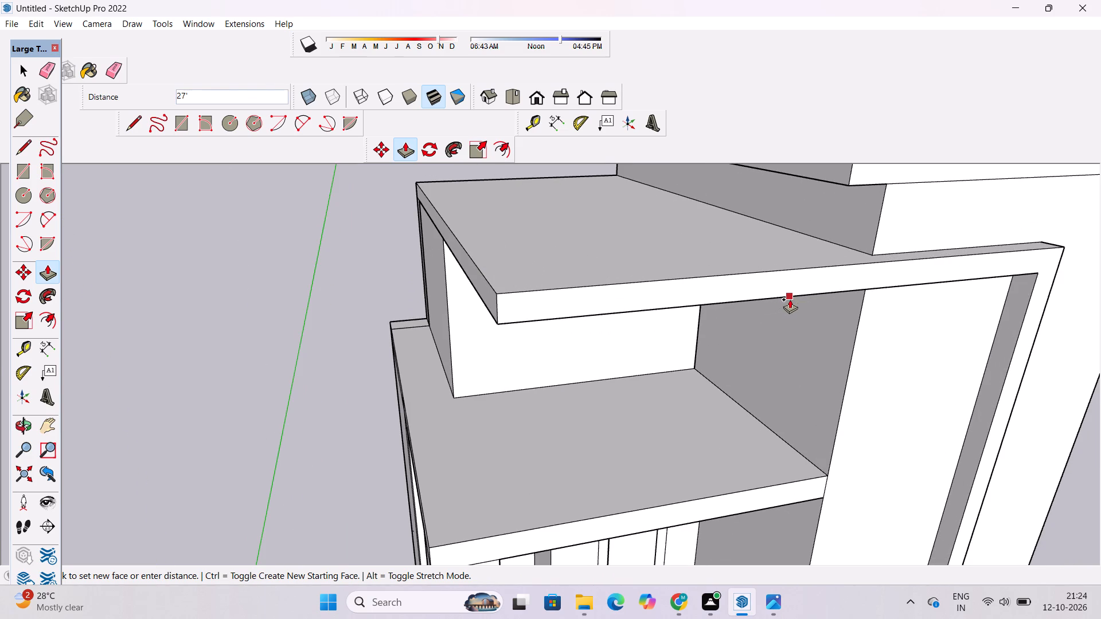
# Examine the new L-shaped wall and the overall house massing from the front and outer side.
pyautogui.press('o')
pyautogui.moveTo(790, 387); pyautogui.dragTo(727, 327)
pyautogui.scroll(-4, 727, 328)
pyautogui.keyDown('shift'); pyautogui.moveTo(710, 361); pyautogui.dragTo(723, 291); pyautogui.keyUp('shift')
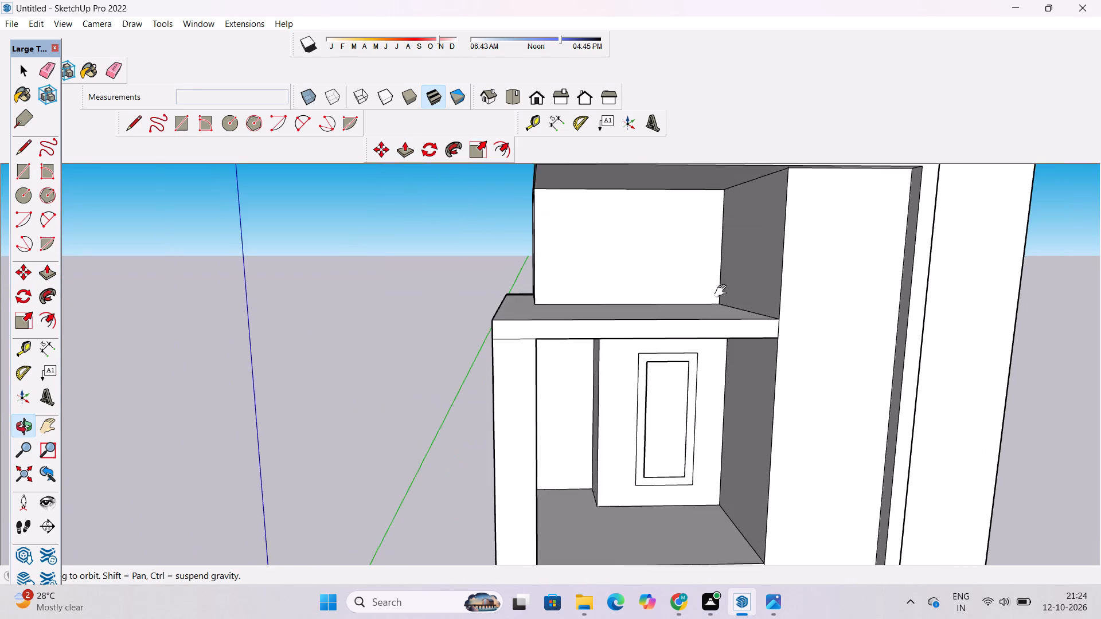
pyautogui.keyDown('shift'); pyautogui.moveTo(723, 291); pyautogui.dragTo(724, 286); pyautogui.keyUp('shift')
pyautogui.moveTo(706, 292); pyautogui.dragTo(689, 300)
pyautogui.scroll(-5, 689, 300)
pyautogui.keyDown('shift'); pyautogui.moveTo(689, 303); pyautogui.dragTo(720, 371); pyautogui.keyUp('shift')
pyautogui.moveTo(720, 373); pyautogui.dragTo(651, 374)
pyautogui.scroll(-6, 653, 368)
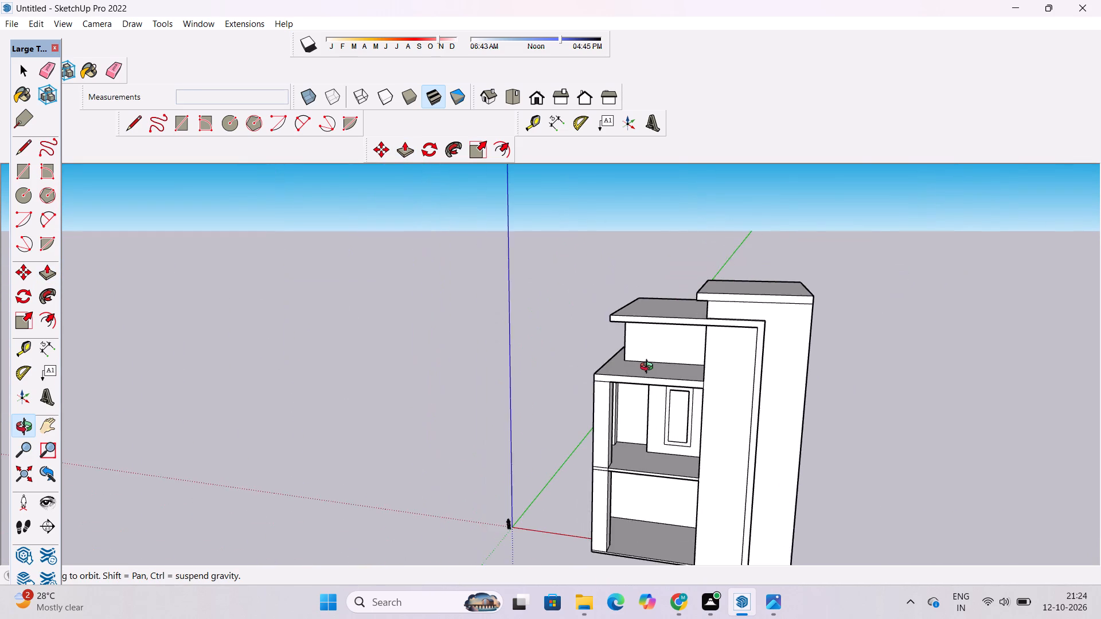
pyautogui.moveTo(649, 369); pyautogui.dragTo(651, 386)
pyautogui.scroll(5, 663, 387)
pyautogui.moveTo(629, 391); pyautogui.dragTo(845, 422)
pyautogui.scroll(5, 627, 356)
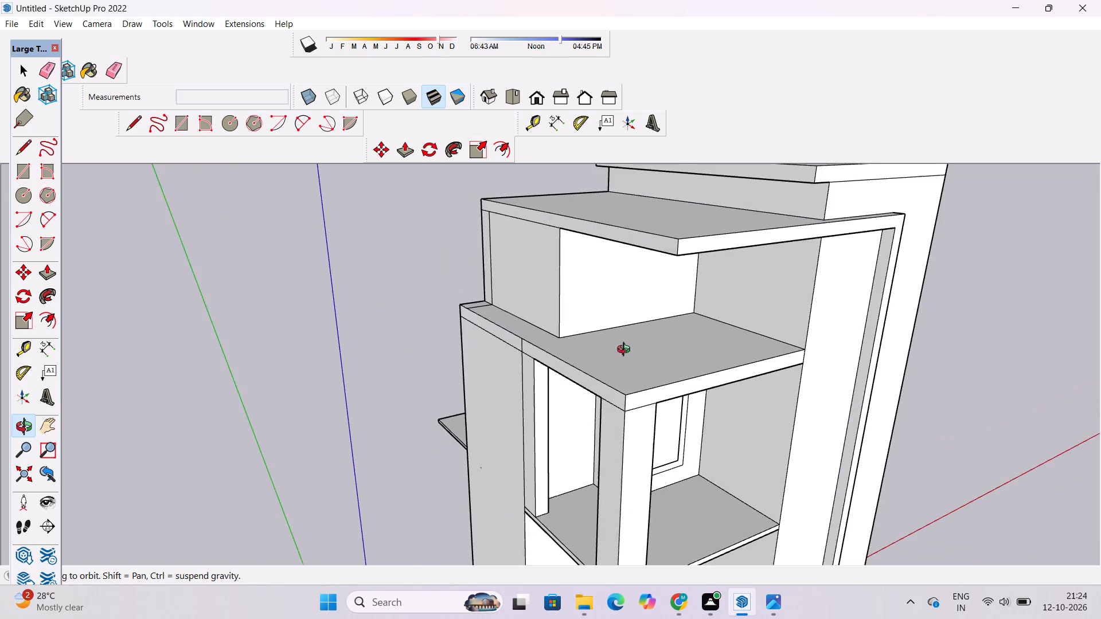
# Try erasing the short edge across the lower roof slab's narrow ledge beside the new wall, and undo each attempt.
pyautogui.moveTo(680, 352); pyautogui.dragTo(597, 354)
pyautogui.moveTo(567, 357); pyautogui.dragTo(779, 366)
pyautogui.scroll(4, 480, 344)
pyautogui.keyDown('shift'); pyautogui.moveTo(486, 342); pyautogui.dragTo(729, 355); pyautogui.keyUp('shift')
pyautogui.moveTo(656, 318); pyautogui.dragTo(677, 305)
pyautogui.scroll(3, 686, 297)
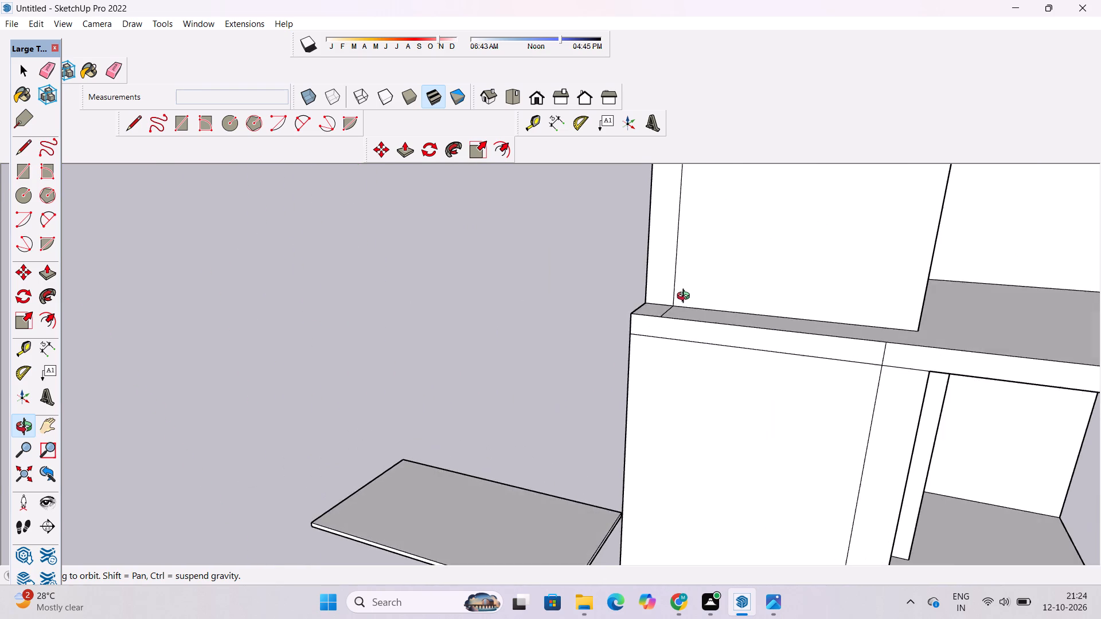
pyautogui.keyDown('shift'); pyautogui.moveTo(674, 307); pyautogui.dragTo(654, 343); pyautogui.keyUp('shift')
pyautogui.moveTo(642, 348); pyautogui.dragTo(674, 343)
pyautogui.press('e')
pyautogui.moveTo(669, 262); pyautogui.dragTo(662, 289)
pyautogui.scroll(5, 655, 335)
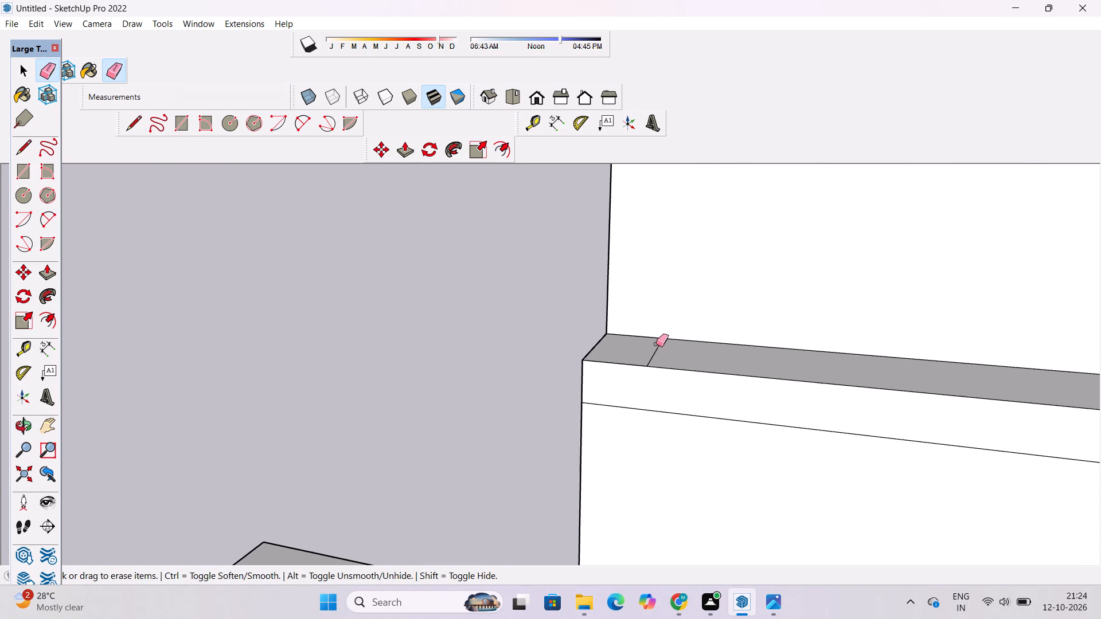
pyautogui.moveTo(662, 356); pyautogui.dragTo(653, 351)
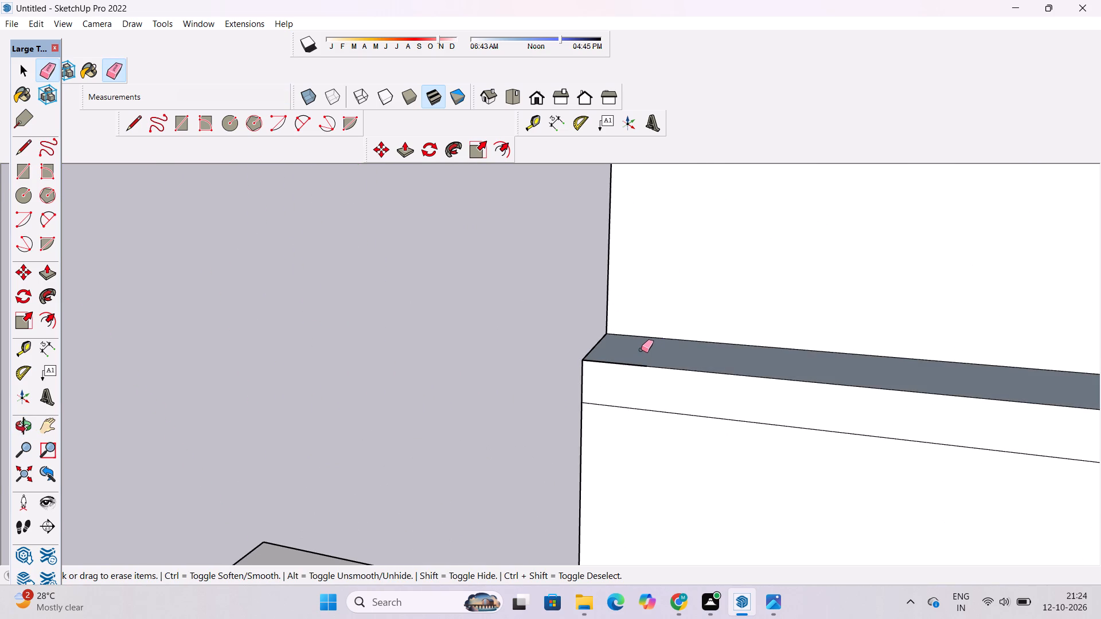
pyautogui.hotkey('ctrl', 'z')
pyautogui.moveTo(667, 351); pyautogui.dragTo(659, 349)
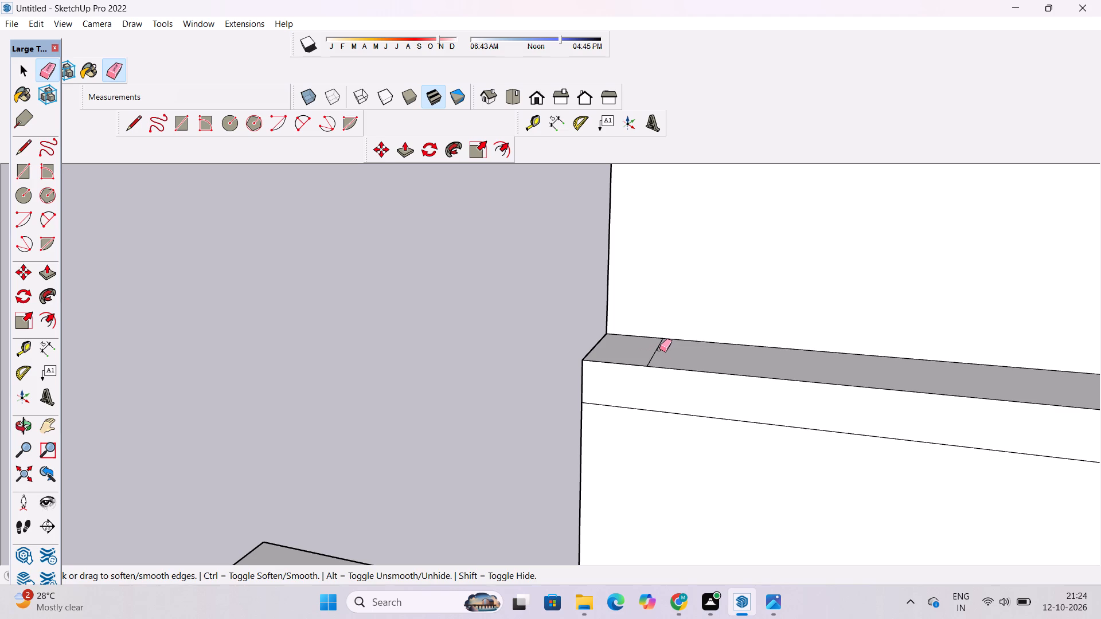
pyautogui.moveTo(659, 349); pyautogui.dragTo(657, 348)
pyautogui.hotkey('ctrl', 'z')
# Examine the upper-floor recess between the two roof slabs and the window wall below it.
pyautogui.press('o')
pyautogui.scroll(-7, 657, 348)
pyautogui.moveTo(781, 394); pyautogui.dragTo(653, 398)
pyautogui.scroll(-4, 650, 395)
pyautogui.keyDown('shift'); pyautogui.moveTo(669, 405); pyautogui.dragTo(647, 393); pyautogui.keyUp('shift')
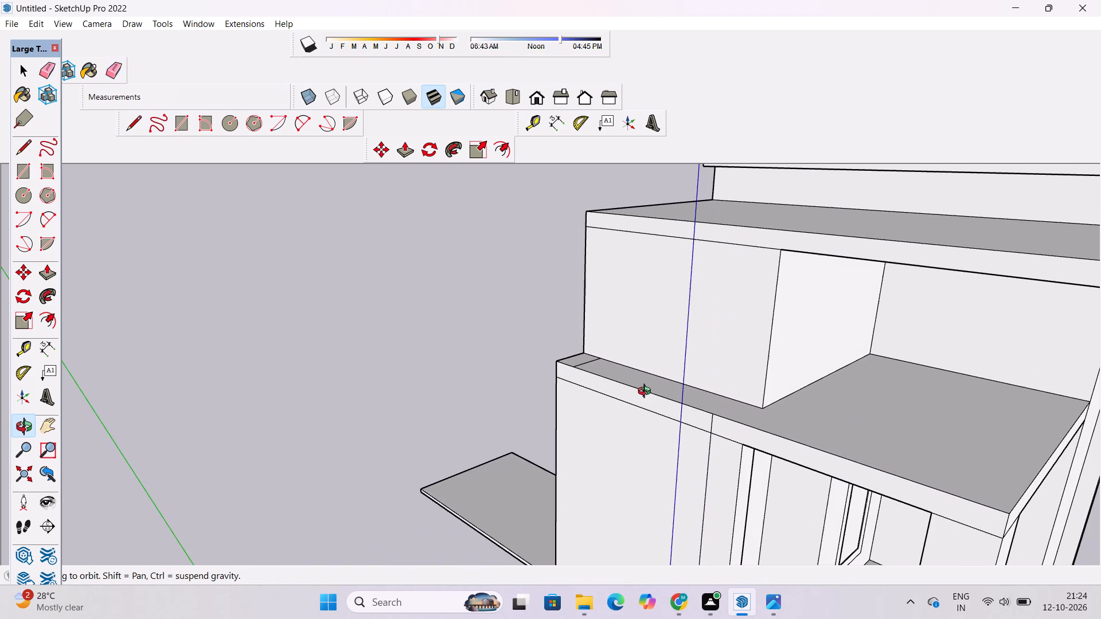
pyautogui.scroll(-5, 644, 383)
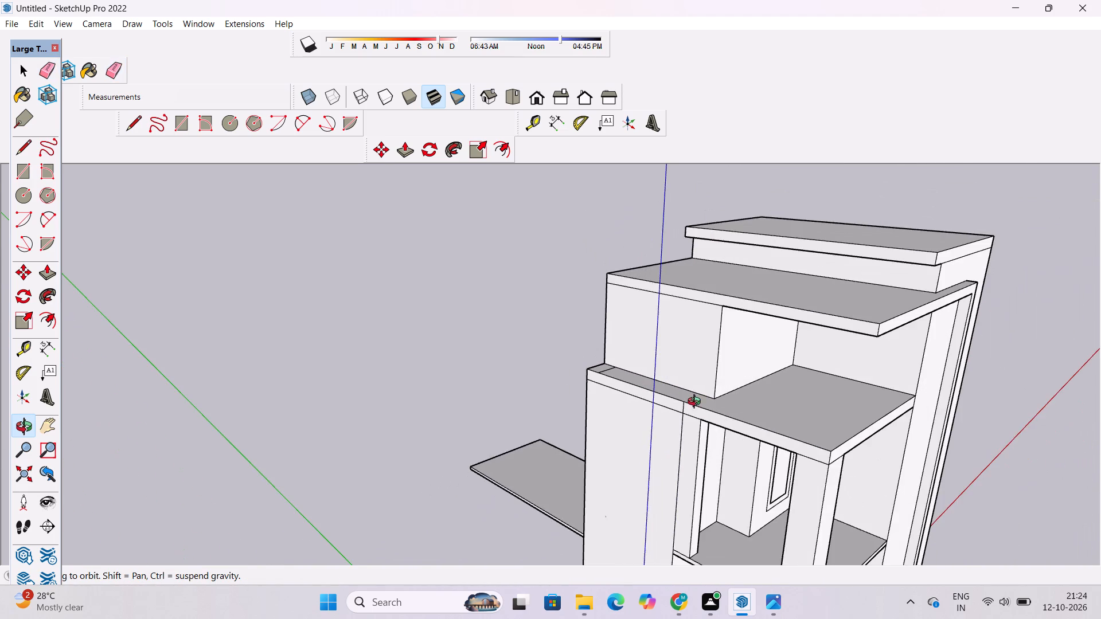
pyautogui.moveTo(697, 403); pyautogui.dragTo(573, 385)
pyautogui.keyDown('shift'); pyautogui.moveTo(717, 413); pyautogui.dragTo(684, 369); pyautogui.keyUp('shift')
pyautogui.moveTo(719, 381); pyautogui.dragTo(647, 367)
pyautogui.scroll(3, 659, 365)
pyautogui.moveTo(693, 369); pyautogui.dragTo(696, 338)
pyautogui.moveTo(698, 337); pyautogui.dragTo(643, 371)
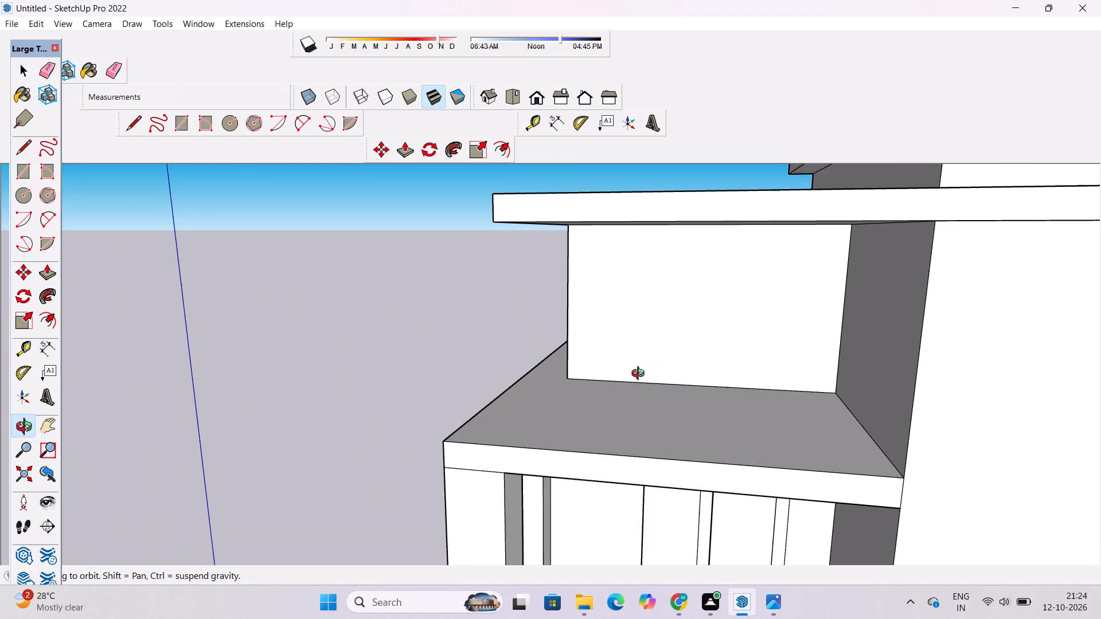
pyautogui.moveTo(650, 383); pyautogui.dragTo(661, 352)
pyautogui.moveTo(662, 351); pyautogui.dragTo(663, 370)
pyautogui.scroll(-4, 662, 370)
pyautogui.scroll(1, 667, 365)
pyautogui.keyDown('shift'); pyautogui.moveTo(698, 365); pyautogui.dragTo(670, 351); pyautogui.keyUp('shift')
pyautogui.moveTo(669, 360); pyautogui.dragTo(673, 324)
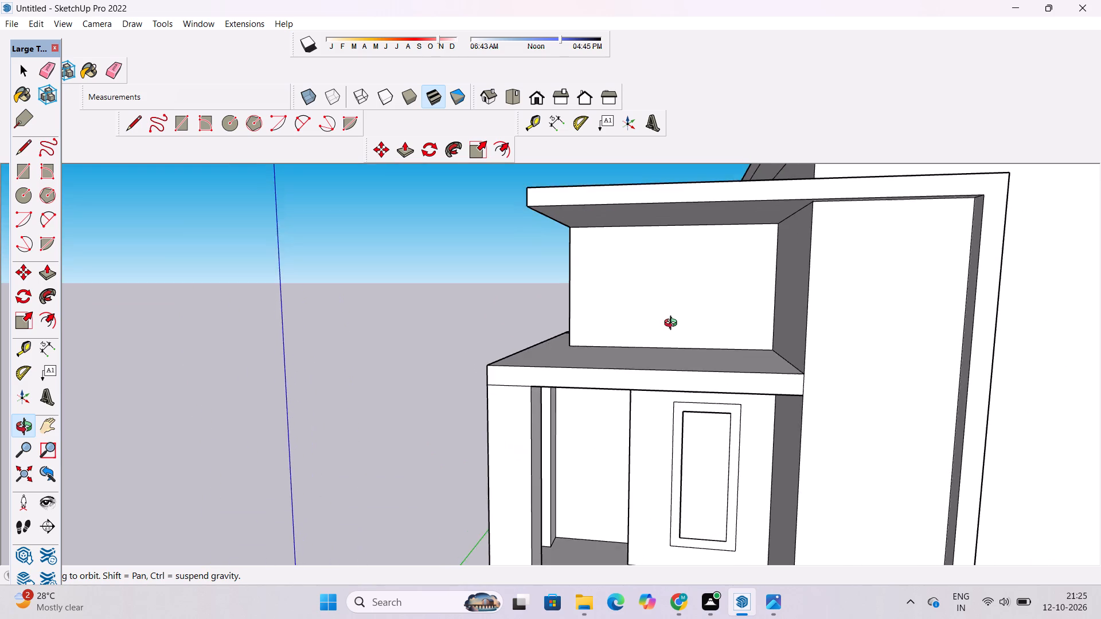
pyautogui.moveTo(673, 324); pyautogui.dragTo(673, 326)
pyautogui.scroll(2, 666, 328)
pyautogui.scroll(-6, 666, 328)
pyautogui.moveTo(673, 332); pyautogui.dragTo(686, 381)
pyautogui.moveTo(682, 381); pyautogui.dragTo(675, 361)
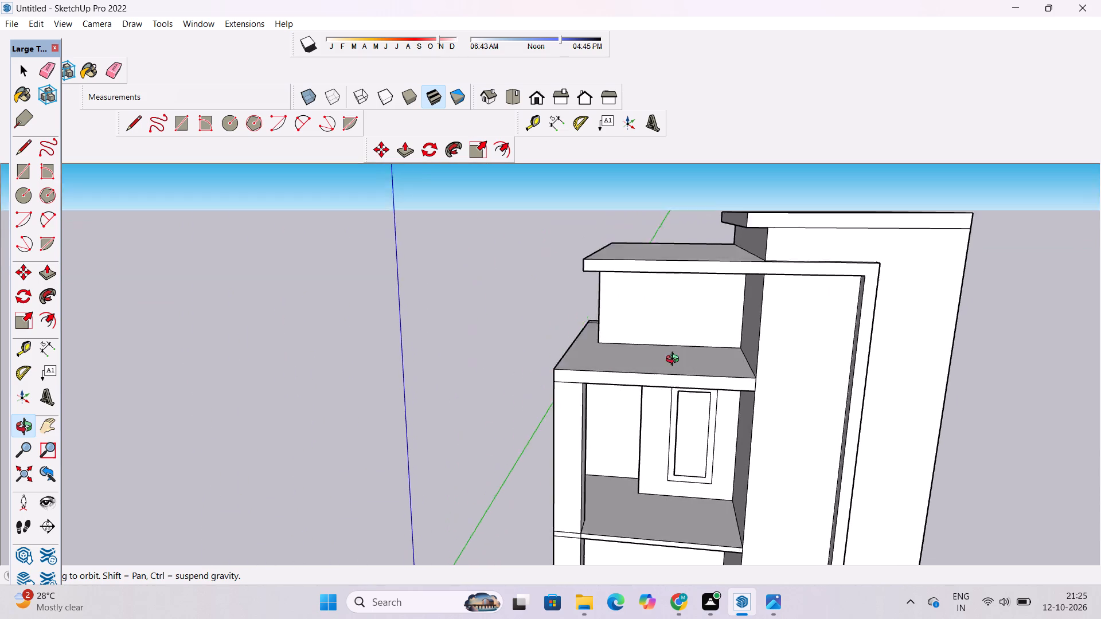
pyautogui.moveTo(675, 361); pyautogui.dragTo(675, 352)
# Draw a doorway rectangle about 13' 5" wide and 21' 9" high, rising from the base of the recessed upper-floor wall.
pyautogui.scroll(3, 663, 356)
pyautogui.keyDown('shift'); pyautogui.moveTo(658, 359); pyautogui.dragTo(670, 375); pyautogui.keyUp('shift')
pyautogui.scroll(2, 672, 367)
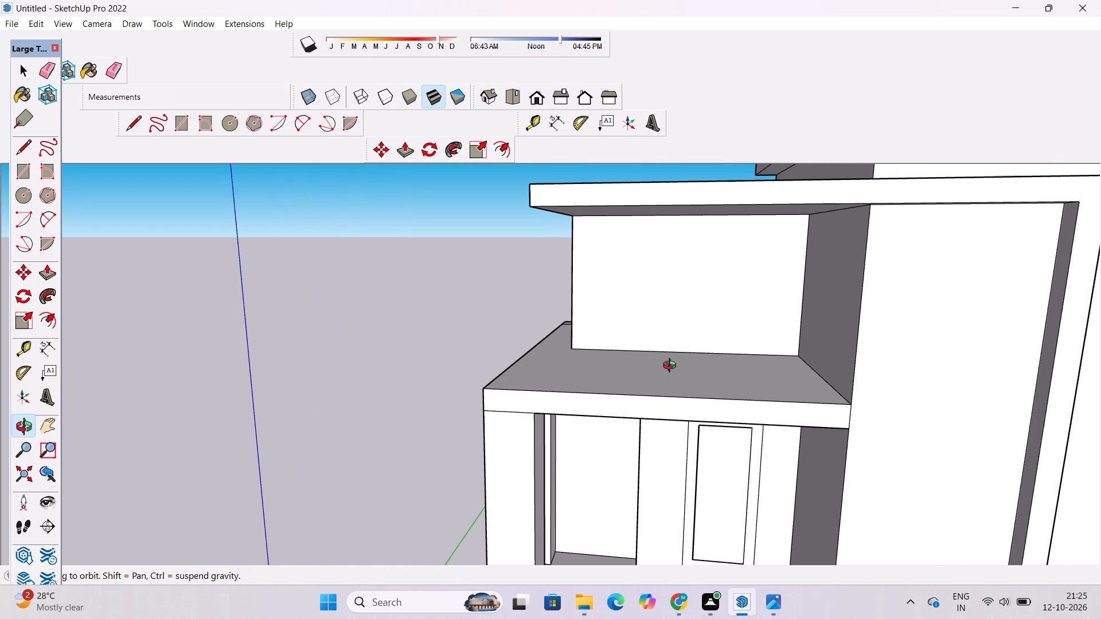
pyautogui.scroll(2, 673, 366)
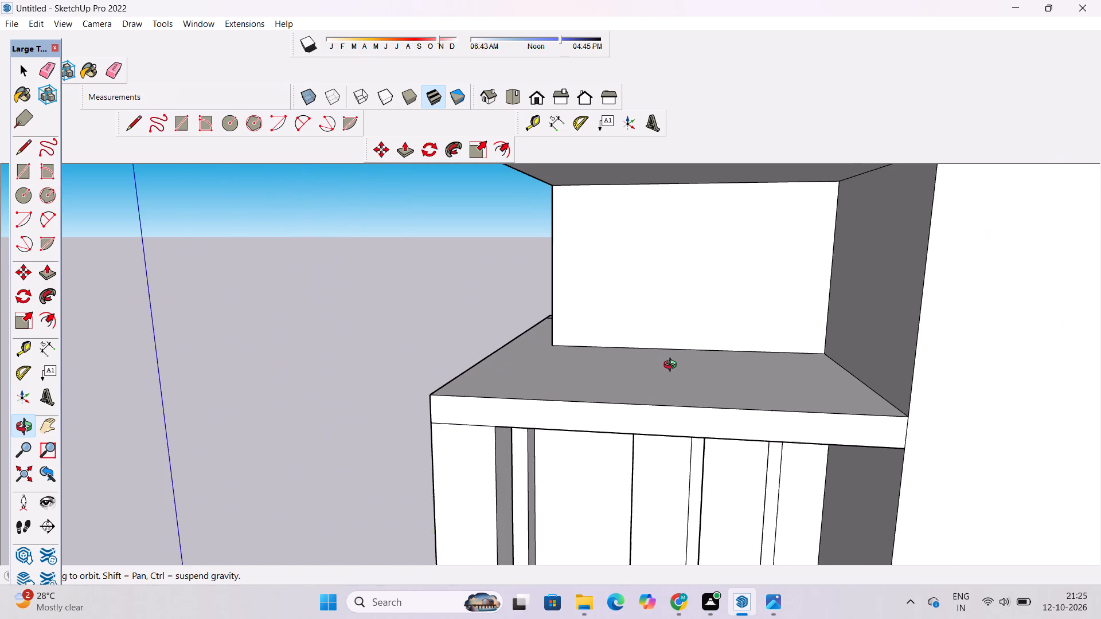
pyautogui.scroll(-3, 691, 352)
pyautogui.moveTo(692, 365); pyautogui.dragTo(699, 383)
pyautogui.keyDown('shift'); pyautogui.moveTo(699, 383); pyautogui.dragTo(698, 363); pyautogui.keyUp('shift')
pyautogui.scroll(2, 692, 361)
pyautogui.keyDown('shift'); pyautogui.moveTo(692, 361); pyautogui.dragTo(679, 361); pyautogui.keyUp('shift')
pyautogui.press('r')
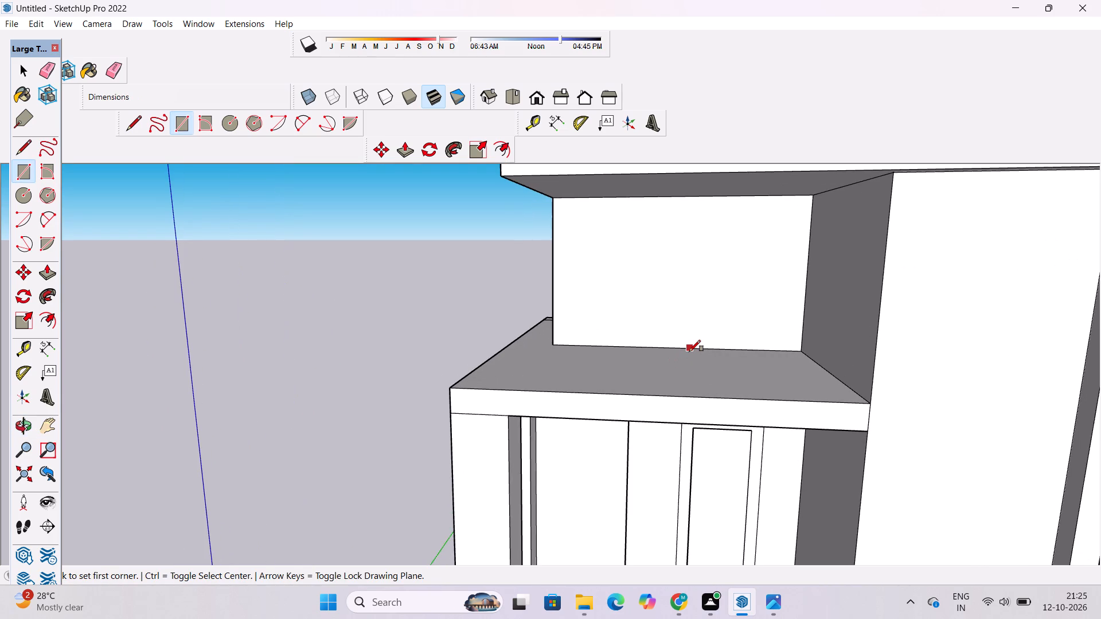
pyautogui.click(638, 346)
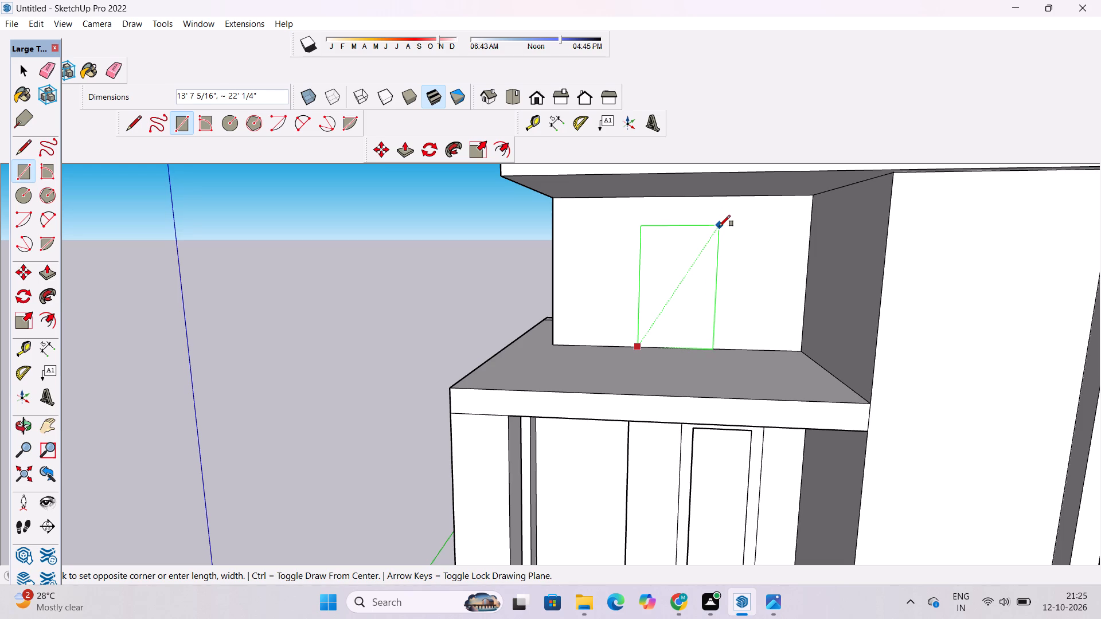
pyautogui.click(718, 231)
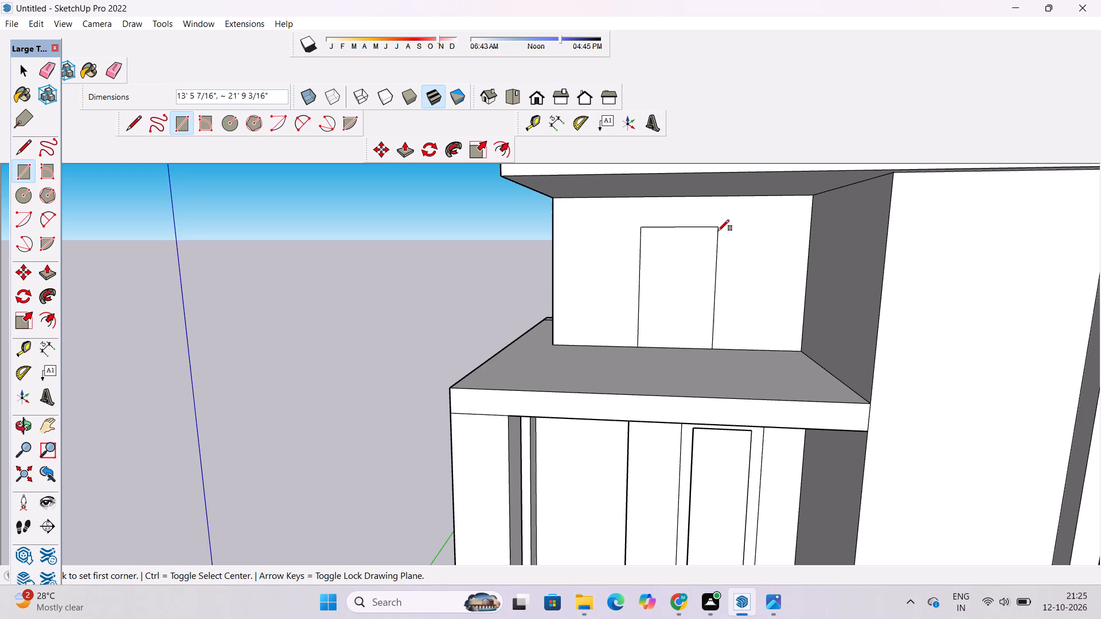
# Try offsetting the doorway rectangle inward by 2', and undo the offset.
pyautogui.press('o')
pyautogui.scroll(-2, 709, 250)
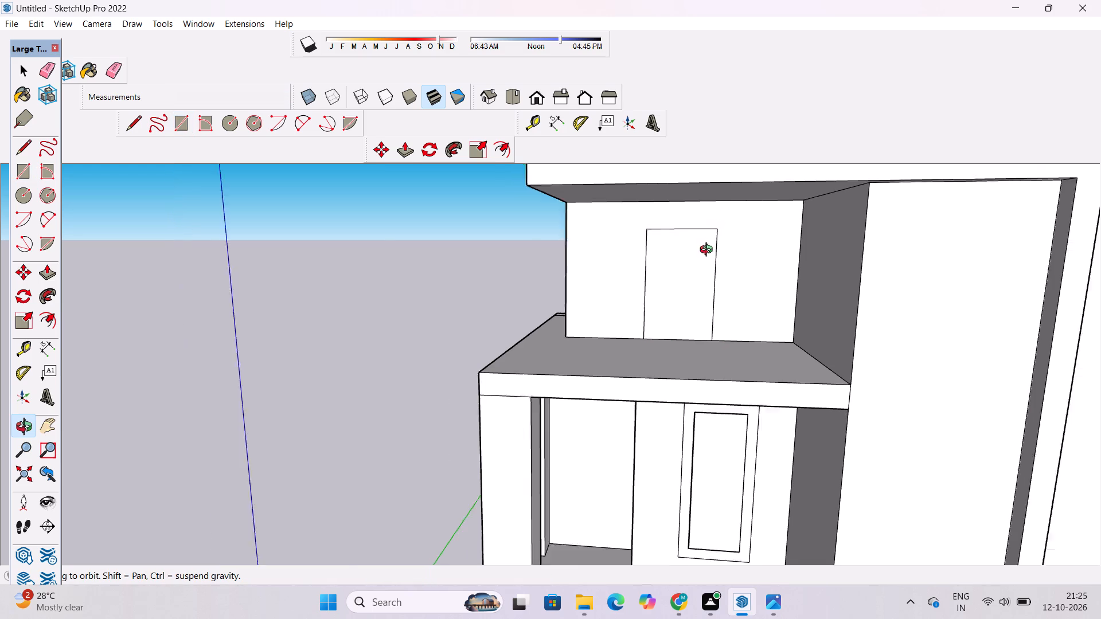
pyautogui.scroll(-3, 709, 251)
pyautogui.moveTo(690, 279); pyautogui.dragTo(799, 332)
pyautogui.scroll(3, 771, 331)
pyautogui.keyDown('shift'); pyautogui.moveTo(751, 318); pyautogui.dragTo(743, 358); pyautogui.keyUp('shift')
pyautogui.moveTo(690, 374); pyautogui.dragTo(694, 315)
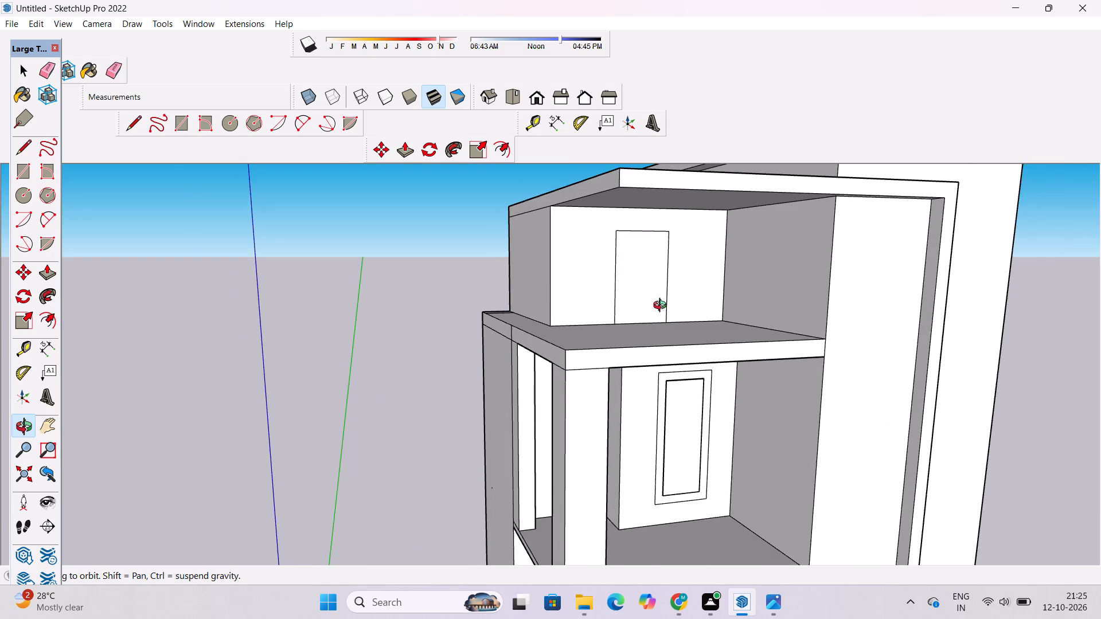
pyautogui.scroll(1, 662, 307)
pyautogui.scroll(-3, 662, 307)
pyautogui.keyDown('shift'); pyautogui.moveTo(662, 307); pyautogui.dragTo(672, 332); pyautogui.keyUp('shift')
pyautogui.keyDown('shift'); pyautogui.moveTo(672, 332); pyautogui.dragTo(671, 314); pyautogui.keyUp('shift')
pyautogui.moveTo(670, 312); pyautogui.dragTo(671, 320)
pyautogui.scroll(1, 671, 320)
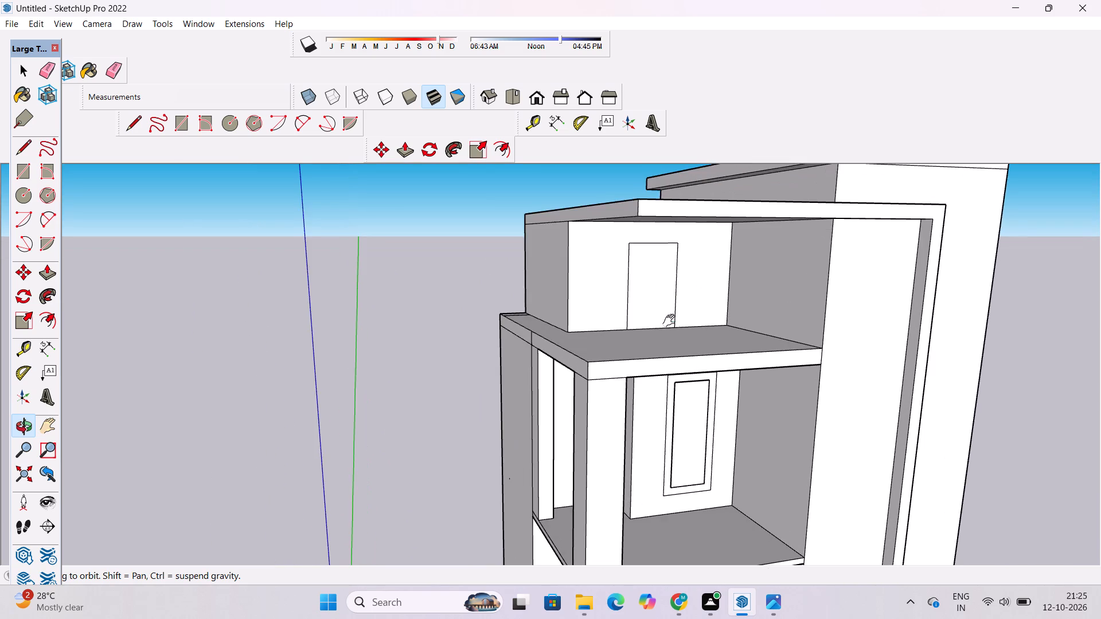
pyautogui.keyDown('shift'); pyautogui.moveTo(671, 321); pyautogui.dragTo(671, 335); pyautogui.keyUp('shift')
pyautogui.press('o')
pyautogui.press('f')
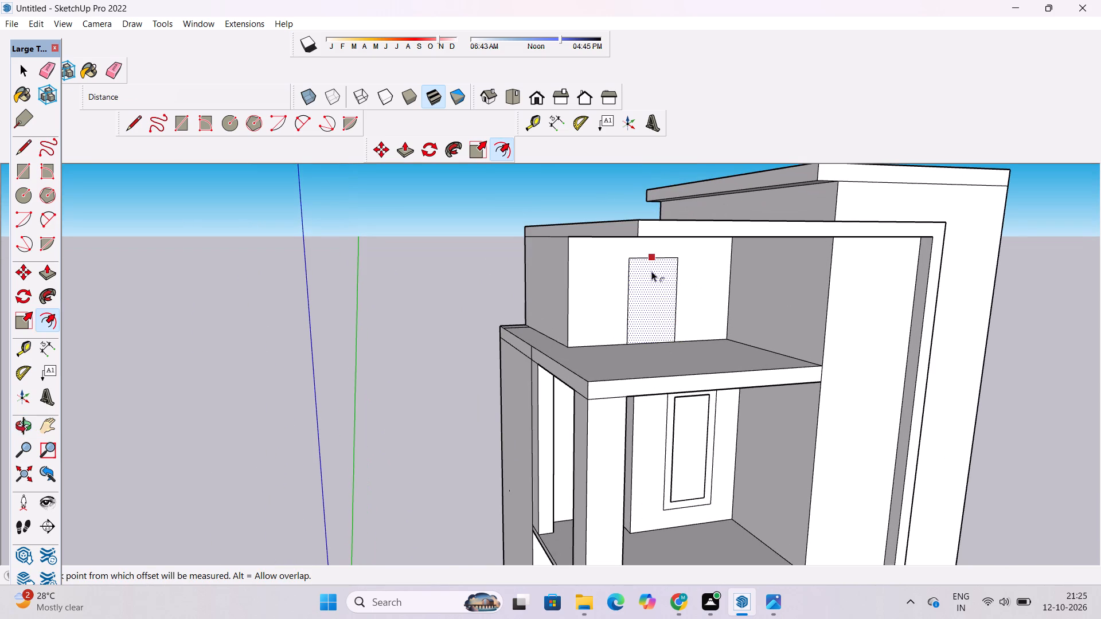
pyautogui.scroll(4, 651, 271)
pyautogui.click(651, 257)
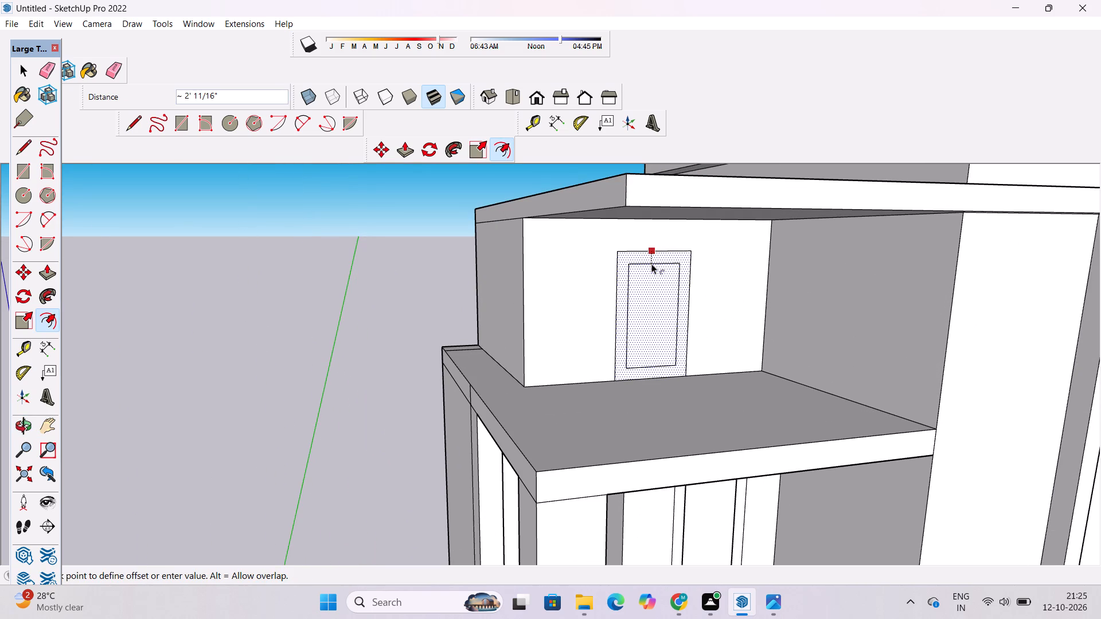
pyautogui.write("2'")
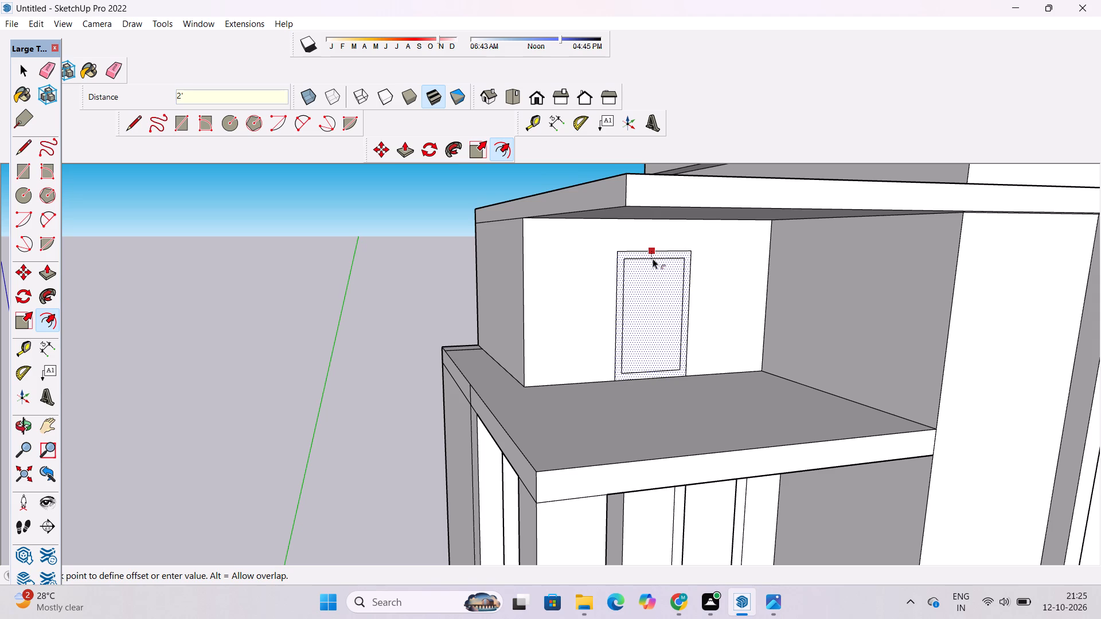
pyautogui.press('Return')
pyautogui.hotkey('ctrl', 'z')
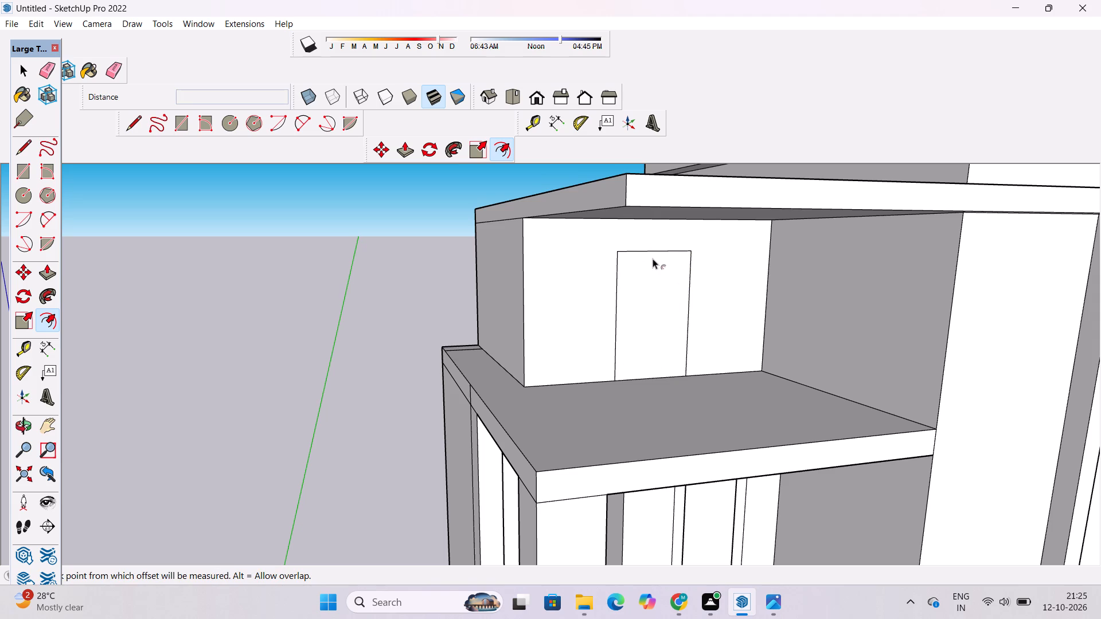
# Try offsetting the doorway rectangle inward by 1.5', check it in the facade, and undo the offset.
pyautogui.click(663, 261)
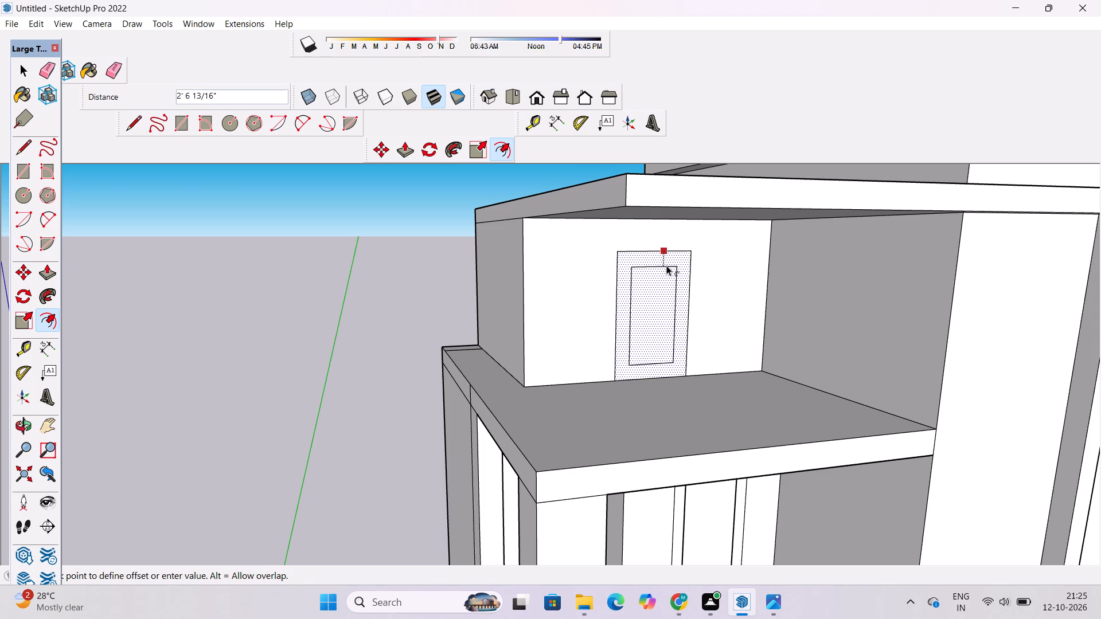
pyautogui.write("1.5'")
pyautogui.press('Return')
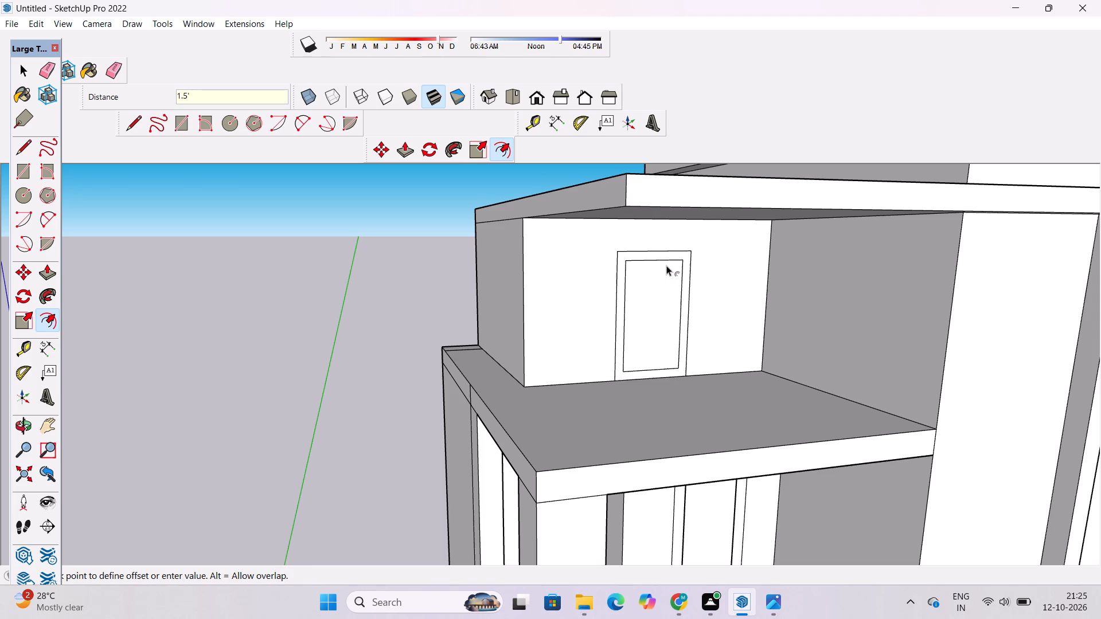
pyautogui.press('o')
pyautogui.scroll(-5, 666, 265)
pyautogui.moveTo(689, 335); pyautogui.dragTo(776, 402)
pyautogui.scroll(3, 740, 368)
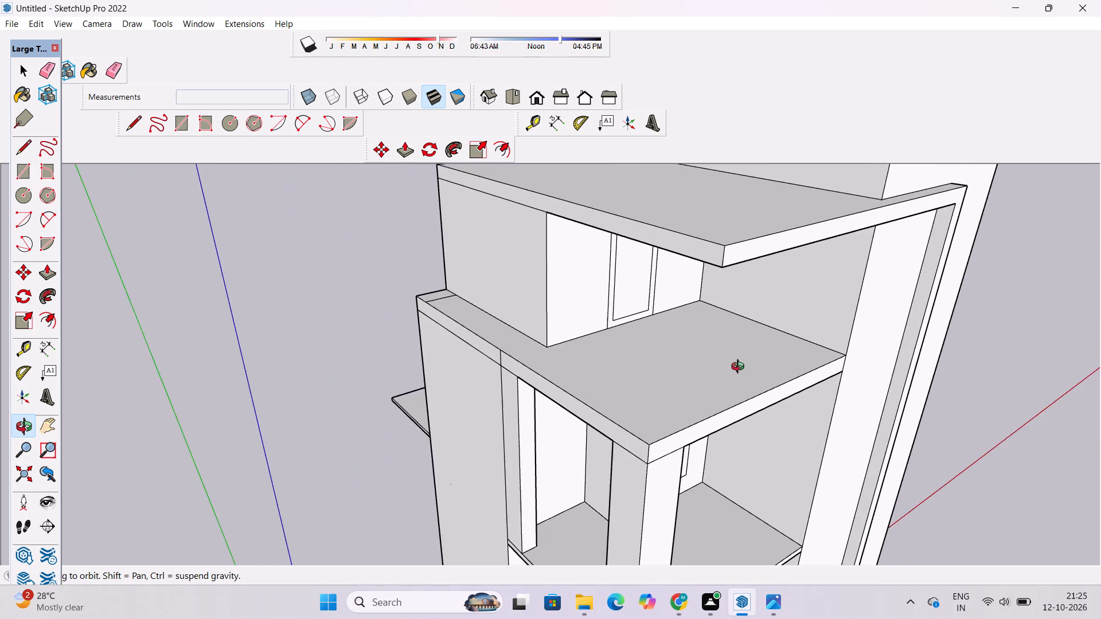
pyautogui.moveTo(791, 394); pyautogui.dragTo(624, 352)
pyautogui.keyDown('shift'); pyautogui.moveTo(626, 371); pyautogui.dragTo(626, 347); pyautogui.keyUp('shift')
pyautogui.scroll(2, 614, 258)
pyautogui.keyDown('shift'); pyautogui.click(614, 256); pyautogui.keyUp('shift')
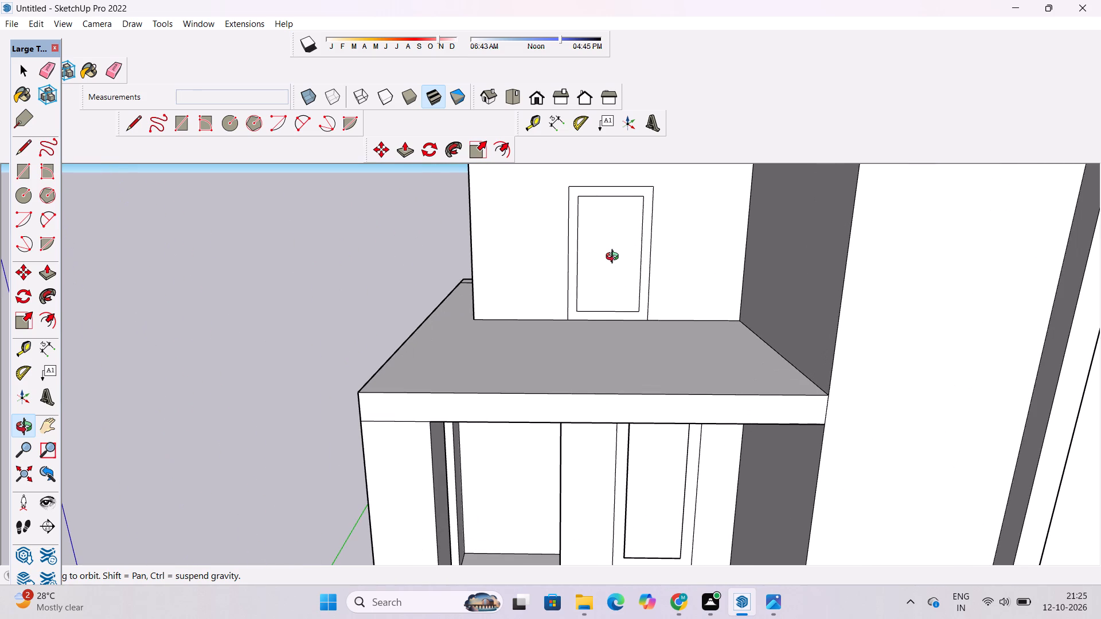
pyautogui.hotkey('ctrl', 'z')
# Offset the doorway rectangle inward by 1' to outline its frame on the upper-floor wall.
pyautogui.moveTo(602, 273); pyautogui.dragTo(645, 289)
pyautogui.keyDown('shift'); pyautogui.moveTo(646, 284); pyautogui.dragTo(625, 330); pyautogui.keyUp('shift')
pyautogui.moveTo(624, 329); pyautogui.dragTo(620, 296)
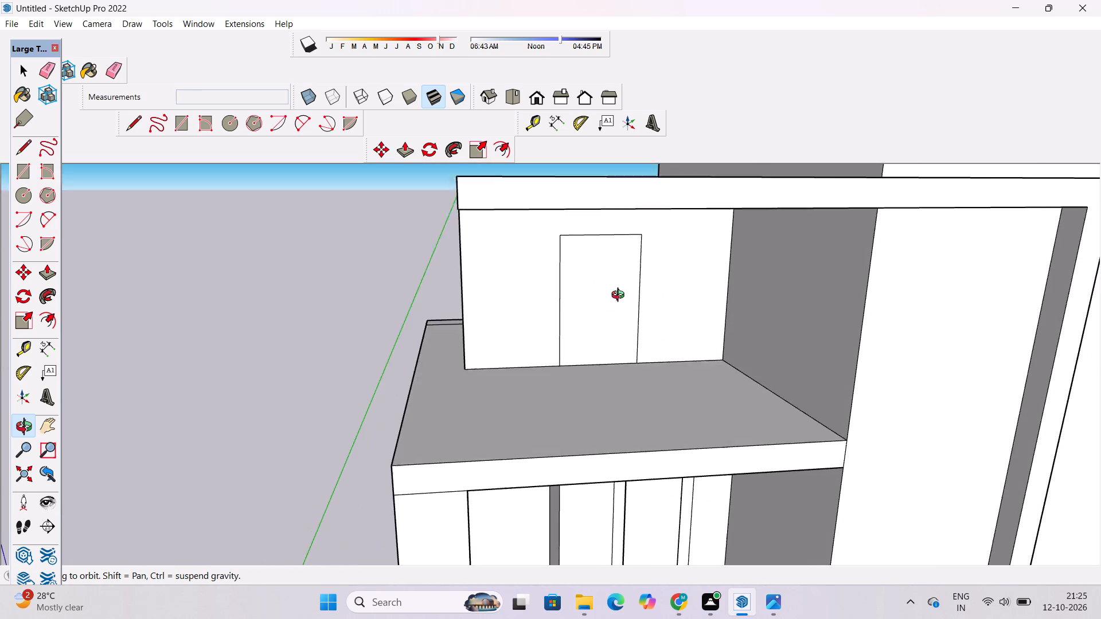
pyautogui.moveTo(620, 296); pyautogui.dragTo(620, 293)
pyautogui.scroll(-4, 622, 303)
pyautogui.keyDown('shift'); pyautogui.moveTo(626, 299); pyautogui.dragTo(585, 267); pyautogui.keyUp('shift')
pyautogui.moveTo(583, 269); pyautogui.dragTo(613, 272)
pyautogui.scroll(2, 590, 269)
pyautogui.keyDown('shift'); pyautogui.moveTo(580, 266); pyautogui.dragTo(573, 266); pyautogui.keyUp('shift')
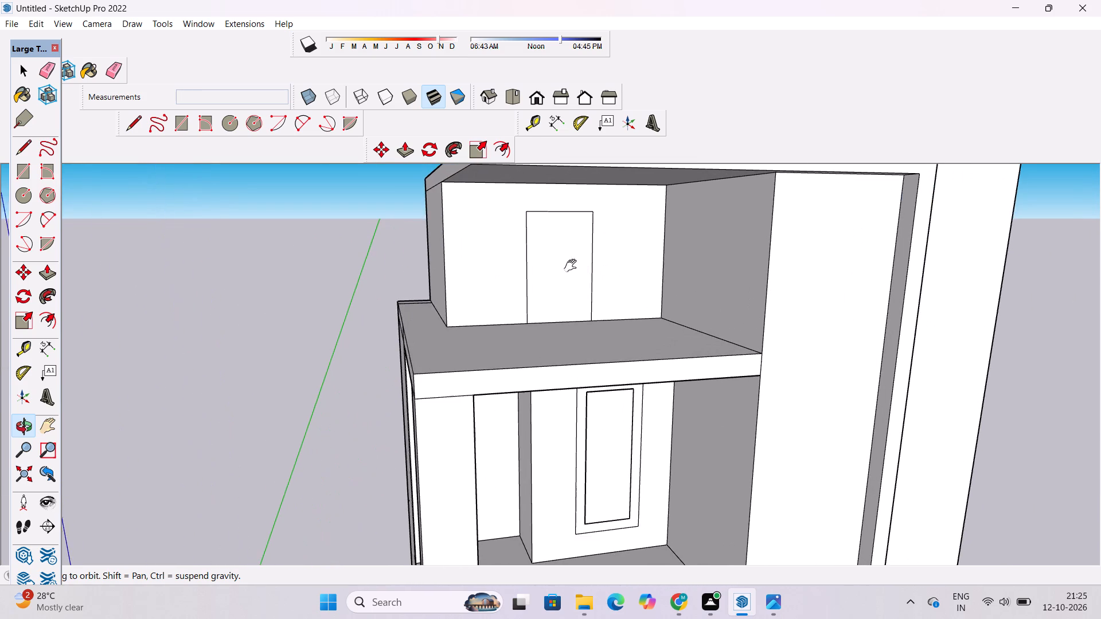
pyautogui.keyDown('shift'); pyautogui.moveTo(573, 266); pyautogui.dragTo(571, 266); pyautogui.keyUp('shift')
pyautogui.press('o')
pyautogui.press('f')
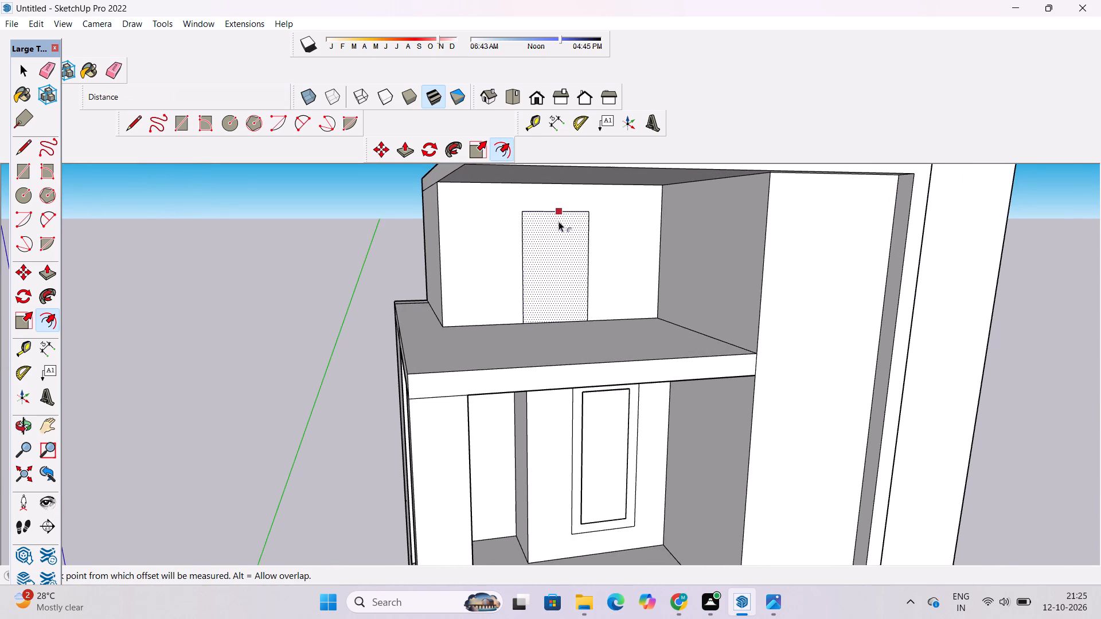
pyautogui.scroll(2, 559, 221)
pyautogui.click(557, 219)
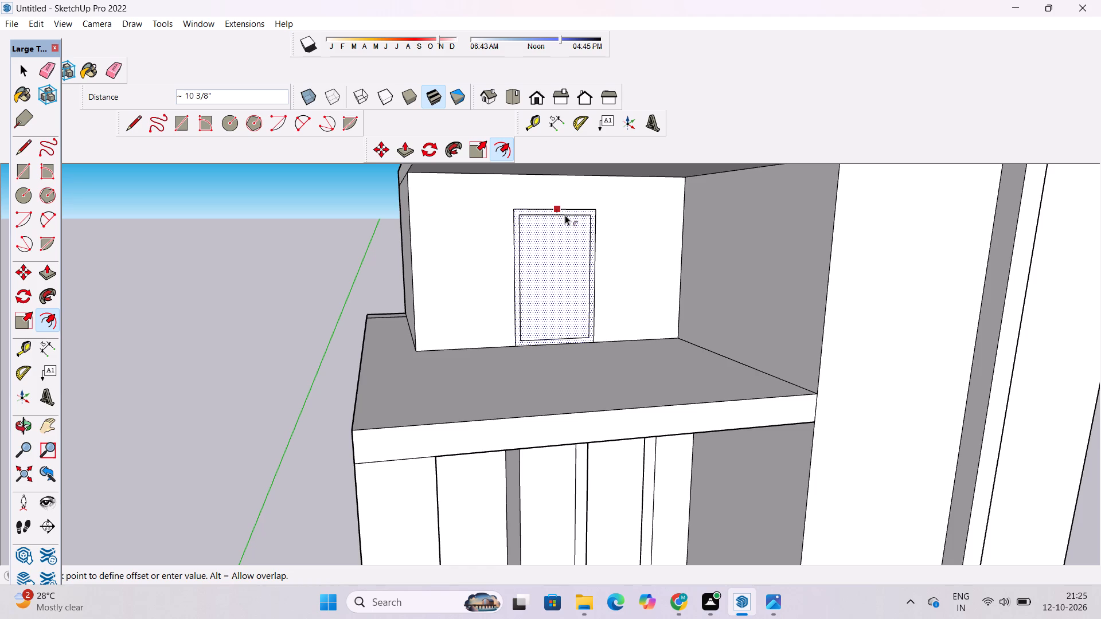
pyautogui.write("1'")
pyautogui.press('Return')
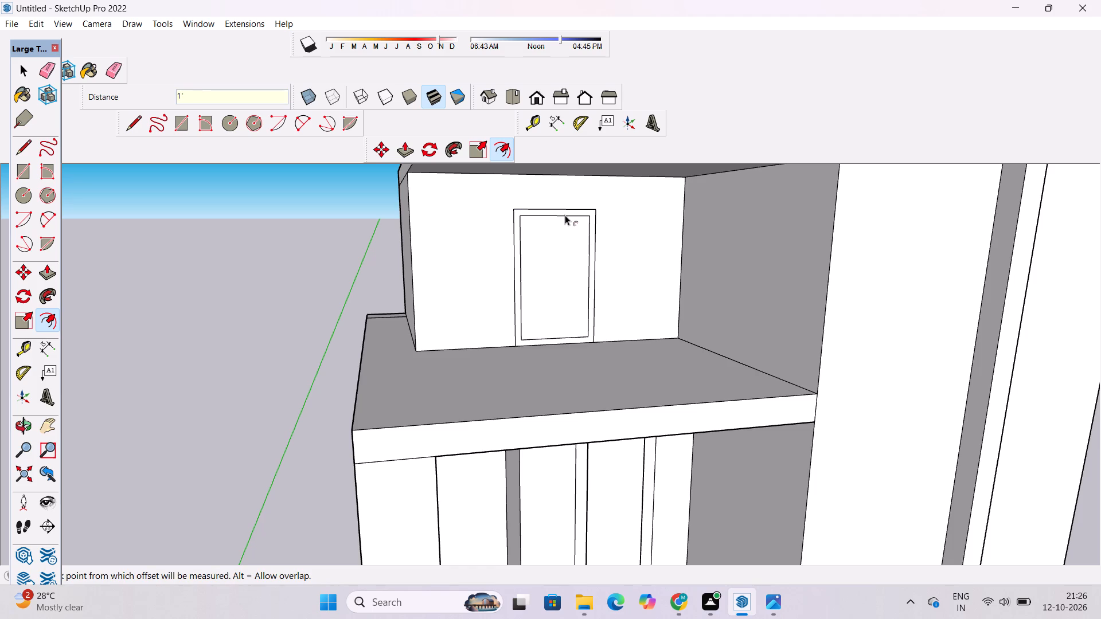
# Examine the framed doorway and the open terrace slab in front of it from above.
pyautogui.press('o')
pyautogui.scroll(-4, 564, 214)
pyautogui.moveTo(618, 284); pyautogui.dragTo(452, 285)
pyautogui.moveTo(475, 308); pyautogui.dragTo(616, 382)
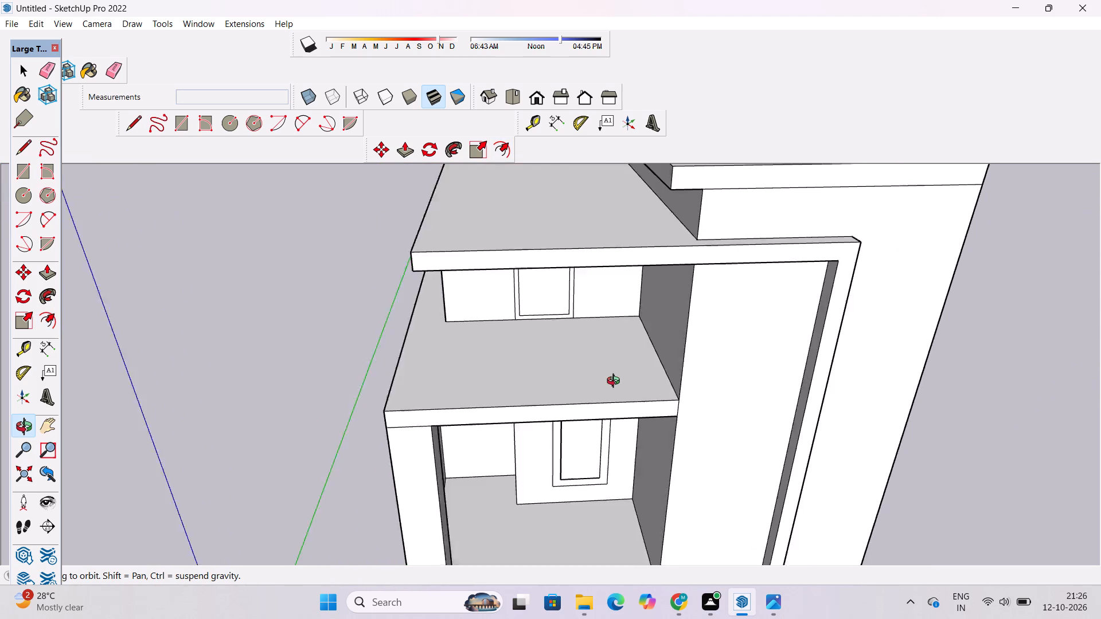
pyautogui.moveTo(616, 382); pyautogui.dragTo(620, 382)
pyautogui.scroll(2, 556, 349)
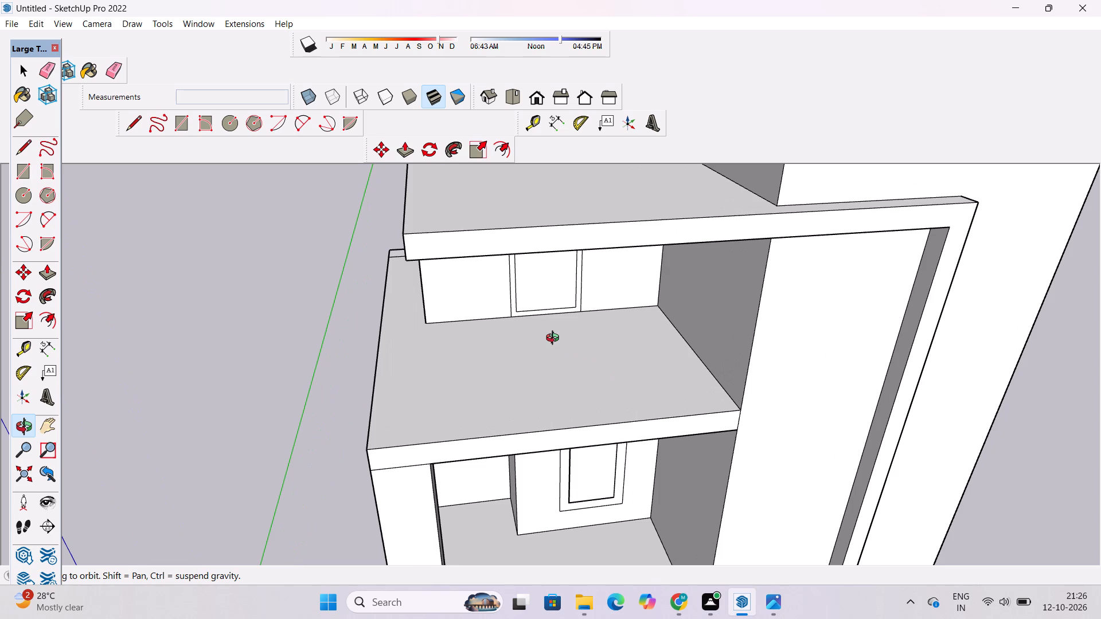
pyautogui.scroll(-4, 584, 313)
pyautogui.moveTo(579, 350); pyautogui.dragTo(756, 342)
pyautogui.scroll(3, 671, 354)
pyautogui.keyDown('shift'); pyautogui.moveTo(680, 358); pyautogui.dragTo(693, 402); pyautogui.keyUp('shift')
pyautogui.moveTo(692, 405); pyautogui.dragTo(651, 395)
# Place a guide 3' in from the upper-floor terrace slab's outer edge opposite the framed doorway.
pyautogui.moveTo(663, 383); pyautogui.dragTo(739, 410)
pyautogui.scroll(2, 710, 403)
pyautogui.moveTo(710, 402); pyautogui.dragTo(724, 428)
pyautogui.moveTo(676, 431); pyautogui.dragTo(734, 435)
pyautogui.moveTo(730, 435); pyautogui.dragTo(724, 423)
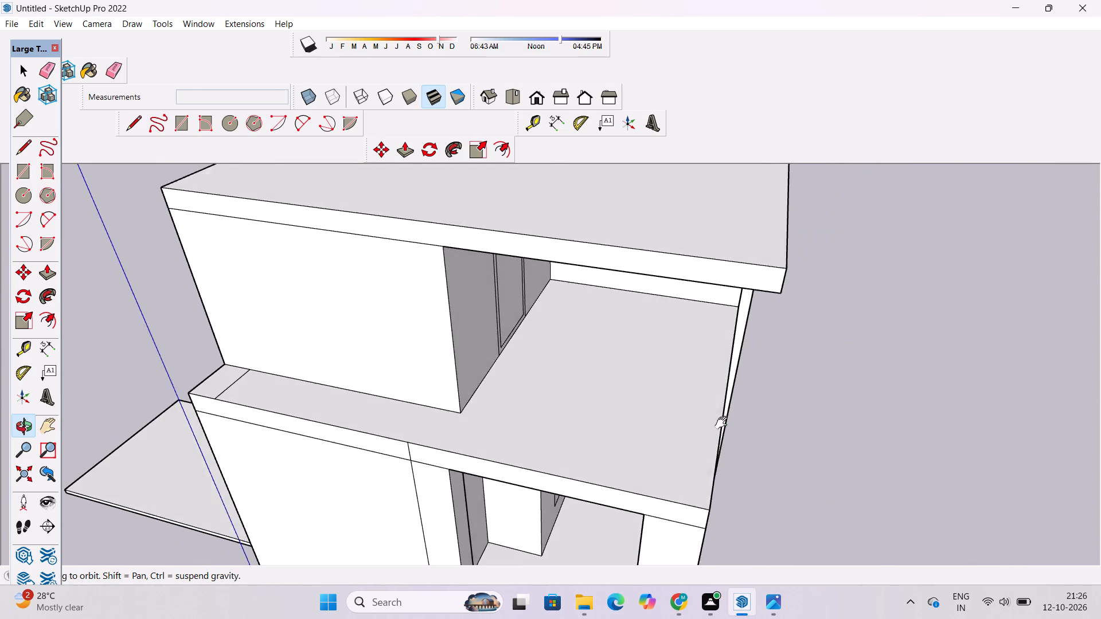
pyautogui.moveTo(724, 423); pyautogui.dragTo(712, 414)
pyautogui.keyDown('shift'); pyautogui.moveTo(652, 414); pyautogui.dragTo(707, 425); pyautogui.keyUp('shift')
pyautogui.moveTo(710, 418); pyautogui.dragTo(688, 420)
pyautogui.press('t')
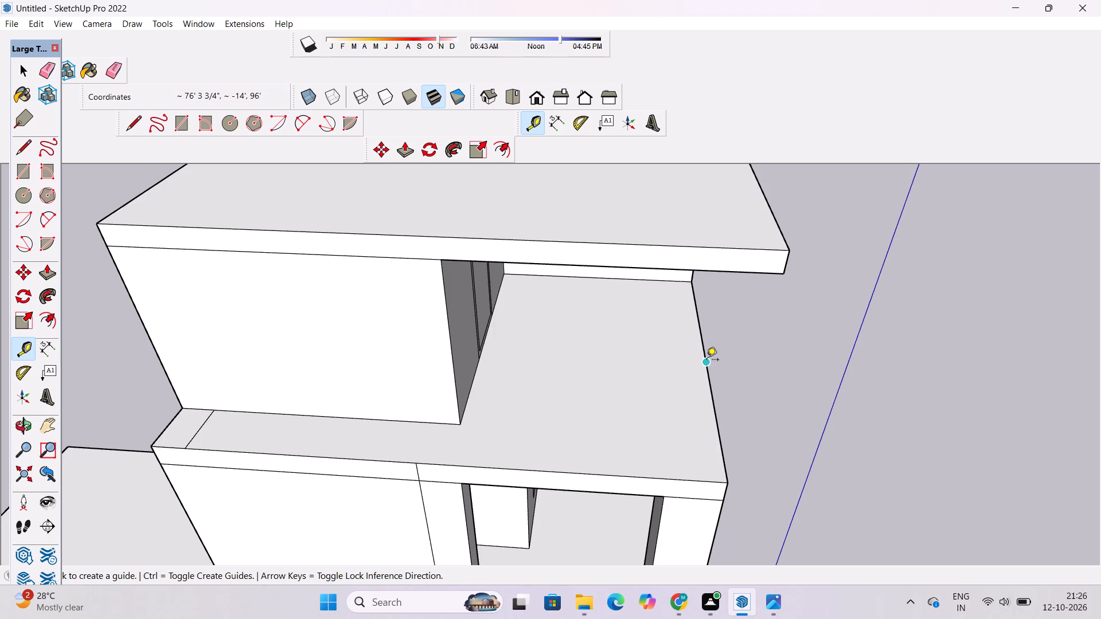
pyautogui.click(708, 360)
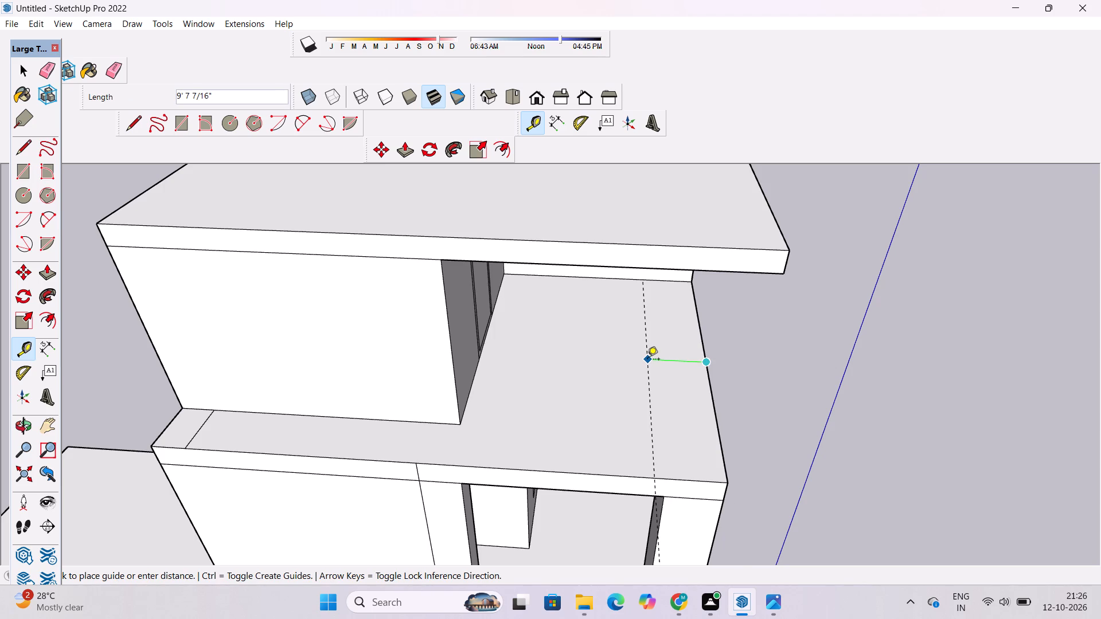
pyautogui.write("3'")
pyautogui.press('Return')
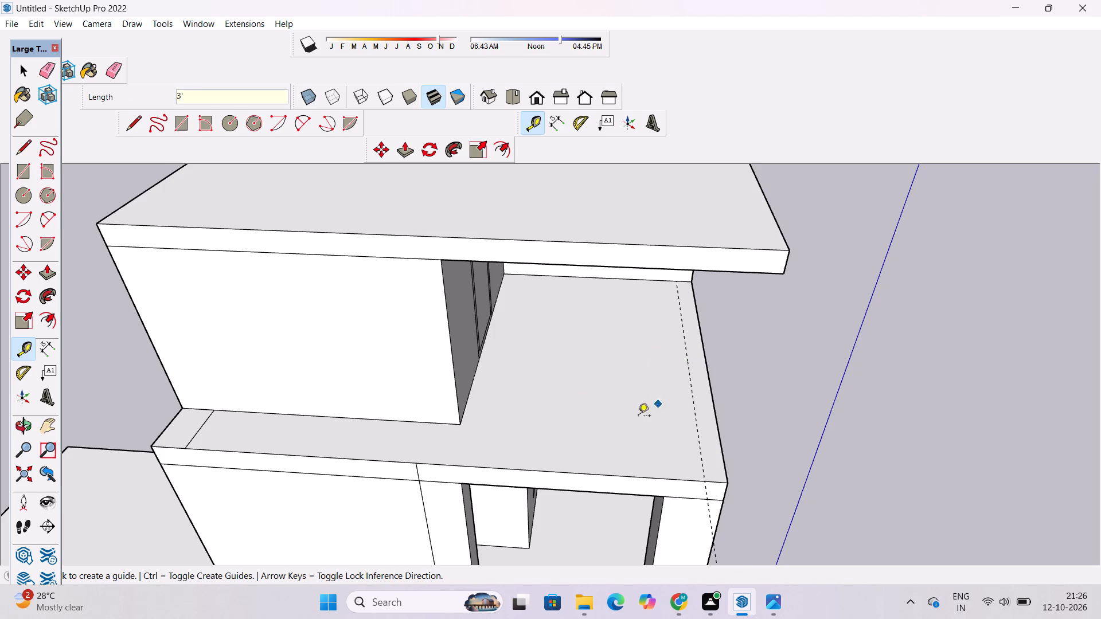
# Place a guide 3' in from the terrace slab's long side edge, crossing the first guide near the corner.
pyautogui.scroll(-4, 575, 408)
pyautogui.scroll(3, 572, 460)
pyautogui.click(570, 450)
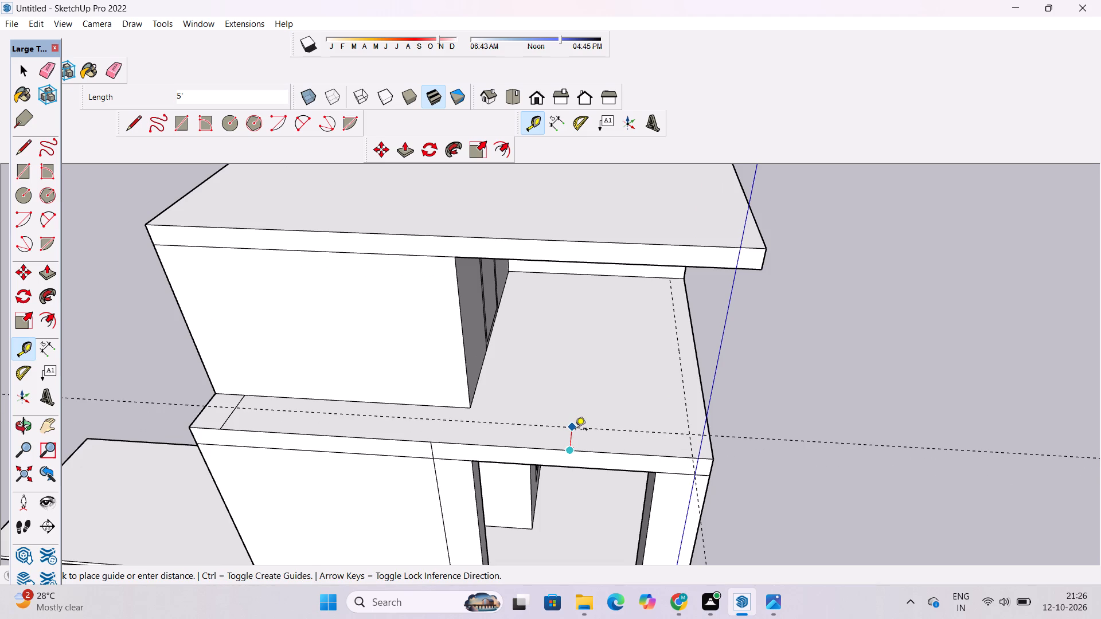
pyautogui.write("3'")
pyautogui.press('Return')
# Draw lines along both guides, 77' and 50' long, outlining a strip around the terrace slab's open edges.
pyautogui.press('o')
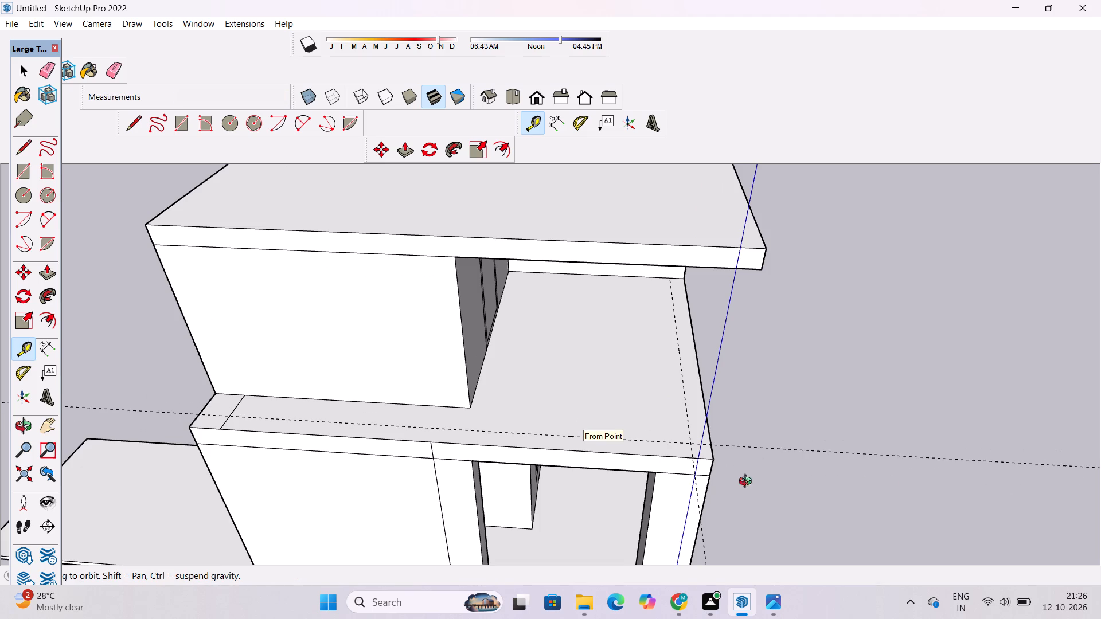
pyautogui.moveTo(909, 485); pyautogui.dragTo(712, 475)
pyautogui.keyDown('shift'); pyautogui.moveTo(642, 476); pyautogui.dragTo(762, 464); pyautogui.keyUp('shift')
pyautogui.moveTo(755, 468); pyautogui.dragTo(736, 491)
pyautogui.scroll(2, 417, 281)
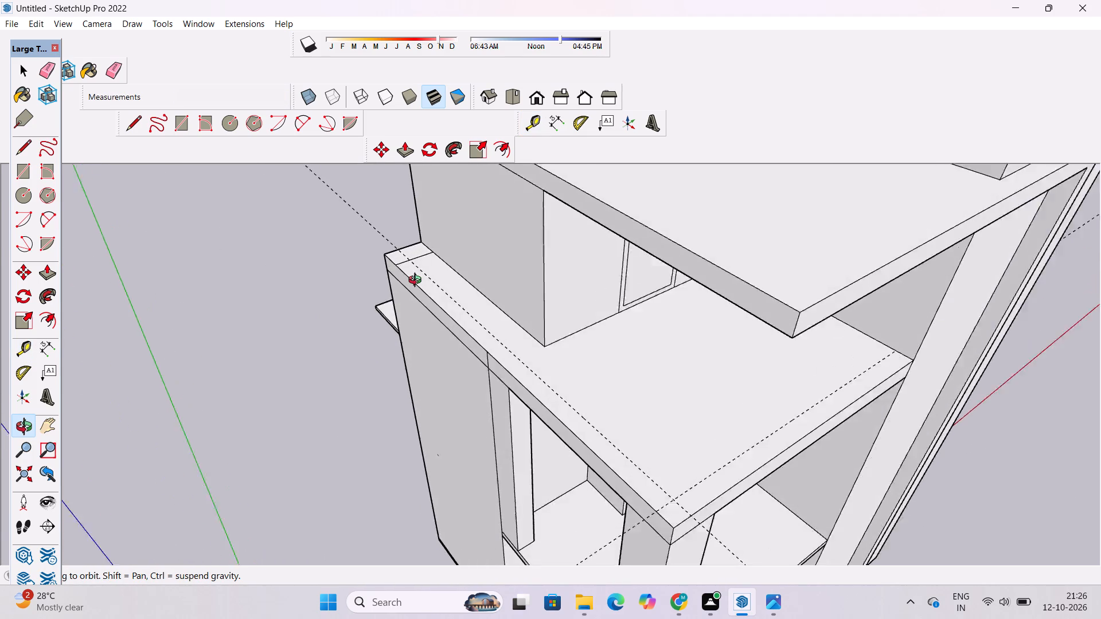
pyautogui.scroll(2, 417, 281)
pyautogui.keyDown('shift'); pyautogui.moveTo(424, 291); pyautogui.dragTo(485, 334); pyautogui.keyUp('shift')
pyautogui.moveTo(490, 339); pyautogui.dragTo(584, 370)
pyautogui.keyDown('shift'); pyautogui.moveTo(524, 346); pyautogui.dragTo(475, 329); pyautogui.keyUp('shift')
pyautogui.moveTo(475, 329); pyautogui.dragTo(481, 335)
pyautogui.press('l')
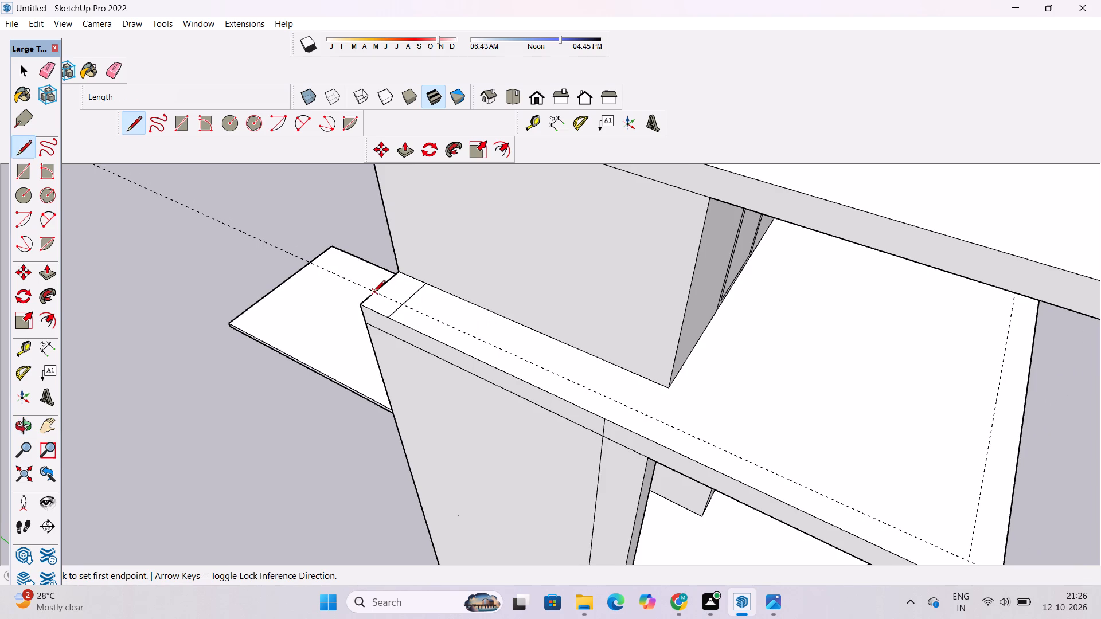
pyautogui.click(373, 293)
pyautogui.scroll(-7, 325, 299)
pyautogui.scroll(8, 489, 367)
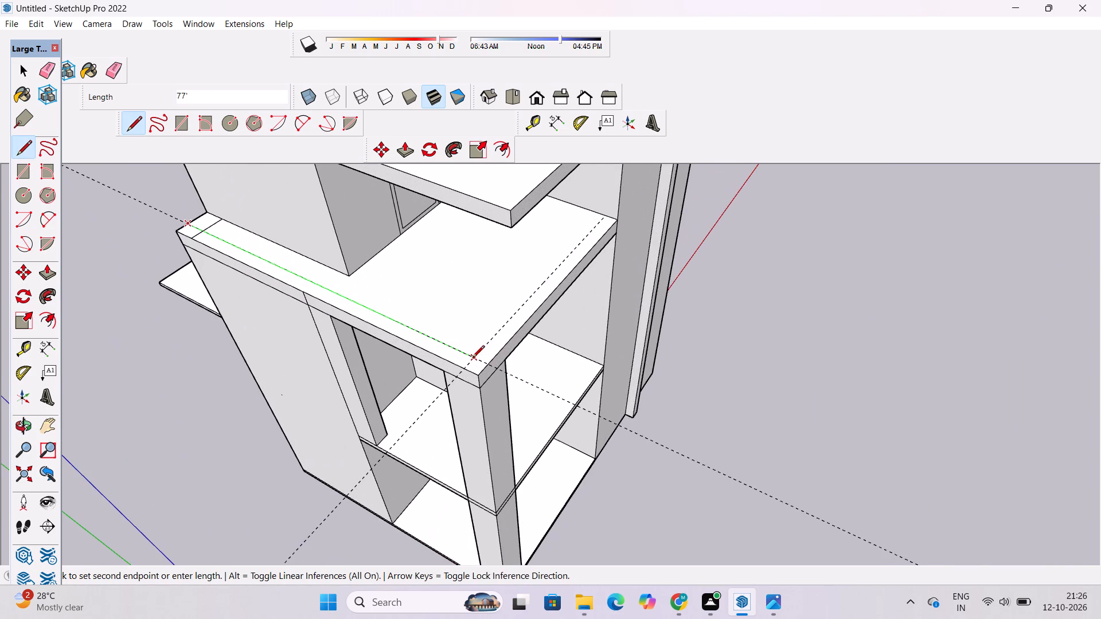
pyautogui.click(473, 358)
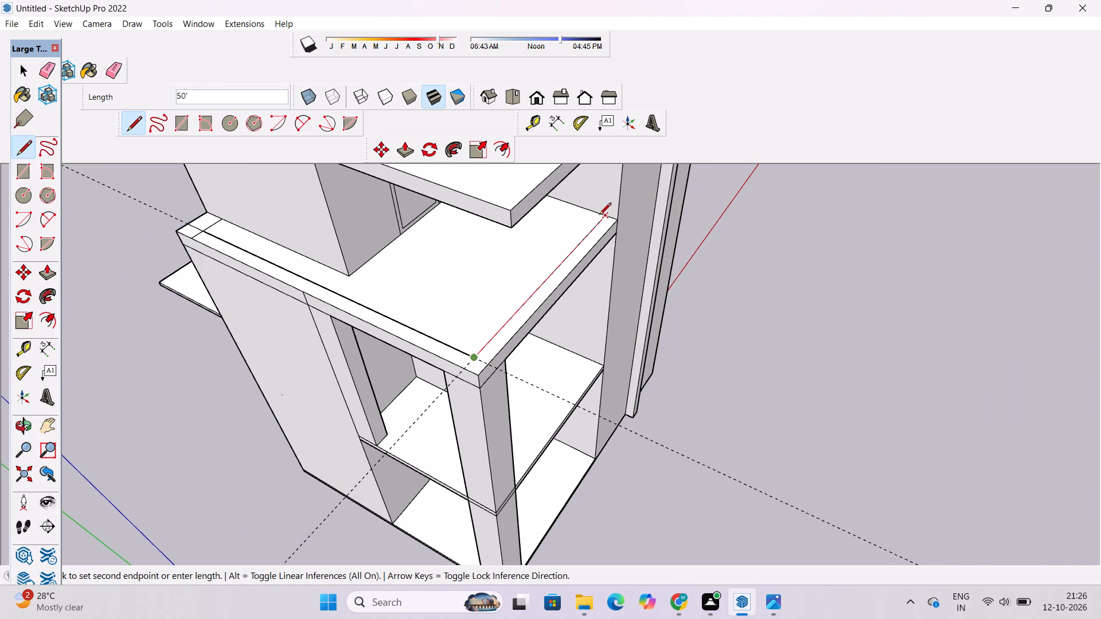
pyautogui.click(599, 216)
pyautogui.press('space')
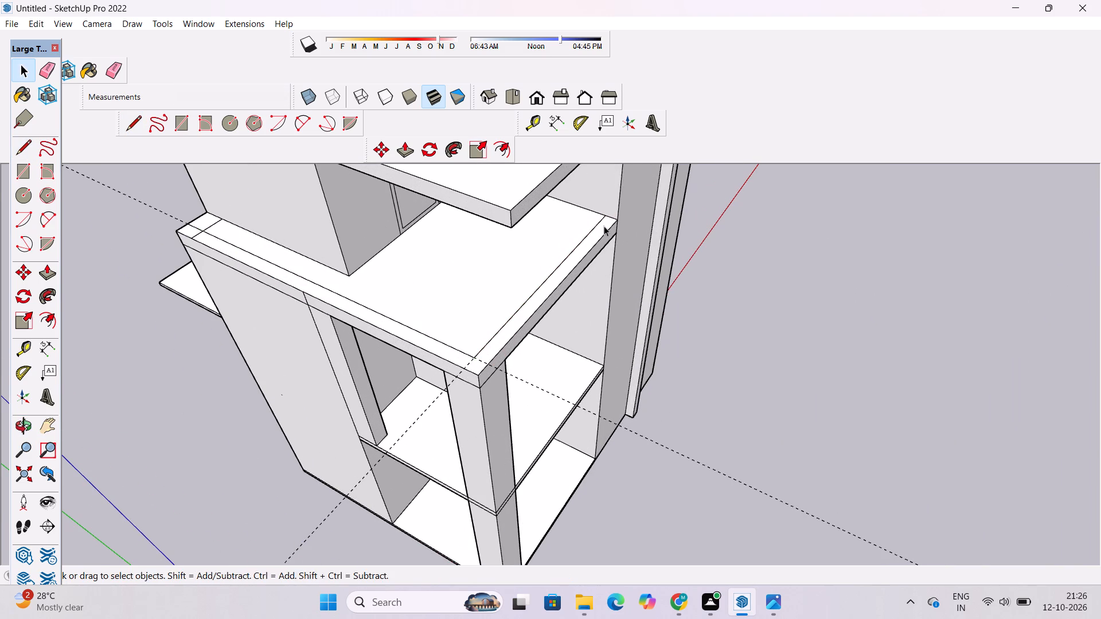
# Erase the two guides crossing at the terrace corner.
pyautogui.press('e')
pyautogui.moveTo(754, 422); pyautogui.dragTo(723, 477)
pyautogui.scroll(-5, 762, 336)
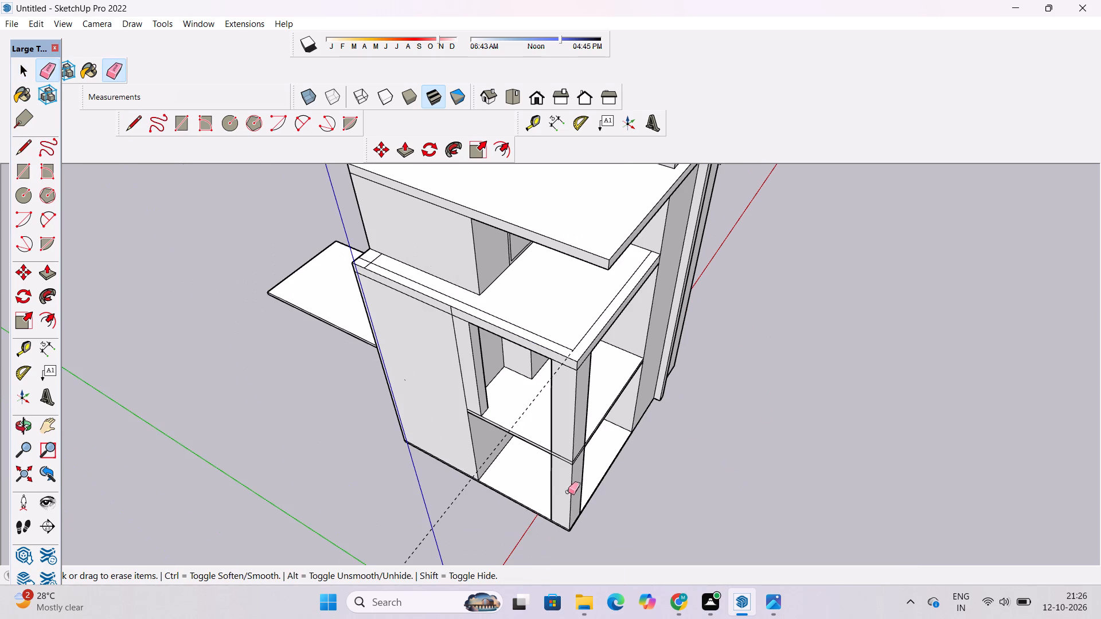
pyautogui.moveTo(476, 505); pyautogui.dragTo(473, 491)
# Draw an 11' vertical line up the side wall from the middle of the edge strip's end.
pyautogui.press('o')
pyautogui.moveTo(687, 492); pyautogui.dragTo(595, 491)
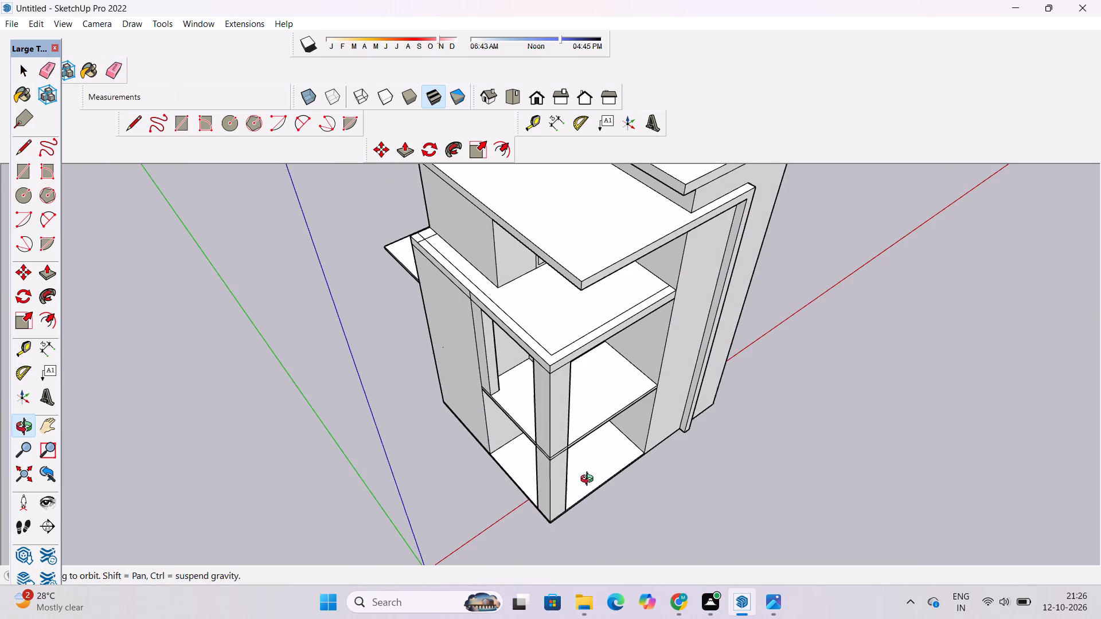
pyautogui.scroll(-2, 606, 397)
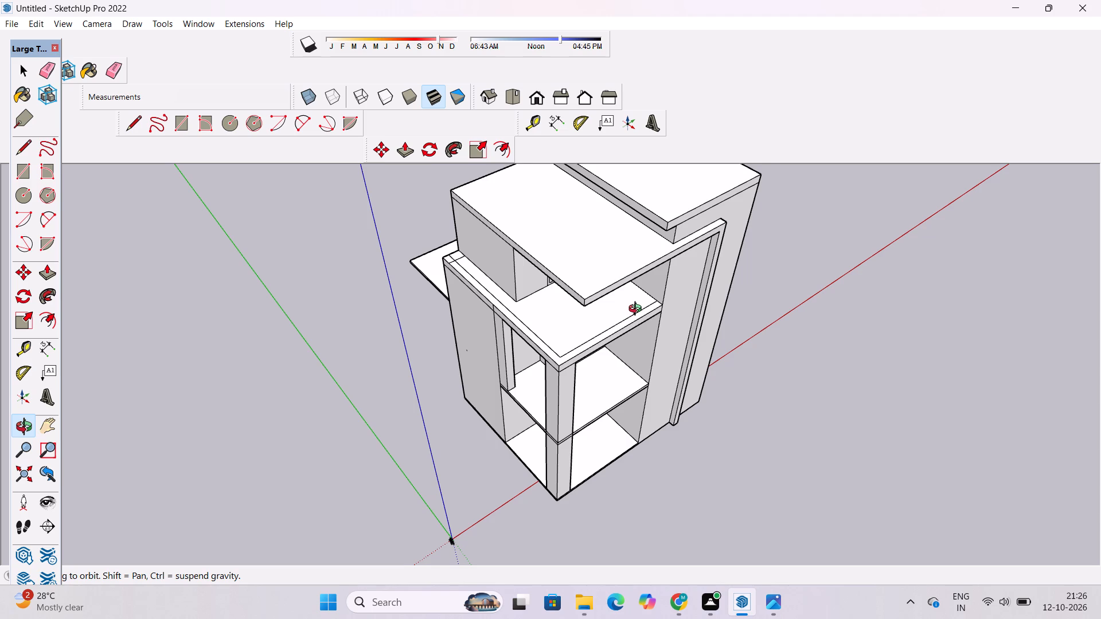
pyautogui.scroll(1, 627, 318)
pyautogui.moveTo(620, 340); pyautogui.dragTo(633, 356)
pyautogui.scroll(5, 631, 331)
pyautogui.keyDown('shift'); pyautogui.moveTo(639, 340); pyautogui.dragTo(647, 356); pyautogui.keyUp('shift')
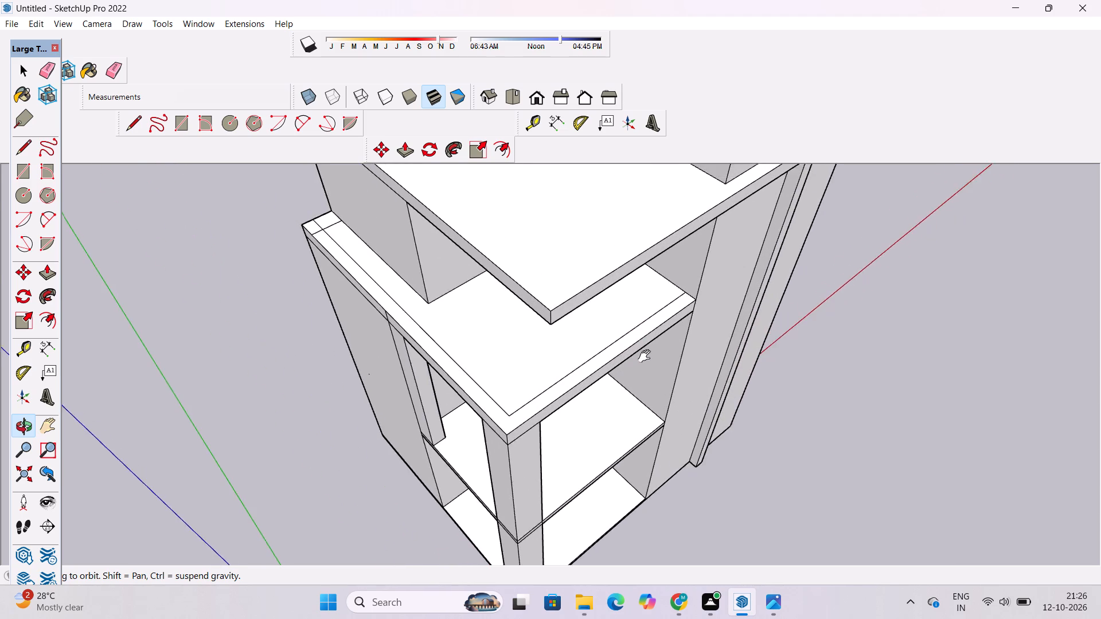
pyautogui.keyDown('shift'); pyautogui.moveTo(647, 356); pyautogui.dragTo(647, 358); pyautogui.keyUp('shift')
pyautogui.moveTo(647, 359); pyautogui.dragTo(641, 317)
pyautogui.scroll(3, 650, 312)
pyautogui.keyDown('shift'); pyautogui.moveTo(673, 313); pyautogui.dragTo(676, 329); pyautogui.keyUp('shift')
pyautogui.moveTo(676, 332); pyautogui.dragTo(677, 318)
pyautogui.keyDown('shift'); pyautogui.moveTo(677, 318); pyautogui.dragTo(670, 375); pyautogui.keyUp('shift')
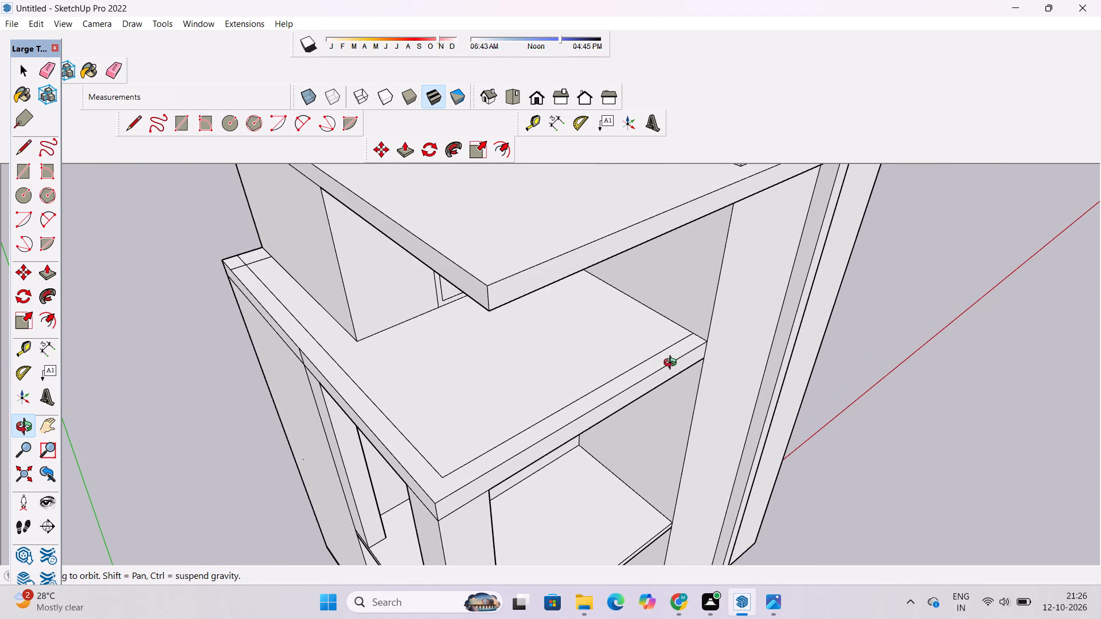
pyautogui.press('l')
pyautogui.scroll(6, 690, 343)
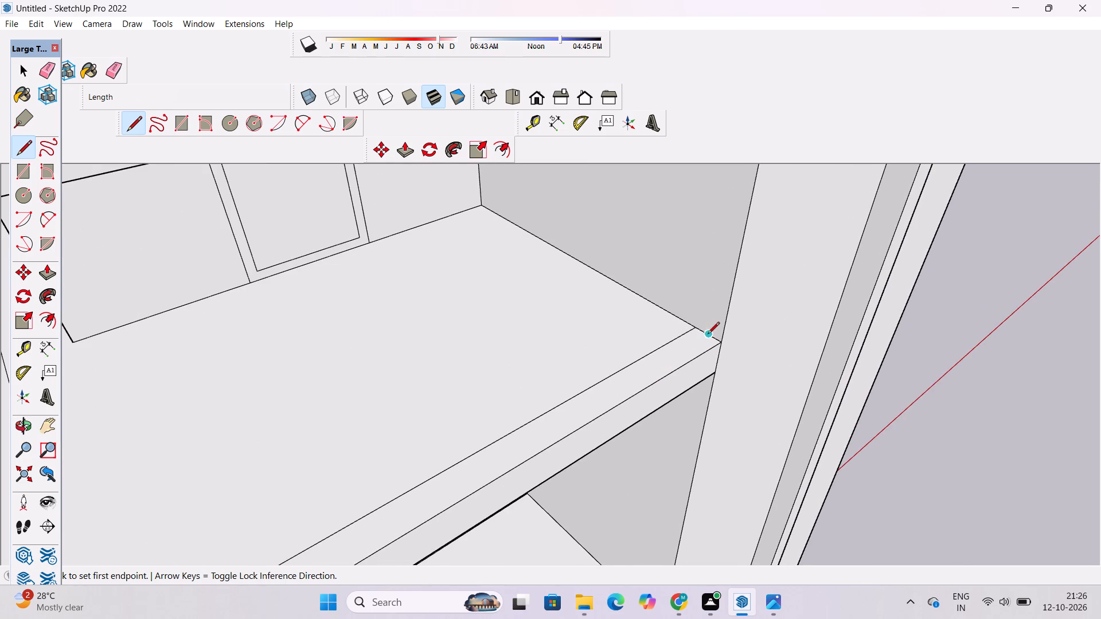
pyautogui.click(708, 335)
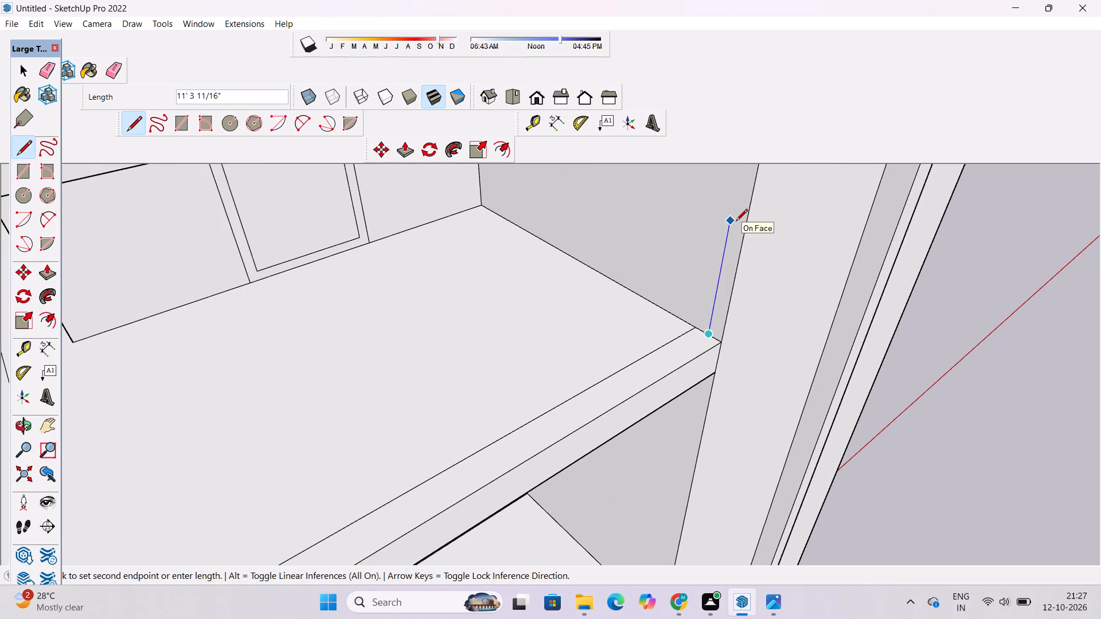
pyautogui.write("11'")
pyautogui.press('Return')
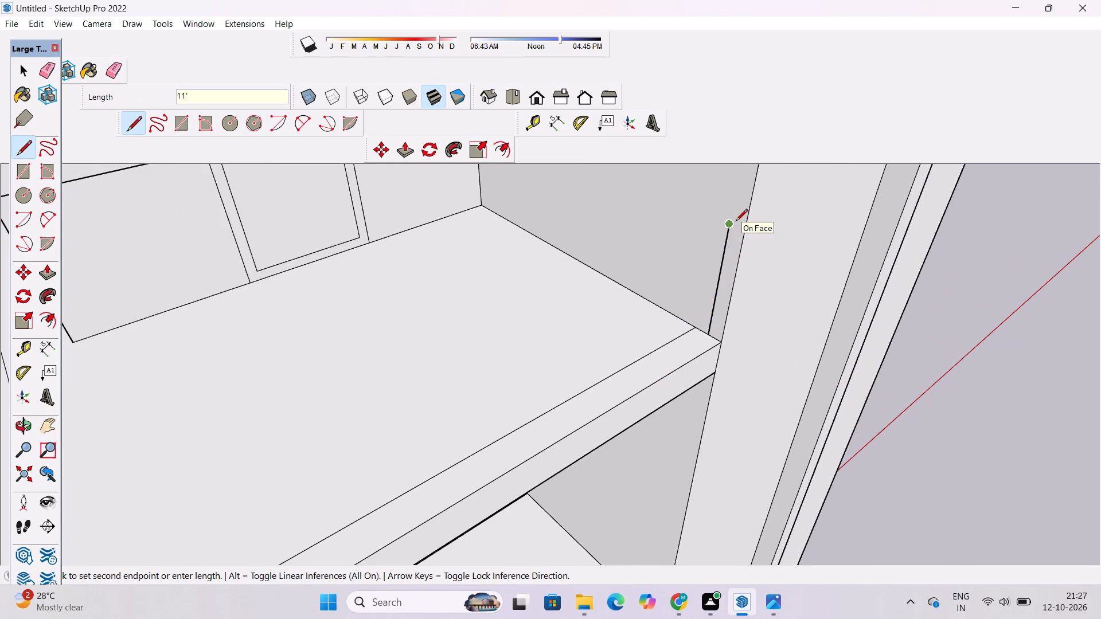
pyautogui.scroll(-7, 736, 222)
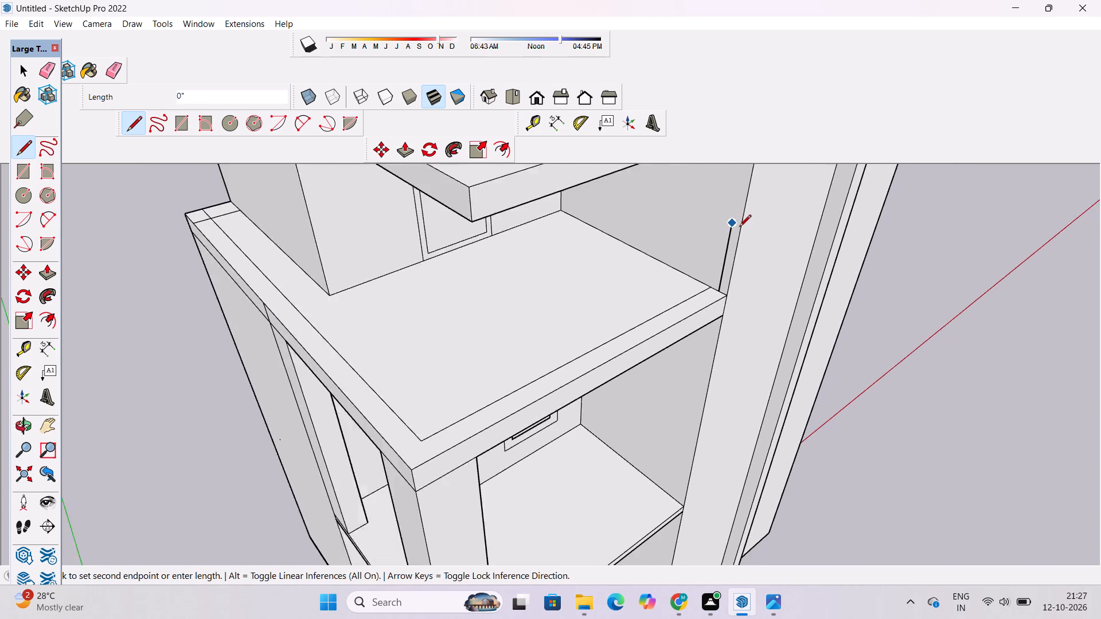
pyautogui.scroll(-2, 739, 228)
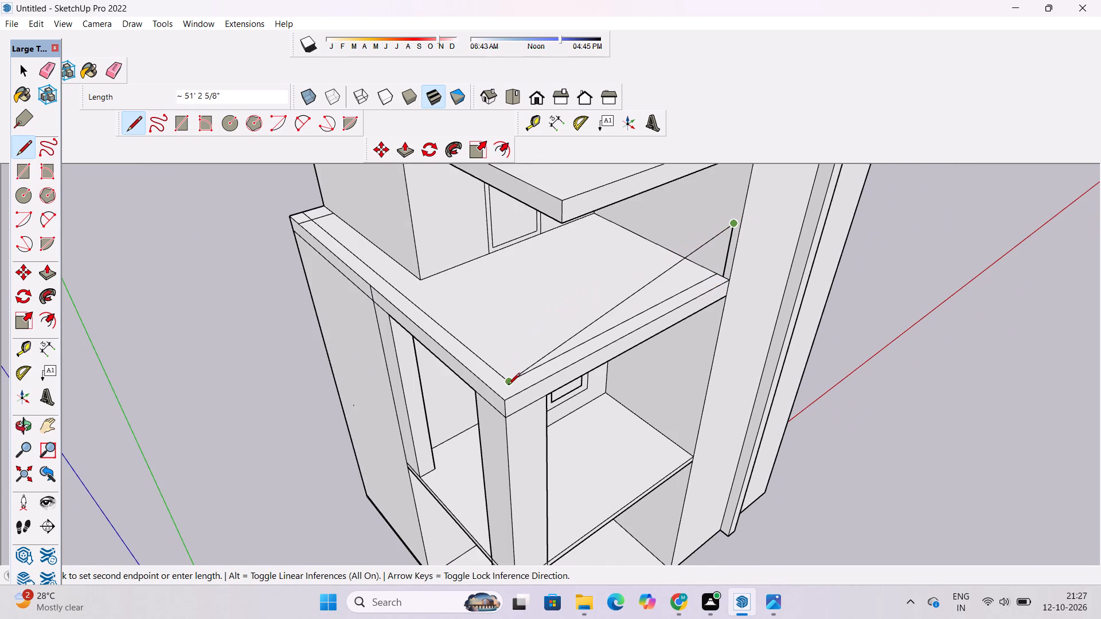
pyautogui.press('space')
# Extend the strip's inner lines to the slab's outer edges with 3' lines, outlining a square at the terrace corner.
pyautogui.press('l')
pyautogui.scroll(8, 543, 391)
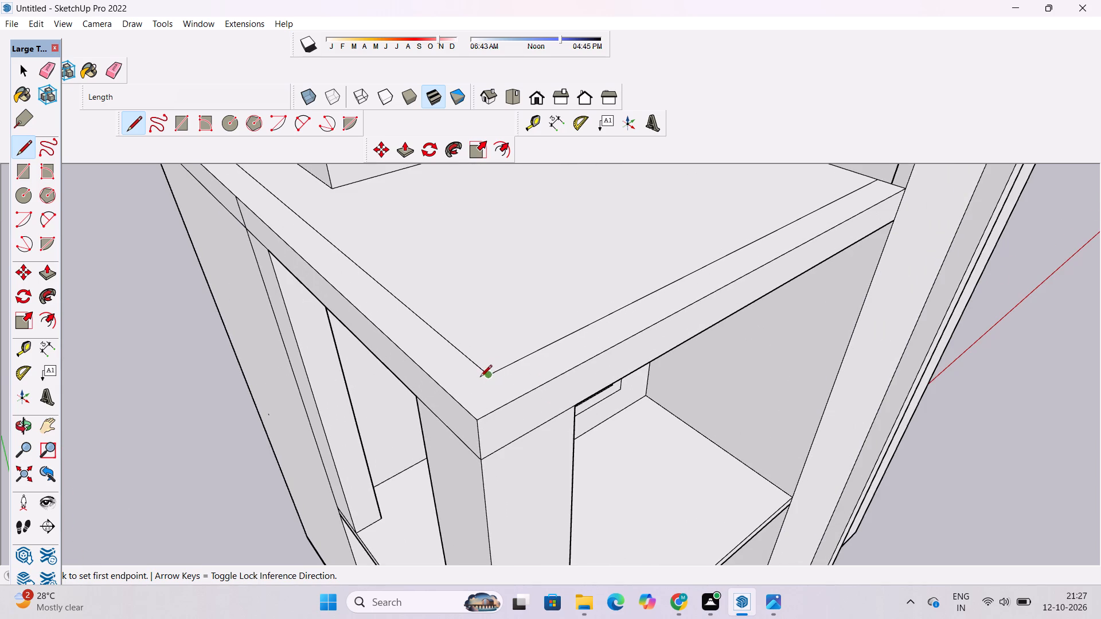
pyautogui.click(489, 377)
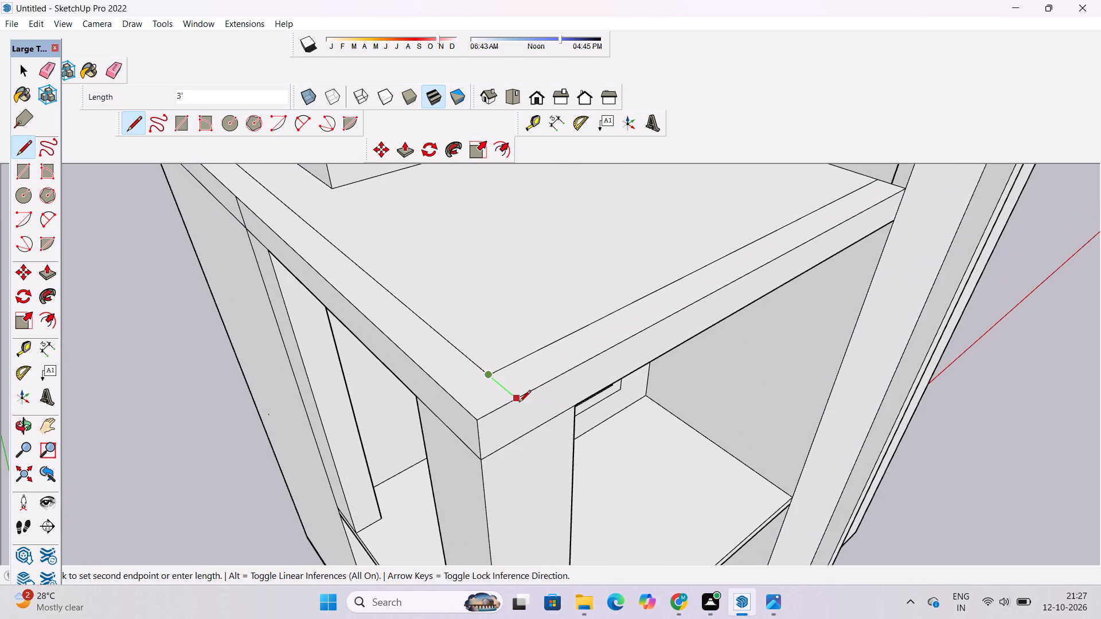
pyautogui.click(516, 398)
pyautogui.click(489, 373)
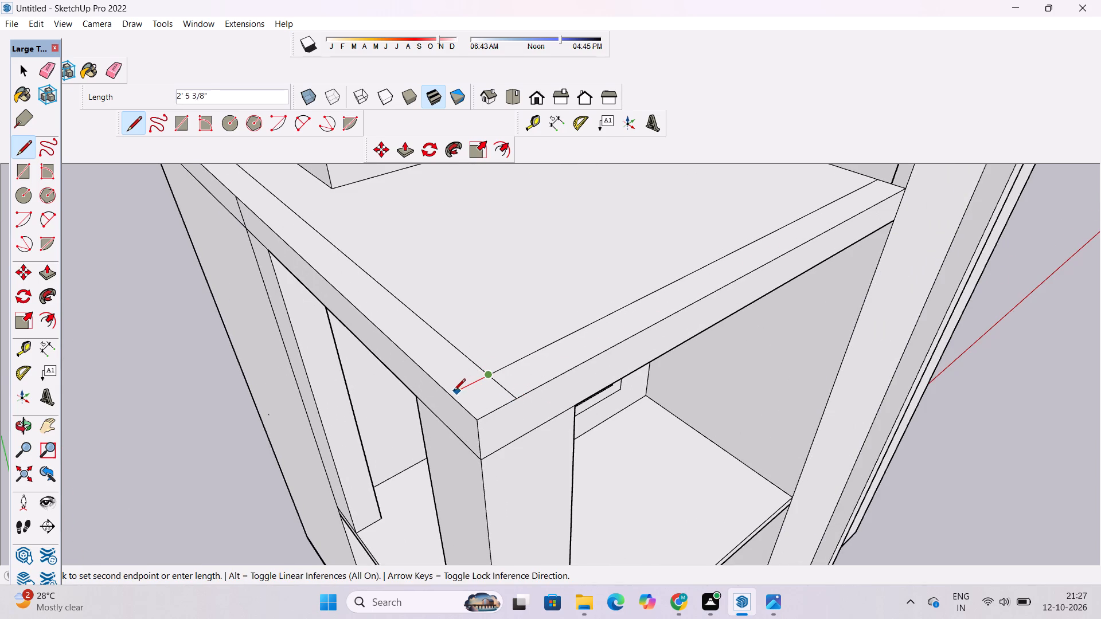
pyautogui.click(450, 394)
pyautogui.press('space')
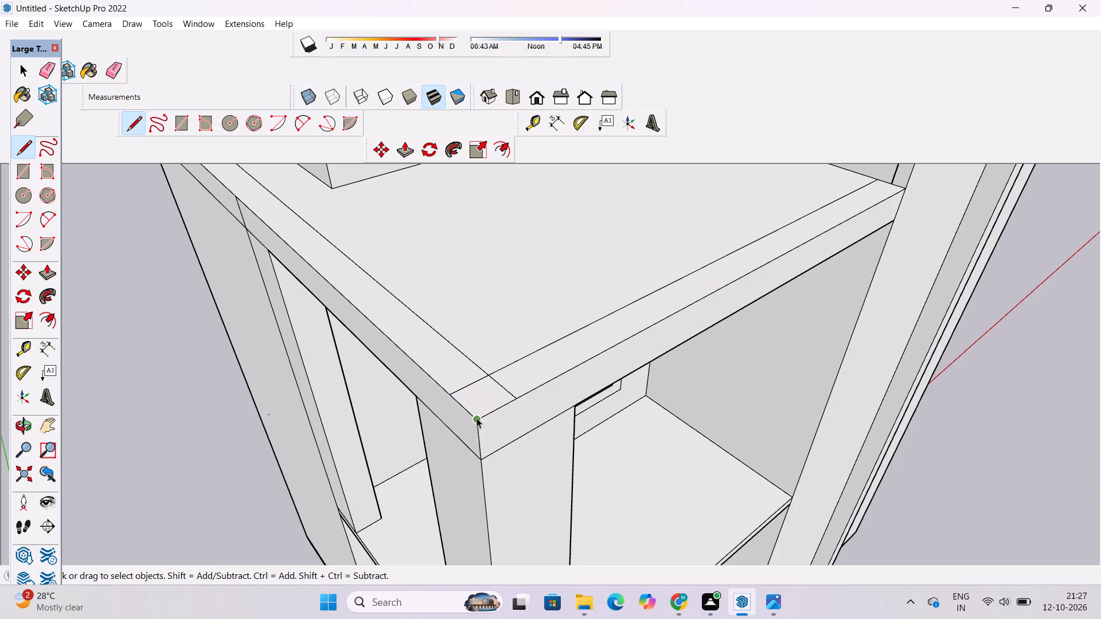
# Draw two crossing 3' lines between the corner square's side midpoints to mark its centre.
pyautogui.press('l')
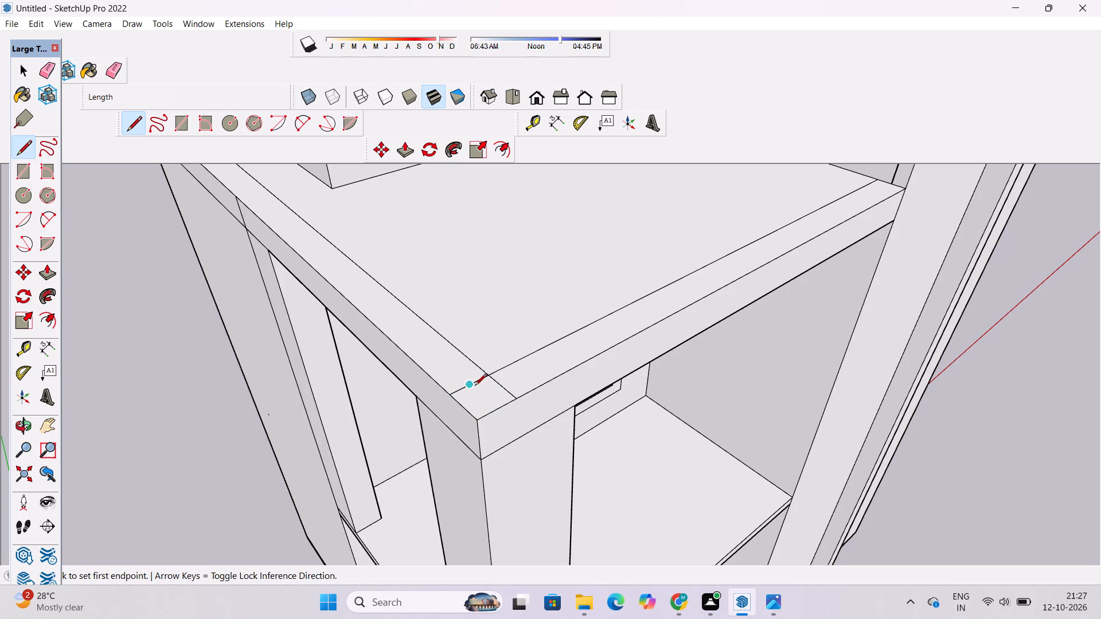
pyautogui.click(468, 385)
pyautogui.click(496, 408)
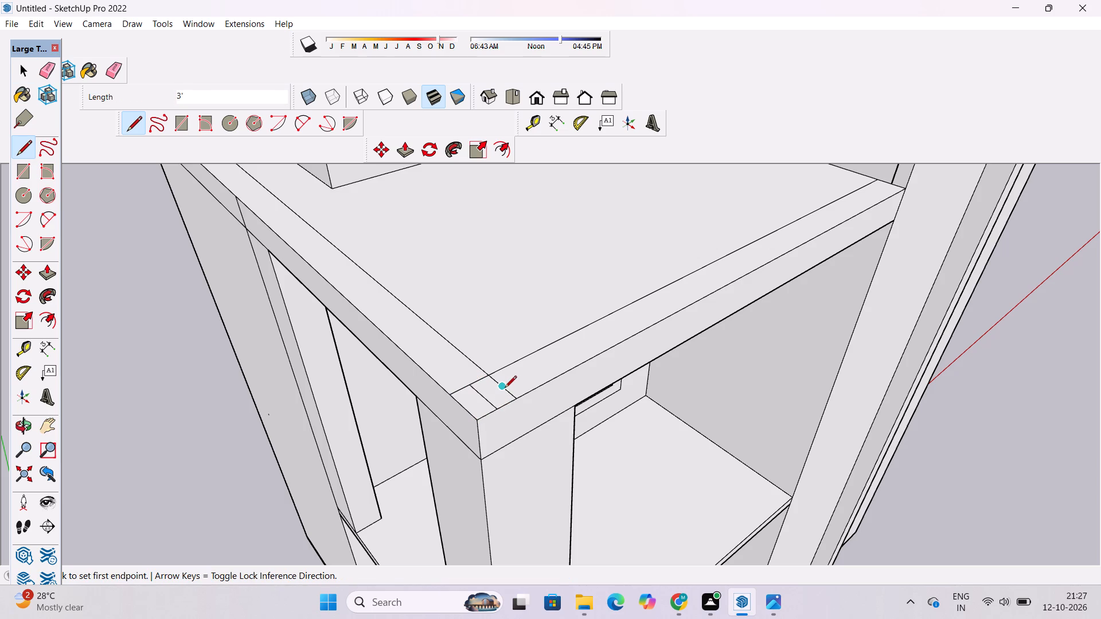
pyautogui.click(503, 387)
pyautogui.click(463, 408)
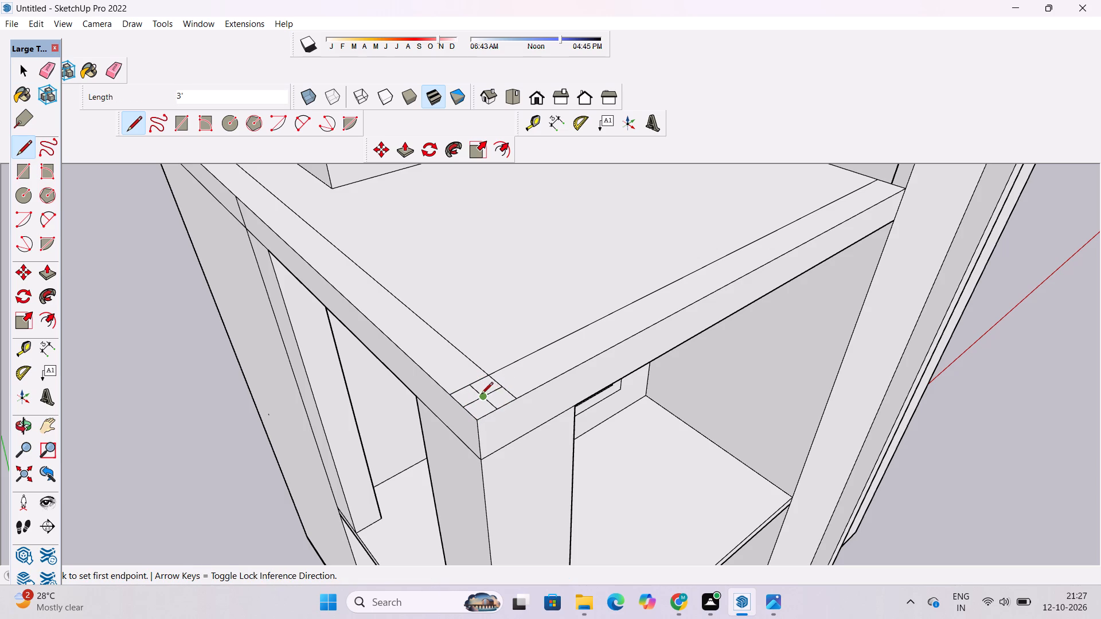
# Draw an 11' vertical line from the corner square's centre and connect its top to the side wall line's top.
pyautogui.click(485, 397)
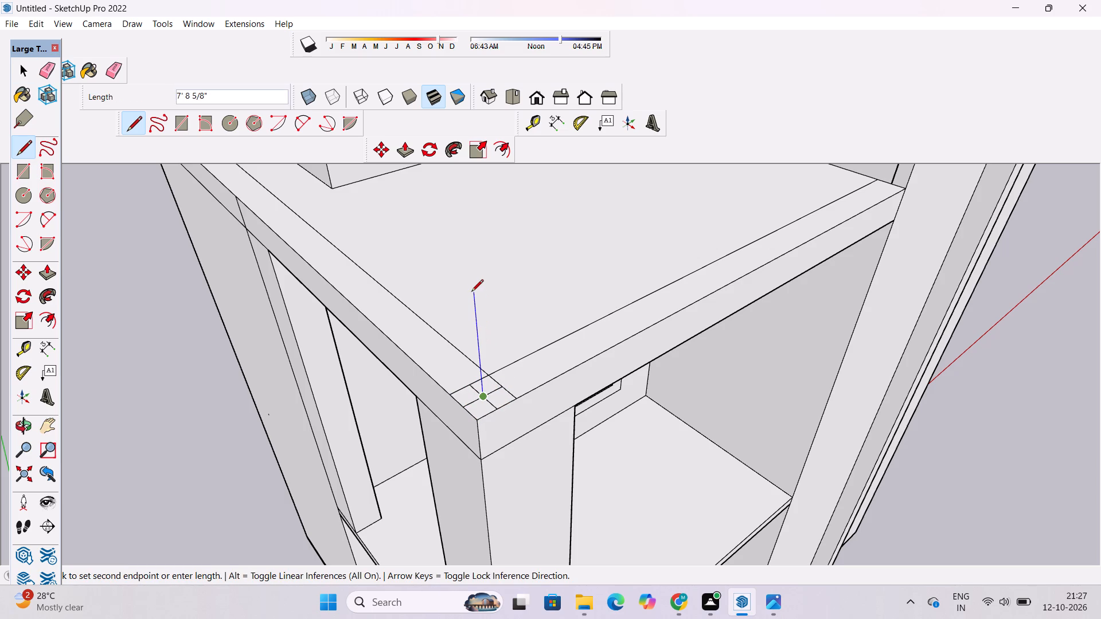
pyautogui.write("11'")
pyautogui.press('Return')
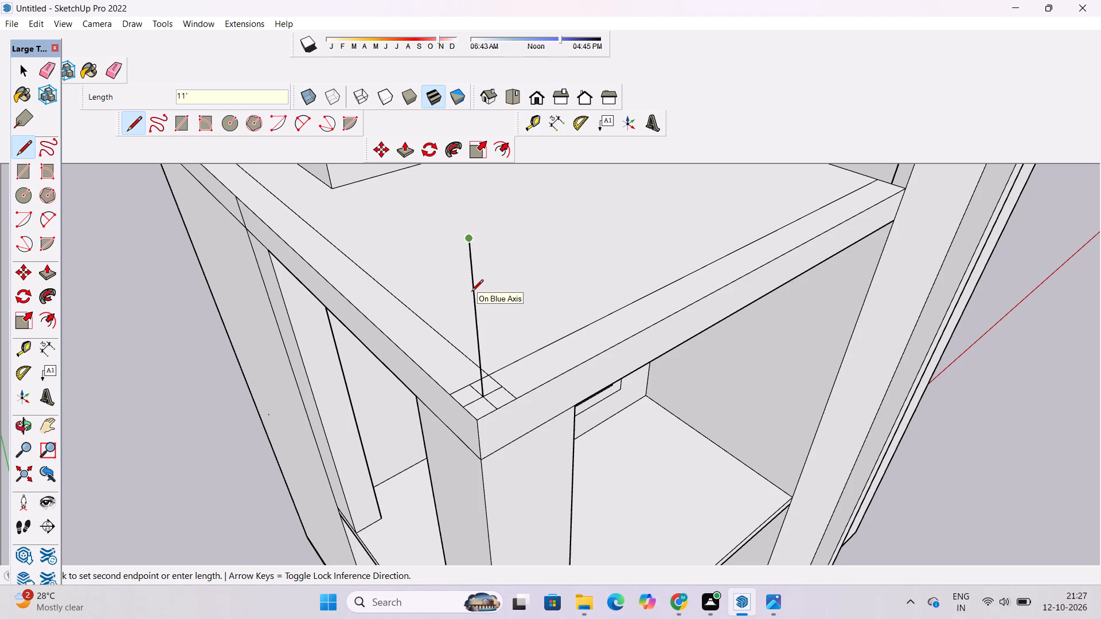
pyautogui.scroll(-4, 468, 405)
pyautogui.scroll(-3, 608, 368)
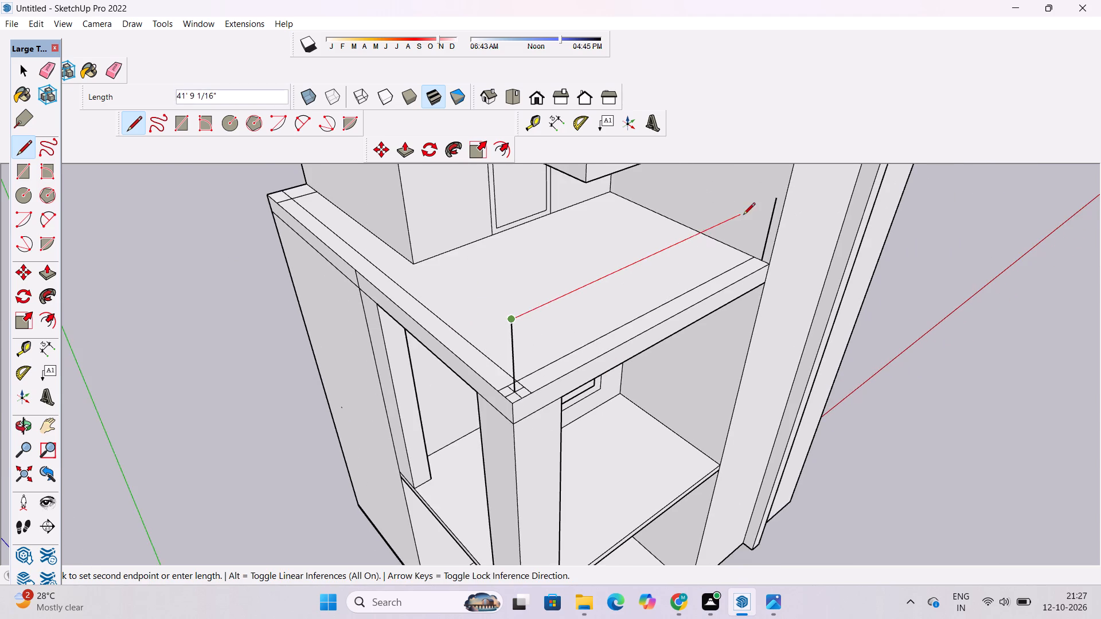
pyautogui.scroll(3, 743, 216)
pyautogui.click(790, 193)
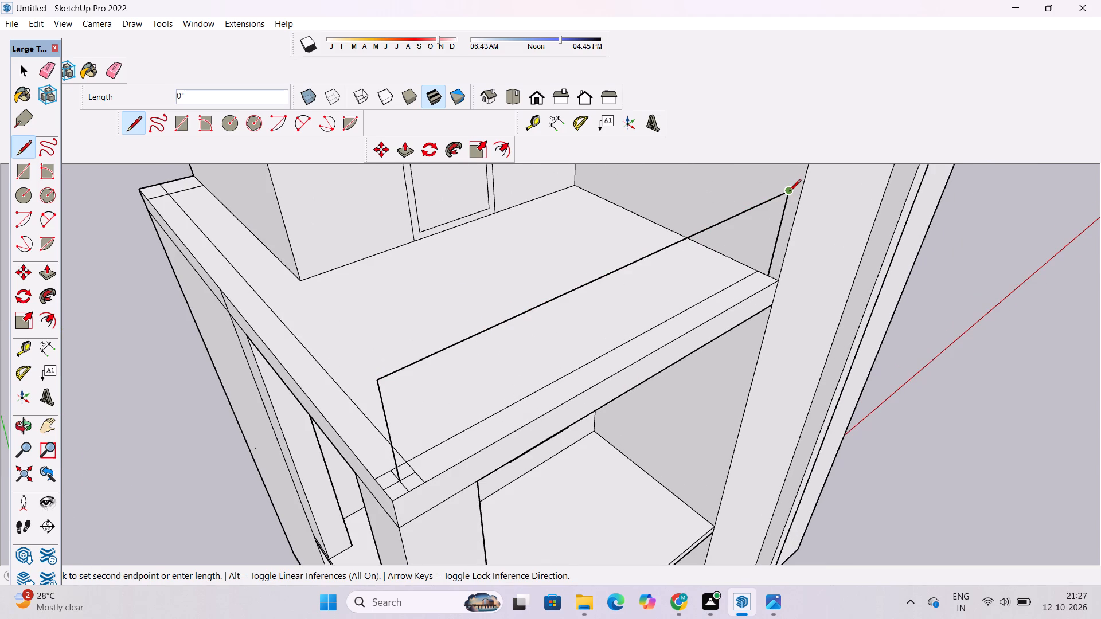
# Draw a 51' 6" base line from the side wall line's foot to the corner square's centre, closing the 11' panel face.
pyautogui.press('o')
pyautogui.press('l')
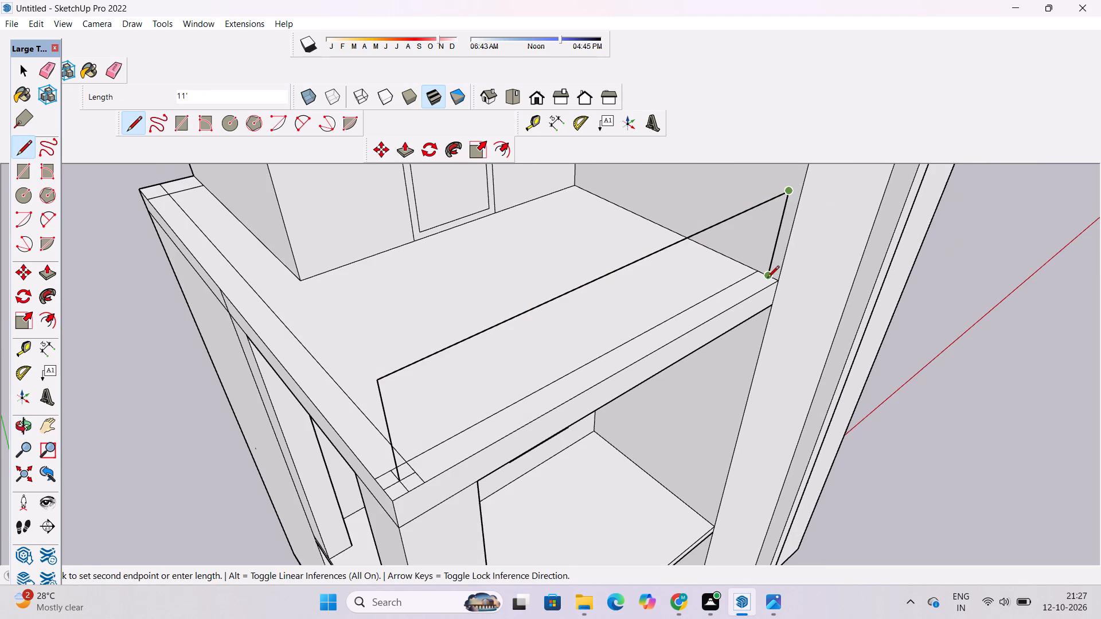
pyautogui.click(765, 276)
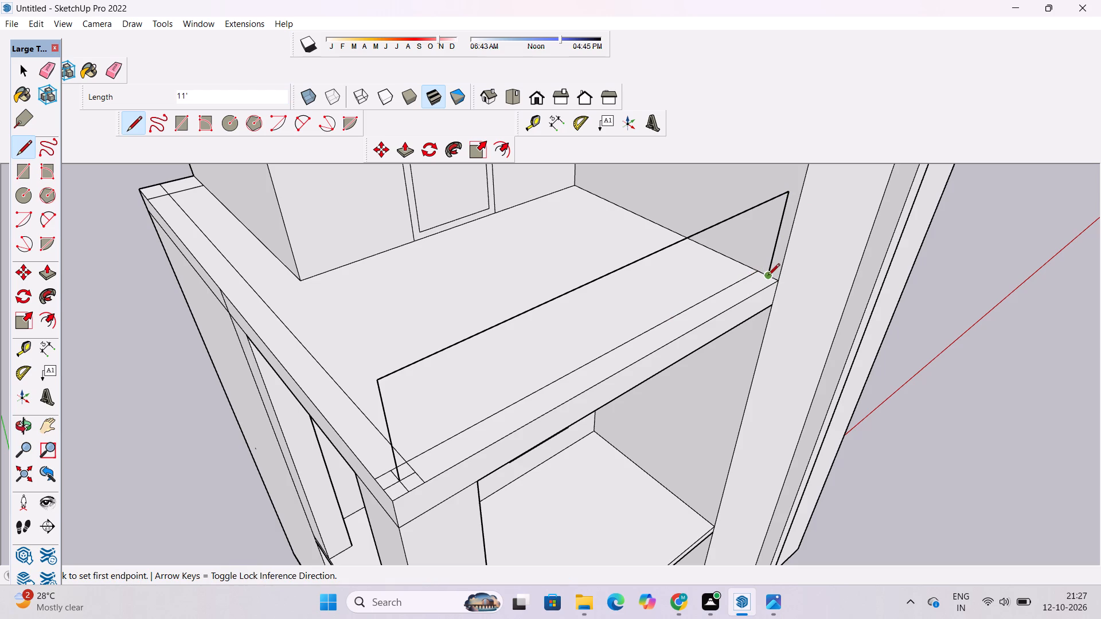
pyautogui.scroll(10, 769, 279)
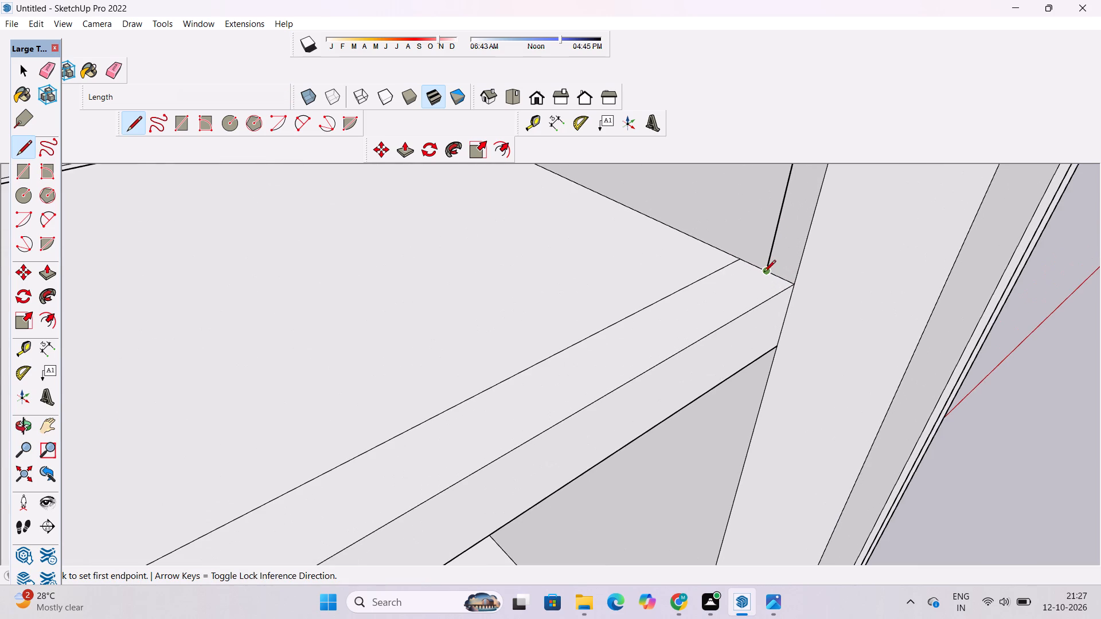
pyautogui.click(764, 272)
pyautogui.scroll(-14, 764, 272)
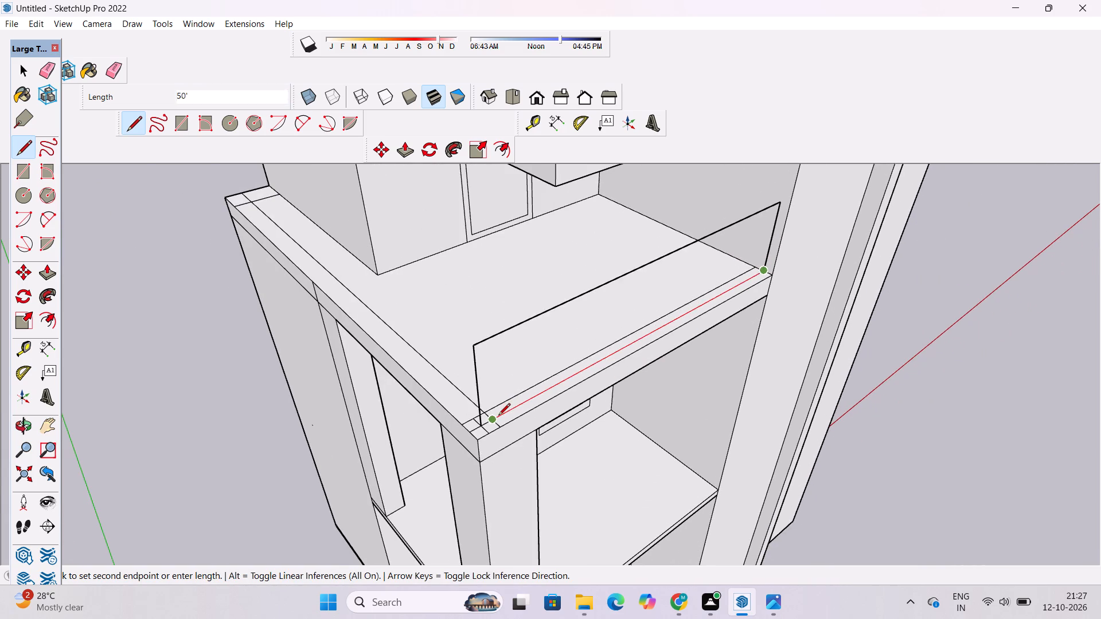
pyautogui.scroll(8, 498, 416)
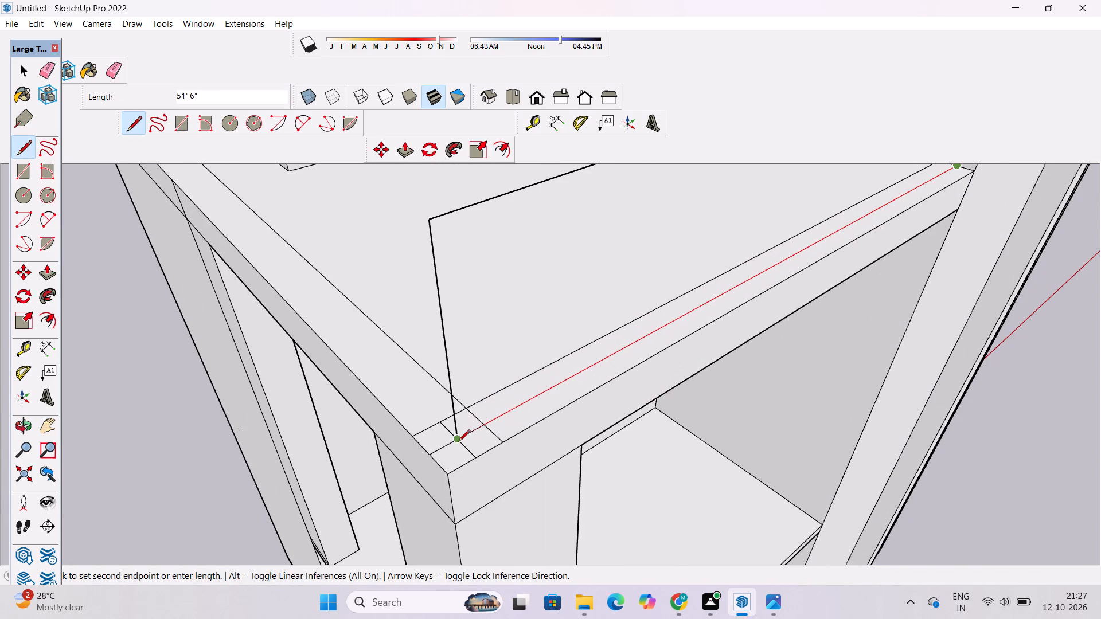
pyautogui.click(458, 440)
pyautogui.press('space')
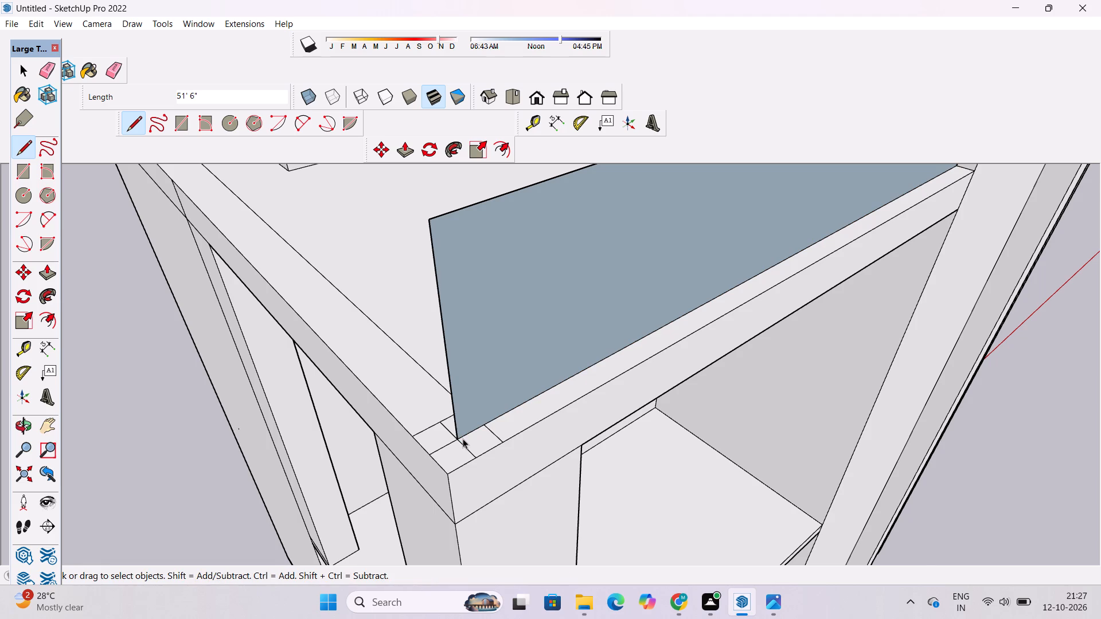
# Erase the leftover crossing centre lines around the panel's foot in the terrace corner square.
pyautogui.press('e')
pyautogui.scroll(5, 487, 450)
pyautogui.moveTo(470, 433); pyautogui.dragTo(444, 448)
pyautogui.moveTo(422, 412); pyautogui.dragTo(422, 413)
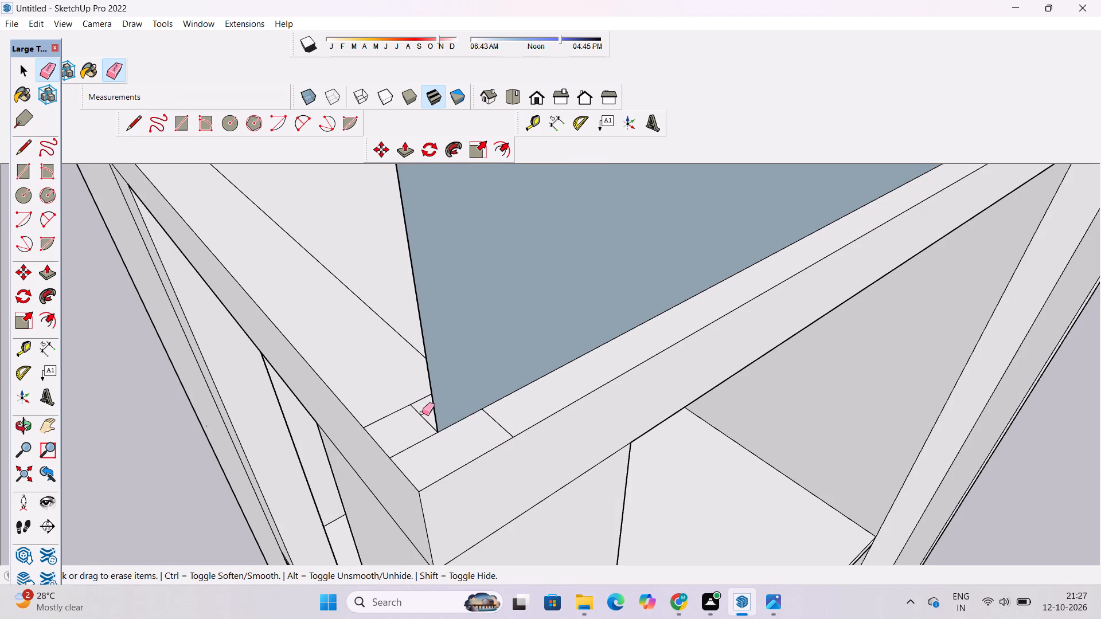
pyautogui.moveTo(422, 413); pyautogui.dragTo(418, 438)
pyautogui.moveTo(421, 436); pyautogui.dragTo(421, 442)
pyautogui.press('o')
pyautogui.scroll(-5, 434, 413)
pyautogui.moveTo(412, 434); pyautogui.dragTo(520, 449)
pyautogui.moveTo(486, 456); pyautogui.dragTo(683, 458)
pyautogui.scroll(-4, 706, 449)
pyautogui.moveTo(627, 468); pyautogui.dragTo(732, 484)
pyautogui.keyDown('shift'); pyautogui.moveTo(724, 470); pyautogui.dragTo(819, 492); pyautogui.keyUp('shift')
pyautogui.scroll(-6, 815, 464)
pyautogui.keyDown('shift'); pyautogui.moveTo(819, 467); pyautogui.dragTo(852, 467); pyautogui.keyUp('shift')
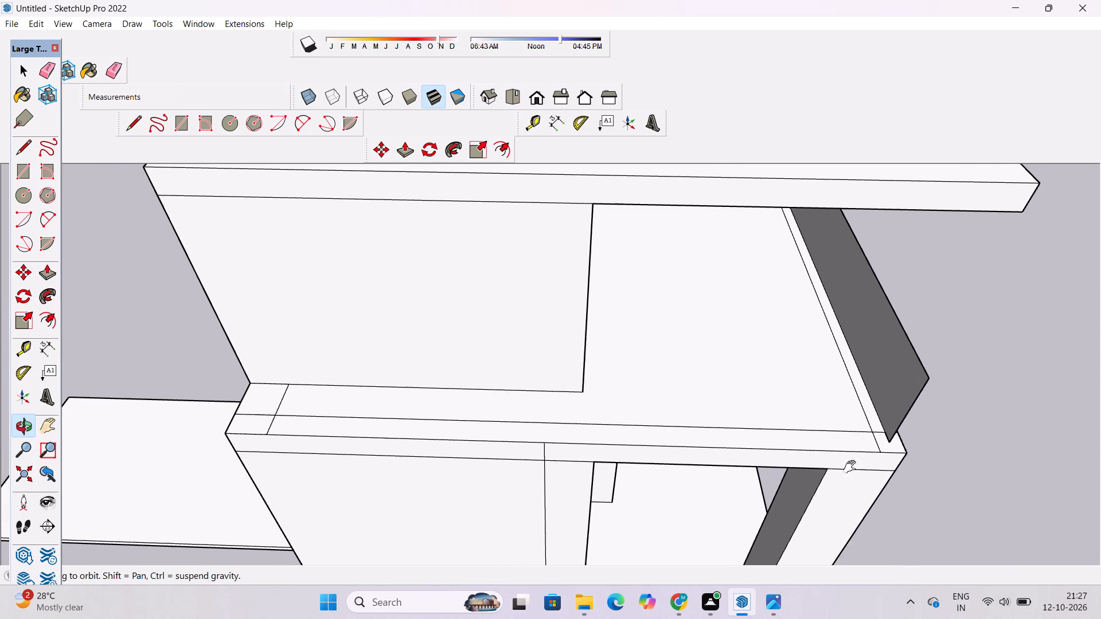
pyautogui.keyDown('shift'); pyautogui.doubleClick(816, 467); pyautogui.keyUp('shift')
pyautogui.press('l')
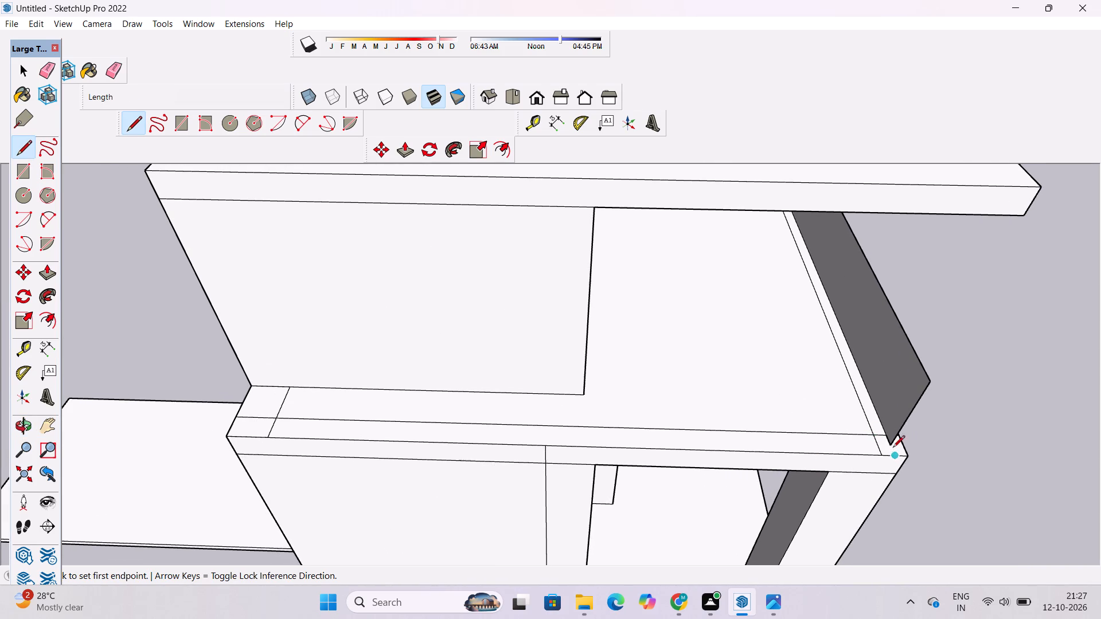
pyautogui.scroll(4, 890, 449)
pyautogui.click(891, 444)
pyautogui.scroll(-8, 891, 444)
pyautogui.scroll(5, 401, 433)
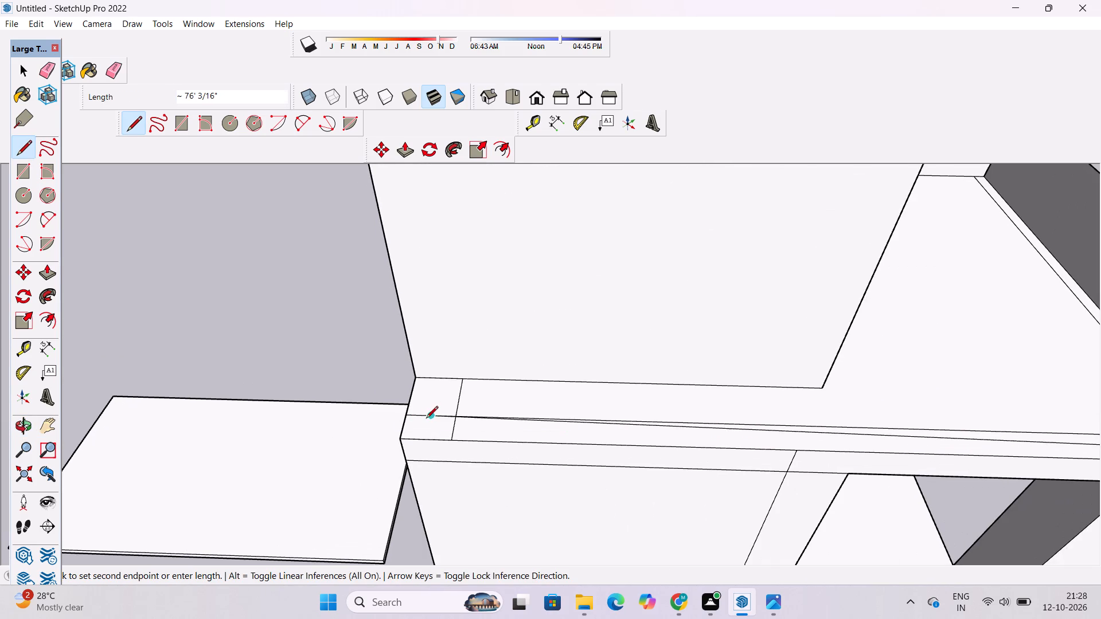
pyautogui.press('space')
# Draw crossing 3' and 5' lines between the side midpoints of the rectangle at the adjoining edge strip's far end.
pyautogui.press('l')
pyautogui.scroll(5, 426, 419)
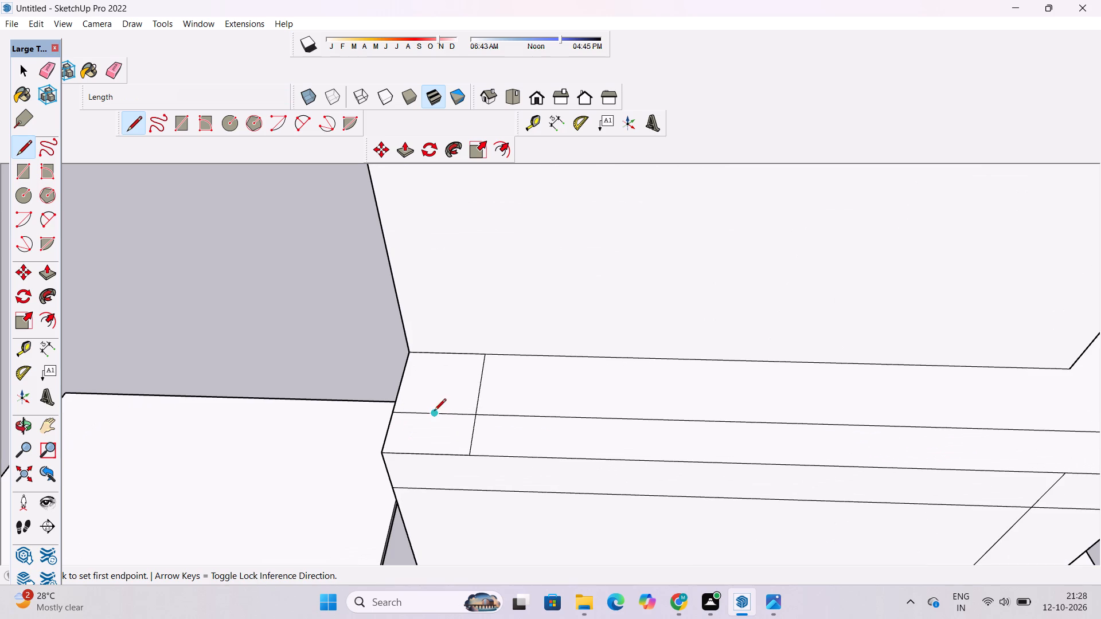
pyautogui.click(432, 414)
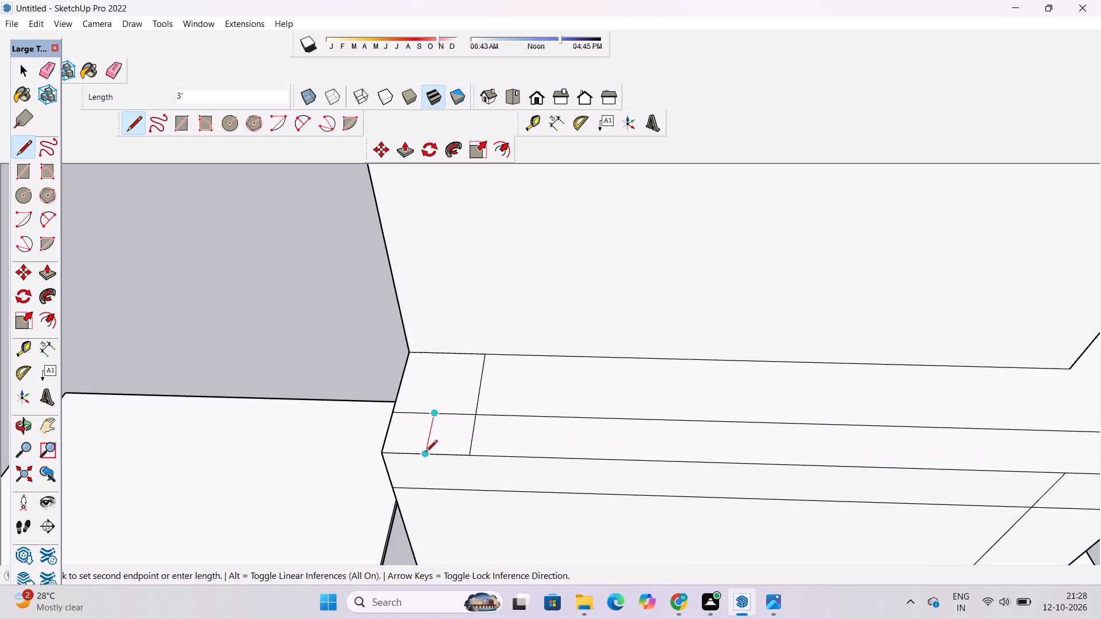
pyautogui.click(425, 453)
pyautogui.click(388, 430)
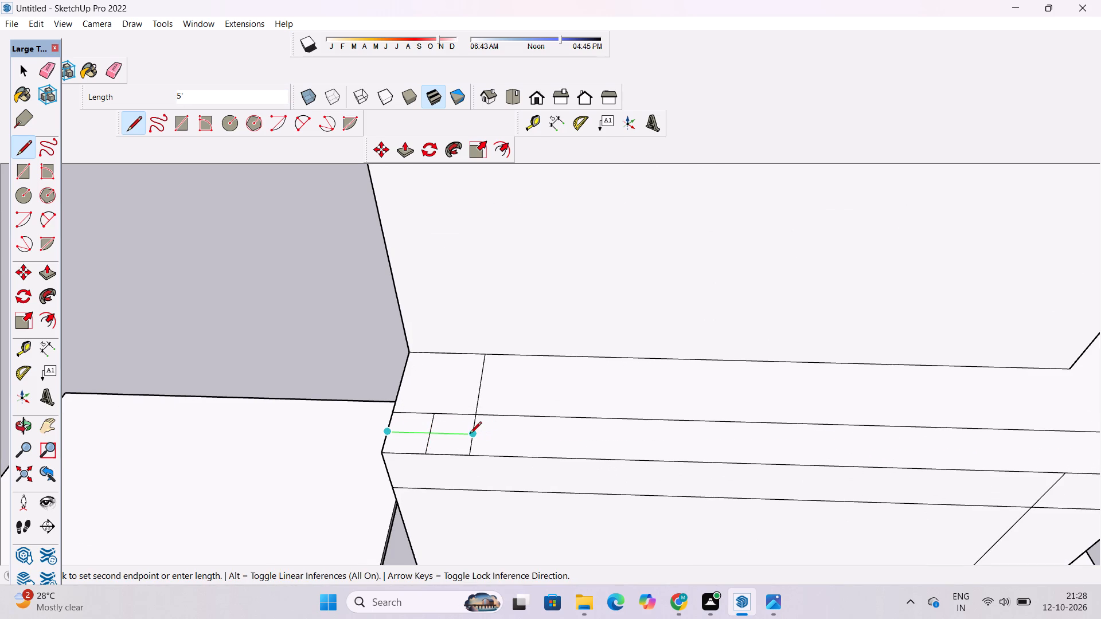
pyautogui.click(473, 434)
pyautogui.press('space')
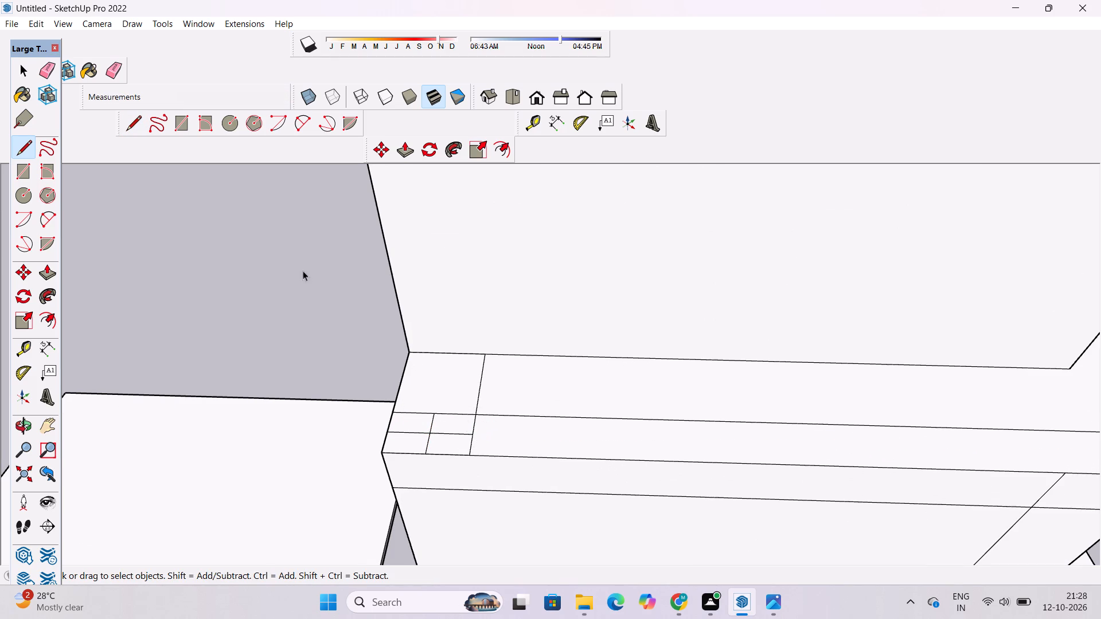
# Draw an 11' vertical line from the end rectangle's centre and connect its top to the first panel's top corner.
pyautogui.click(139, 123)
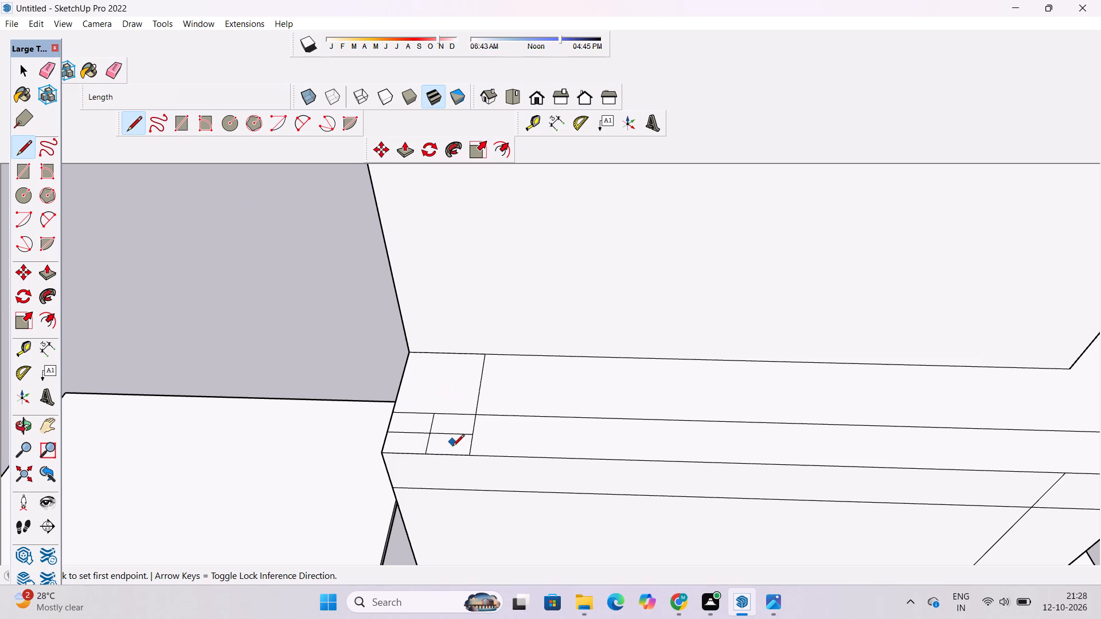
pyautogui.click(428, 436)
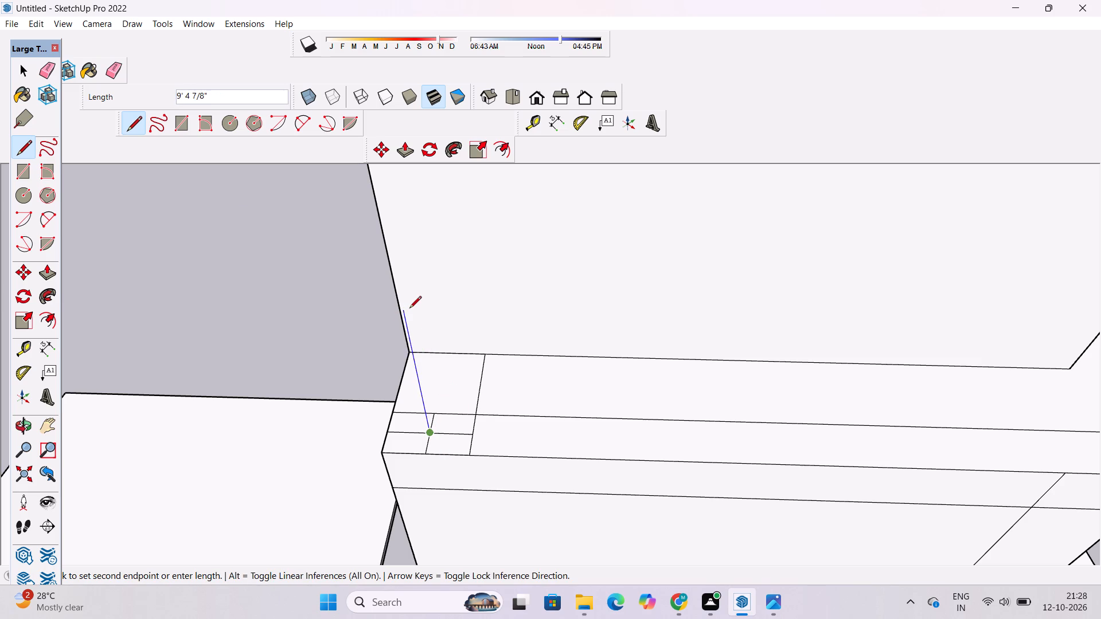
pyautogui.write("11'")
pyautogui.press('Return')
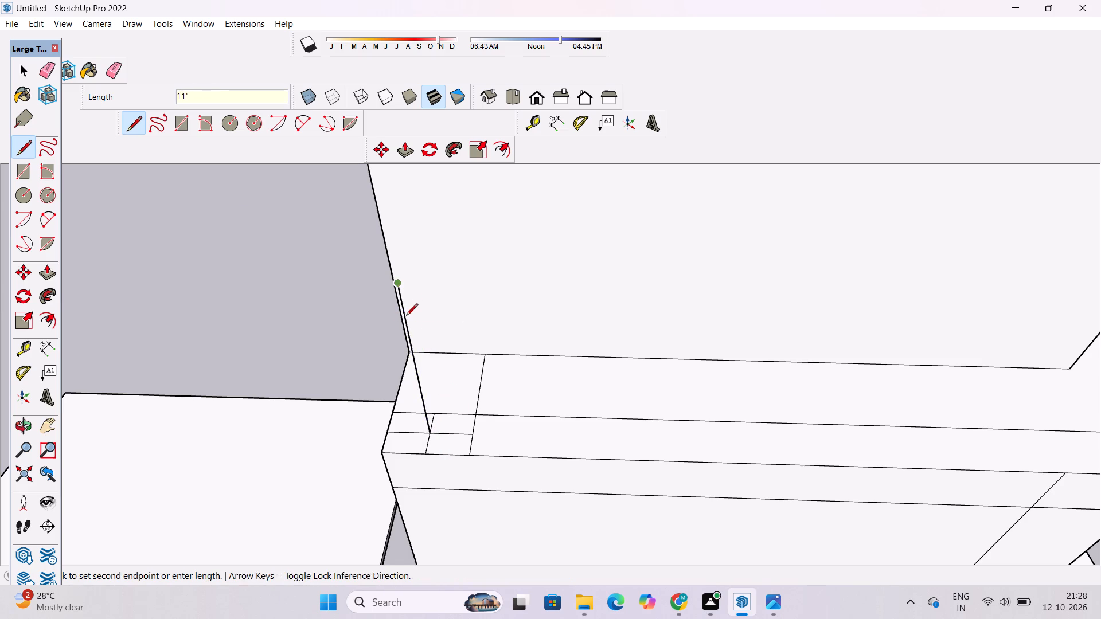
pyautogui.scroll(-10, 372, 318)
pyautogui.scroll(3, 604, 336)
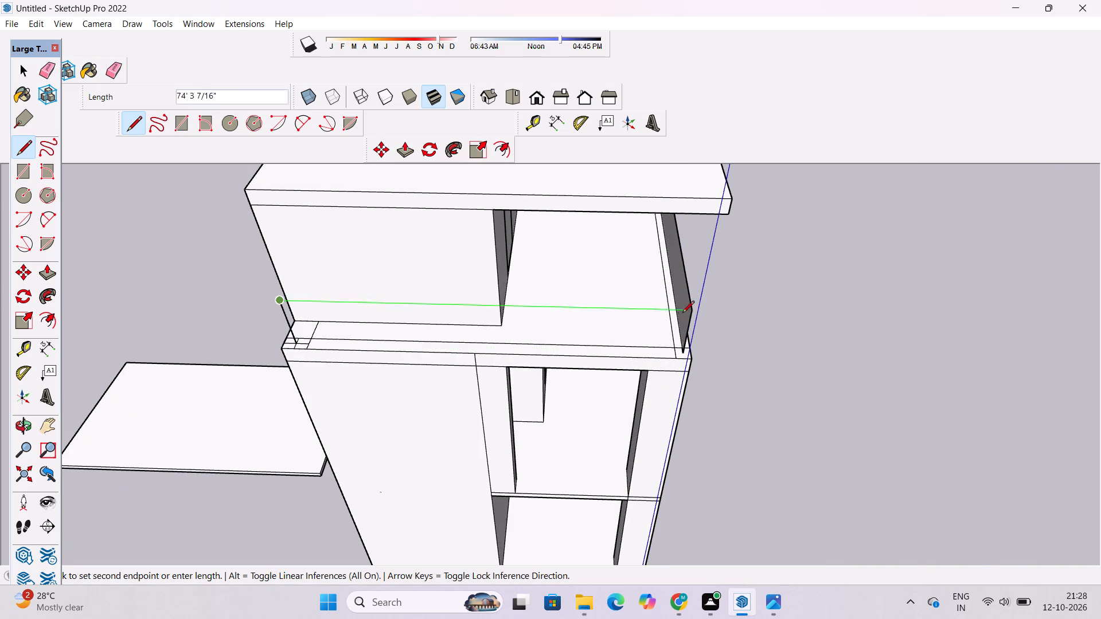
pyautogui.click(690, 311)
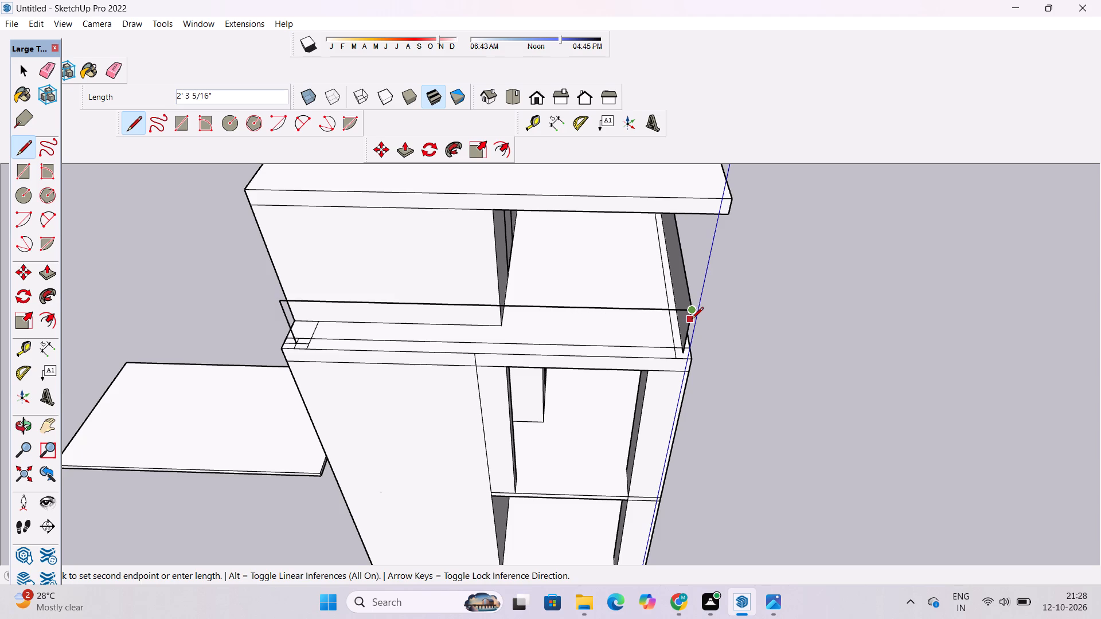
# Draw a 76' base line from the first panel's corner foot to the end rectangle's centre, closing the second panel face.
pyautogui.press('l')
pyautogui.scroll(7, 668, 359)
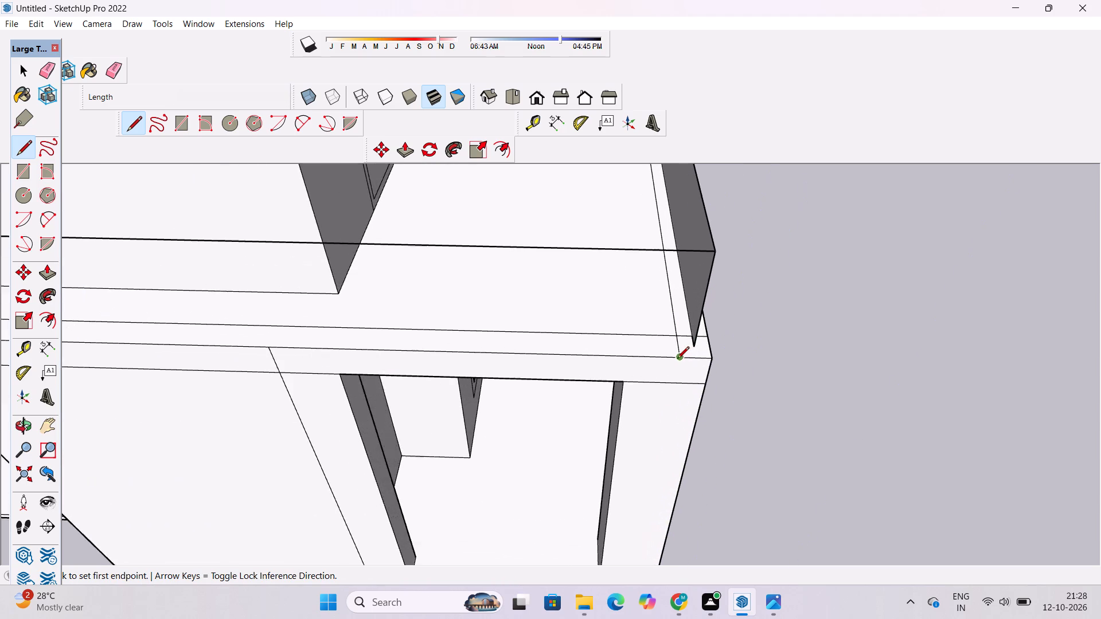
pyautogui.scroll(3, 679, 356)
pyautogui.click(698, 340)
pyautogui.scroll(-2, 700, 339)
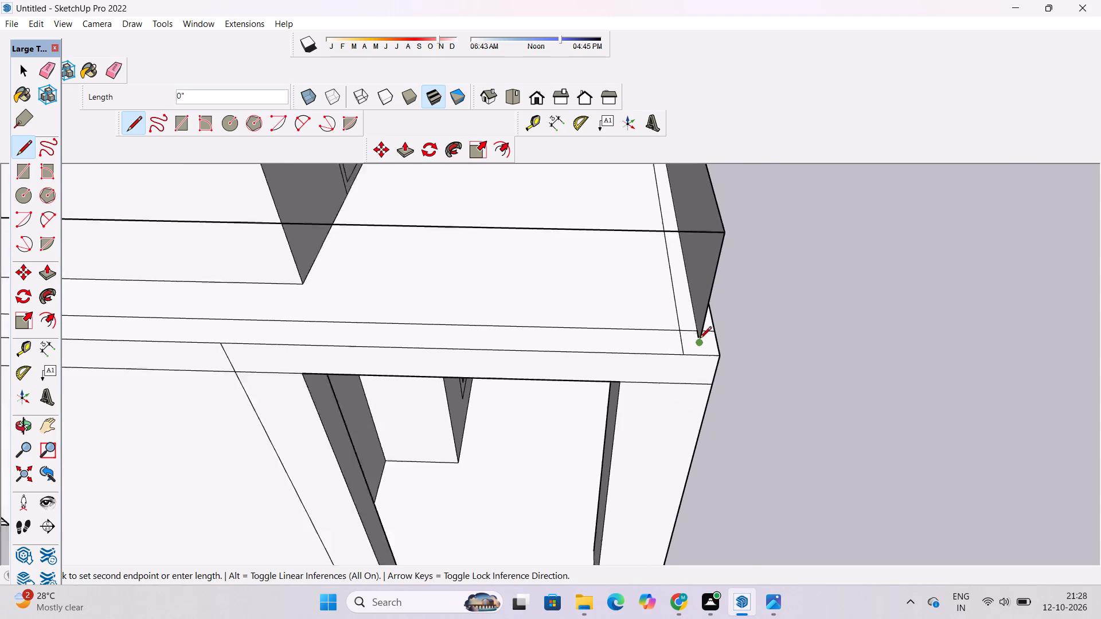
pyautogui.scroll(-6, 700, 339)
pyautogui.scroll(-4, 528, 336)
pyautogui.scroll(5, 268, 327)
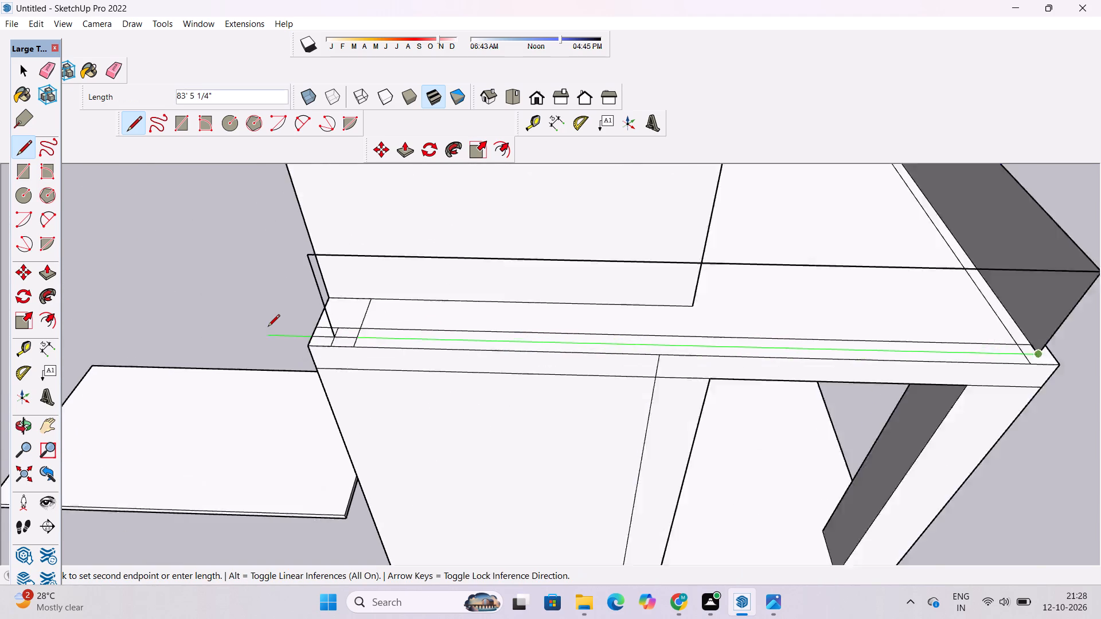
pyautogui.scroll(4, 268, 327)
pyautogui.click(447, 355)
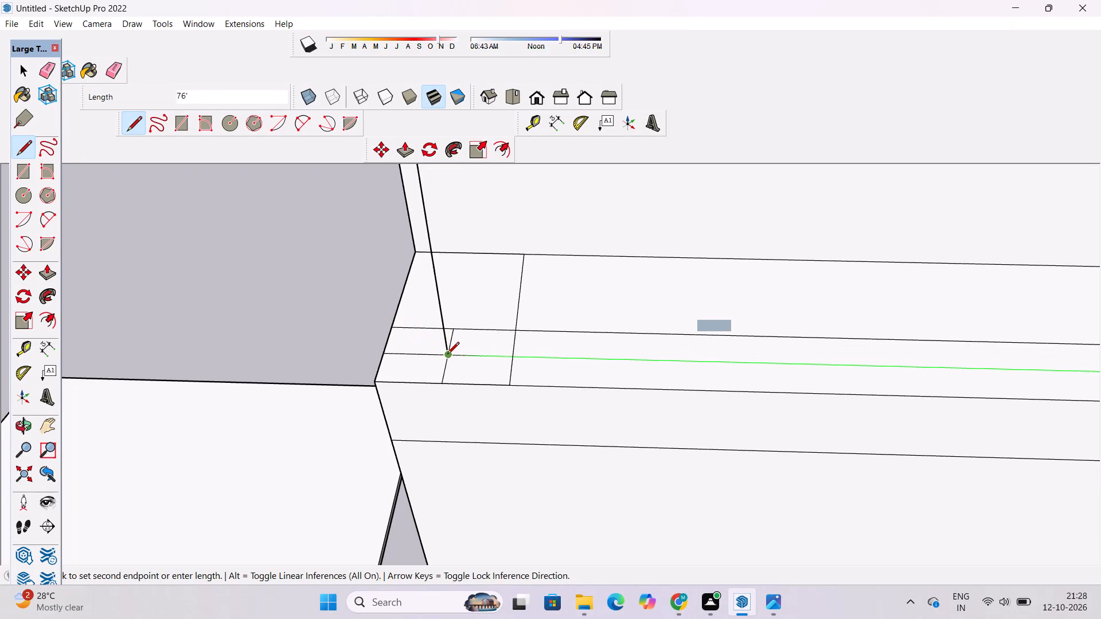
pyautogui.press('space')
# Erase the leftover crossing centre lines around the second panel's foot in the end rectangle.
pyautogui.write('e')
pyautogui.scroll(4, 460, 363)
pyautogui.moveTo(458, 363); pyautogui.dragTo(425, 367)
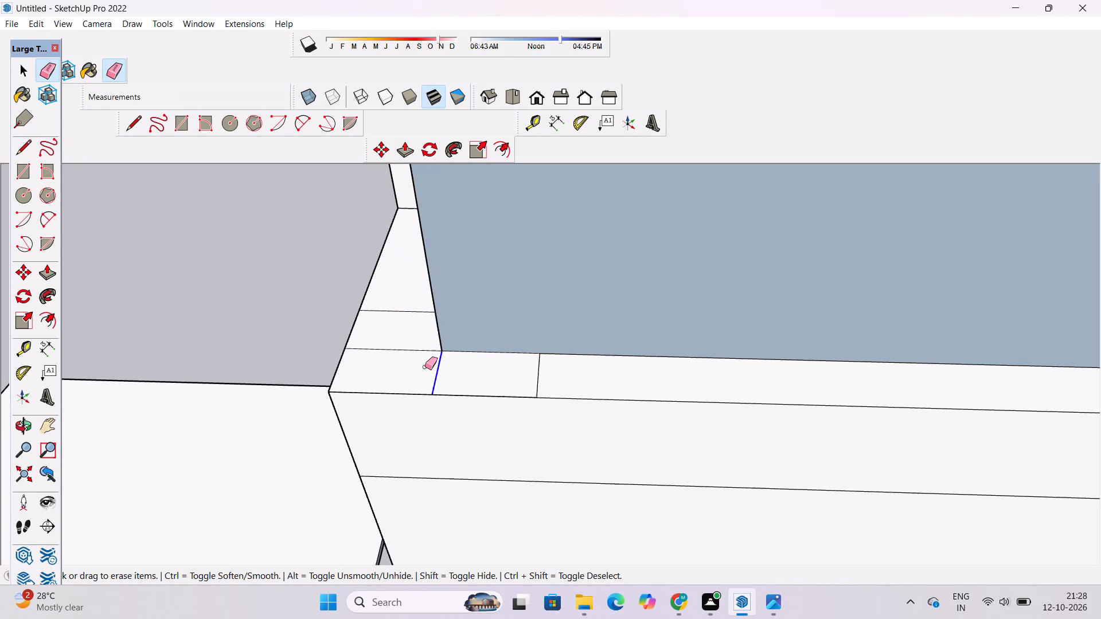
pyautogui.moveTo(425, 367); pyautogui.dragTo(423, 367)
pyautogui.moveTo(404, 330); pyautogui.dragTo(415, 354)
pyautogui.press('o')
pyautogui.scroll(-5, 415, 354)
pyautogui.moveTo(335, 379); pyautogui.dragTo(723, 447)
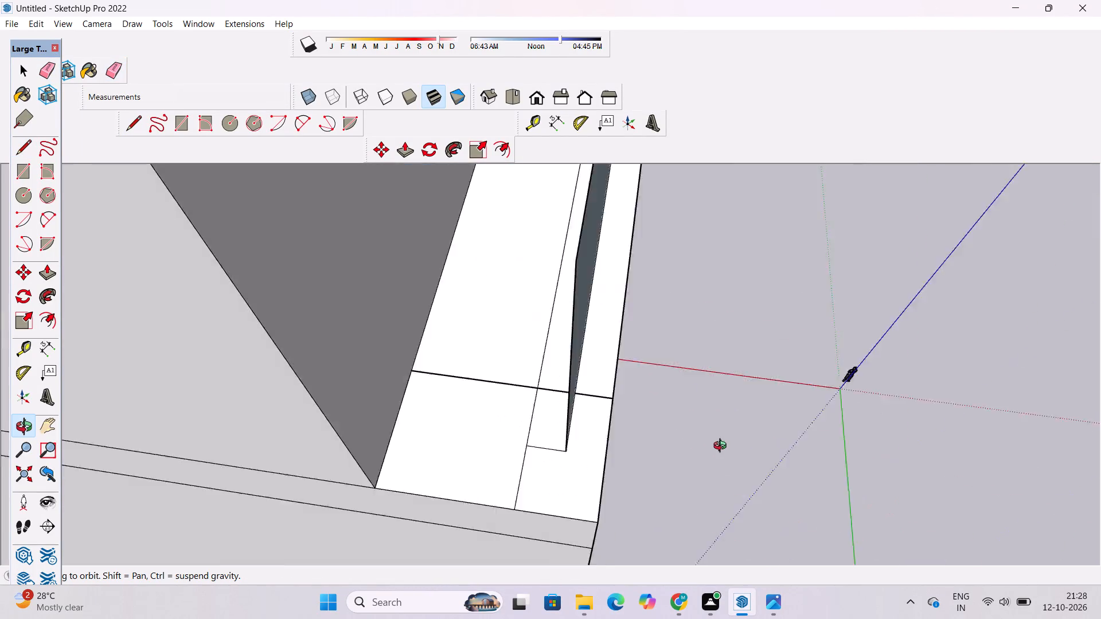
pyautogui.moveTo(723, 447); pyautogui.dragTo(799, 445)
pyautogui.keyDown('shift'); pyautogui.moveTo(624, 442); pyautogui.dragTo(616, 416); pyautogui.keyUp('shift')
pyautogui.press('e')
pyautogui.moveTo(589, 405); pyautogui.dragTo(596, 417)
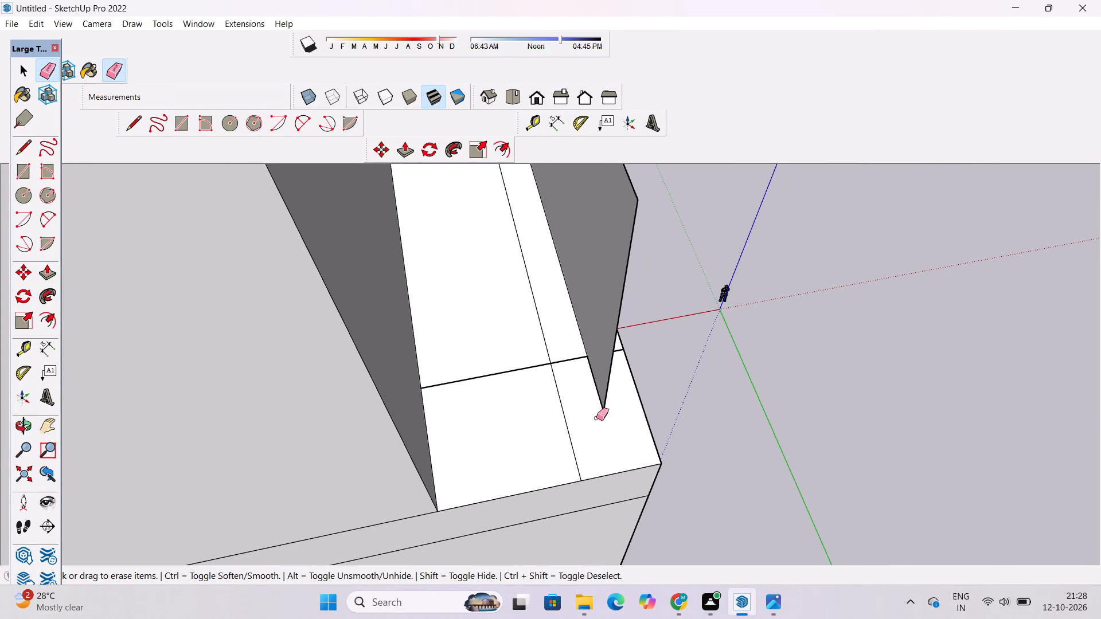
# Draw a return panel about 6' 8" long and 11' high from the second panel's free end back to the building wall.
pyautogui.press('o')
pyautogui.moveTo(648, 429); pyautogui.dragTo(623, 410)
pyautogui.scroll(-4, 620, 402)
pyautogui.keyDown('shift'); pyautogui.moveTo(624, 403); pyautogui.dragTo(658, 472); pyautogui.keyUp('shift')
pyautogui.moveTo(657, 473); pyautogui.dragTo(620, 451)
pyautogui.scroll(-5, 627, 433)
pyautogui.moveTo(665, 422); pyautogui.dragTo(616, 407)
pyautogui.scroll(2, 589, 402)
pyautogui.keyDown('shift'); pyautogui.moveTo(608, 410); pyautogui.dragTo(622, 432); pyautogui.keyUp('shift')
pyautogui.moveTo(624, 433); pyautogui.dragTo(623, 425)
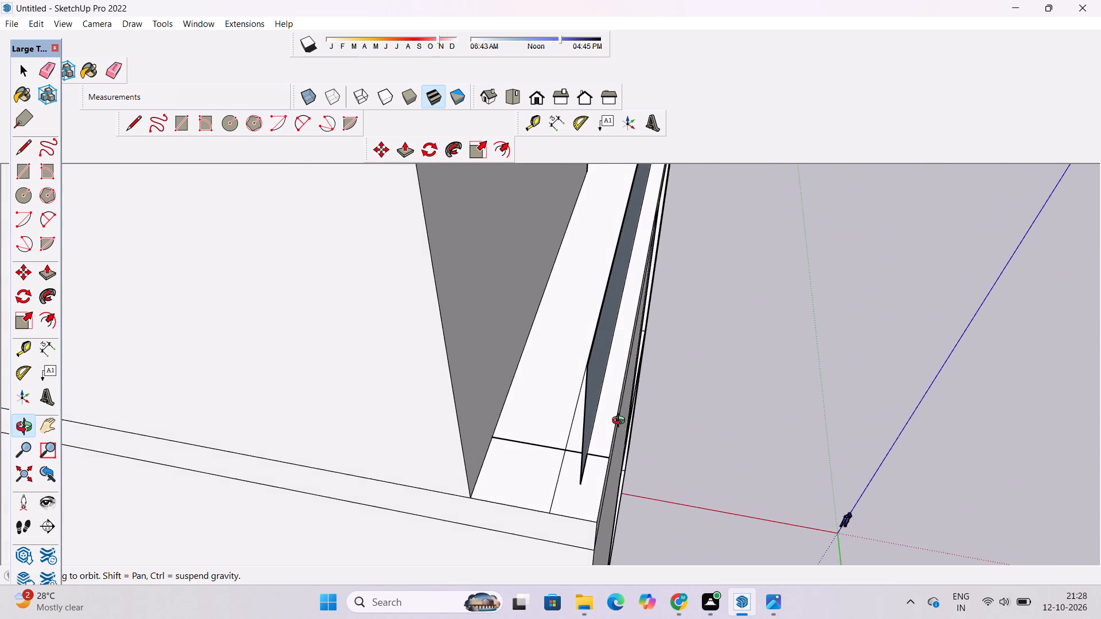
pyautogui.press('l')
pyautogui.scroll(5, 577, 362)
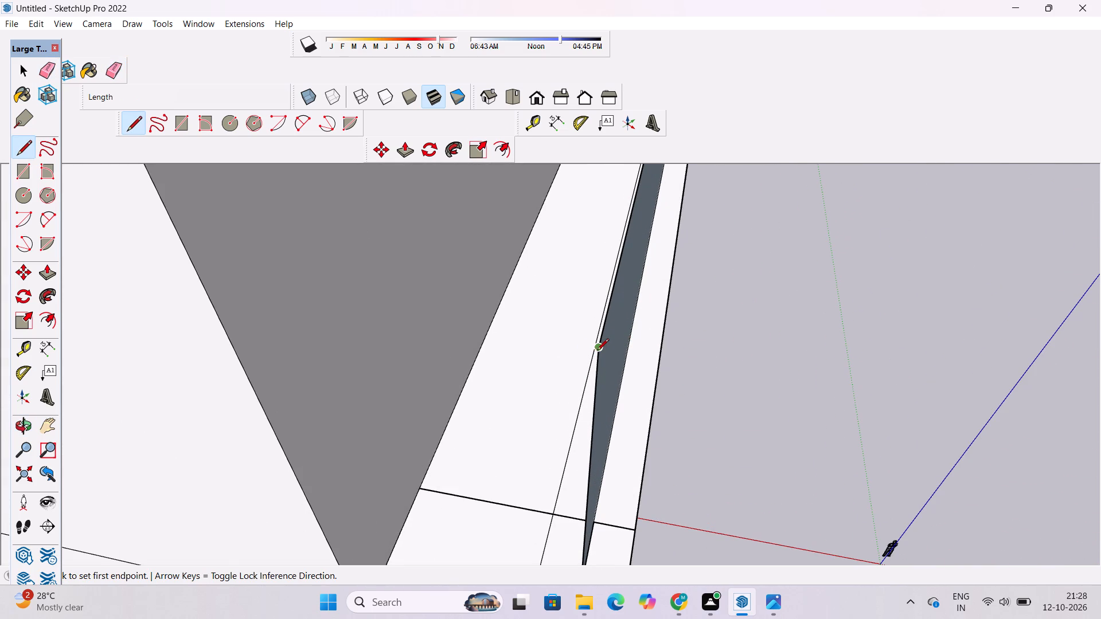
pyautogui.click(597, 351)
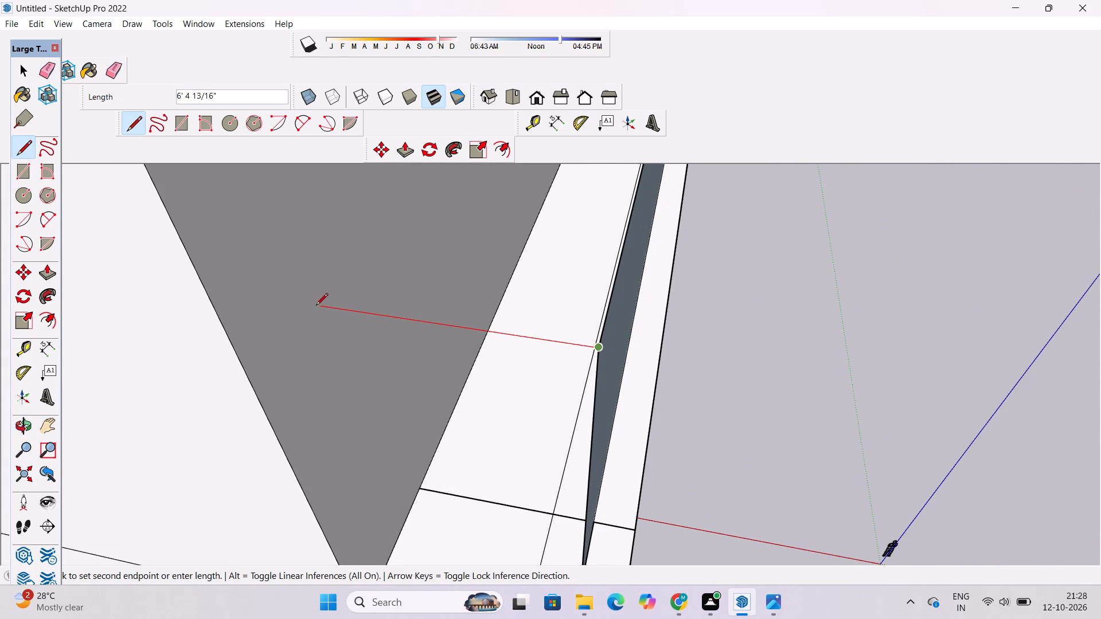
pyautogui.click(304, 305)
pyautogui.scroll(-6, 311, 298)
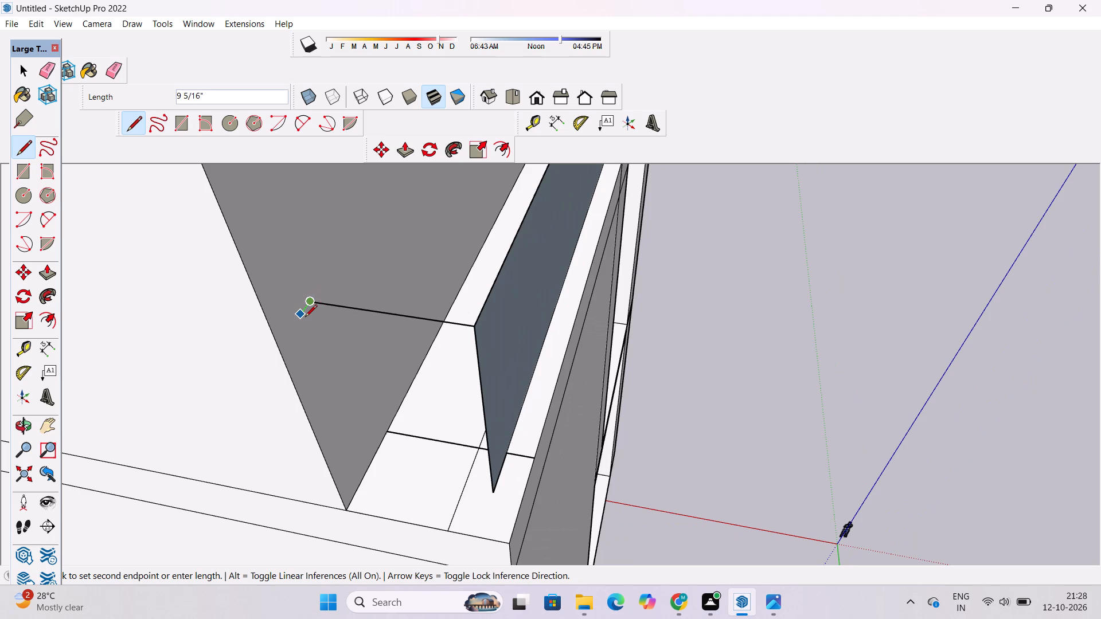
pyautogui.scroll(-3, 325, 306)
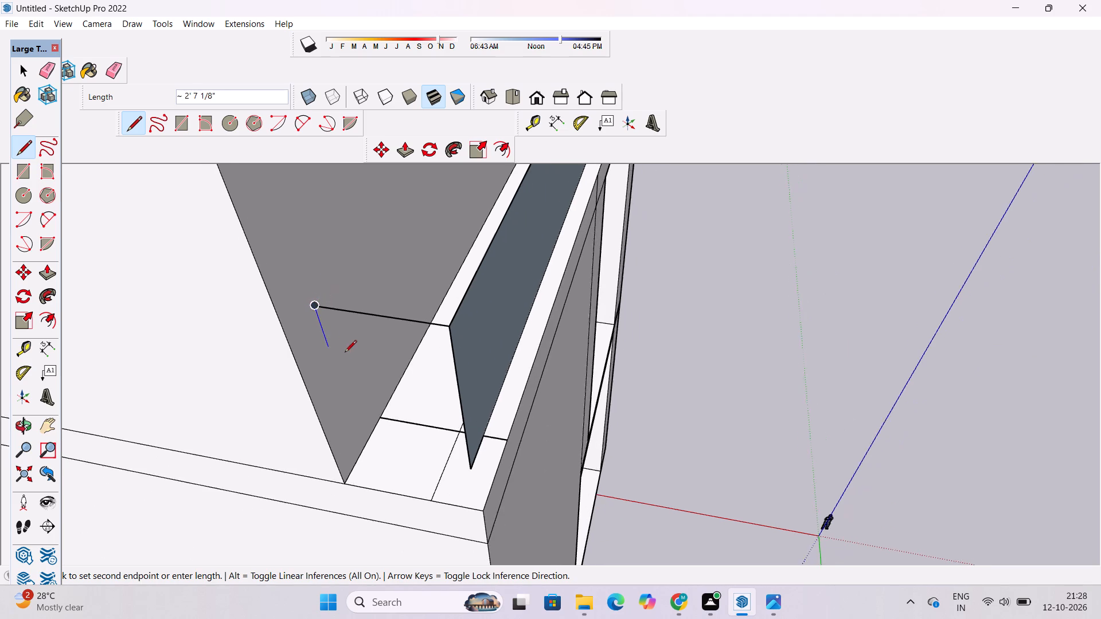
pyautogui.scroll(2, 346, 403)
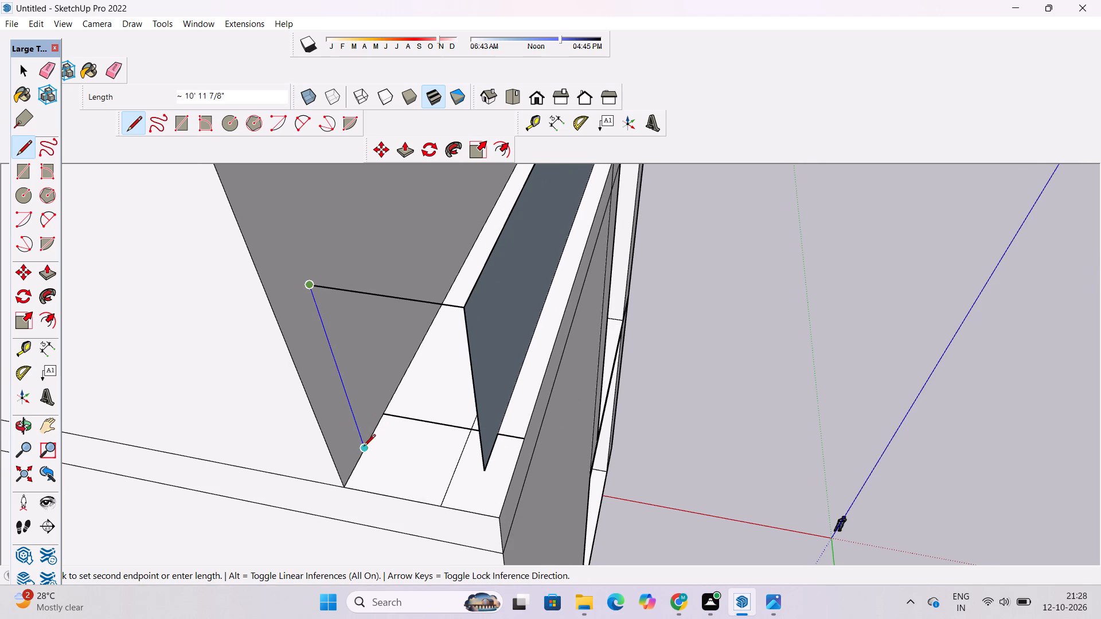
pyautogui.click(364, 447)
pyautogui.click(482, 473)
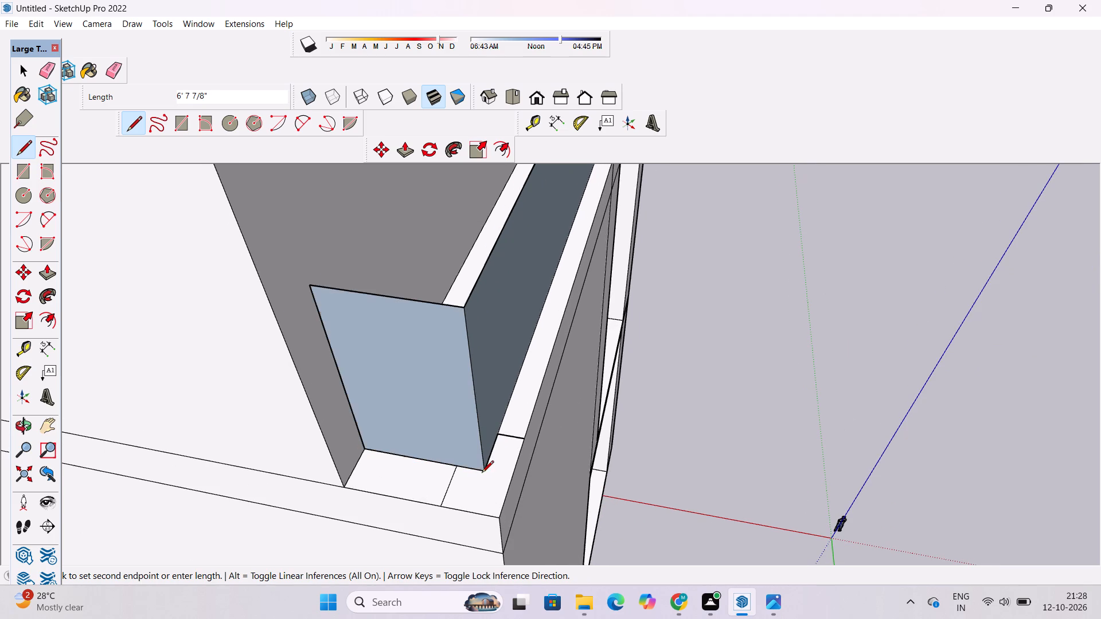
pyautogui.press('space')
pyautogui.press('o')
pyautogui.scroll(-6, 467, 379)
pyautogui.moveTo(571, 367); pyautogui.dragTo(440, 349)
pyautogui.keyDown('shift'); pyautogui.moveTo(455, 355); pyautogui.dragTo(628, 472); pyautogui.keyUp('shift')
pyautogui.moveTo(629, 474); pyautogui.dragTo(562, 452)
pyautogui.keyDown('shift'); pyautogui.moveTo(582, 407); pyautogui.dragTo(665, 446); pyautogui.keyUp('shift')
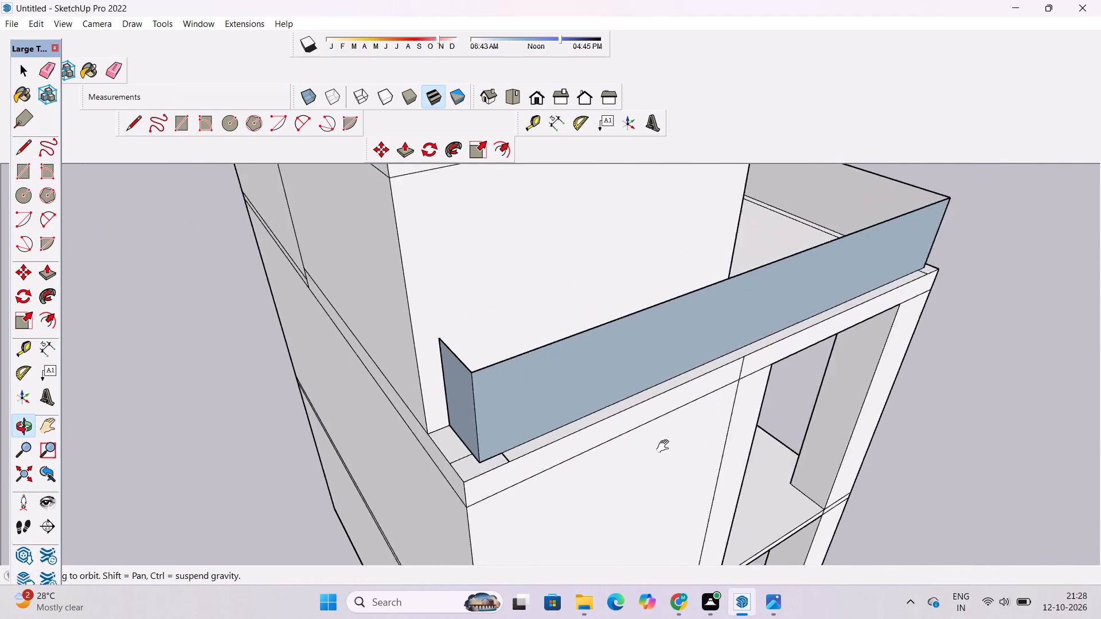
# Draw a 2" radius circle centred on the return panel's top corner beside the building wall.
pyautogui.keyDown('shift'); pyautogui.moveTo(665, 446); pyautogui.dragTo(713, 479); pyautogui.keyUp('shift')
pyautogui.moveTo(711, 480); pyautogui.dragTo(638, 460)
pyautogui.scroll(3, 495, 359)
pyautogui.keyDown('shift'); pyautogui.moveTo(470, 373); pyautogui.dragTo(611, 375); pyautogui.keyUp('shift')
pyautogui.scroll(-3, 557, 387)
pyautogui.moveTo(511, 416); pyautogui.dragTo(594, 366)
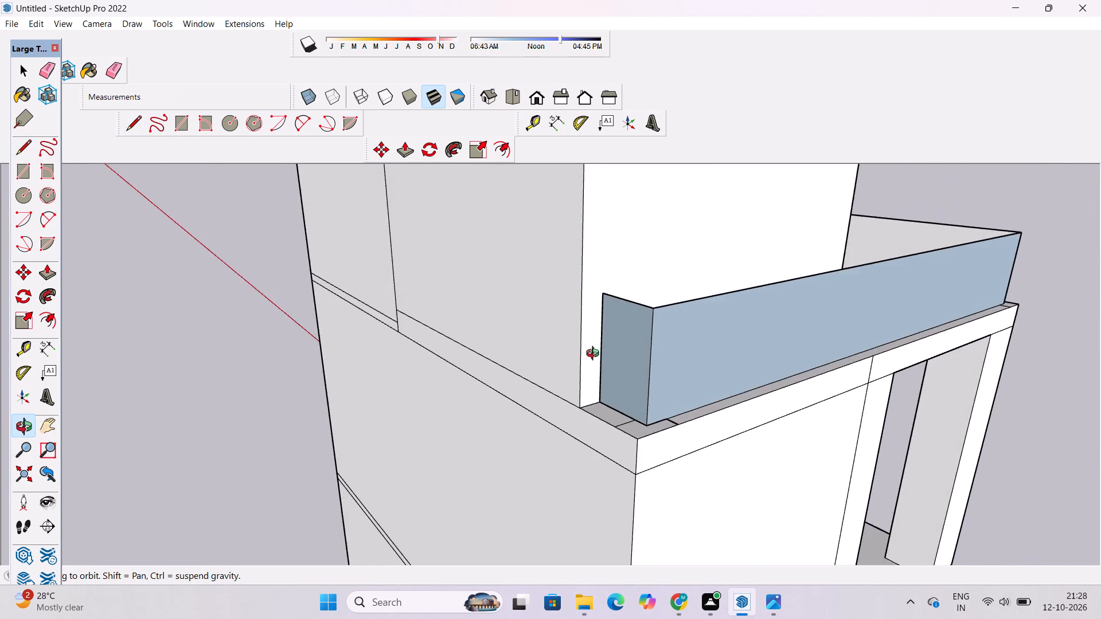
pyautogui.scroll(3, 639, 300)
pyautogui.keyDown('shift'); pyautogui.moveTo(639, 301); pyautogui.dragTo(622, 335); pyautogui.keyUp('shift')
pyautogui.moveTo(618, 347); pyautogui.dragTo(611, 347)
pyautogui.scroll(3, 590, 352)
pyautogui.moveTo(590, 352); pyautogui.dragTo(602, 327)
pyautogui.keyDown('shift'); pyautogui.moveTo(602, 325); pyautogui.dragTo(585, 337); pyautogui.keyUp('shift')
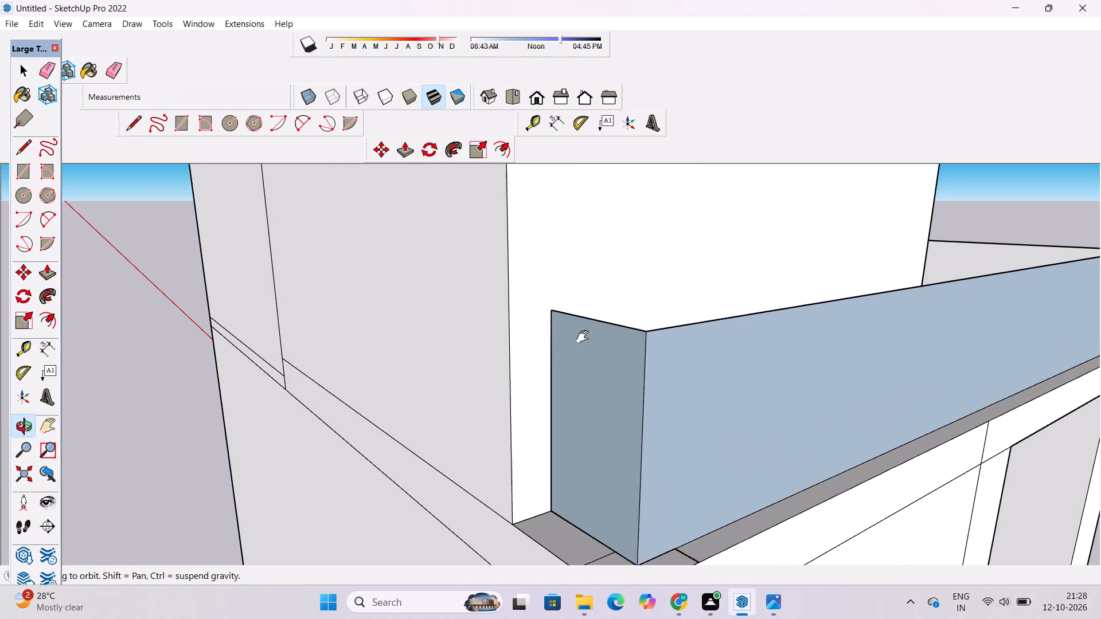
pyautogui.scroll(1, 585, 337)
pyautogui.press('c')
pyautogui.scroll(3, 573, 318)
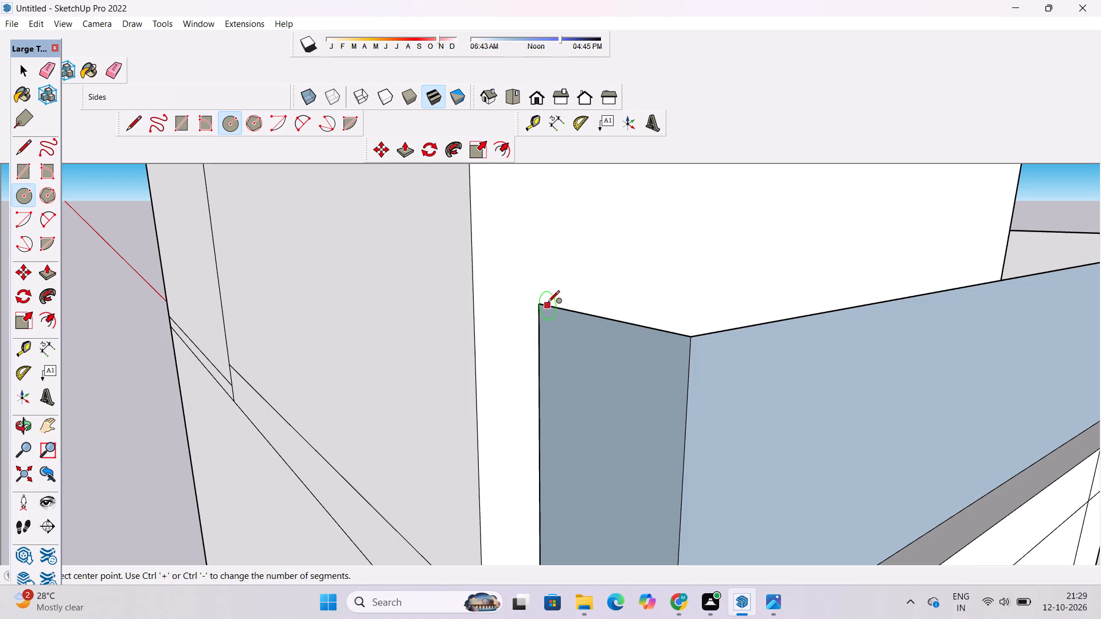
pyautogui.scroll(10, 540, 305)
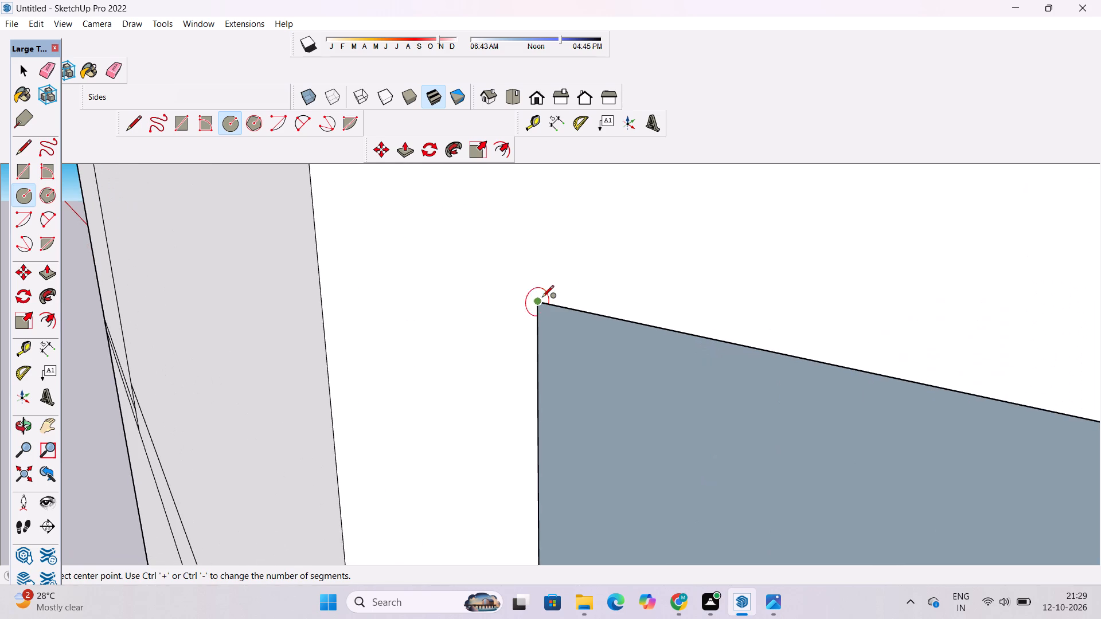
pyautogui.click(540, 301)
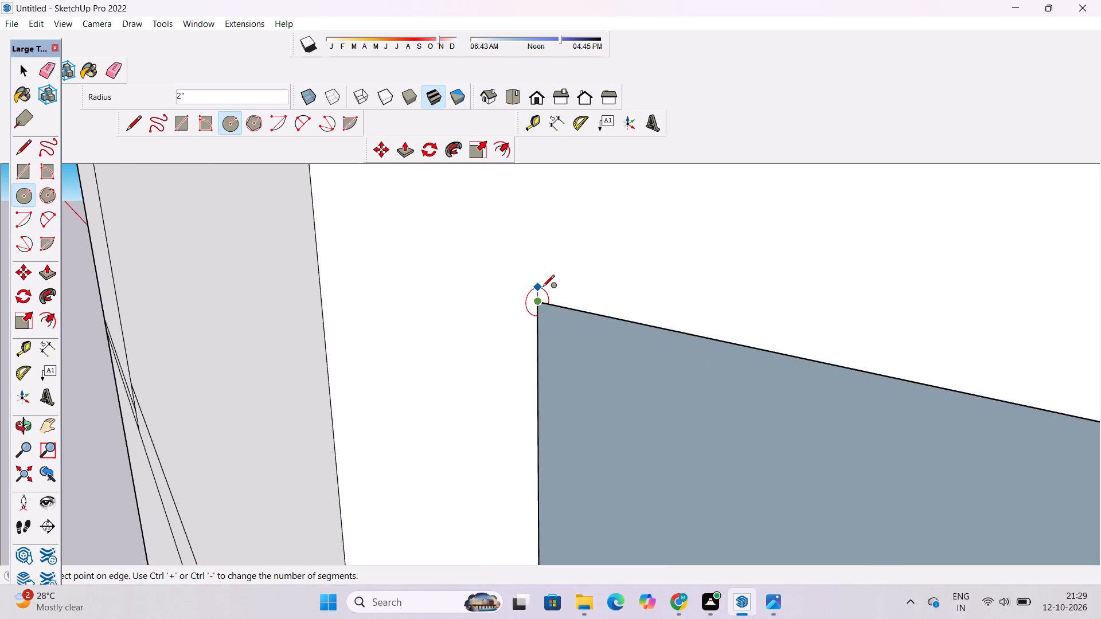
pyautogui.write('2"')
pyautogui.press('Return')
pyautogui.press('space')
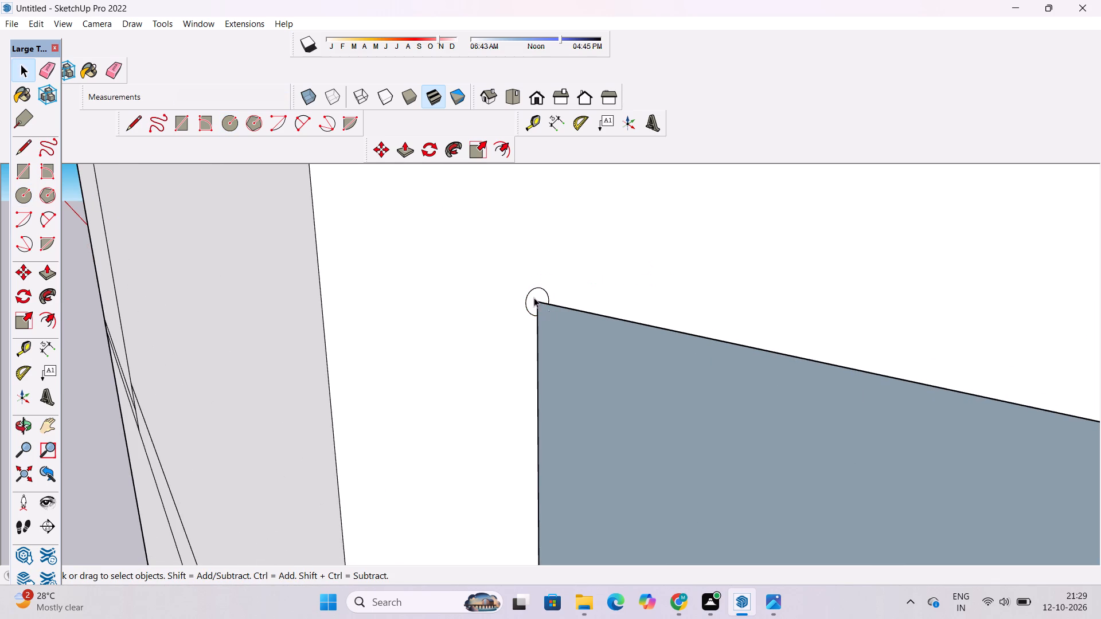
# Set the new circle to 60 segments.
pyautogui.scroll(15, 534, 297)
pyautogui.click(556, 263)
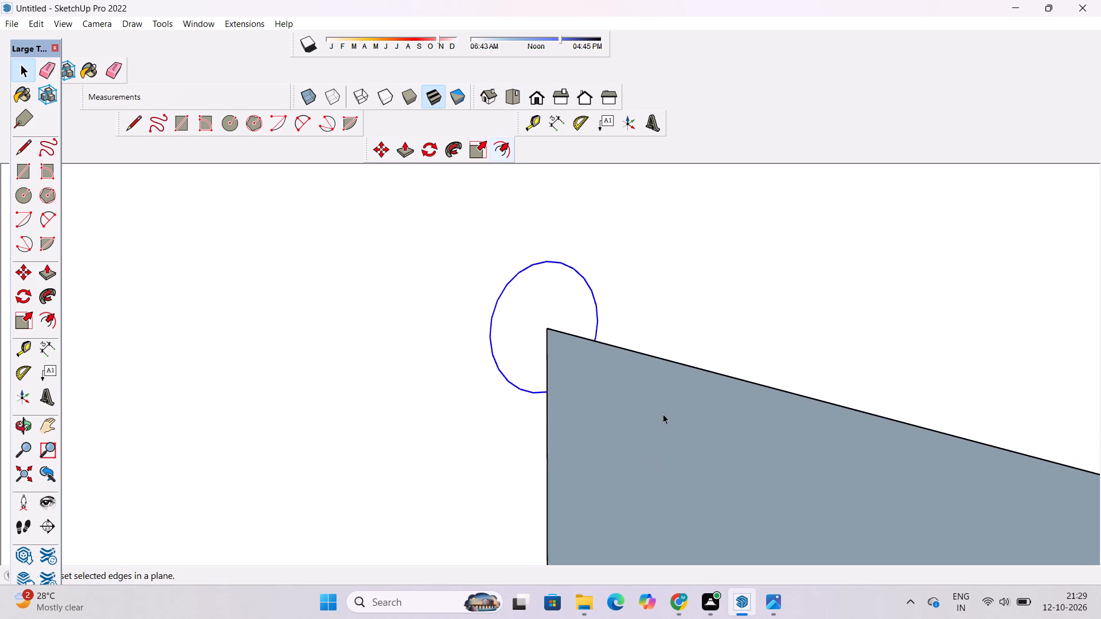
pyautogui.press('b')
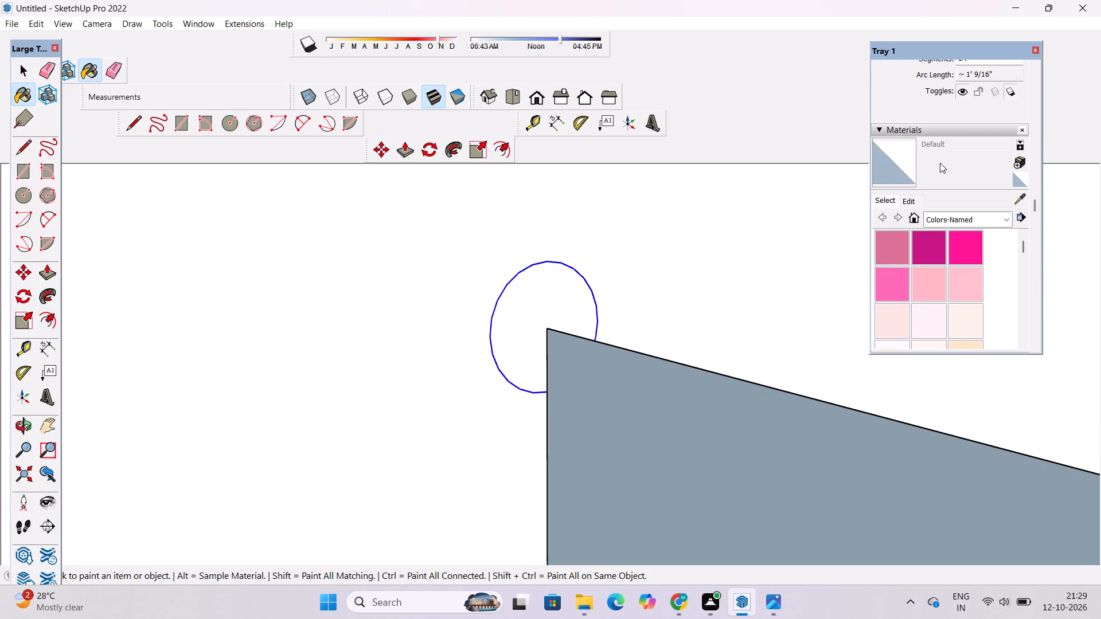
pyautogui.scroll(2, 940, 149)
pyautogui.click(983, 136)
pyautogui.press('BackSpace')
pyautogui.press('BackSpace')
pyautogui.press('BackSpace')
pyautogui.press('BackSpace')
pyautogui.press('BackSpace')
pyautogui.press('BackSpace')
pyautogui.press('BackSpace')
pyautogui.press('BackSpace')
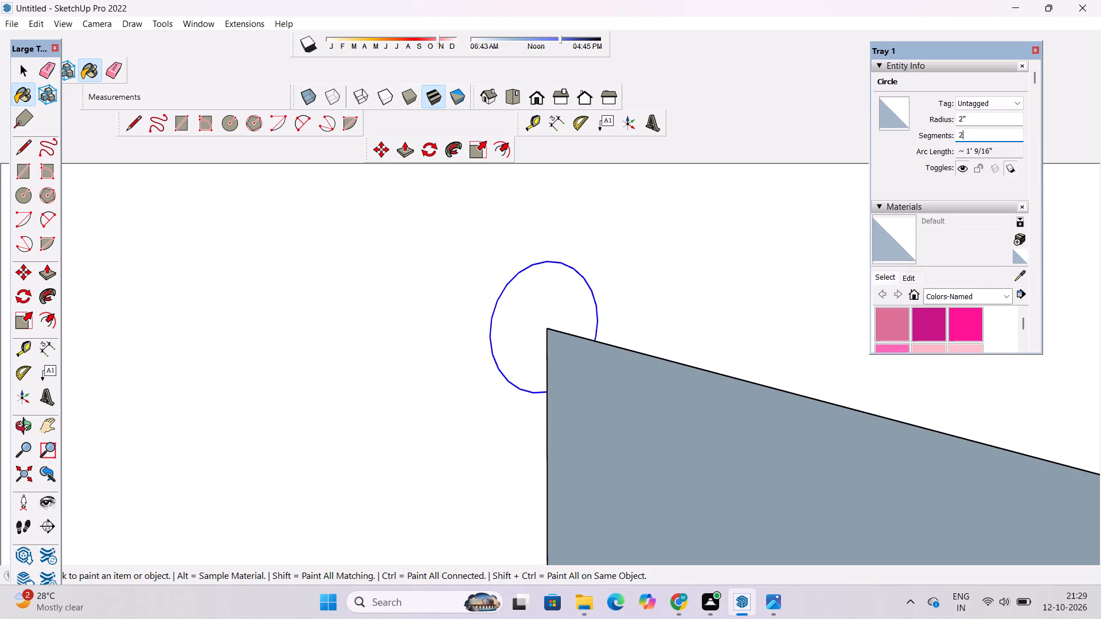
pyautogui.write('60')
pyautogui.press('Return')
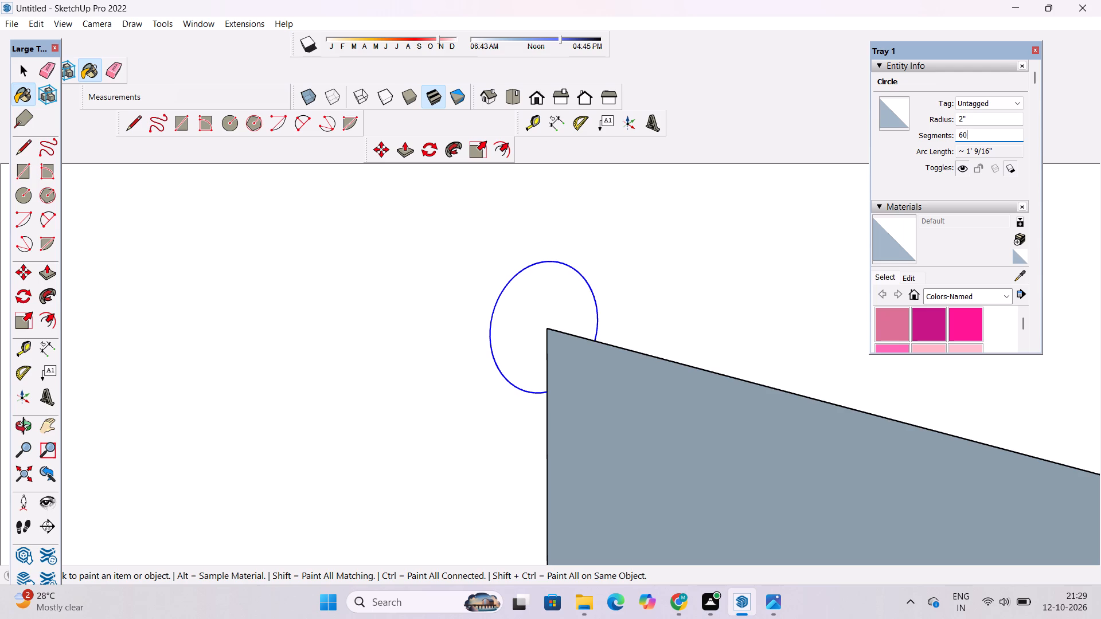
pyautogui.press('Return')
# Sweep the circle along the top edges of the return, long and first panels with Follow Me to form a round rail.
pyautogui.scroll(-5, 706, 216)
pyautogui.scroll(-6, 643, 305)
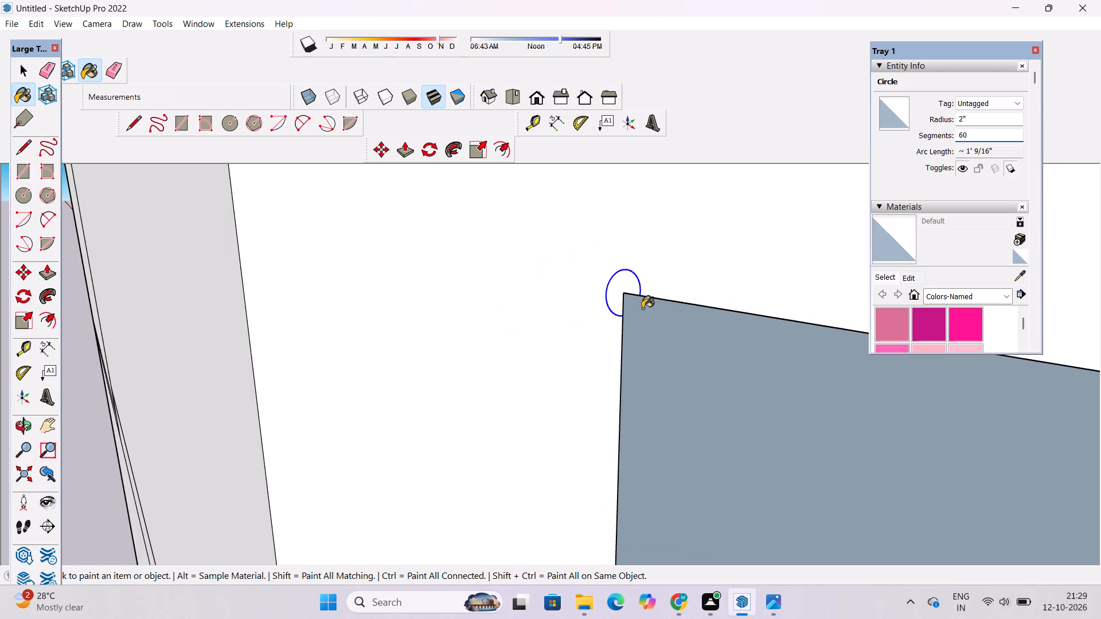
pyautogui.press('space')
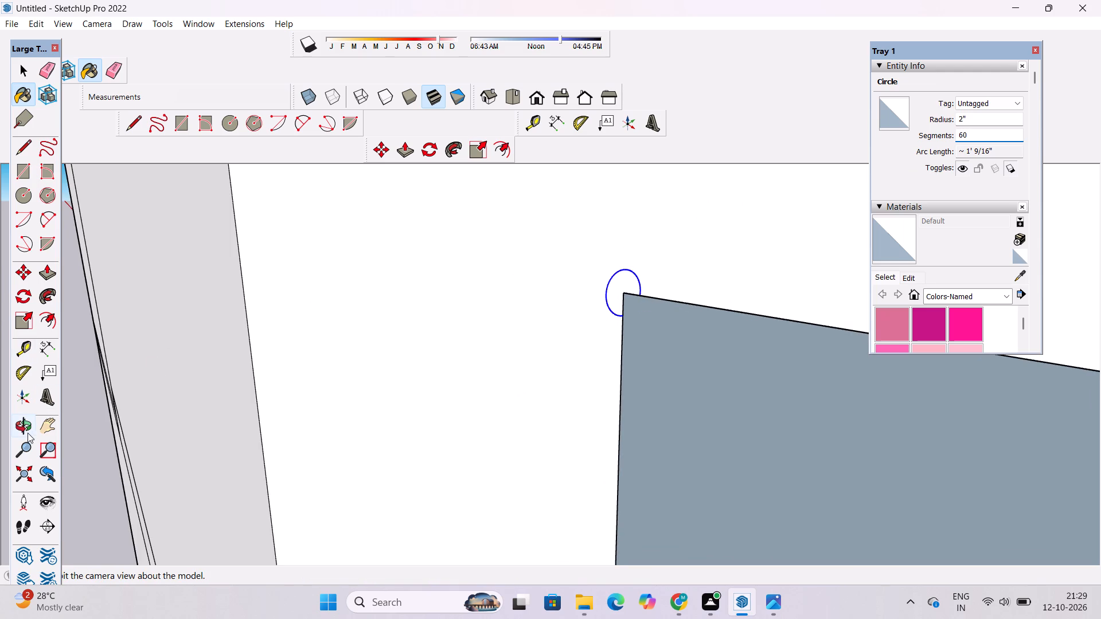
pyautogui.click(24, 429)
pyautogui.scroll(2, 122, 395)
pyautogui.scroll(-14, 313, 350)
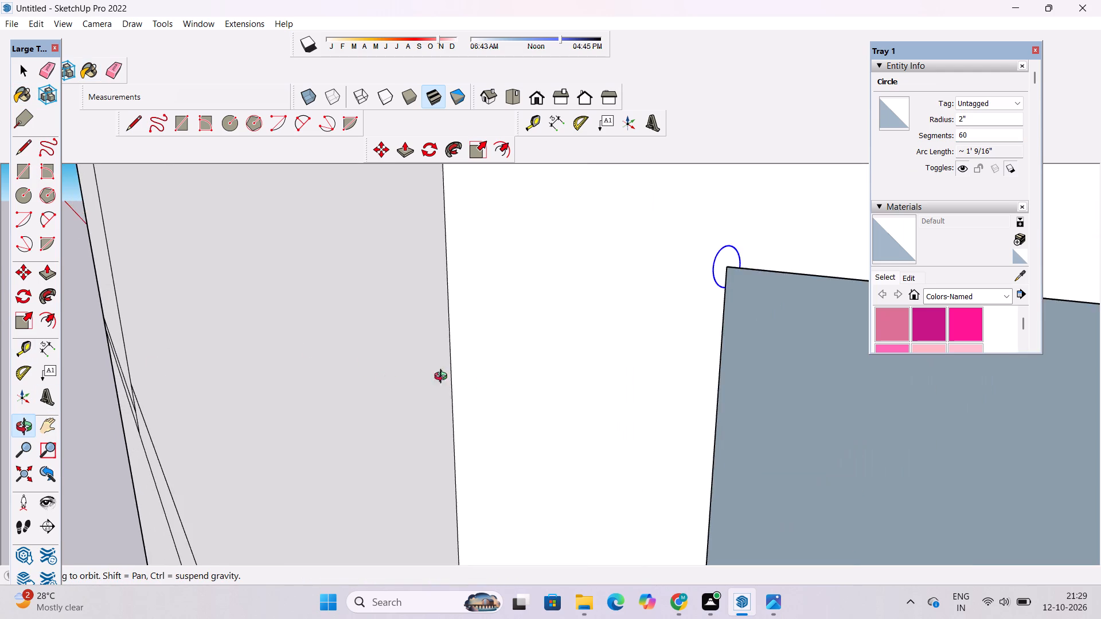
pyautogui.moveTo(444, 385); pyautogui.dragTo(400, 385)
pyautogui.scroll(-6, 396, 370)
pyautogui.keyDown('shift'); pyautogui.moveTo(516, 366); pyautogui.dragTo(439, 352); pyautogui.keyUp('shift')
pyautogui.scroll(-6, 441, 342)
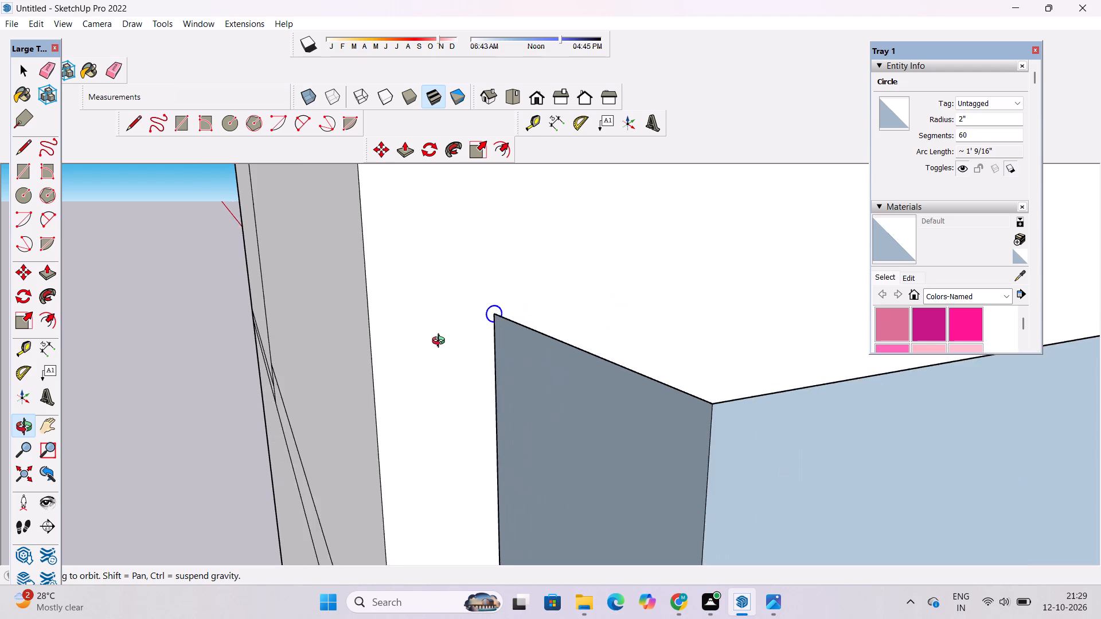
pyautogui.moveTo(463, 351); pyautogui.dragTo(485, 359)
pyautogui.scroll(-3, 528, 347)
pyautogui.press('space')
pyautogui.scroll(4, 491, 337)
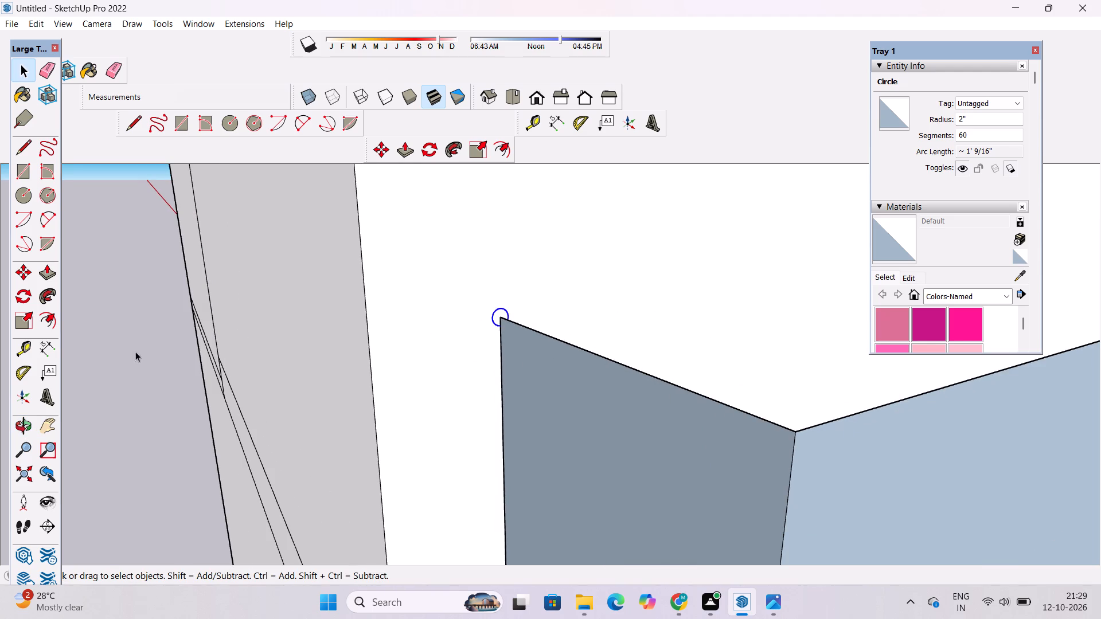
pyautogui.click(135, 351)
pyautogui.scroll(8, 507, 341)
pyautogui.keyDown('shift'); pyautogui.doubleClick(489, 292); pyautogui.keyUp('shift')
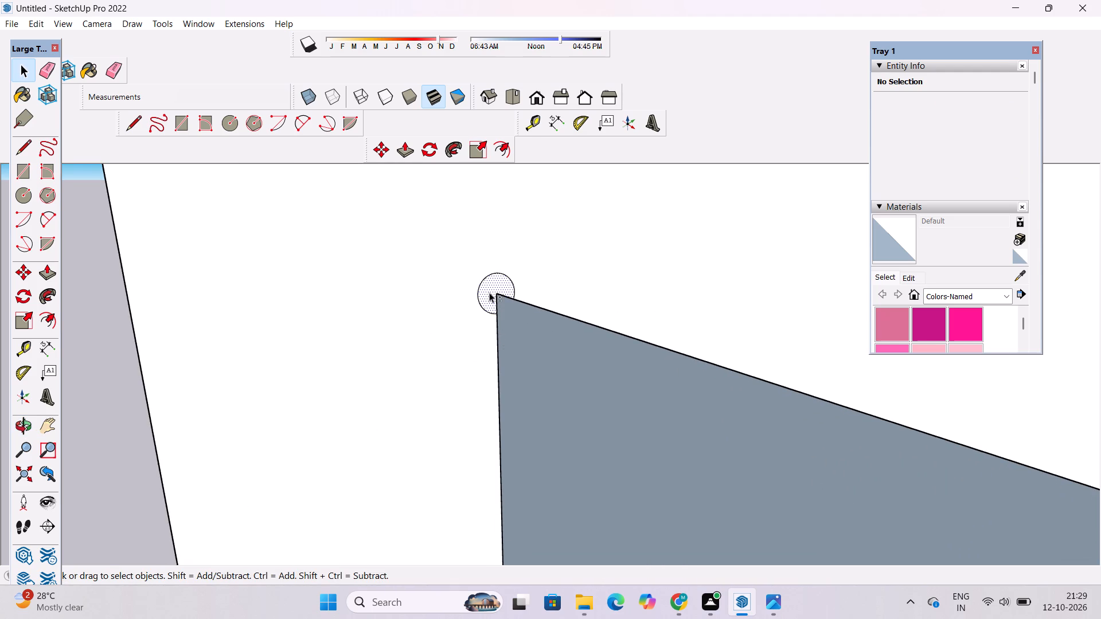
pyautogui.keyDown('shift'); pyautogui.click(524, 302); pyautogui.keyUp('shift')
pyautogui.keyDown('shift'); pyautogui.scroll(-13, 323, 267); pyautogui.keyUp('shift')
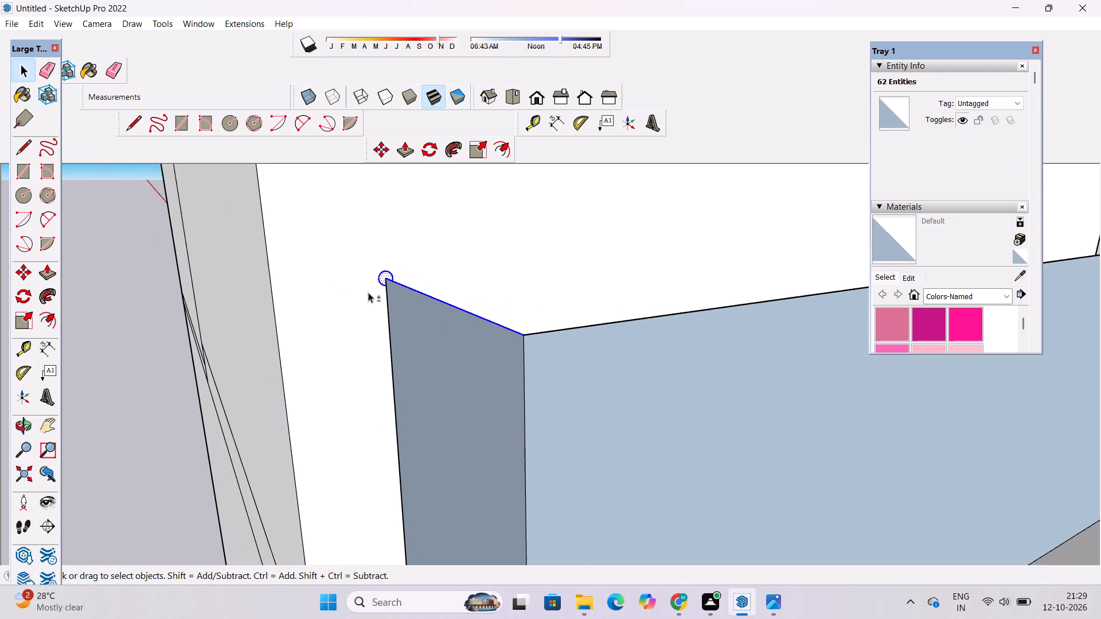
pyautogui.keyDown('shift'); pyautogui.click(588, 326); pyautogui.keyUp('shift')
pyautogui.keyDown('shift'); pyautogui.scroll(-19, 242, 321); pyautogui.keyUp('shift')
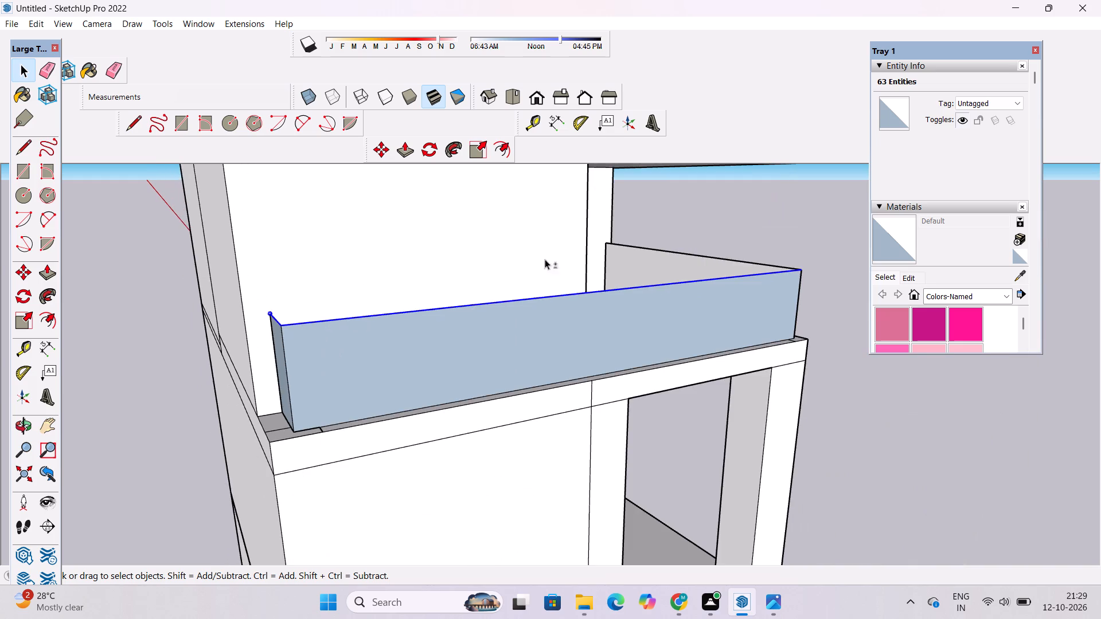
pyautogui.keyDown('shift'); pyautogui.scroll(7, 608, 257); pyautogui.keyUp('shift')
pyautogui.keyDown('shift'); pyautogui.click(629, 270); pyautogui.keyUp('shift')
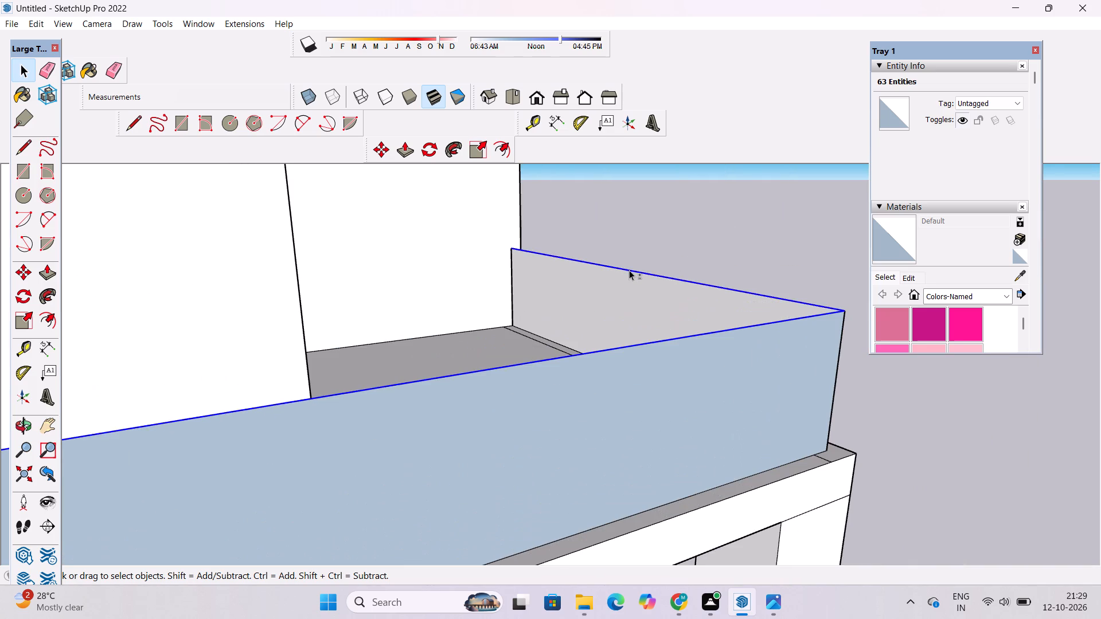
pyautogui.keyDown('shift'); pyautogui.scroll(-6, 710, 227); pyautogui.keyUp('shift')
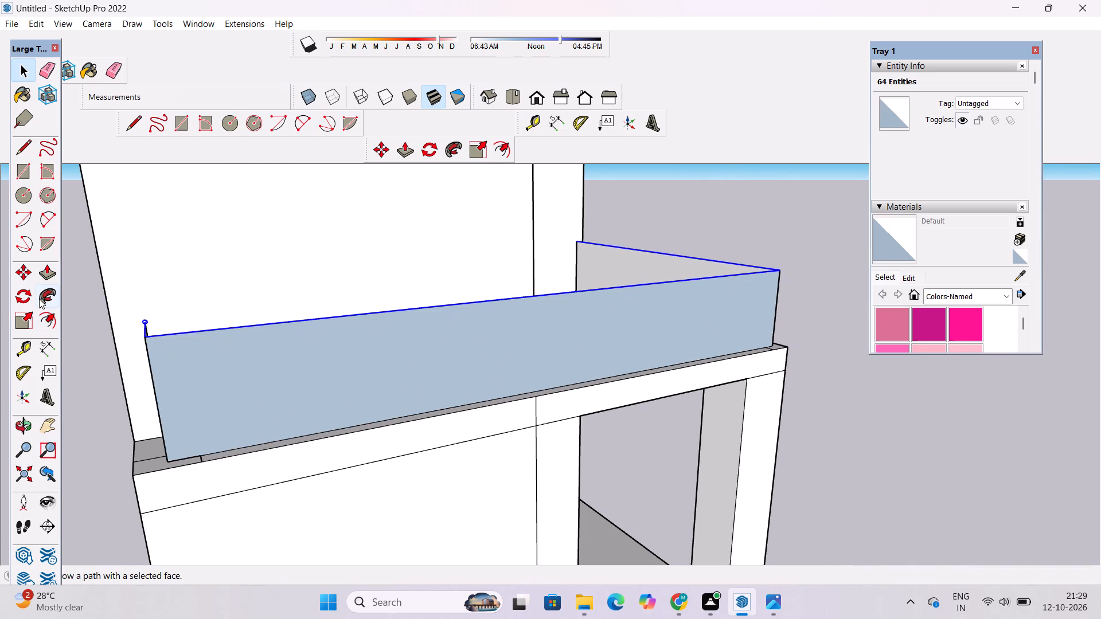
pyautogui.keyDown('shift'); pyautogui.click(41, 297); pyautogui.keyUp('shift')
pyautogui.scroll(20, 111, 314)
pyautogui.scroll(2, 111, 314)
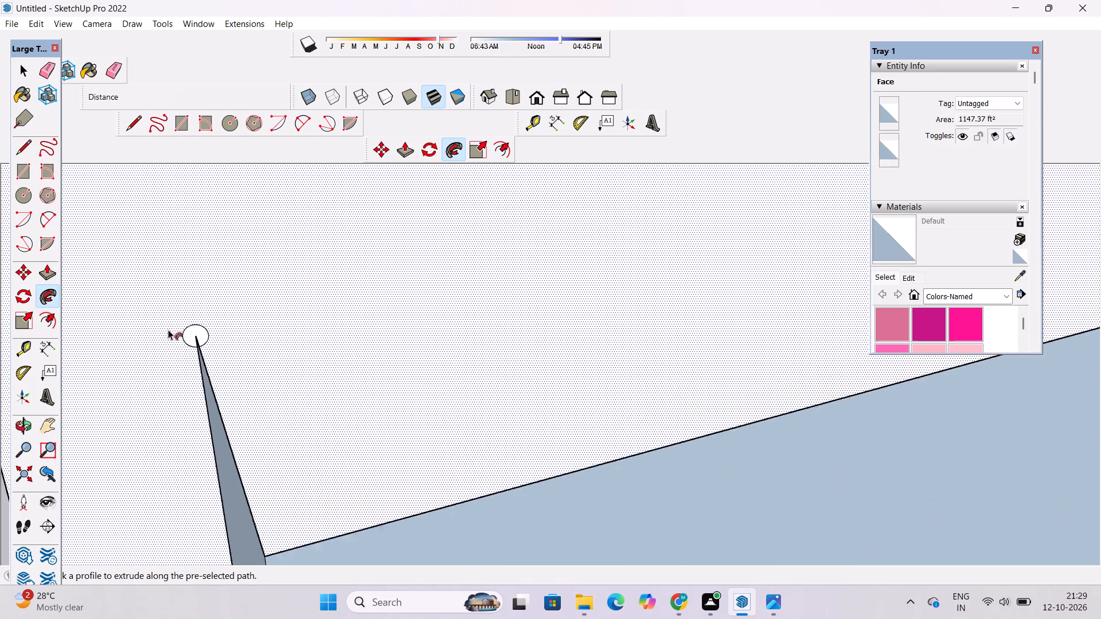
pyautogui.scroll(1, 168, 330)
pyautogui.click(195, 332)
# Examine the swept rail along all three terrace panels from the side and front.
pyautogui.press('o')
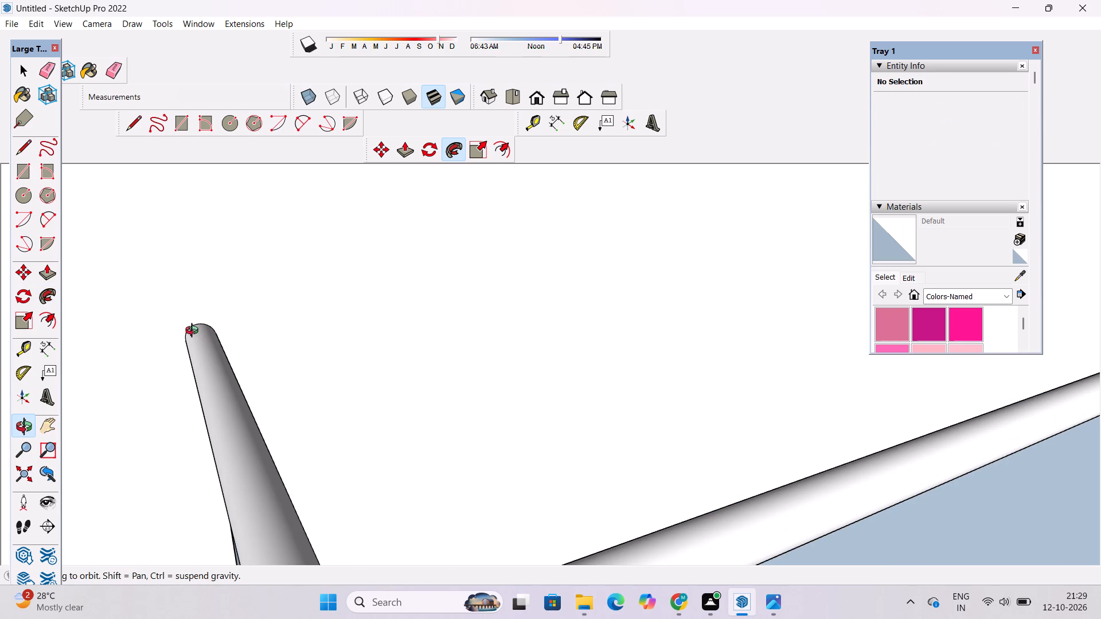
pyautogui.scroll(-5, 196, 329)
pyautogui.scroll(-5, 256, 310)
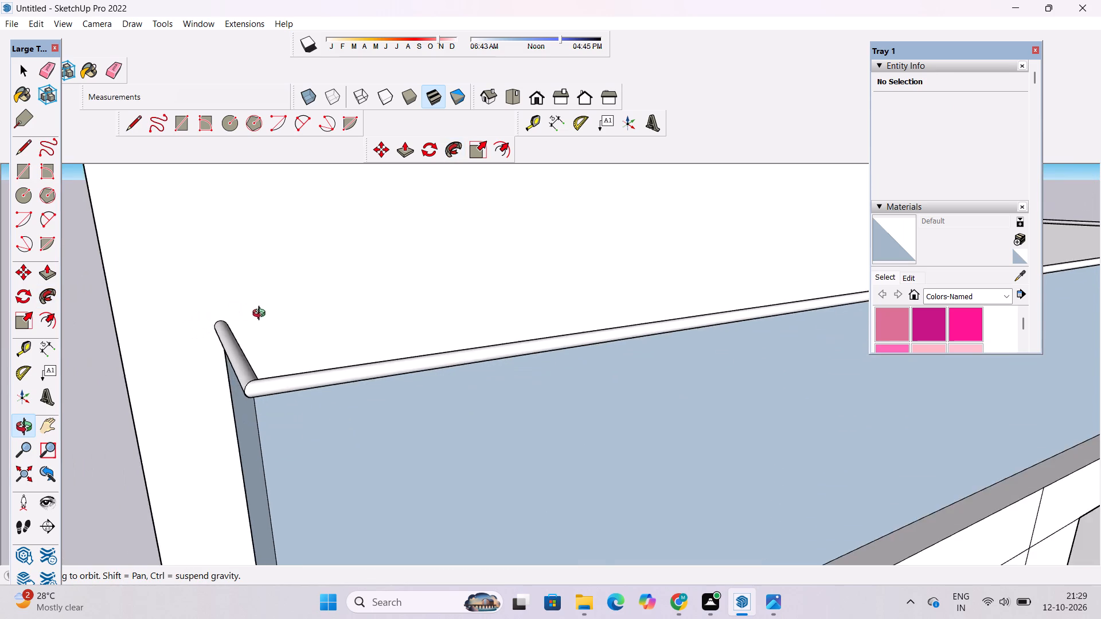
pyautogui.scroll(-4, 261, 315)
pyautogui.moveTo(427, 408); pyautogui.dragTo(318, 351)
pyautogui.scroll(-6, 304, 331)
pyautogui.moveTo(319, 352); pyautogui.dragTo(458, 374)
pyautogui.scroll(-5, 460, 367)
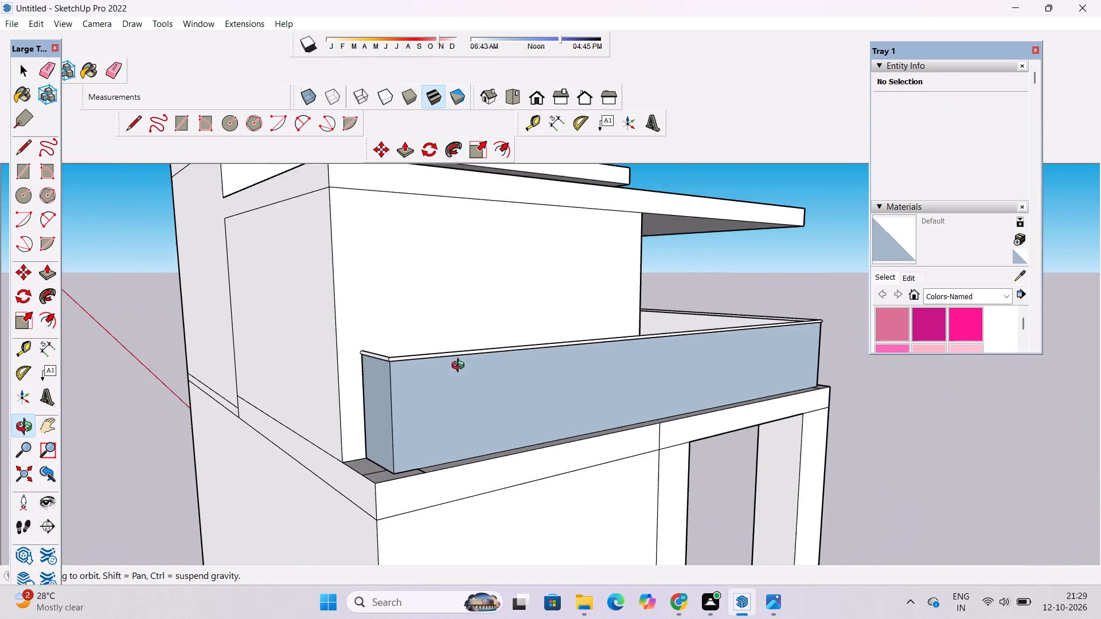
pyautogui.moveTo(357, 377); pyautogui.dragTo(503, 417)
pyautogui.moveTo(701, 415); pyautogui.dragTo(333, 424)
pyautogui.moveTo(784, 430); pyautogui.dragTo(536, 421)
pyautogui.moveTo(784, 460); pyautogui.dragTo(664, 437)
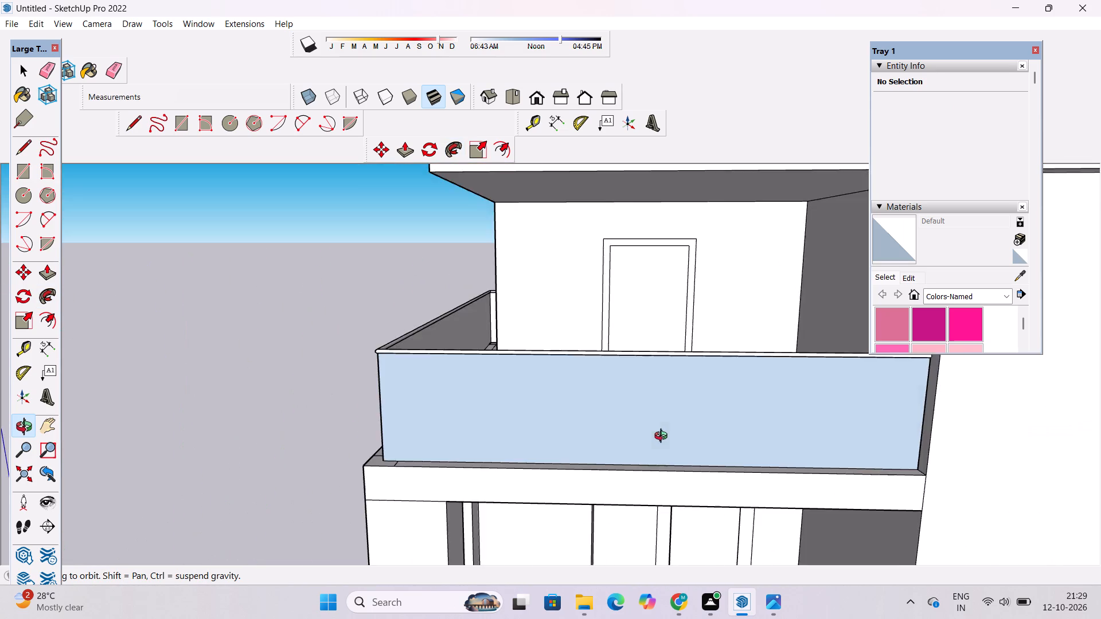
pyautogui.moveTo(670, 438); pyautogui.dragTo(683, 395)
# Erase the leftover construction lines on the slab ledge at the corner where the long and first panels meet.
pyautogui.keyDown('shift'); pyautogui.moveTo(690, 408); pyautogui.dragTo(880, 548); pyautogui.keyUp('shift')
pyautogui.scroll(-6, 638, 453)
pyautogui.moveTo(566, 461); pyautogui.dragTo(851, 518)
pyautogui.scroll(5, 723, 408)
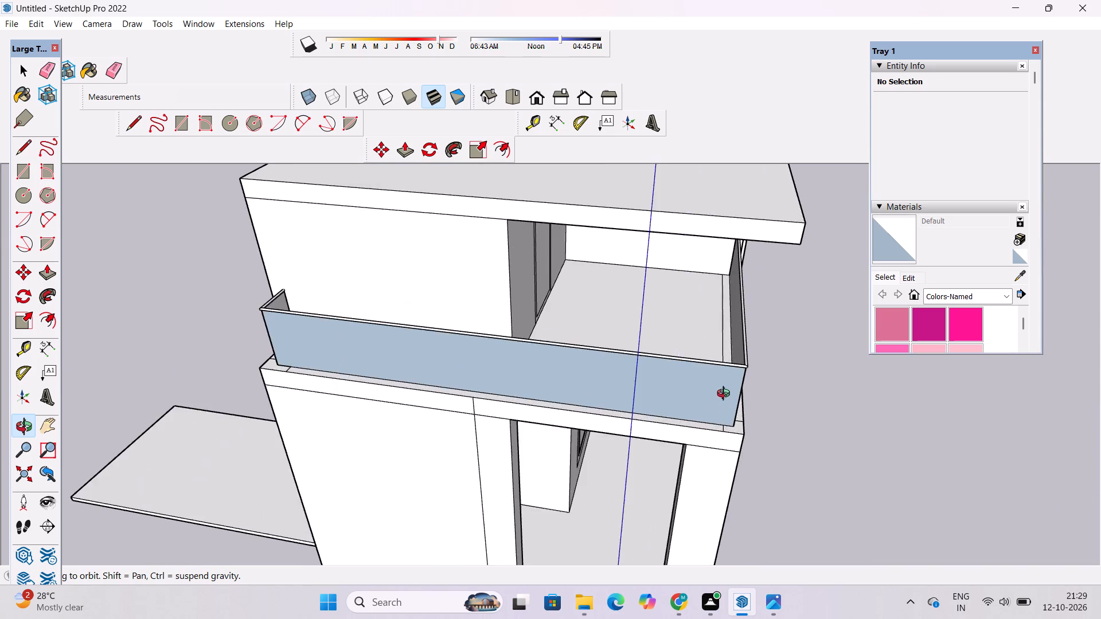
pyautogui.keyDown('shift'); pyautogui.moveTo(731, 388); pyautogui.dragTo(740, 459); pyautogui.keyUp('shift')
pyautogui.moveTo(710, 463); pyautogui.dragTo(825, 484)
pyautogui.scroll(5, 711, 366)
pyautogui.keyDown('shift'); pyautogui.moveTo(711, 366); pyautogui.dragTo(688, 416); pyautogui.keyUp('shift')
pyautogui.moveTo(702, 424); pyautogui.dragTo(759, 443)
pyautogui.scroll(5, 754, 453)
pyautogui.keyDown('shift'); pyautogui.moveTo(753, 451); pyautogui.dragTo(734, 442); pyautogui.keyUp('shift')
pyautogui.moveTo(733, 442); pyautogui.dragTo(753, 445)
pyautogui.press('e')
pyautogui.moveTo(736, 429); pyautogui.dragTo(735, 434)
pyautogui.moveTo(723, 422); pyautogui.dragTo(721, 433)
pyautogui.scroll(-6, 628, 361)
pyautogui.scroll(6, 783, 466)
pyautogui.scroll(2, 662, 435)
pyautogui.moveTo(659, 408); pyautogui.dragTo(638, 426)
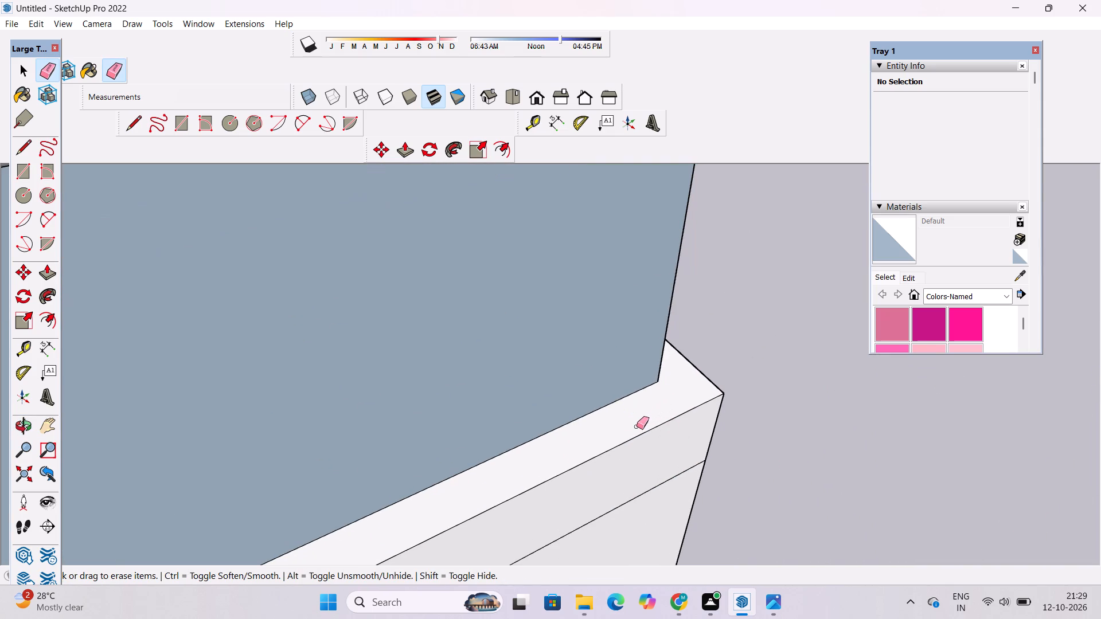
# Erase the leftover short cross line and long strip line on the terrace floor inside the first panel.
pyautogui.press('o')
pyautogui.scroll(-6, 641, 422)
pyautogui.moveTo(617, 453); pyautogui.dragTo(783, 499)
pyautogui.scroll(4, 462, 377)
pyautogui.moveTo(485, 381); pyautogui.dragTo(541, 385)
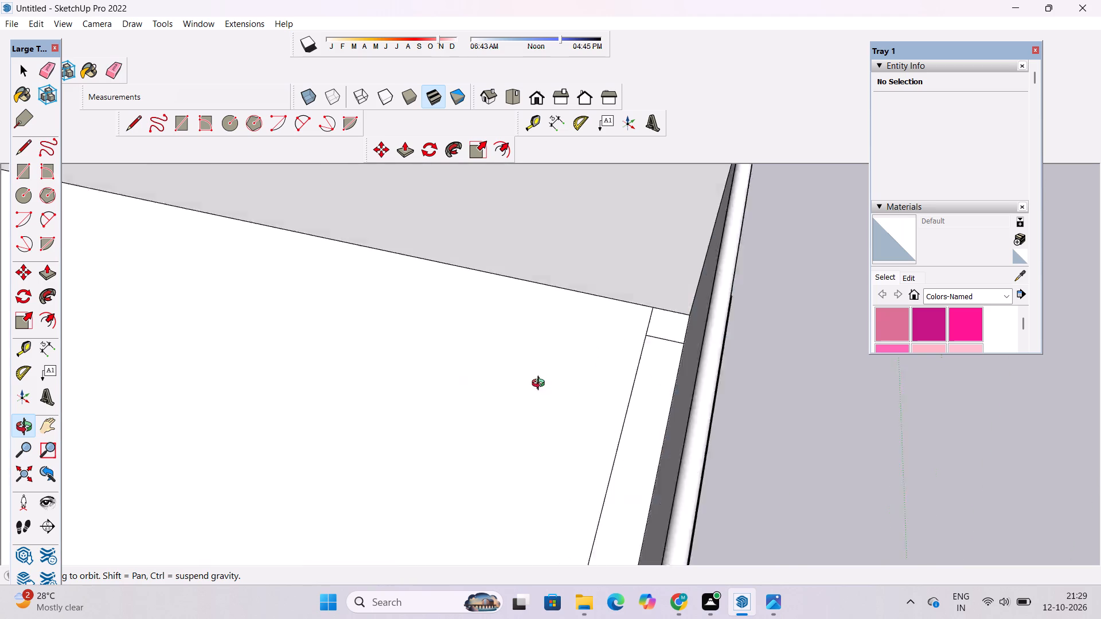
pyautogui.moveTo(541, 385); pyautogui.dragTo(558, 383)
pyautogui.scroll(1, 614, 331)
pyautogui.press('e')
pyautogui.moveTo(656, 304); pyautogui.dragTo(638, 333)
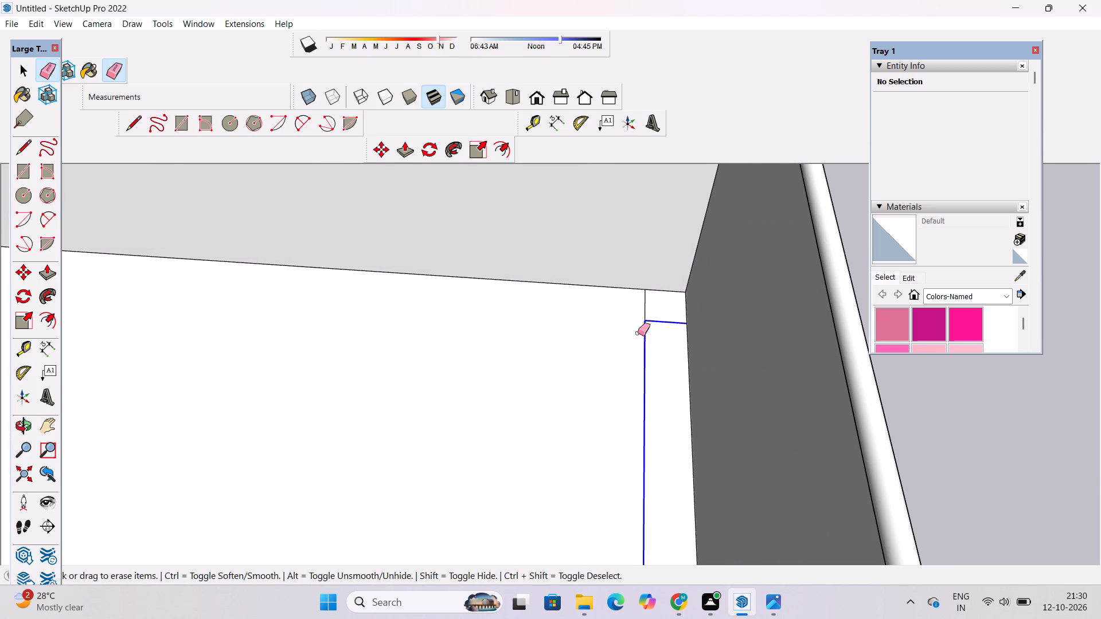
pyautogui.moveTo(638, 333); pyautogui.dragTo(637, 334)
# Erase the remaining short cross line on the slab ledge outside the first panel near the corner.
pyautogui.press('o')
pyautogui.scroll(-6, 646, 315)
pyautogui.moveTo(820, 410); pyautogui.dragTo(696, 401)
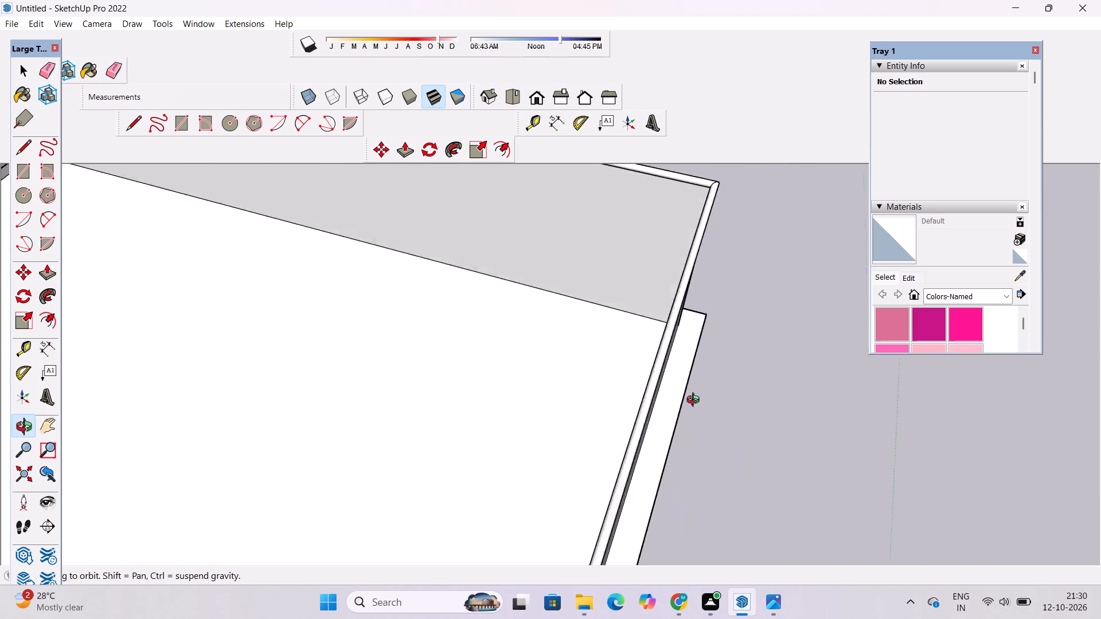
pyautogui.moveTo(696, 401); pyautogui.dragTo(685, 399)
pyautogui.scroll(-6, 647, 390)
pyautogui.moveTo(797, 468); pyautogui.dragTo(661, 434)
pyautogui.moveTo(709, 487); pyautogui.dragTo(585, 465)
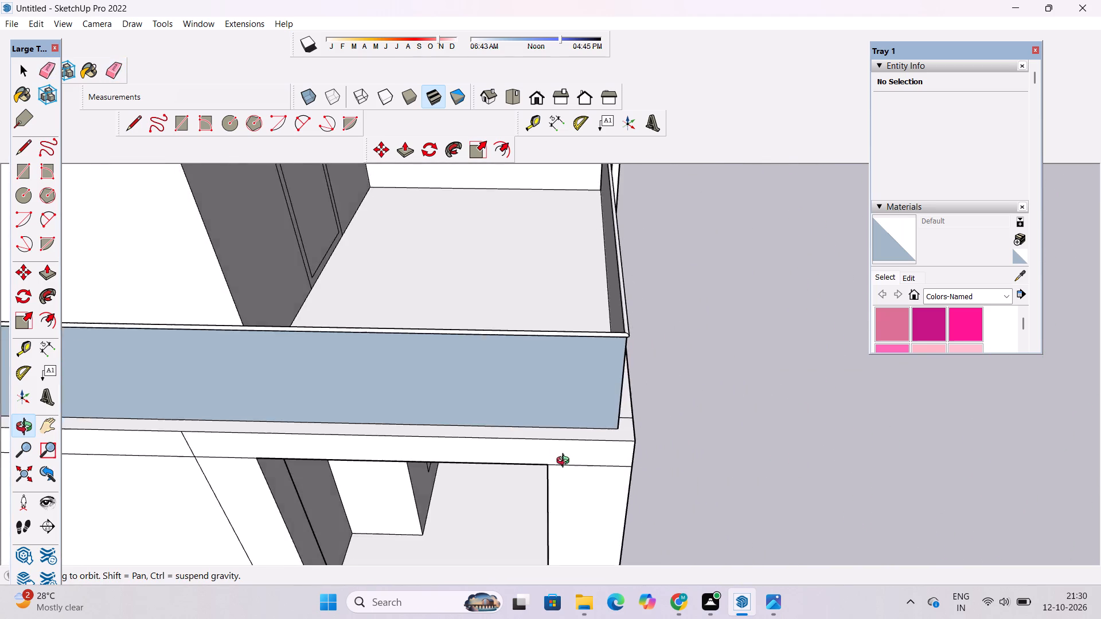
pyautogui.keyDown('shift'); pyautogui.moveTo(562, 458); pyautogui.dragTo(636, 503); pyautogui.keyUp('shift')
pyautogui.scroll(4, 666, 493)
pyautogui.moveTo(717, 495); pyautogui.dragTo(670, 481)
pyautogui.keyDown('shift'); pyautogui.moveTo(692, 480); pyautogui.dragTo(586, 476); pyautogui.keyUp('shift')
pyautogui.scroll(4, 626, 483)
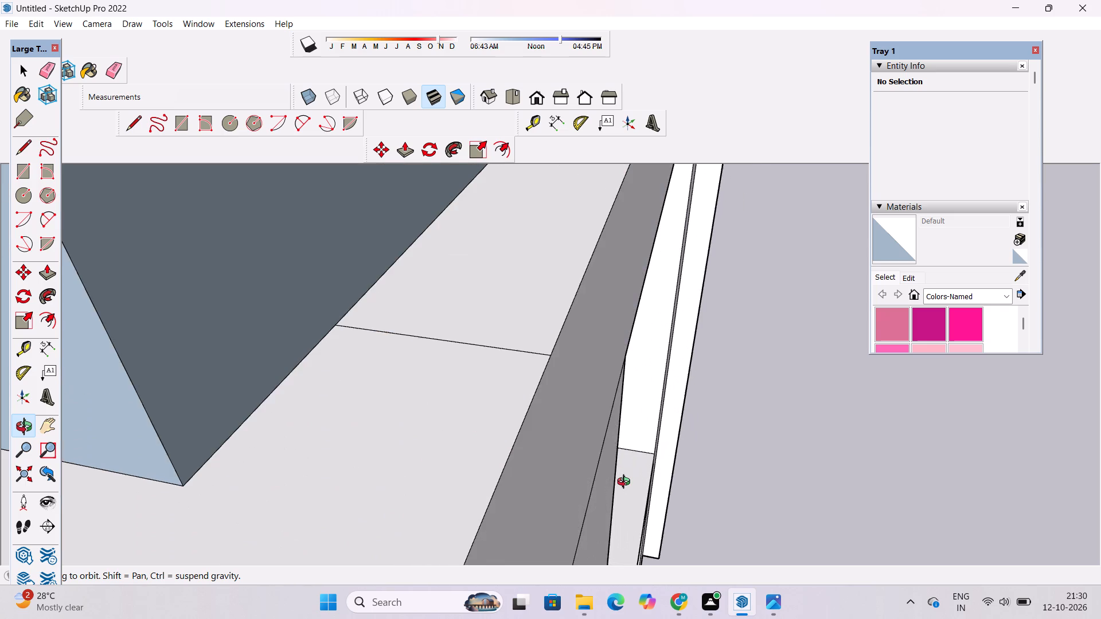
pyautogui.scroll(-2, 626, 483)
pyautogui.press('e')
pyautogui.moveTo(593, 440); pyautogui.dragTo(588, 451)
# Examine the slab ledge and its remaining cross lines at the corner where the long and short terrace panels meet.
pyautogui.press('o')
pyautogui.scroll(-8, 589, 448)
pyautogui.moveTo(658, 497); pyautogui.dragTo(666, 456)
pyautogui.scroll(-4, 671, 444)
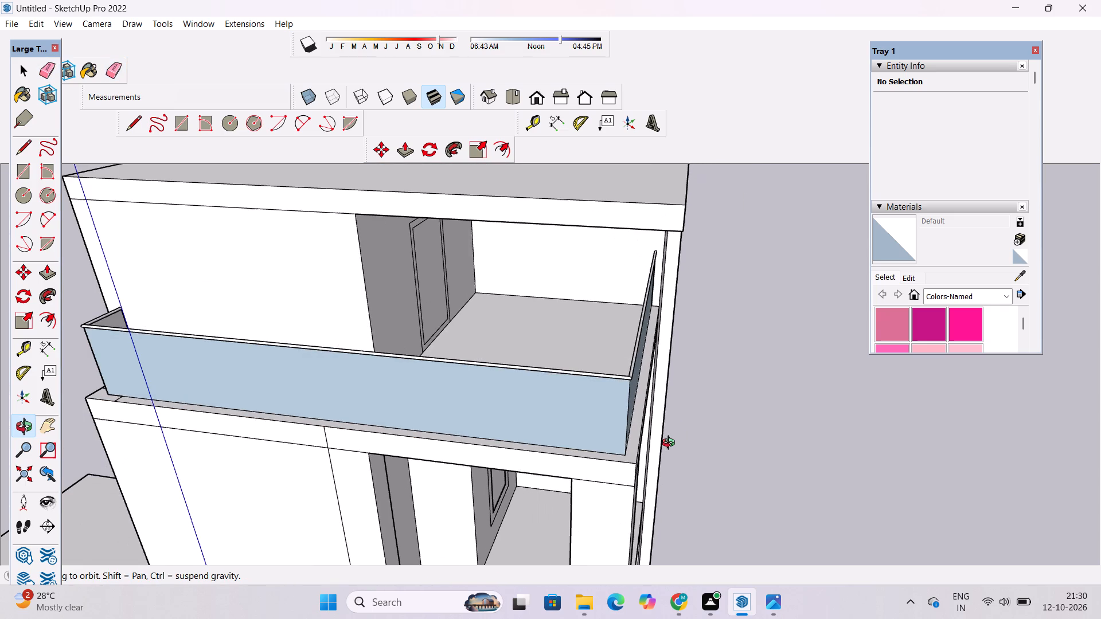
pyautogui.keyDown('shift'); pyautogui.moveTo(278, 456); pyautogui.dragTo(407, 500); pyautogui.keyUp('shift')
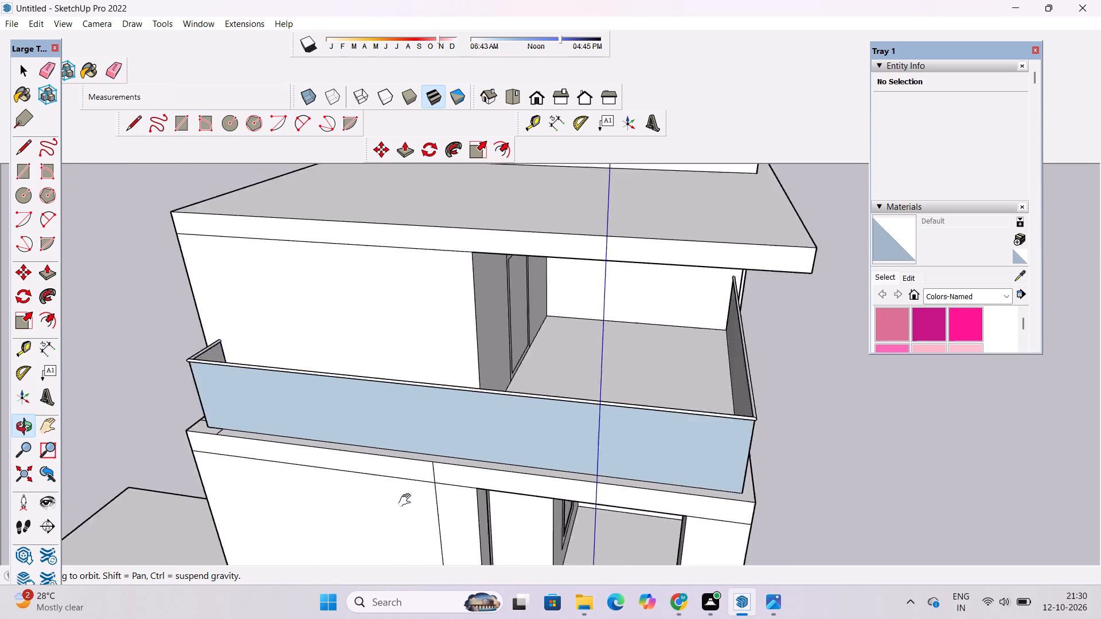
pyautogui.keyDown('shift'); pyautogui.moveTo(407, 500); pyautogui.dragTo(553, 576); pyautogui.keyUp('shift')
pyautogui.scroll(1, 396, 546)
pyautogui.keyDown('shift'); pyautogui.moveTo(425, 555); pyautogui.dragTo(454, 516); pyautogui.keyUp('shift')
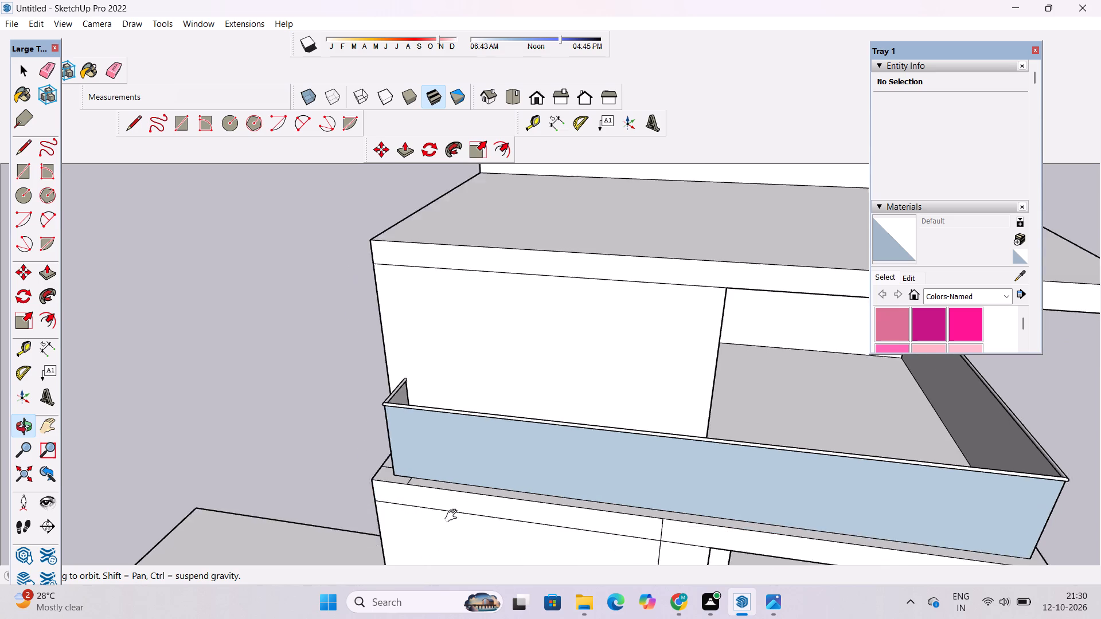
pyautogui.keyDown('shift'); pyautogui.moveTo(454, 516); pyautogui.dragTo(454, 515); pyautogui.keyUp('shift')
pyautogui.moveTo(452, 506); pyautogui.dragTo(569, 576)
pyautogui.scroll(5, 492, 539)
pyautogui.keyDown('shift'); pyautogui.moveTo(490, 534); pyautogui.dragTo(475, 496); pyautogui.keyUp('shift')
pyautogui.scroll(5, 438, 489)
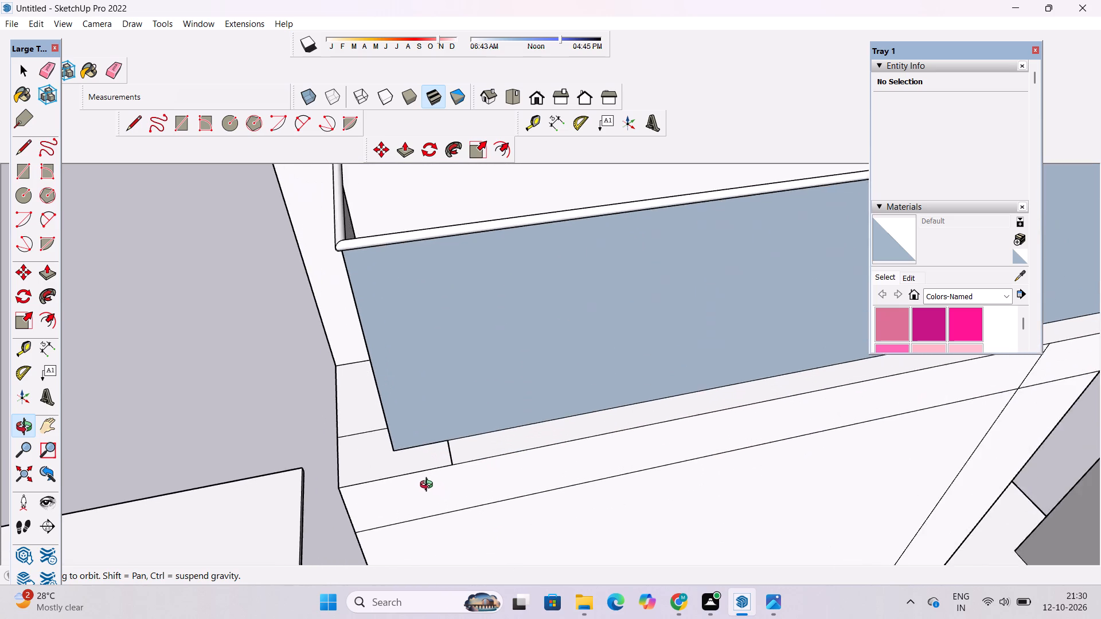
pyautogui.moveTo(429, 486); pyautogui.dragTo(528, 527)
pyautogui.scroll(7, 430, 495)
pyautogui.moveTo(432, 490); pyautogui.dragTo(638, 492)
pyautogui.moveTo(559, 540); pyautogui.dragTo(550, 441)
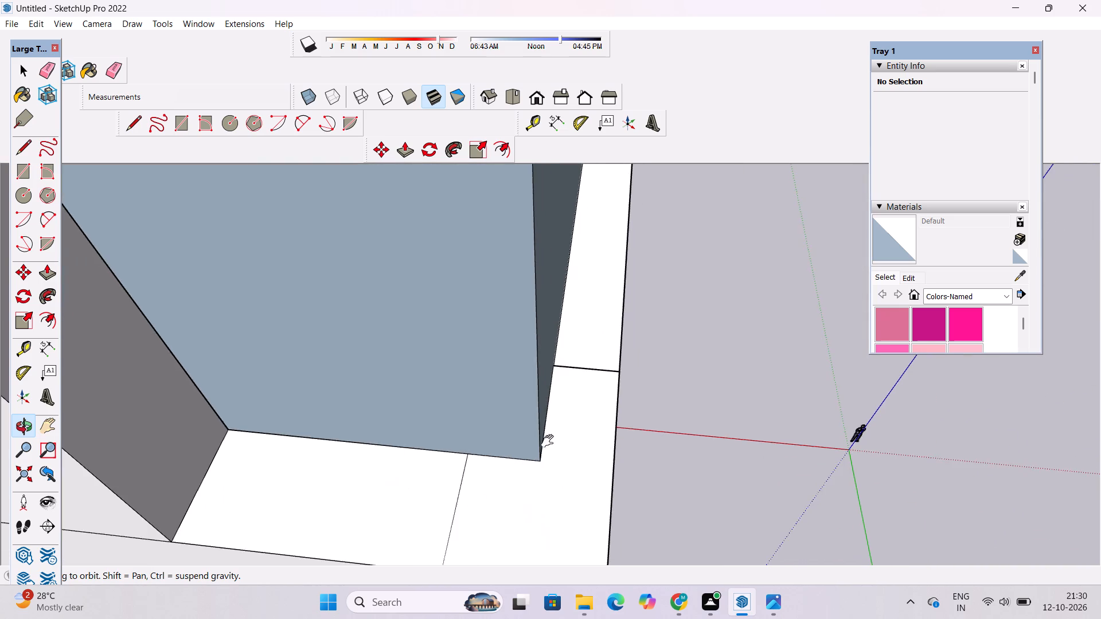
pyautogui.moveTo(479, 511); pyautogui.dragTo(571, 498)
pyautogui.keyDown('shift'); pyautogui.moveTo(568, 502); pyautogui.dragTo(538, 480); pyautogui.keyUp('shift')
pyautogui.moveTo(506, 494); pyautogui.dragTo(536, 476)
pyautogui.scroll(-6, 539, 473)
pyautogui.moveTo(723, 499); pyautogui.dragTo(373, 445)
pyautogui.keyDown('shift'); pyautogui.moveTo(794, 521); pyautogui.dragTo(608, 403); pyautogui.keyUp('shift')
pyautogui.scroll(-6, 607, 402)
pyautogui.moveTo(673, 422); pyautogui.dragTo(585, 430)
pyautogui.scroll(5, 563, 424)
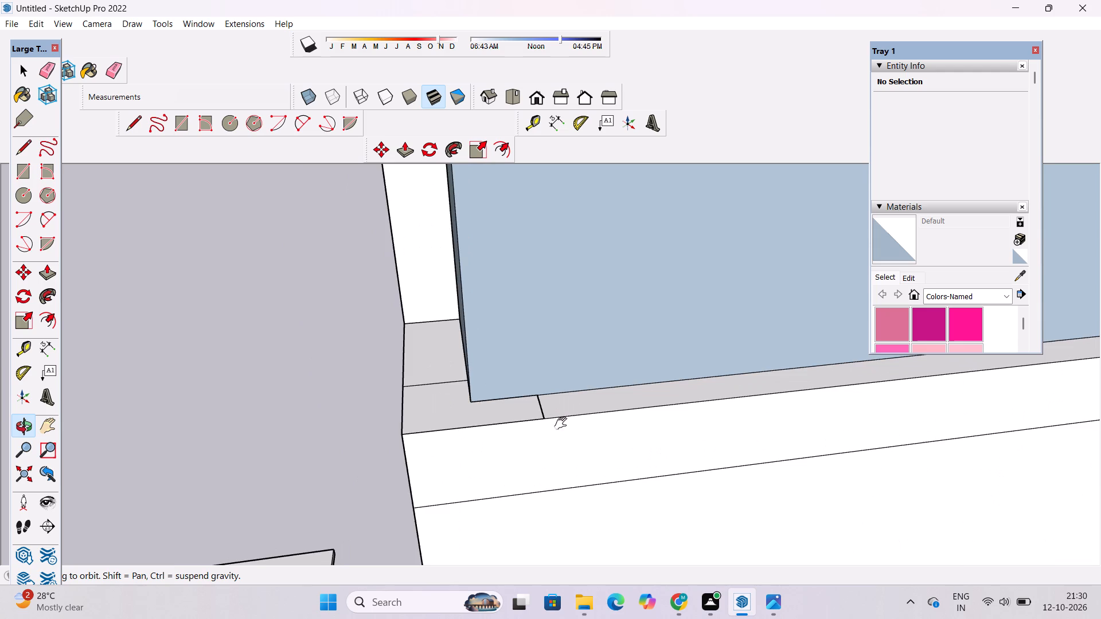
pyautogui.keyDown('shift'); pyautogui.moveTo(563, 424); pyautogui.dragTo(540, 424); pyautogui.keyUp('shift')
pyautogui.scroll(-3, 540, 426)
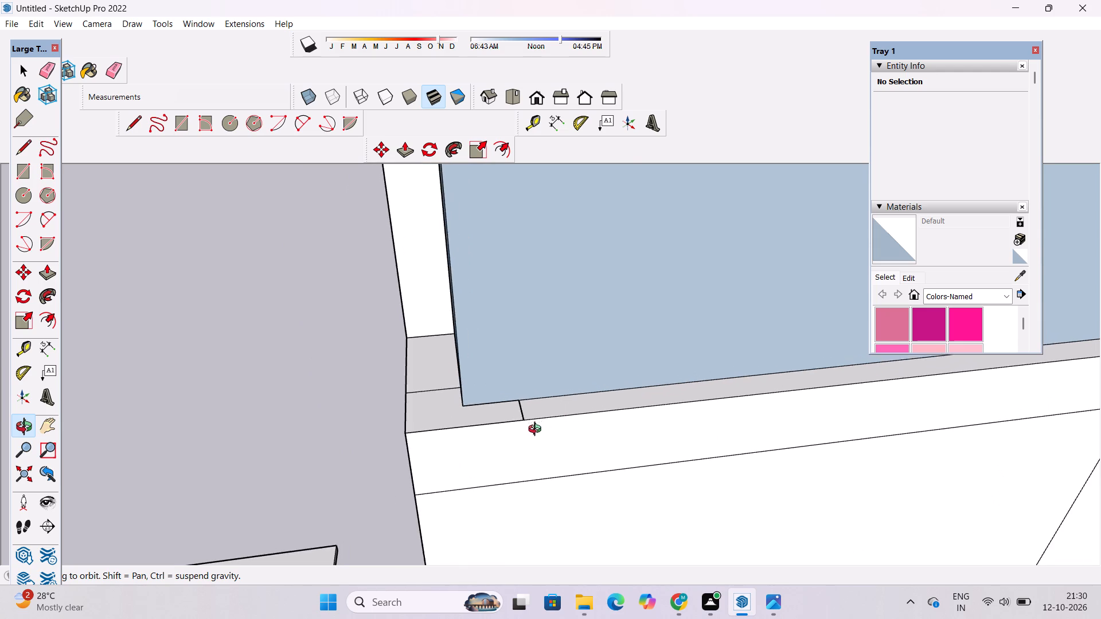
pyautogui.moveTo(546, 446); pyautogui.dragTo(667, 560)
pyautogui.scroll(5, 517, 476)
pyautogui.moveTo(545, 508); pyautogui.dragTo(530, 489)
pyautogui.moveTo(450, 480); pyautogui.dragTo(635, 512)
pyautogui.scroll(1, 584, 510)
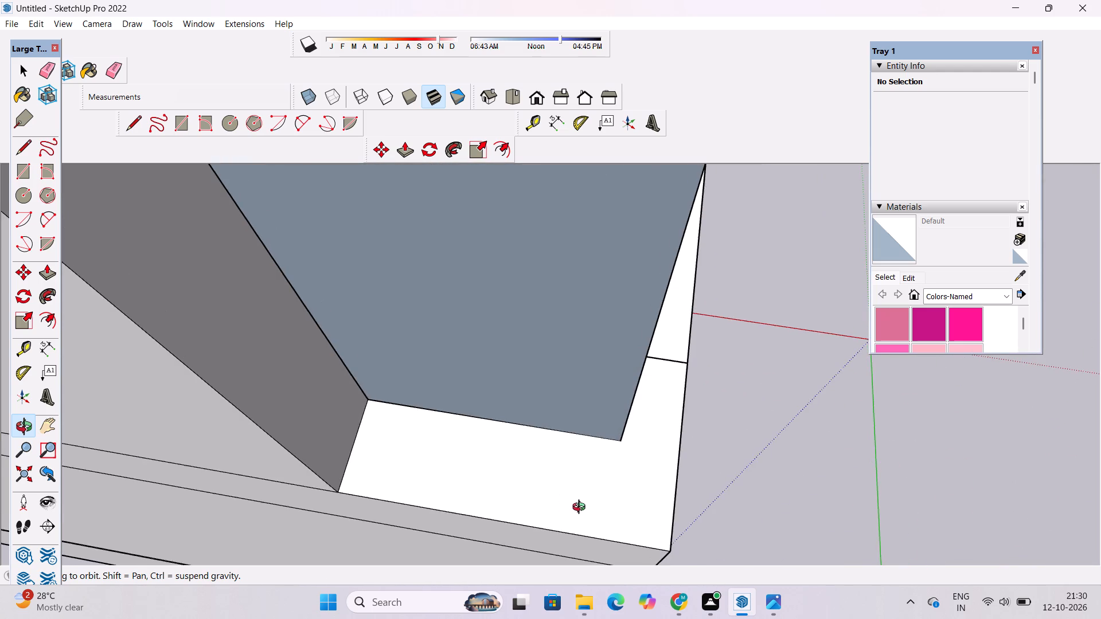
pyautogui.moveTo(518, 508); pyautogui.dragTo(615, 504)
pyautogui.moveTo(640, 492); pyautogui.dragTo(539, 476)
pyautogui.moveTo(765, 457); pyautogui.dragTo(689, 444)
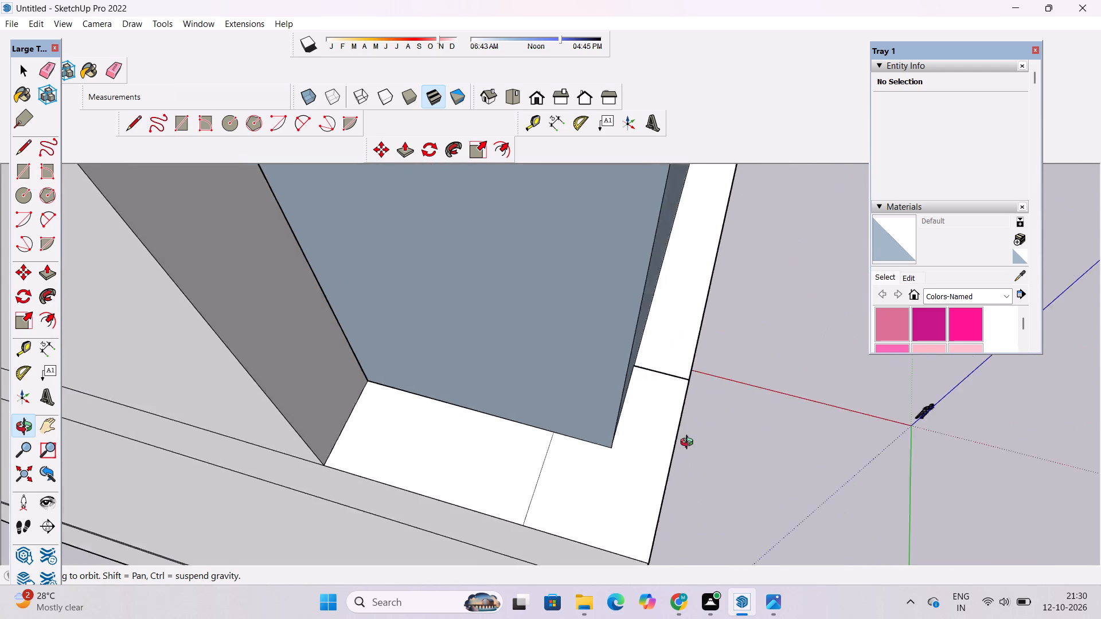
pyautogui.moveTo(689, 444); pyautogui.dragTo(585, 381)
pyautogui.moveTo(730, 447); pyautogui.dragTo(663, 445)
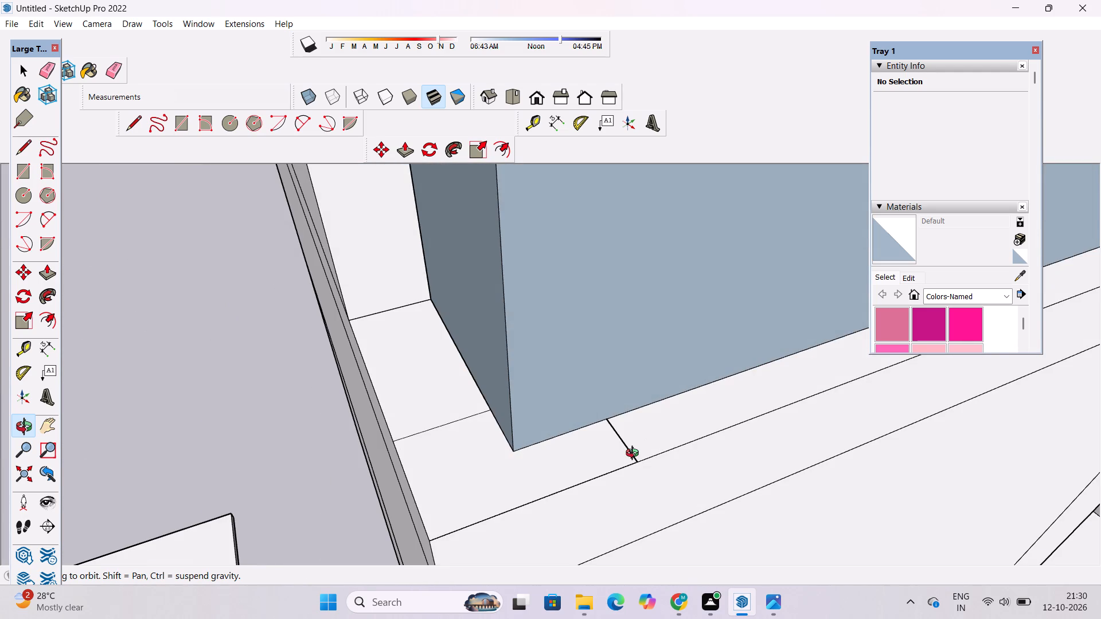
pyautogui.scroll(-2, 635, 455)
pyautogui.moveTo(646, 460); pyautogui.dragTo(610, 455)
pyautogui.moveTo(599, 471); pyautogui.dragTo(663, 494)
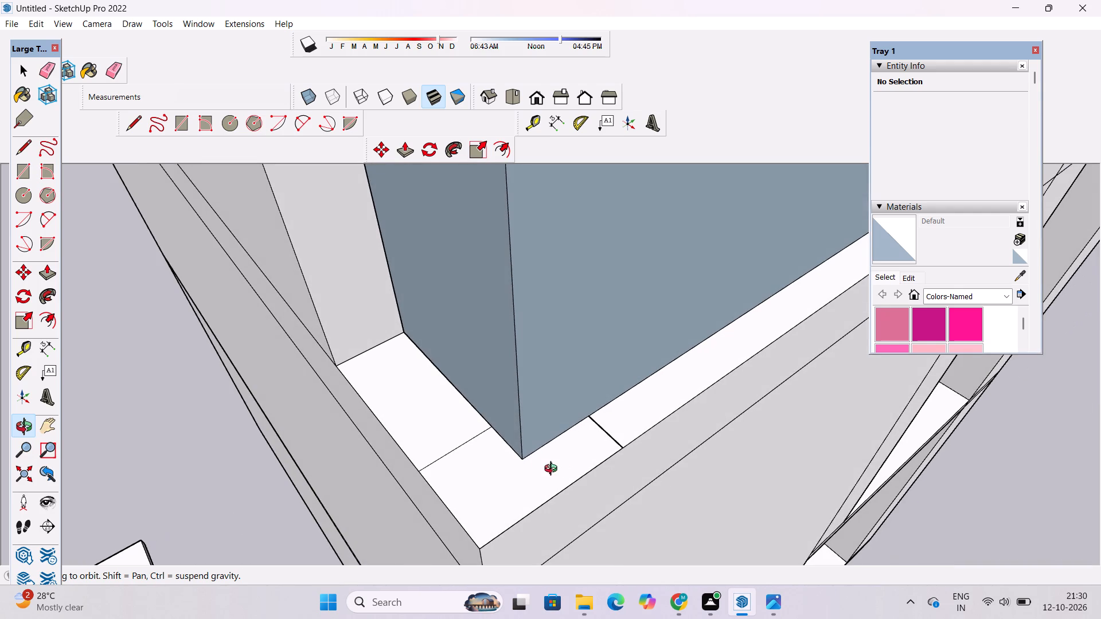
pyautogui.scroll(4, 515, 468)
pyautogui.moveTo(494, 470); pyautogui.dragTo(687, 472)
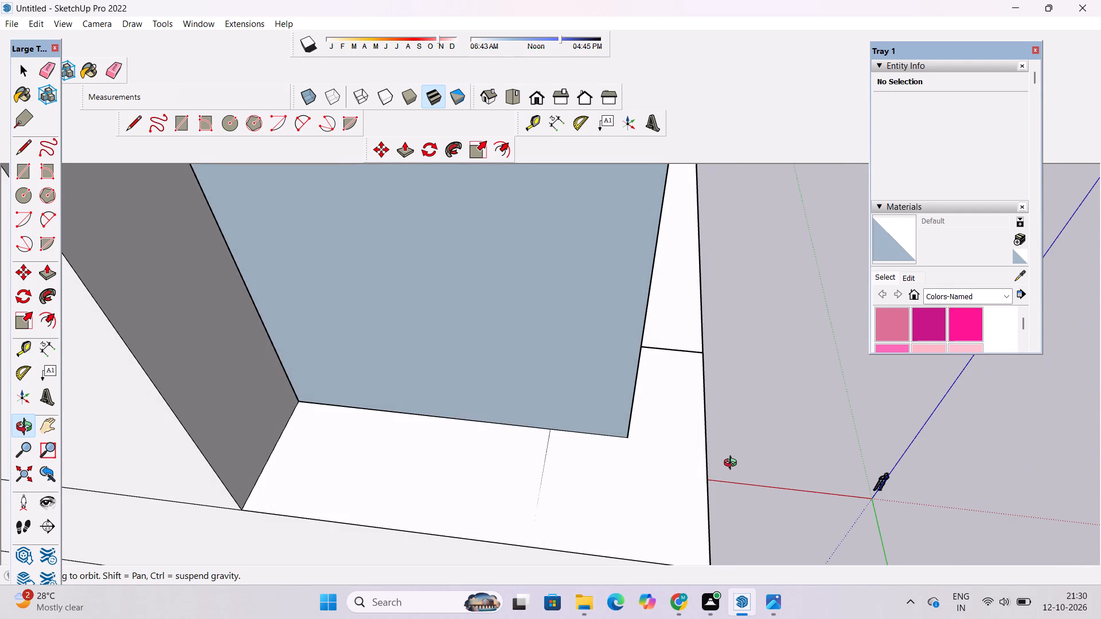
pyautogui.scroll(-4, 732, 465)
pyautogui.moveTo(863, 502); pyautogui.dragTo(683, 470)
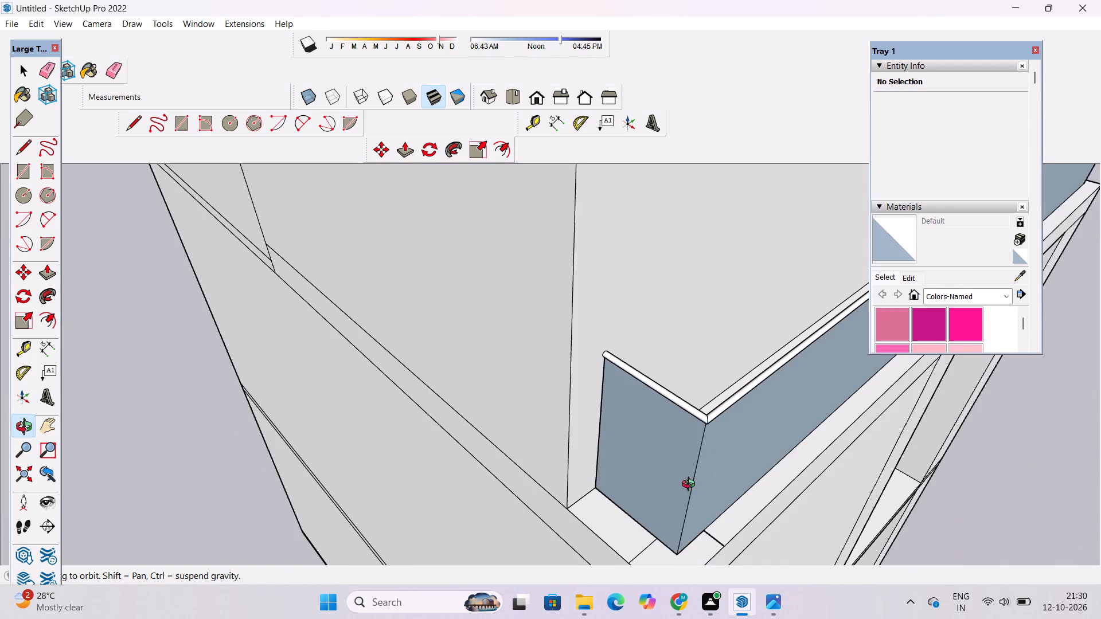
# Examine the long terrace panel, its top rail and the slab edge below it from the front and side.
pyautogui.scroll(-4, 698, 495)
pyautogui.keyDown('shift'); pyautogui.moveTo(842, 526); pyautogui.dragTo(608, 392); pyautogui.keyUp('shift')
pyautogui.scroll(-5, 597, 358)
pyautogui.keyDown('shift'); pyautogui.moveTo(737, 332); pyautogui.dragTo(663, 401); pyautogui.keyUp('shift')
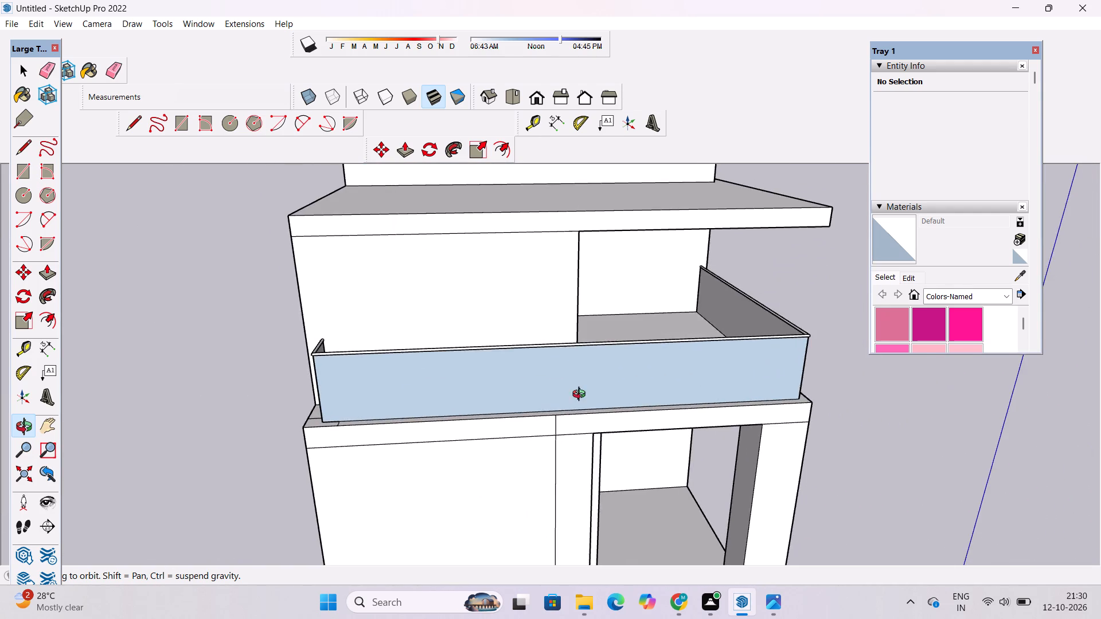
pyautogui.moveTo(581, 395); pyautogui.dragTo(799, 413)
pyautogui.scroll(4, 615, 325)
pyautogui.moveTo(616, 334); pyautogui.dragTo(714, 373)
pyautogui.scroll(8, 706, 375)
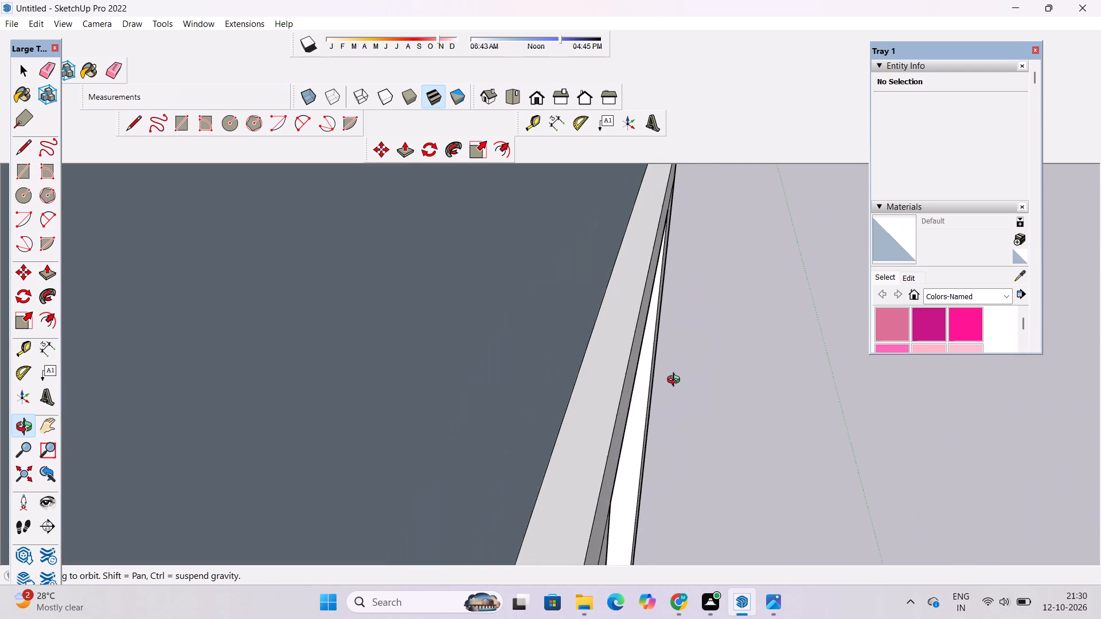
pyautogui.scroll(-7, 782, 336)
pyautogui.moveTo(649, 362); pyautogui.dragTo(679, 362)
pyautogui.moveTo(835, 374); pyautogui.dragTo(653, 342)
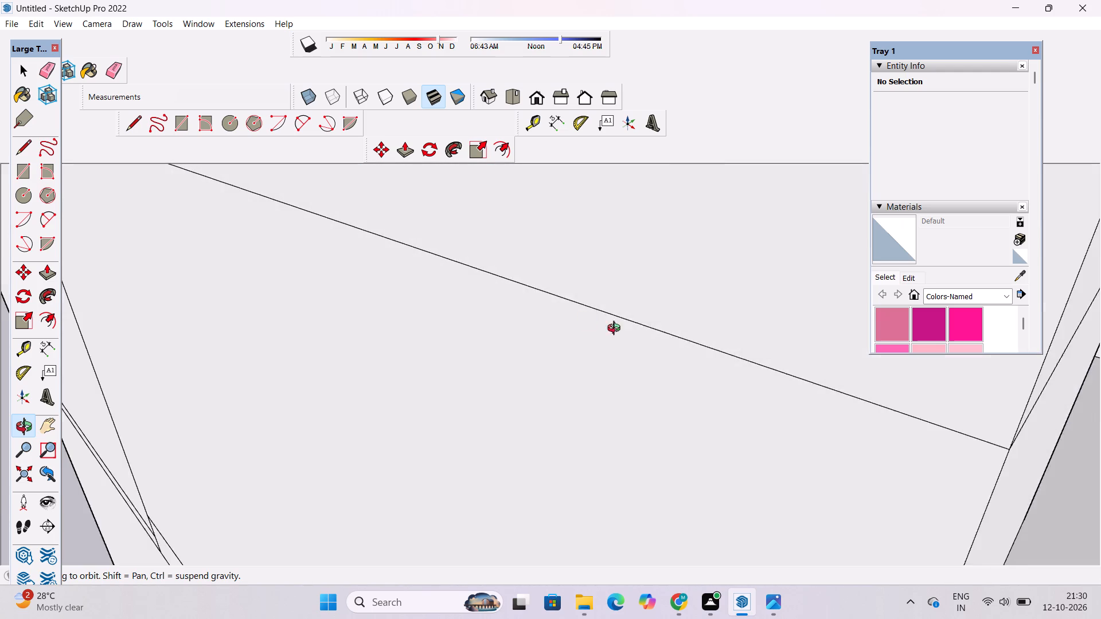
pyautogui.scroll(-5, 557, 284)
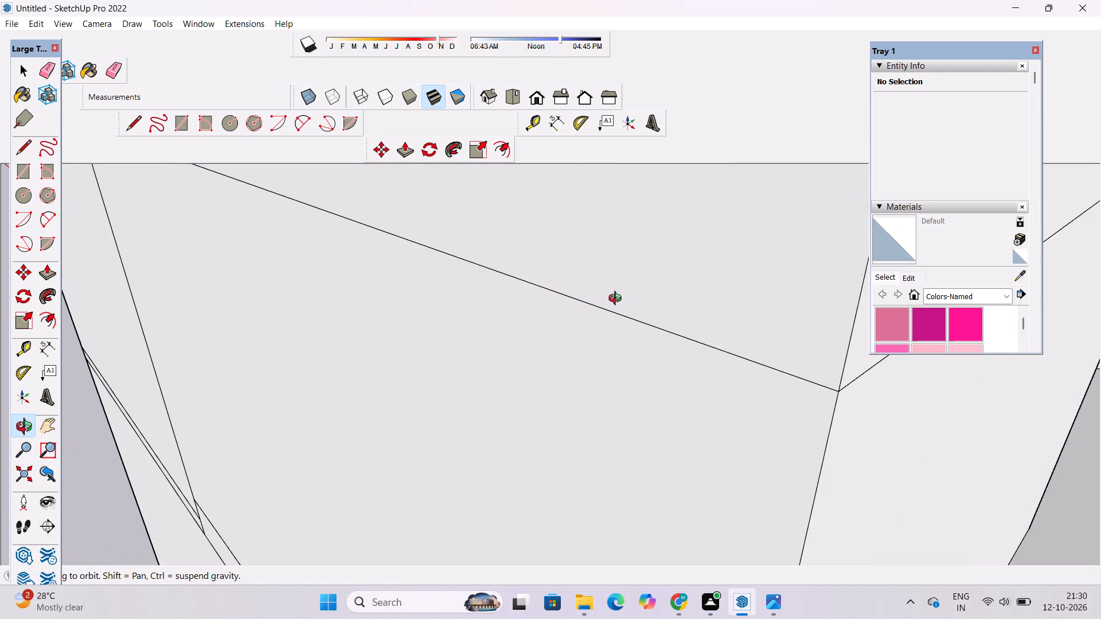
pyautogui.scroll(-3, 629, 303)
pyautogui.keyDown('shift'); pyautogui.moveTo(796, 405); pyautogui.dragTo(552, 288); pyautogui.keyUp('shift')
pyautogui.keyDown('shift'); pyautogui.scroll(-15, 483, 244); pyautogui.keyUp('shift')
pyautogui.moveTo(701, 365); pyautogui.dragTo(598, 370)
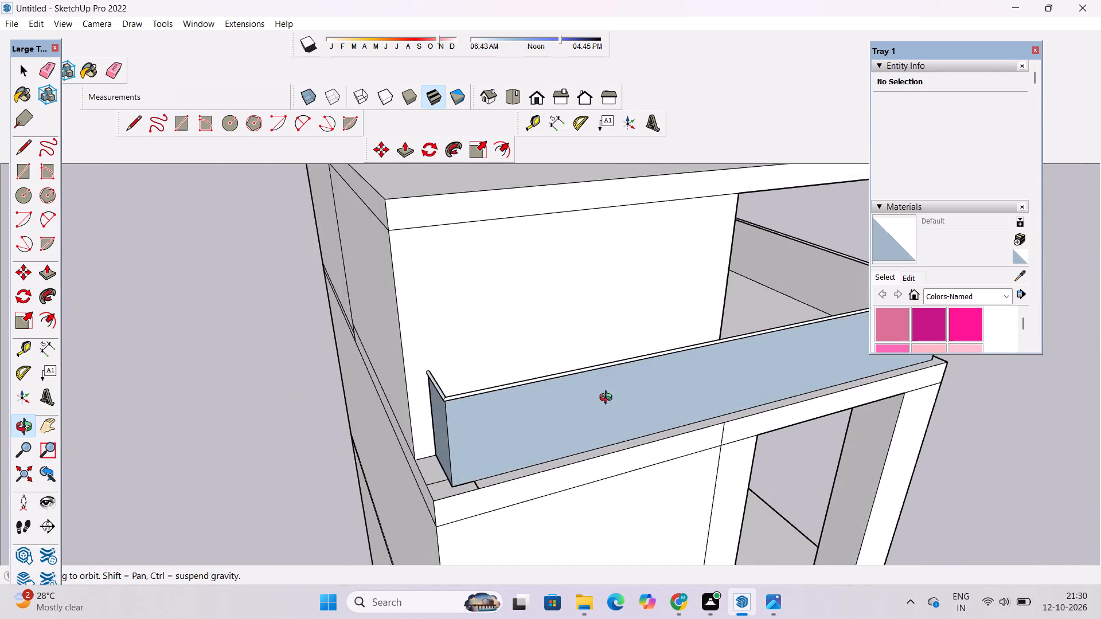
pyautogui.keyDown('shift'); pyautogui.moveTo(641, 425); pyautogui.dragTo(576, 373); pyautogui.keyUp('shift')
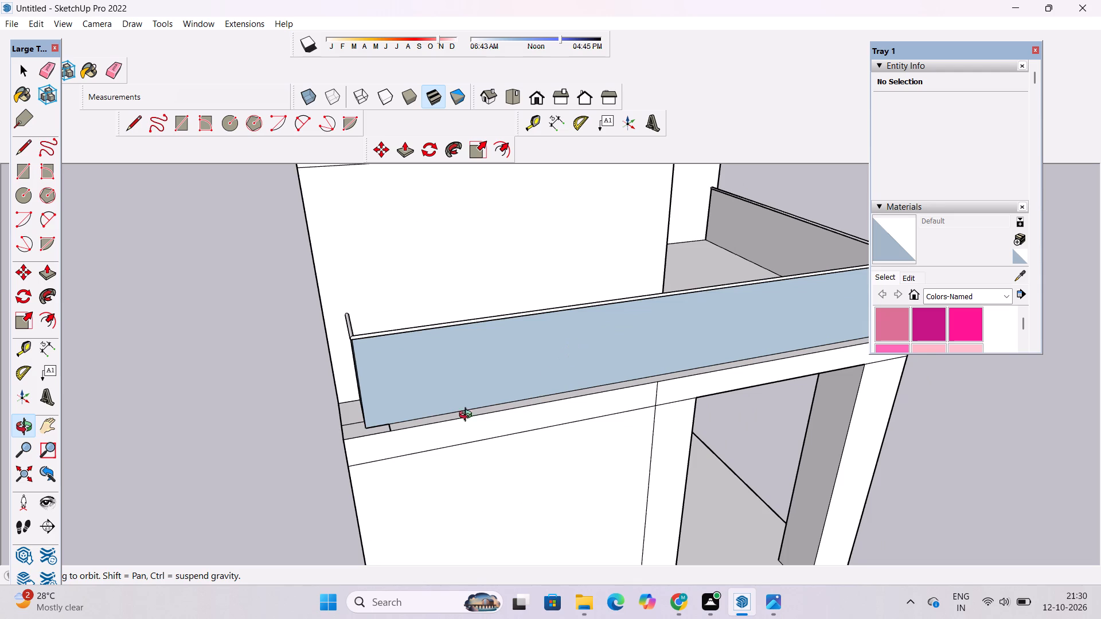
# Examine the opposite terrace corner, checking the panels, rail joint and slab edge from outside and above.
pyautogui.keyDown('shift'); pyautogui.scroll(-6, 557, 389); pyautogui.keyUp('shift')
pyautogui.keyDown('shift'); pyautogui.moveTo(717, 399); pyautogui.dragTo(487, 419); pyautogui.keyUp('shift')
pyautogui.moveTo(556, 428); pyautogui.dragTo(317, 430)
pyautogui.scroll(6, 516, 386)
pyautogui.keyDown('shift'); pyautogui.scroll(-5, 542, 333); pyautogui.keyUp('shift')
pyautogui.keyDown('shift'); pyautogui.moveTo(599, 351); pyautogui.dragTo(615, 430); pyautogui.keyUp('shift')
pyautogui.scroll(4, 478, 451)
pyautogui.keyDown('shift'); pyautogui.moveTo(499, 465); pyautogui.dragTo(499, 381); pyautogui.keyUp('shift')
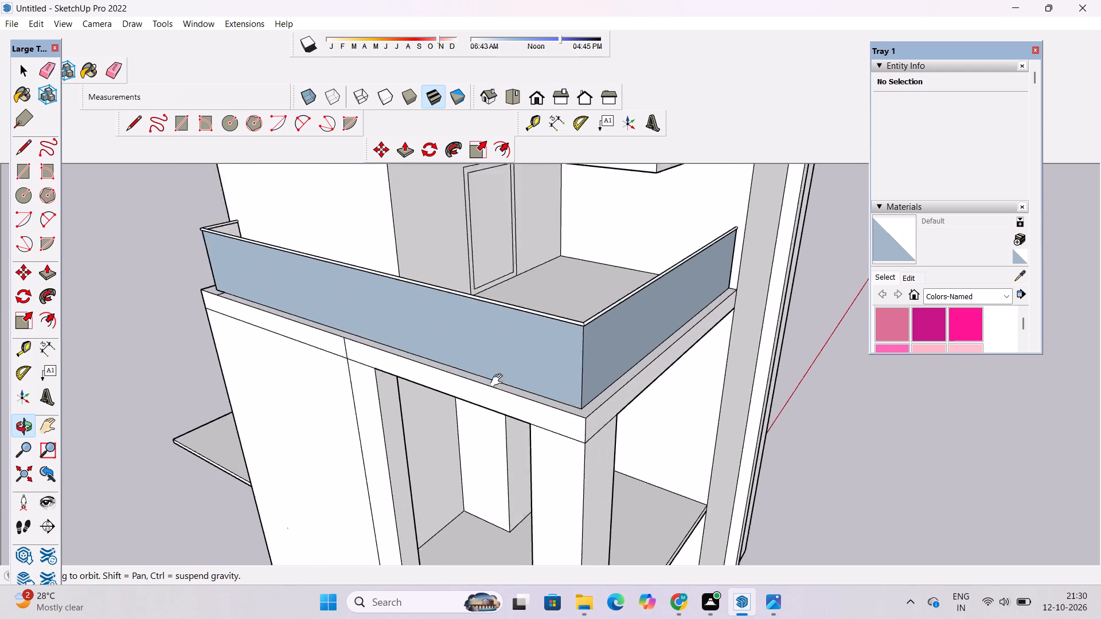
pyautogui.keyDown('shift'); pyautogui.moveTo(499, 381); pyautogui.dragTo(499, 376); pyautogui.keyUp('shift')
pyautogui.moveTo(512, 369); pyautogui.dragTo(721, 502)
pyautogui.scroll(7, 677, 398)
pyautogui.moveTo(825, 398); pyautogui.dragTo(676, 413)
pyautogui.scroll(-2, 684, 410)
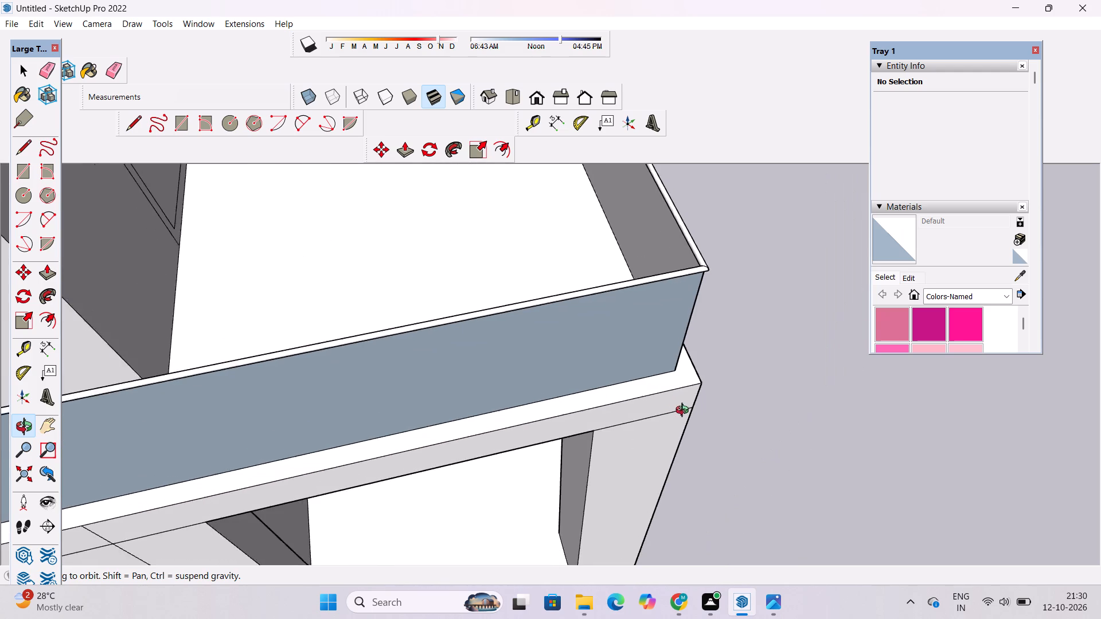
pyautogui.scroll(-3, 685, 412)
pyautogui.moveTo(861, 421); pyautogui.dragTo(805, 423)
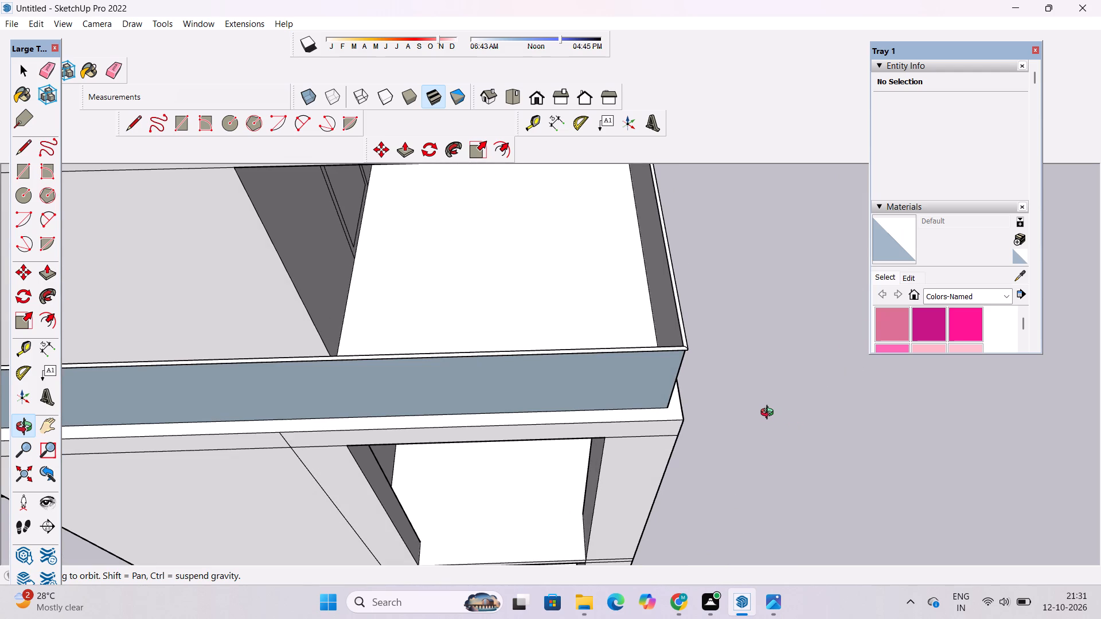
pyautogui.scroll(-1, 770, 414)
pyautogui.moveTo(783, 434); pyautogui.dragTo(680, 425)
pyautogui.moveTo(713, 450); pyautogui.dragTo(615, 409)
pyautogui.scroll(1, 609, 393)
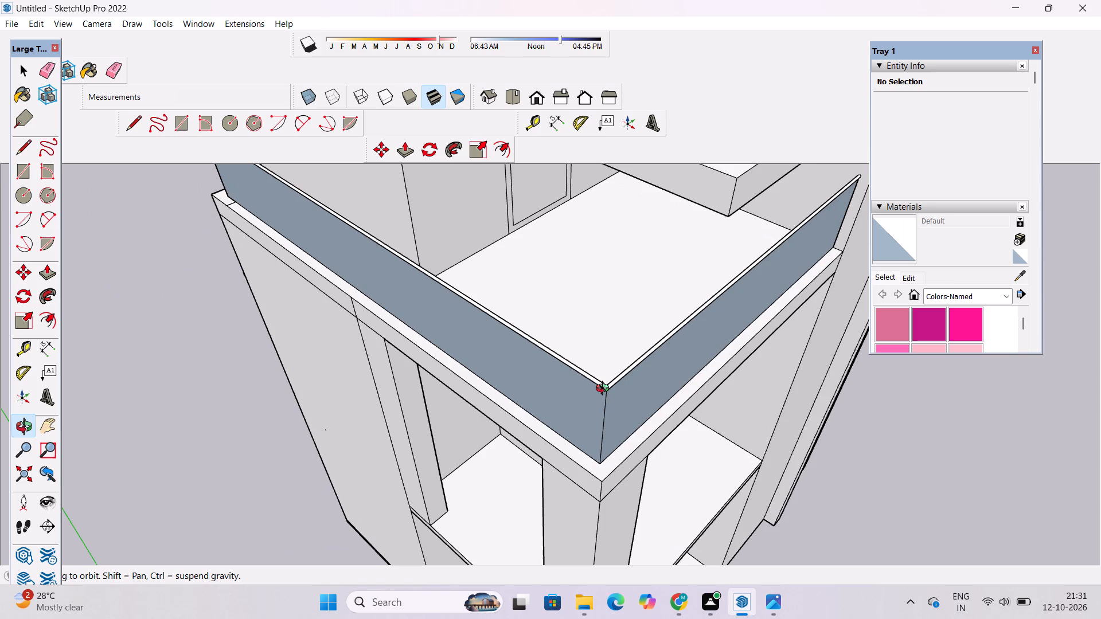
pyautogui.scroll(-2, 647, 398)
pyautogui.moveTo(636, 405); pyautogui.dragTo(657, 363)
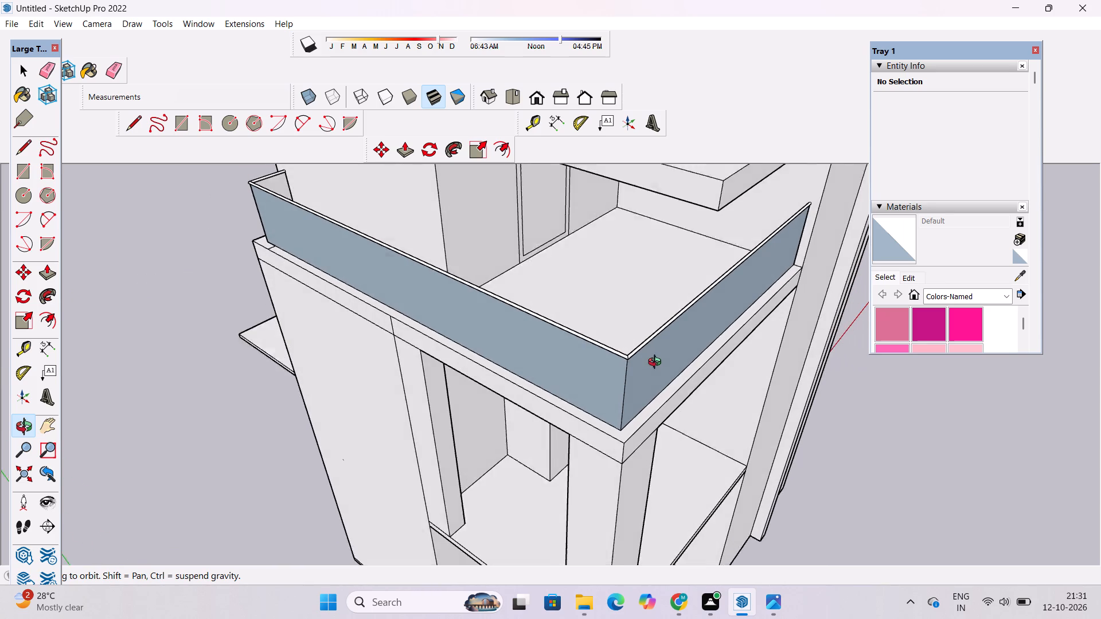
pyautogui.moveTo(657, 363); pyautogui.dragTo(657, 366)
pyautogui.scroll(-4, 674, 384)
pyautogui.moveTo(645, 419); pyautogui.dragTo(702, 358)
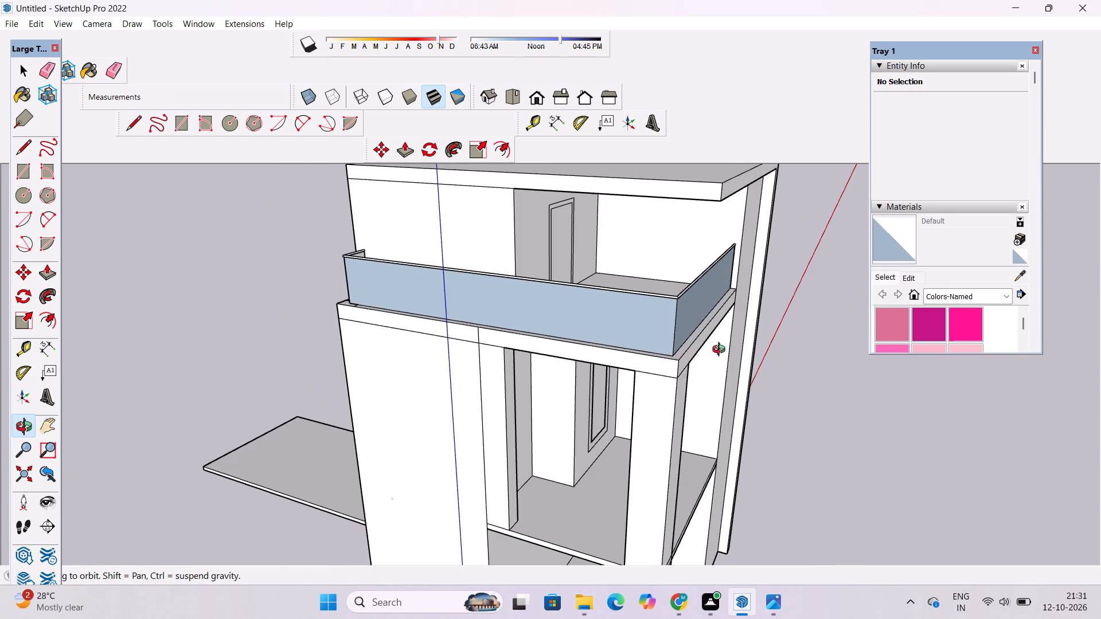
pyautogui.scroll(3, 721, 351)
pyautogui.moveTo(868, 366); pyautogui.dragTo(690, 383)
pyautogui.scroll(-6, 652, 374)
pyautogui.moveTo(637, 381); pyautogui.dragTo(761, 477)
pyautogui.keyDown('shift'); pyautogui.moveTo(661, 376); pyautogui.dragTo(688, 460); pyautogui.keyUp('shift')
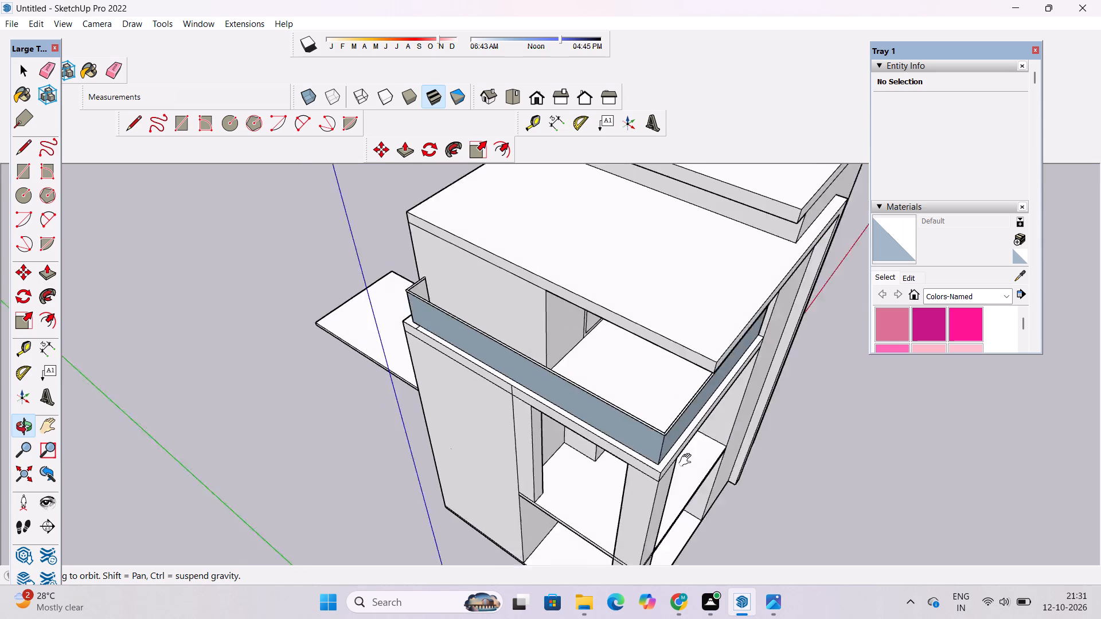
pyautogui.keyDown('shift'); pyautogui.moveTo(688, 460); pyautogui.dragTo(688, 481); pyautogui.keyUp('shift')
# Recess the door face inside its frame on the upper terrace wall by 2" with Push/Pull.
pyautogui.moveTo(746, 506); pyautogui.dragTo(685, 369)
pyautogui.scroll(5, 678, 347)
pyautogui.moveTo(688, 409); pyautogui.dragTo(592, 408)
pyautogui.moveTo(591, 408); pyautogui.dragTo(601, 406)
pyautogui.moveTo(602, 406); pyautogui.dragTo(669, 410)
pyautogui.keyDown('shift'); pyautogui.moveTo(669, 409); pyautogui.dragTo(662, 406); pyautogui.keyUp('shift')
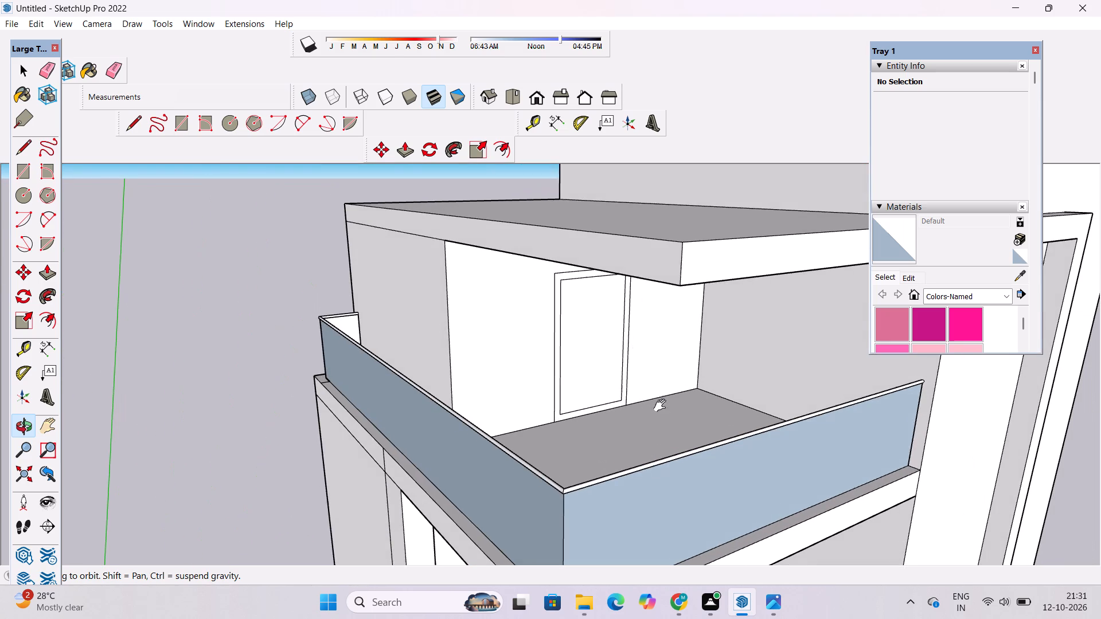
pyautogui.keyDown('shift'); pyautogui.moveTo(662, 406); pyautogui.dragTo(659, 406); pyautogui.keyUp('shift')
pyautogui.press('p')
pyautogui.click(600, 362)
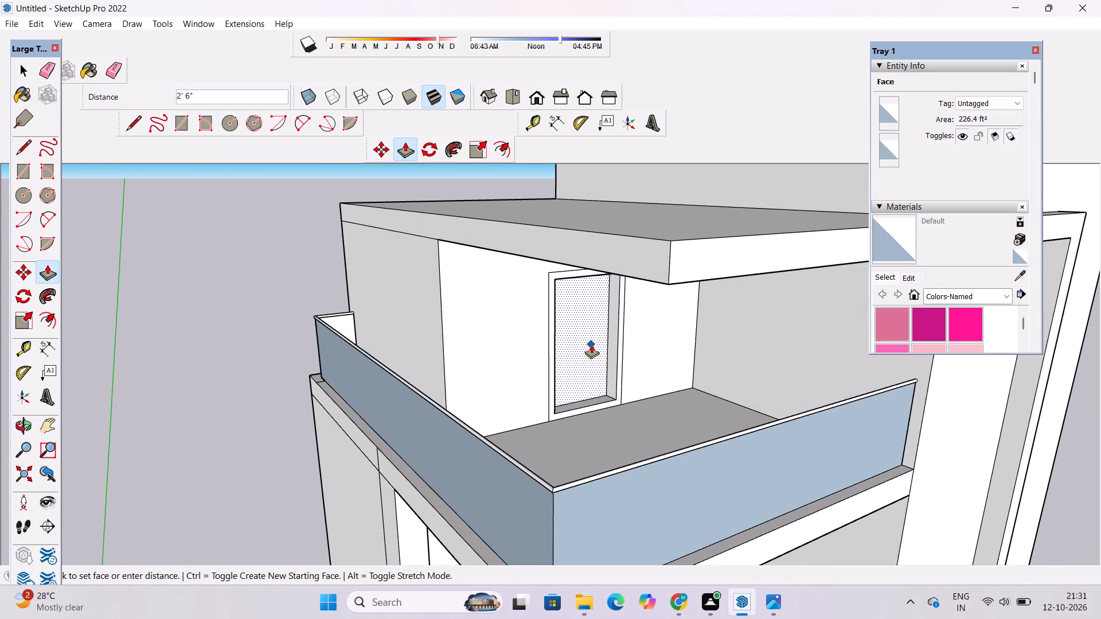
pyautogui.write('2"')
pyautogui.press('Return')
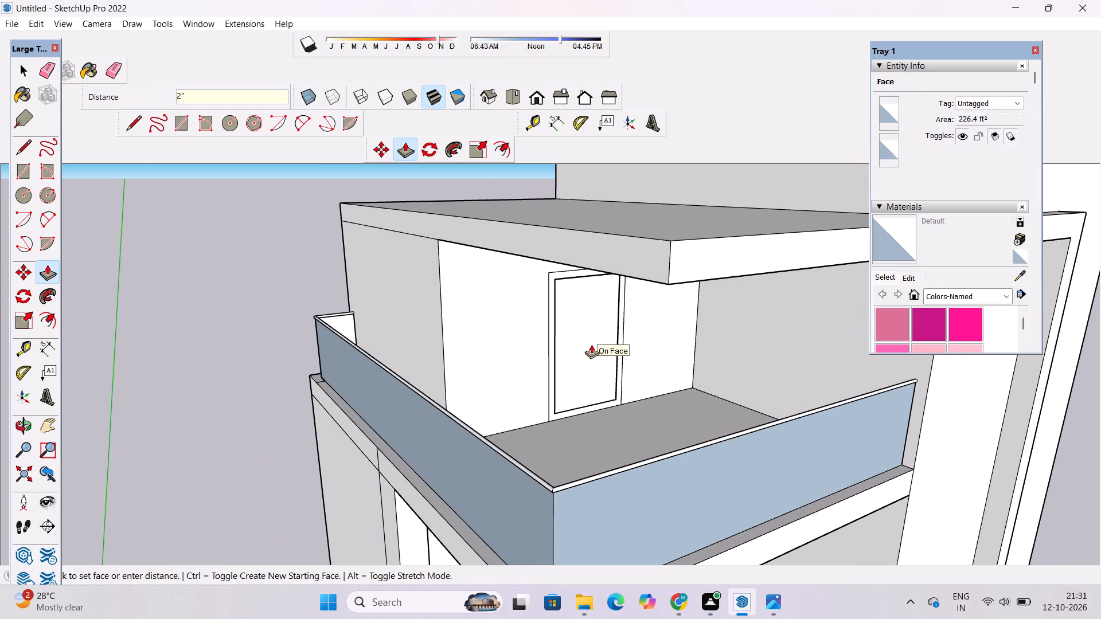
# Examine the terrace door, glass panels and floors above and below from the front and the corner.
pyautogui.press('o')
pyautogui.scroll(-5, 594, 346)
pyautogui.moveTo(608, 389); pyautogui.dragTo(614, 396)
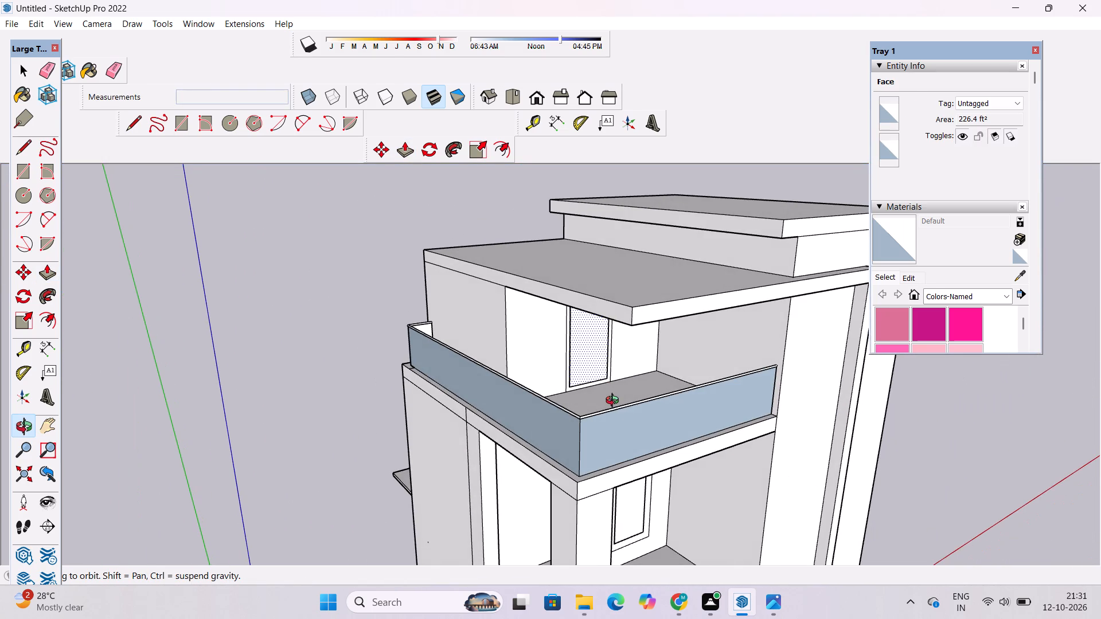
pyautogui.moveTo(666, 411); pyautogui.dragTo(503, 378)
pyautogui.moveTo(671, 449); pyautogui.dragTo(637, 438)
pyautogui.keyDown('shift'); pyautogui.moveTo(633, 440); pyautogui.dragTo(688, 476); pyautogui.keyUp('shift')
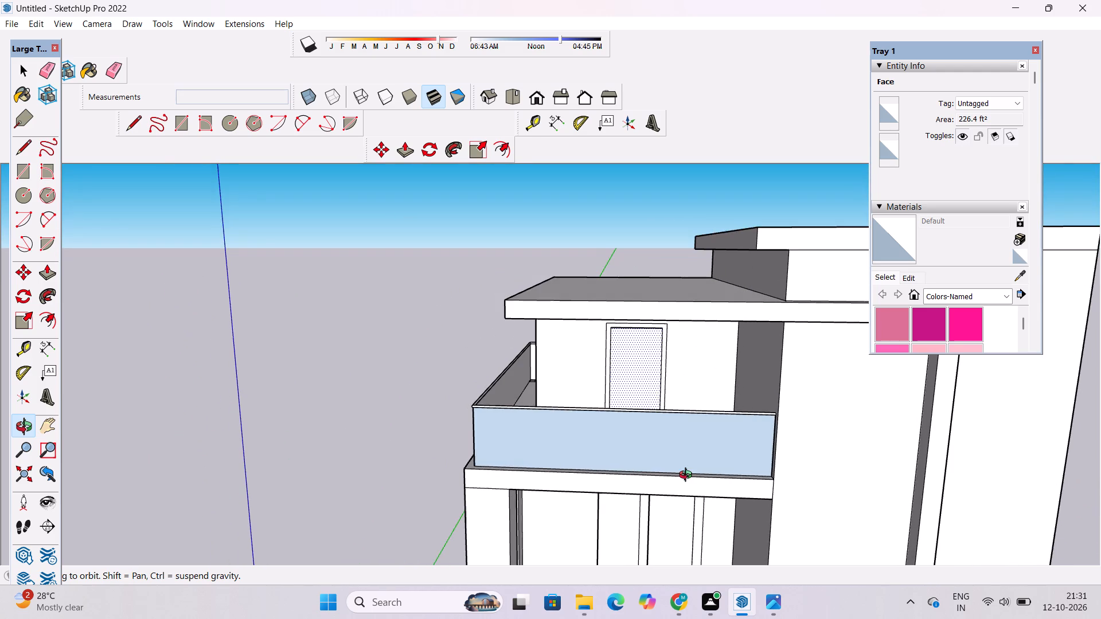
pyautogui.press('c')
pyautogui.press('o')
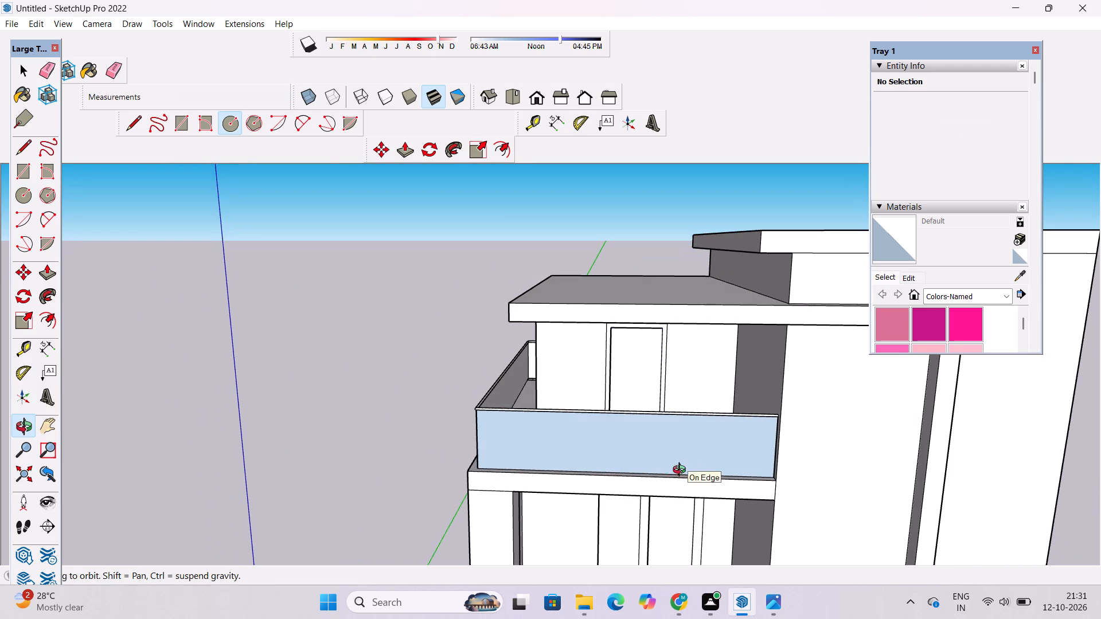
pyautogui.scroll(-4, 618, 423)
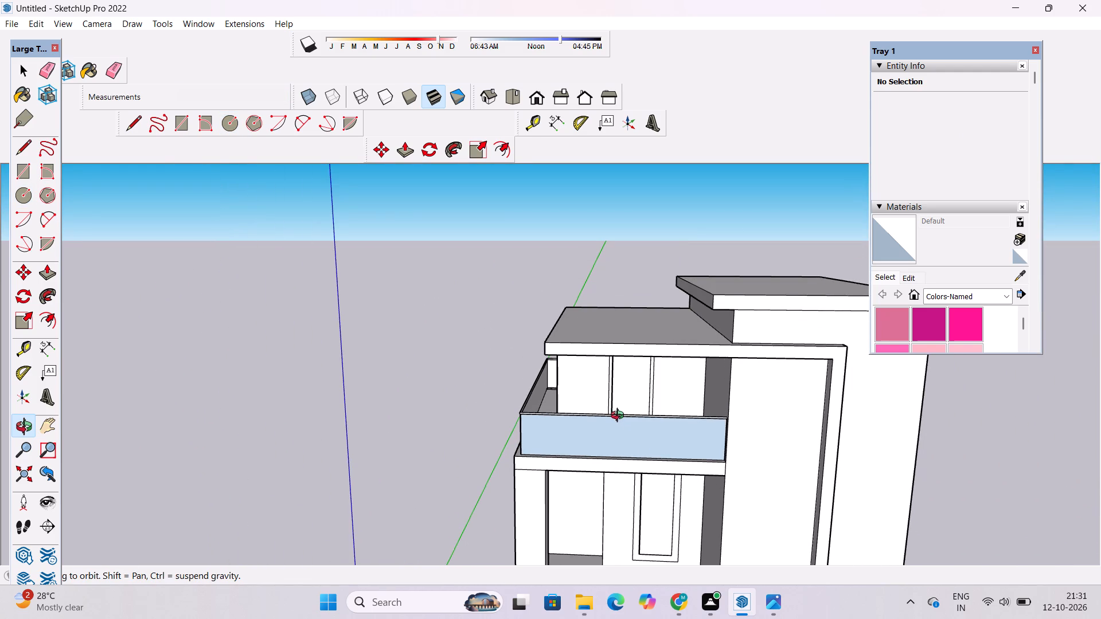
pyautogui.press('space')
pyautogui.press('o')
pyautogui.scroll(-4, 627, 387)
pyautogui.moveTo(631, 399); pyautogui.dragTo(647, 410)
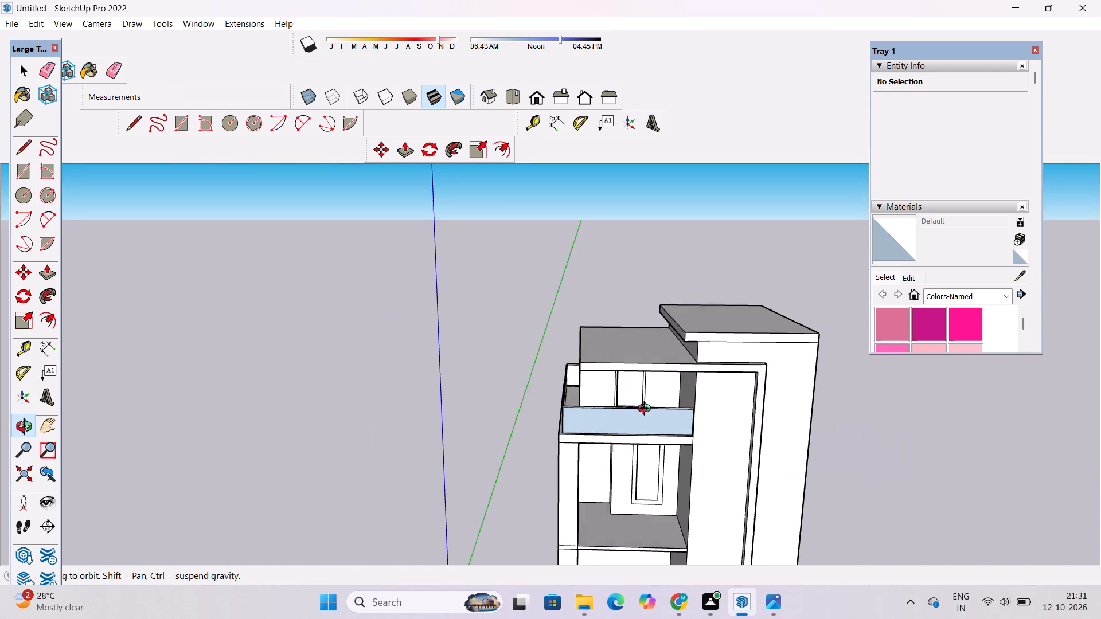
pyautogui.moveTo(647, 410); pyautogui.dragTo(735, 456)
pyautogui.scroll(8, 682, 429)
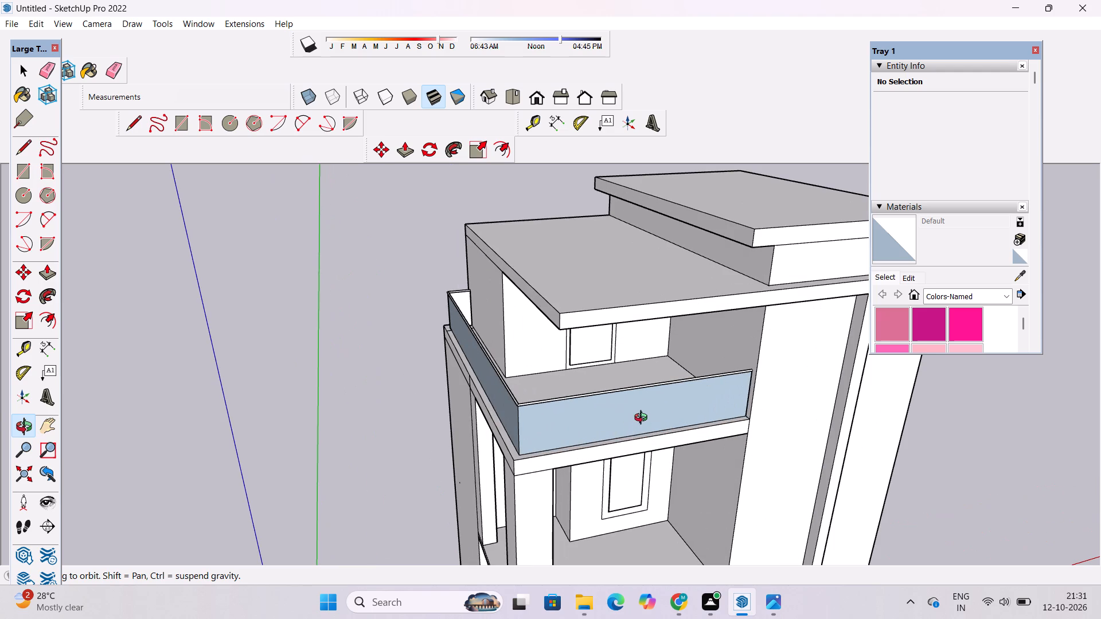
# Examine the far end of the terrace behind the long glass panel, from inside and from overhead.
pyautogui.scroll(5, 522, 341)
pyautogui.moveTo(521, 341); pyautogui.dragTo(485, 348)
pyautogui.scroll(4, 405, 342)
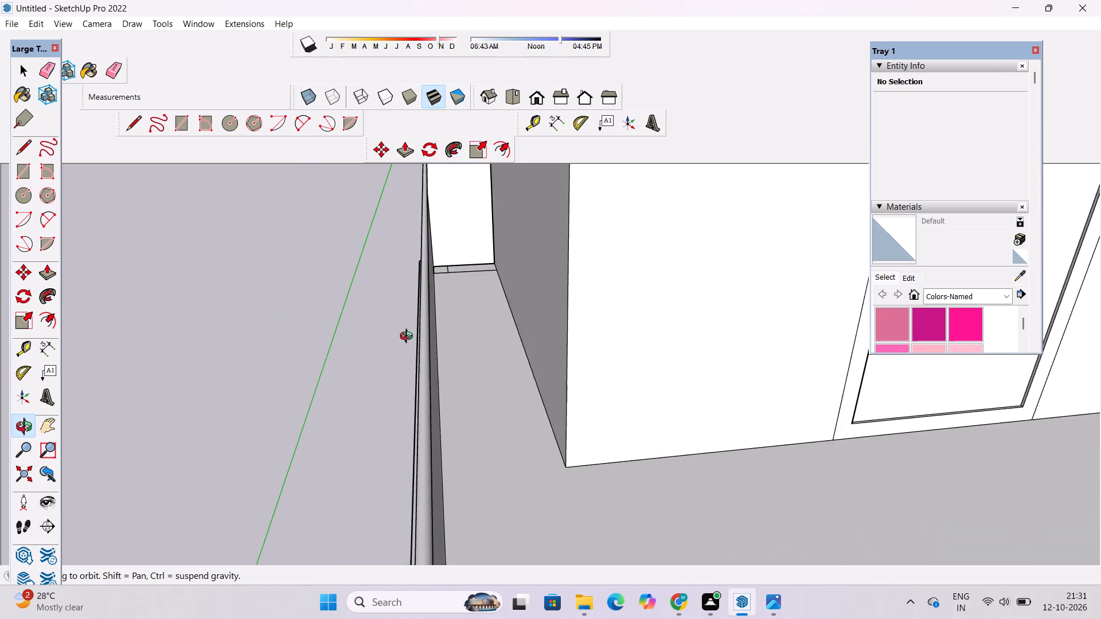
pyautogui.keyDown('shift'); pyautogui.moveTo(420, 331); pyautogui.dragTo(435, 342); pyautogui.keyUp('shift')
pyautogui.scroll(9, 466, 257)
pyautogui.moveTo(473, 307); pyautogui.dragTo(501, 330)
pyautogui.moveTo(548, 334); pyautogui.dragTo(482, 332)
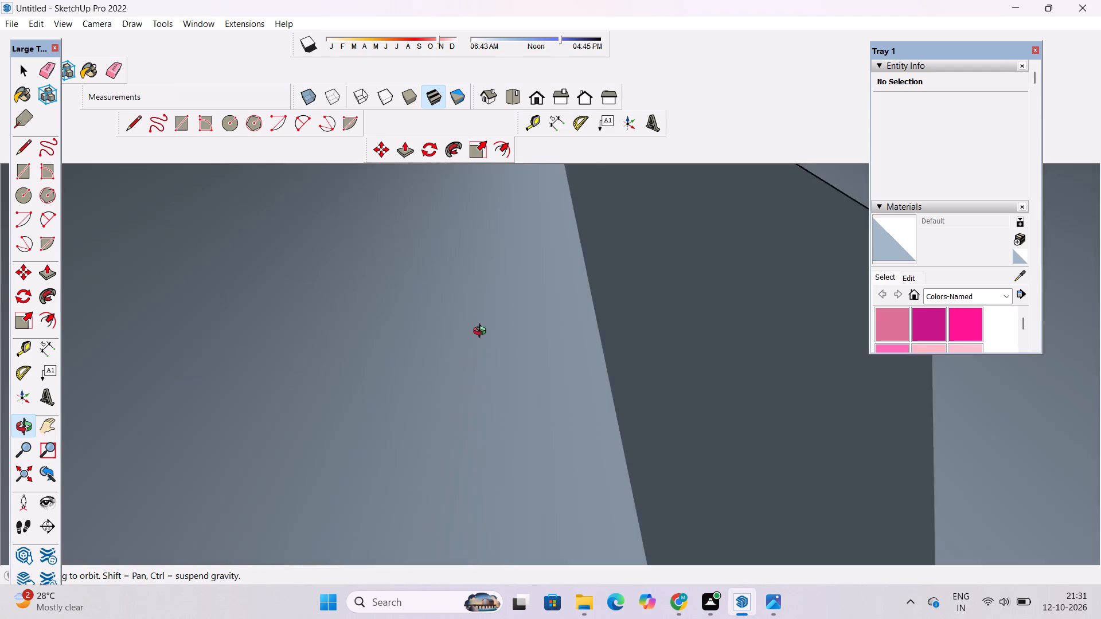
pyautogui.moveTo(482, 332); pyautogui.dragTo(460, 332)
pyautogui.scroll(-7, 487, 323)
pyautogui.click(507, 97)
pyautogui.scroll(-4, 530, 271)
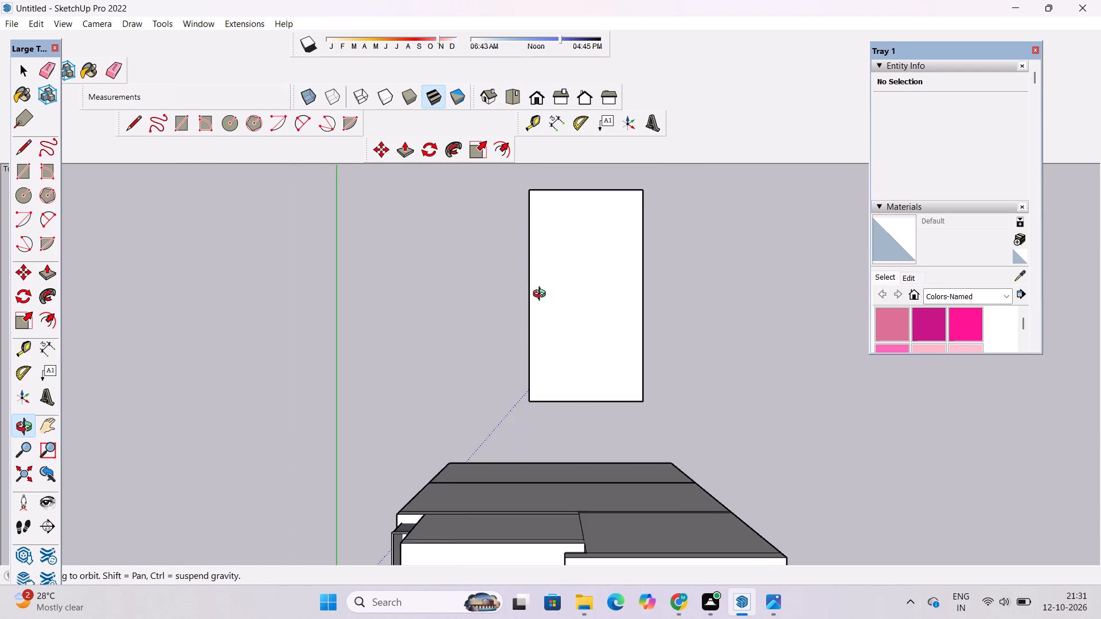
pyautogui.scroll(-7, 542, 295)
pyautogui.moveTo(628, 449); pyautogui.dragTo(678, 227)
pyautogui.moveTo(620, 506); pyautogui.dragTo(742, 469)
# Erase the short stray edge splitting the small slab strip at the far end, inside the long glass panel.
pyautogui.scroll(5, 512, 477)
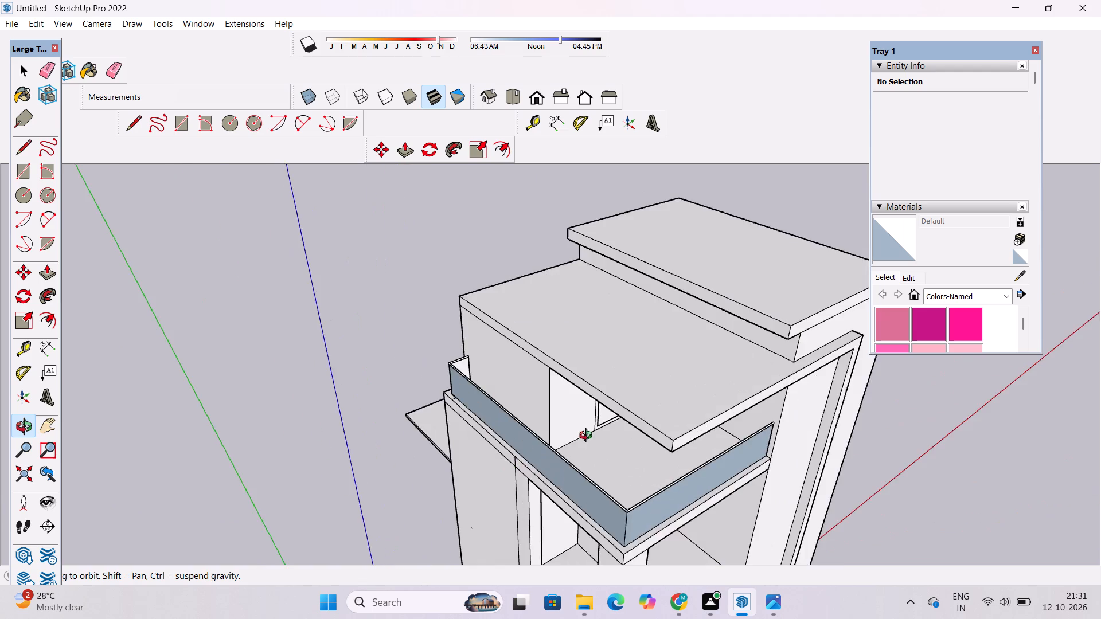
pyautogui.scroll(8, 588, 436)
pyautogui.moveTo(483, 412); pyautogui.dragTo(430, 459)
pyautogui.scroll(10, 425, 350)
pyautogui.keyDown('shift'); pyautogui.moveTo(422, 332); pyautogui.dragTo(530, 346); pyautogui.keyUp('shift')
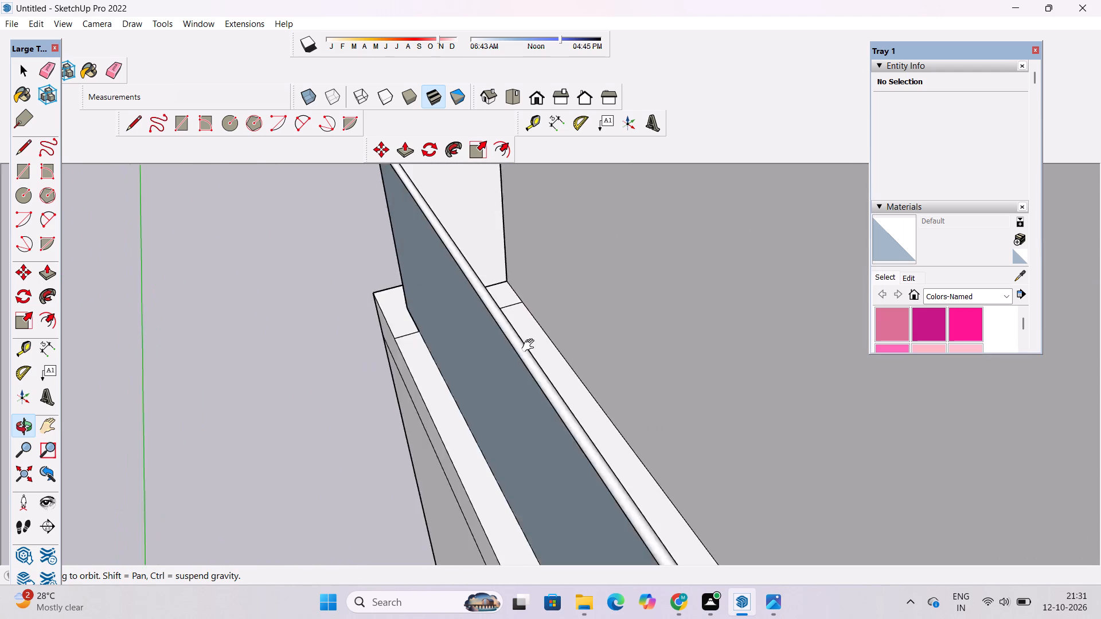
pyautogui.keyDown('shift'); pyautogui.moveTo(530, 346); pyautogui.dragTo(474, 369); pyautogui.keyUp('shift')
pyautogui.scroll(8, 404, 293)
pyautogui.moveTo(589, 311); pyautogui.dragTo(557, 324)
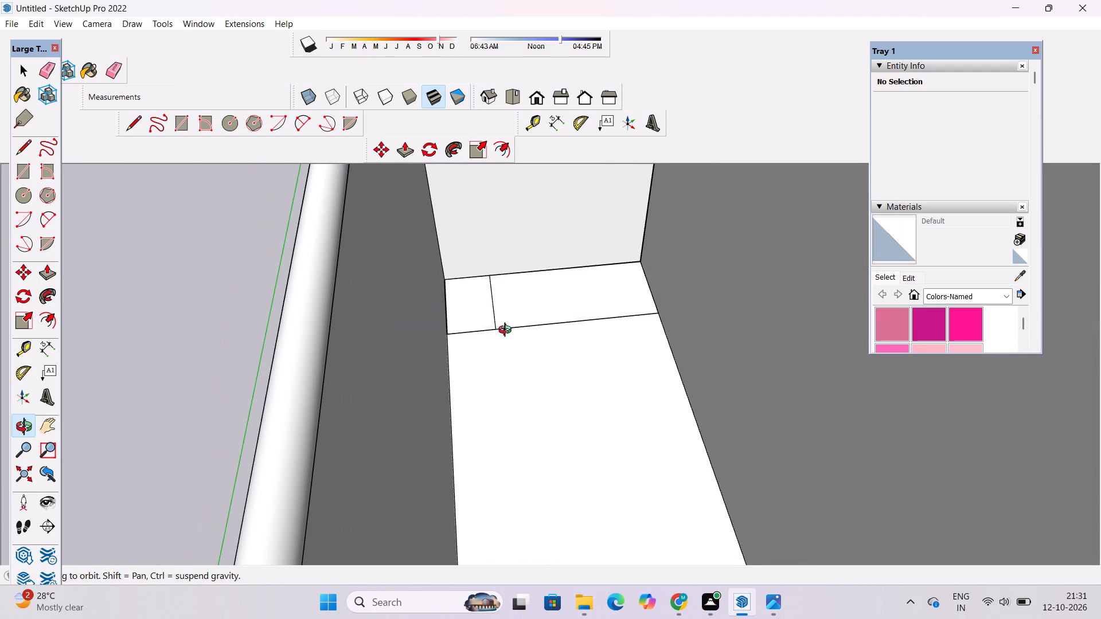
pyautogui.press('e')
pyautogui.moveTo(573, 305); pyautogui.dragTo(559, 336)
pyautogui.hotkey('ctrl', 'z')
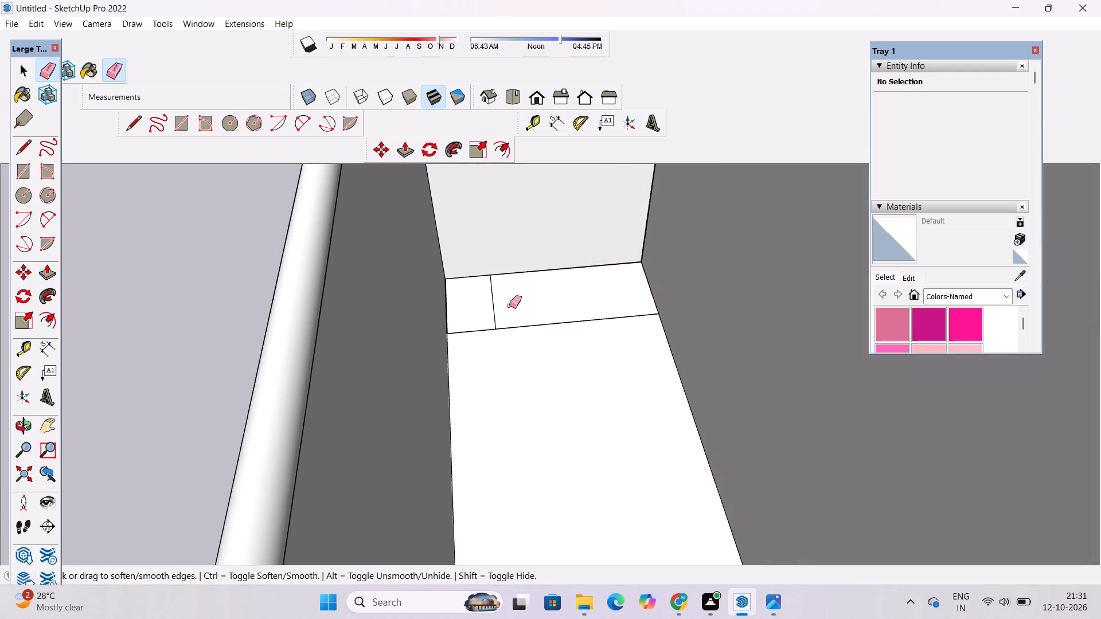
pyautogui.moveTo(501, 299); pyautogui.dragTo(489, 307)
pyautogui.press('o')
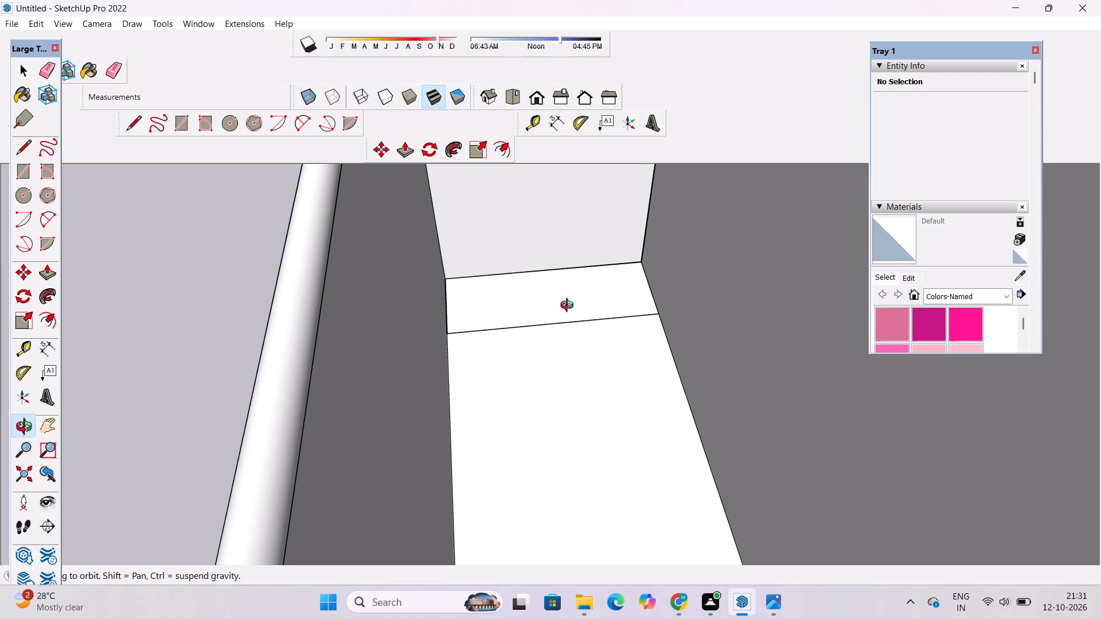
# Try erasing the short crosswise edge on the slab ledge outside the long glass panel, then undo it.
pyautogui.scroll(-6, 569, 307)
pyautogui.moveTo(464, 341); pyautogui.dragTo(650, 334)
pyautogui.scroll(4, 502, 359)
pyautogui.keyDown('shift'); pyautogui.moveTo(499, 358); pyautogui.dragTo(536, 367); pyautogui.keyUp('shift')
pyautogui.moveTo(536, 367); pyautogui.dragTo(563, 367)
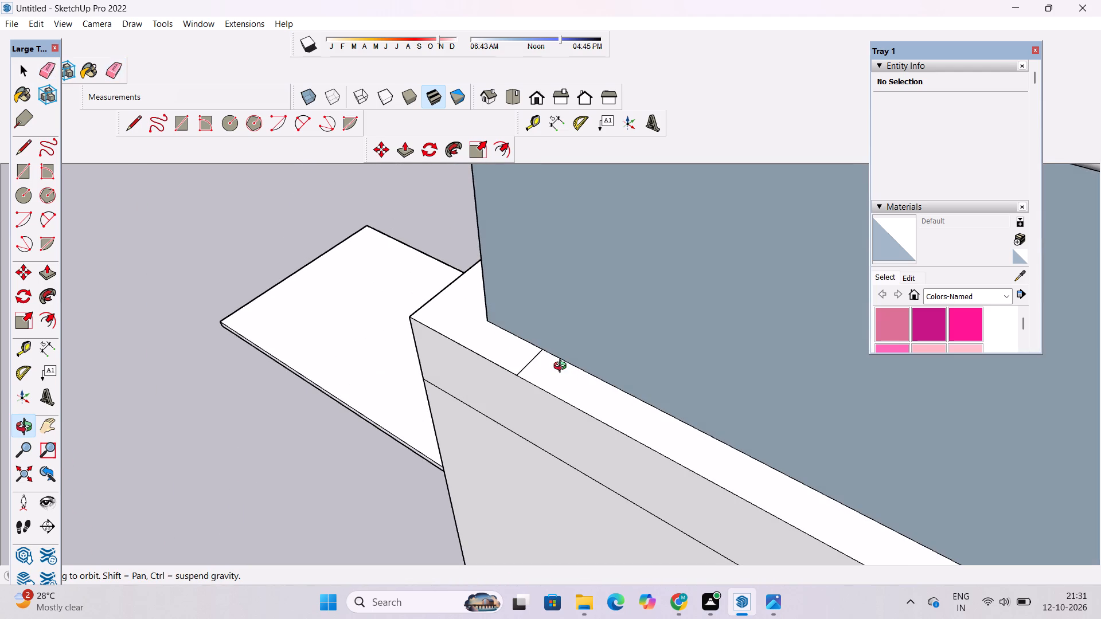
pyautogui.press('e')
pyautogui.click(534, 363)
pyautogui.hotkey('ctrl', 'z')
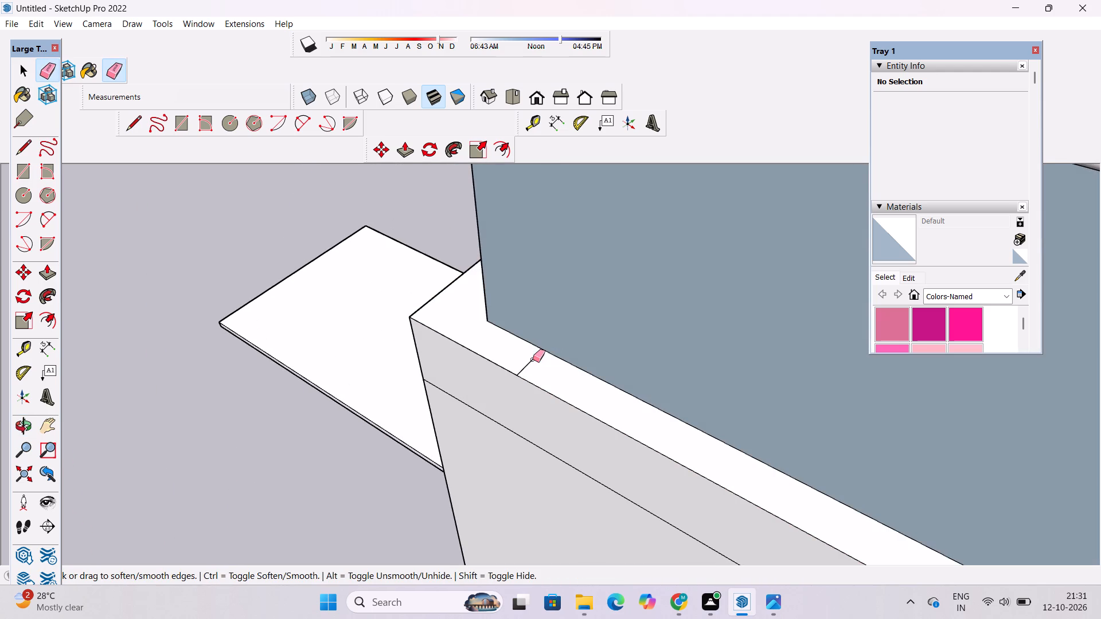
# Examine the far end of the long glass panel and its outer slab ledge from outside the building.
pyautogui.press('o')
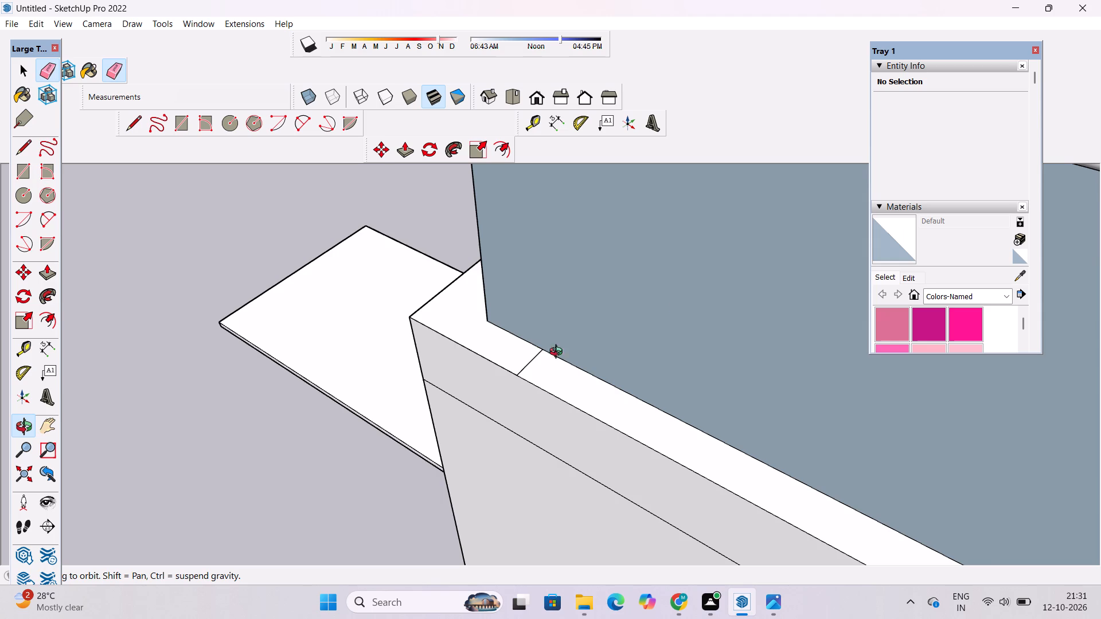
pyautogui.scroll(-3, 588, 308)
pyautogui.moveTo(572, 333); pyautogui.dragTo(595, 350)
pyautogui.scroll(-4, 568, 335)
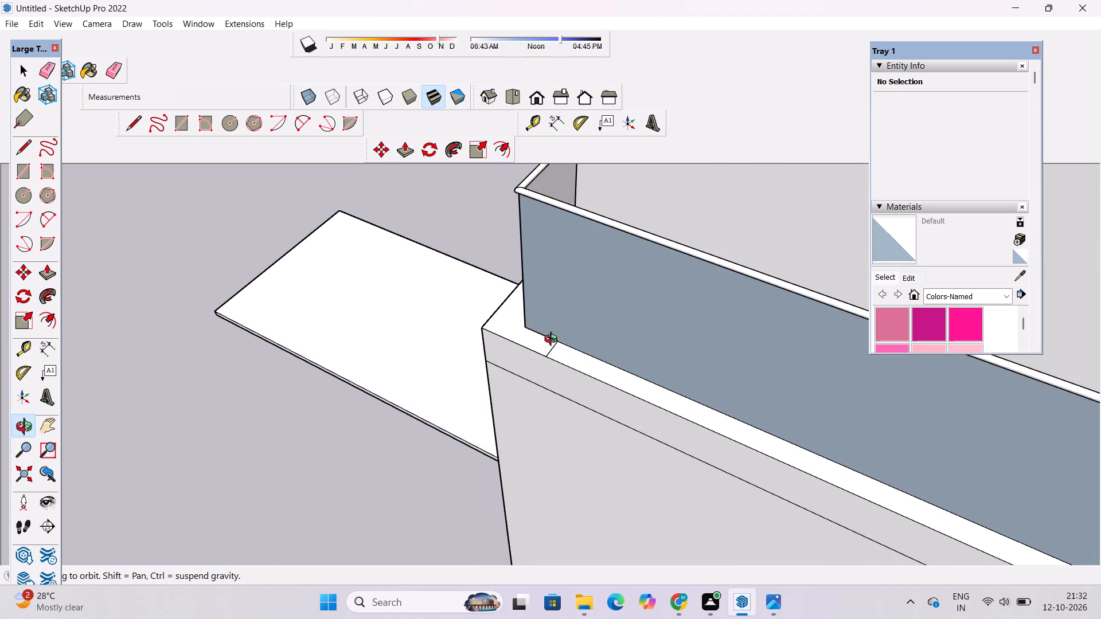
pyautogui.moveTo(553, 340); pyautogui.dragTo(573, 347)
pyautogui.scroll(-6, 575, 318)
pyautogui.keyDown('shift'); pyautogui.moveTo(617, 328); pyautogui.dragTo(598, 342); pyautogui.keyUp('shift')
pyautogui.moveTo(571, 350); pyautogui.dragTo(581, 334)
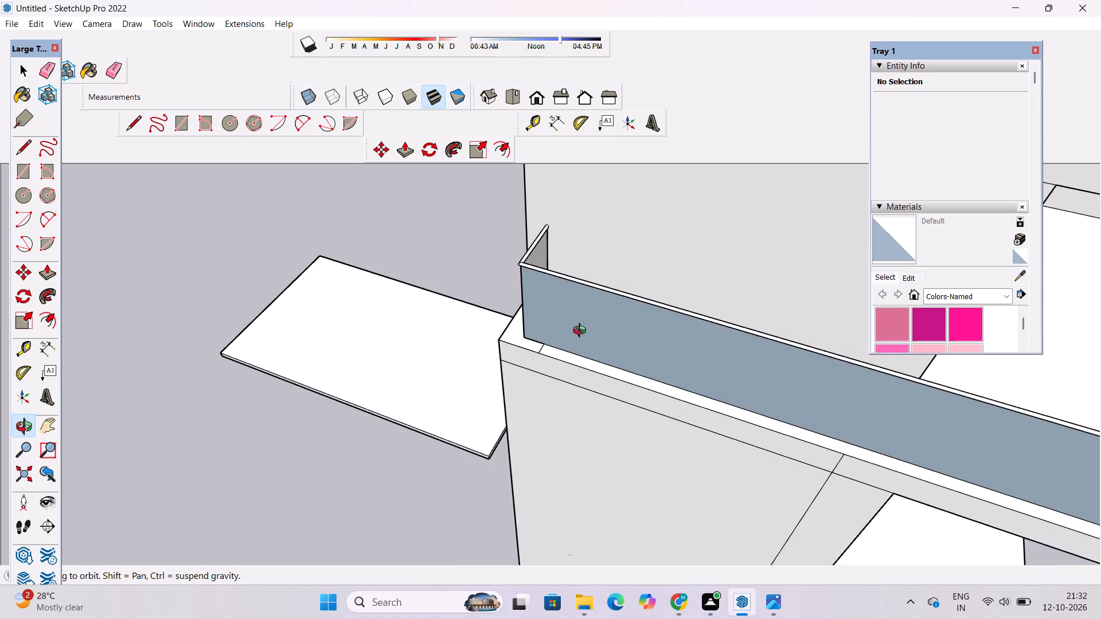
pyautogui.scroll(4, 577, 337)
pyautogui.moveTo(620, 357); pyautogui.dragTo(592, 344)
pyautogui.scroll(-6, 539, 335)
pyautogui.moveTo(505, 354); pyautogui.dragTo(569, 323)
pyautogui.scroll(4, 570, 328)
pyautogui.moveTo(627, 339); pyautogui.dragTo(607, 339)
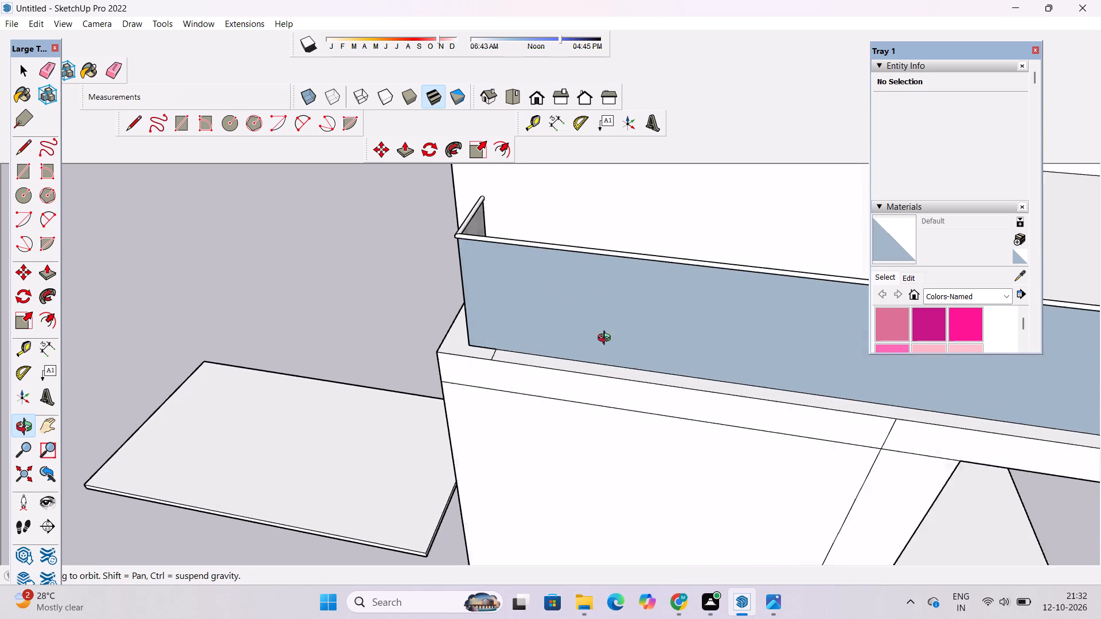
pyautogui.moveTo(607, 339); pyautogui.dragTo(559, 339)
# Examine the terrace corner, its two glass panels, top rail and recessed door from outside.
pyautogui.scroll(-5, 503, 338)
pyautogui.moveTo(620, 347); pyautogui.dragTo(543, 333)
pyautogui.moveTo(538, 333); pyautogui.dragTo(757, 373)
pyautogui.keyDown('shift'); pyautogui.moveTo(773, 370); pyautogui.dragTo(694, 394); pyautogui.keyUp('shift')
pyautogui.moveTo(863, 401); pyautogui.dragTo(595, 382)
pyautogui.scroll(-6, 581, 371)
pyautogui.moveTo(707, 386); pyautogui.dragTo(679, 353)
pyautogui.scroll(4, 702, 385)
pyautogui.keyDown('shift'); pyautogui.moveTo(743, 382); pyautogui.dragTo(680, 382); pyautogui.keyUp('shift')
pyautogui.moveTo(625, 392); pyautogui.dragTo(604, 346)
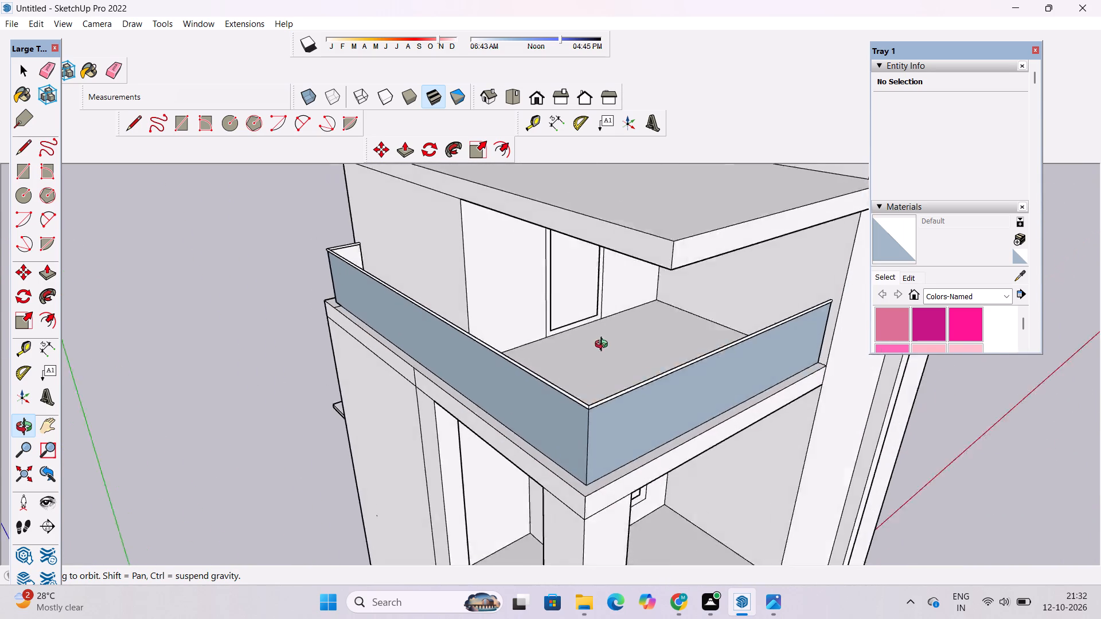
pyautogui.moveTo(604, 346); pyautogui.dragTo(595, 330)
pyautogui.scroll(5, 570, 318)
pyautogui.keyDown('shift'); pyautogui.moveTo(579, 330); pyautogui.dragTo(586, 343); pyautogui.keyUp('shift')
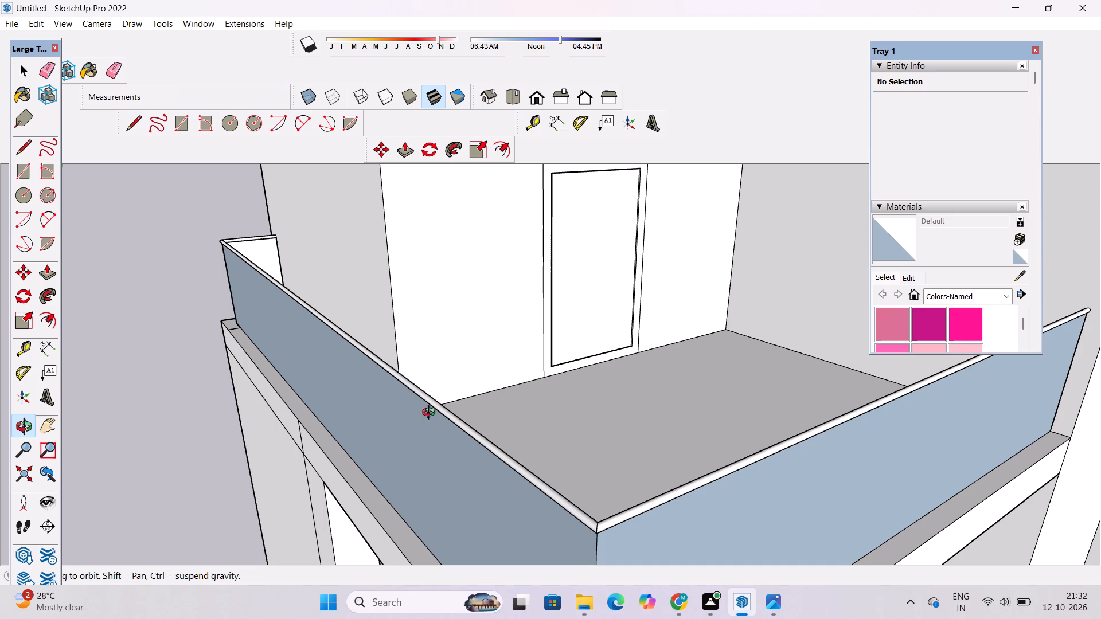
# Examine the slab strips on both sides of the long panel's far end from above.
pyautogui.scroll(-3, 426, 486)
pyautogui.keyDown('shift'); pyautogui.moveTo(409, 486); pyautogui.dragTo(450, 577); pyautogui.keyUp('shift')
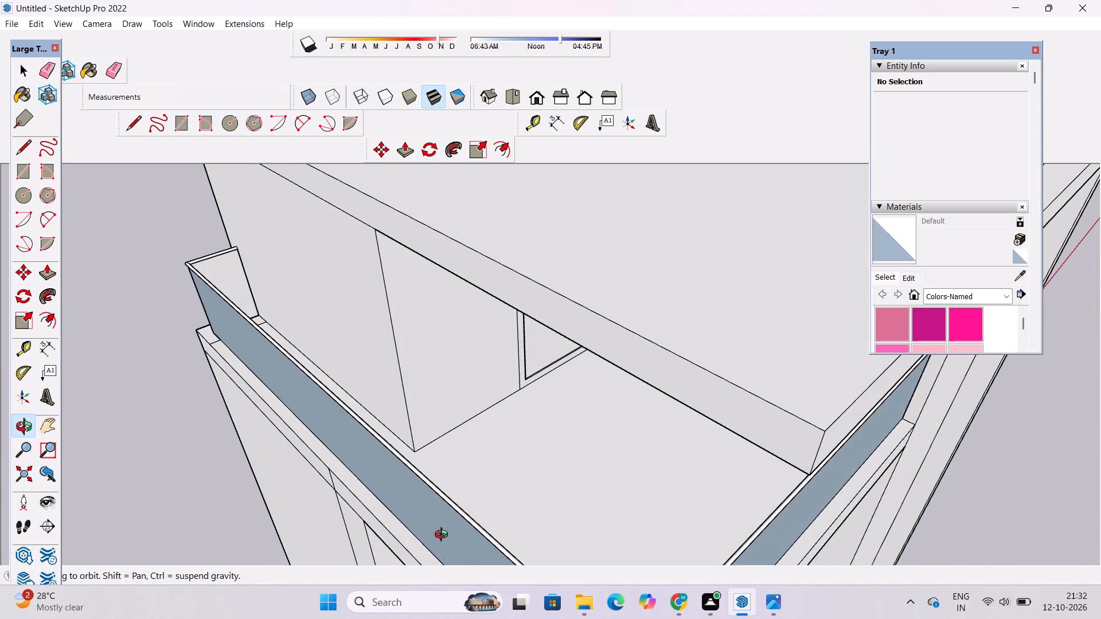
pyautogui.scroll(-5, 401, 468)
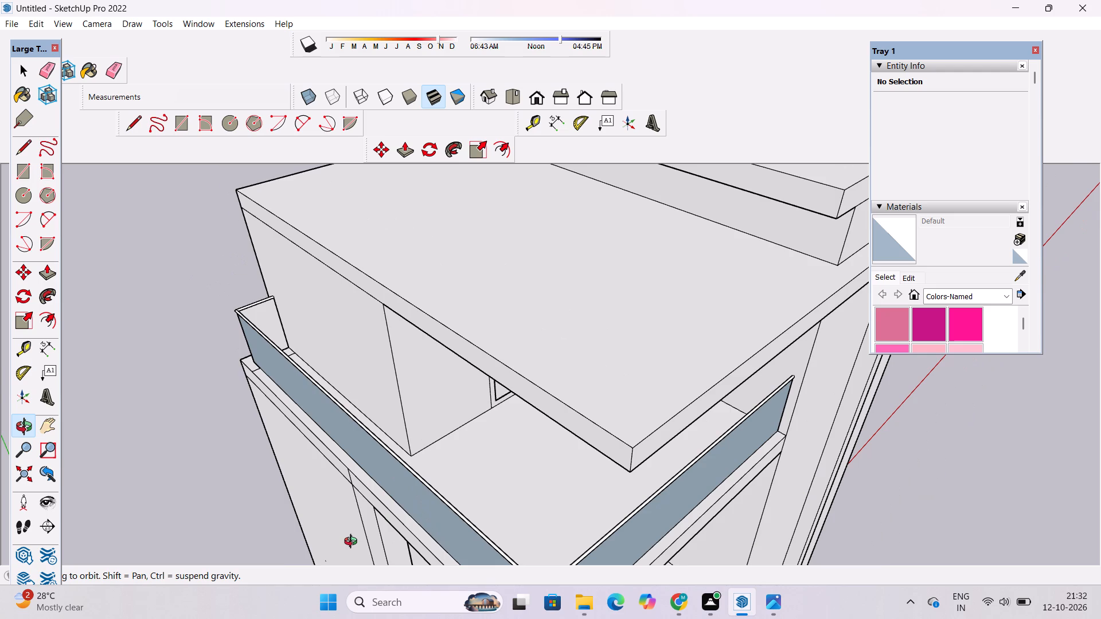
pyautogui.scroll(5, 317, 360)
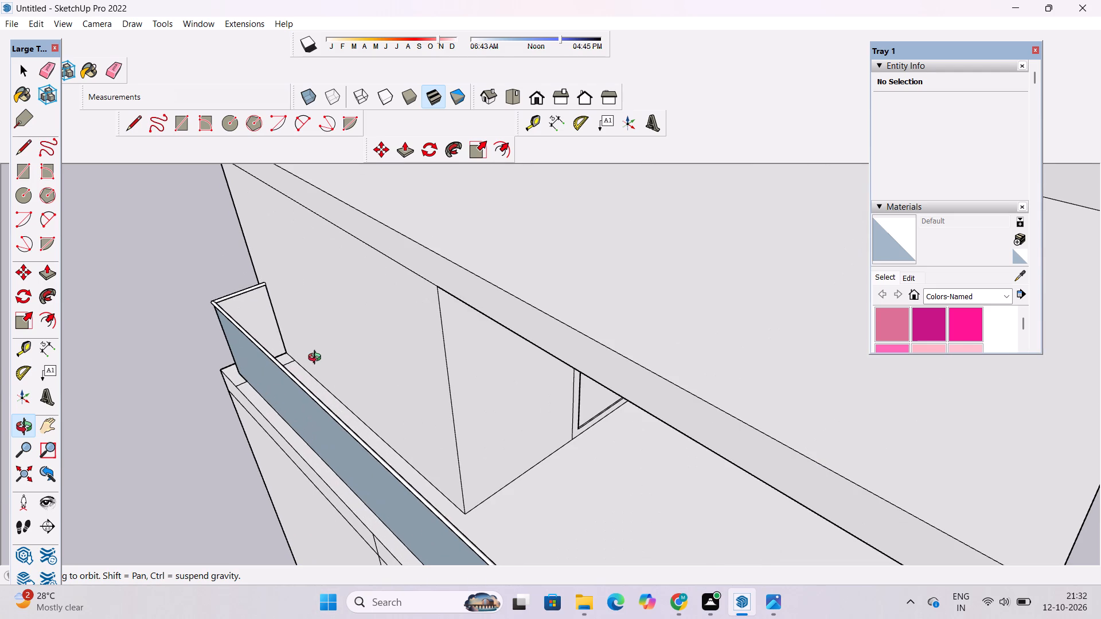
pyautogui.moveTo(296, 374); pyautogui.dragTo(282, 377)
pyautogui.scroll(2, 280, 361)
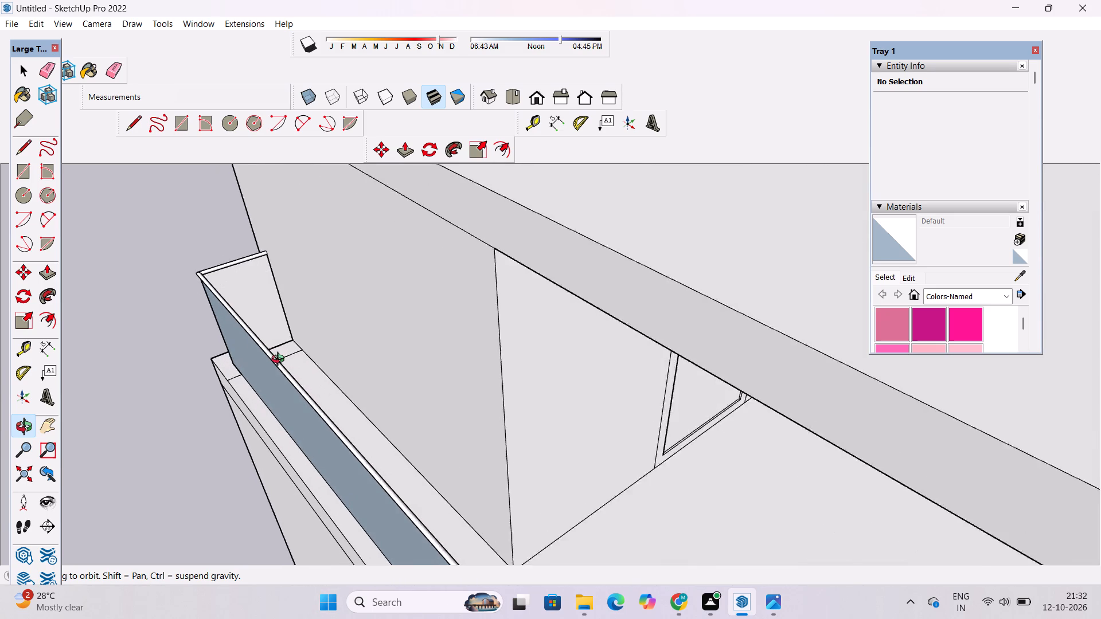
pyautogui.scroll(4, 280, 361)
pyautogui.keyDown('shift'); pyautogui.moveTo(280, 361); pyautogui.dragTo(279, 379); pyautogui.keyUp('shift')
pyautogui.scroll(5, 279, 379)
pyautogui.moveTo(282, 377); pyautogui.dragTo(272, 393)
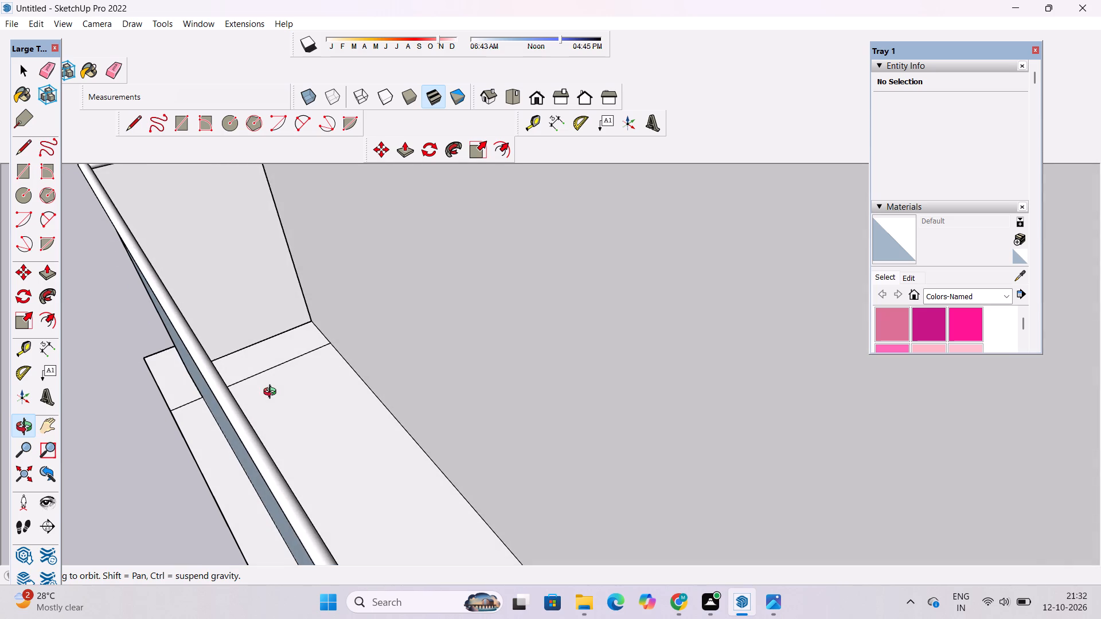
pyautogui.keyDown('shift'); pyautogui.moveTo(275, 398); pyautogui.dragTo(280, 418); pyautogui.keyUp('shift')
pyautogui.moveTo(280, 425); pyautogui.dragTo(314, 389)
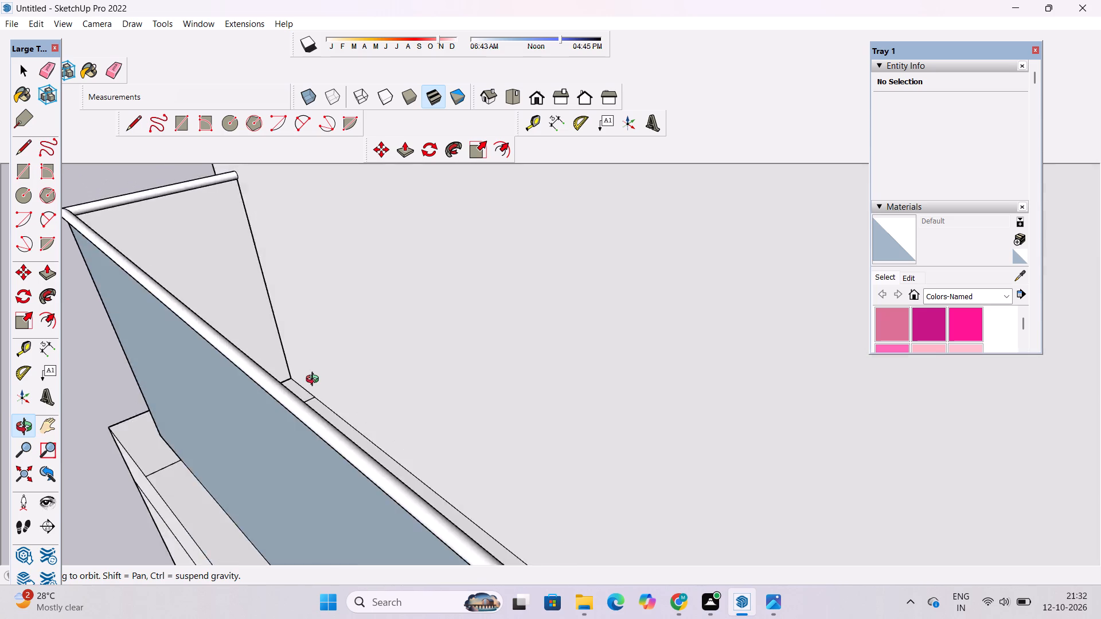
pyautogui.scroll(-10, 315, 373)
pyautogui.keyDown('shift'); pyautogui.moveTo(321, 403); pyautogui.dragTo(319, 393); pyautogui.keyUp('shift')
pyautogui.scroll(-4, 318, 379)
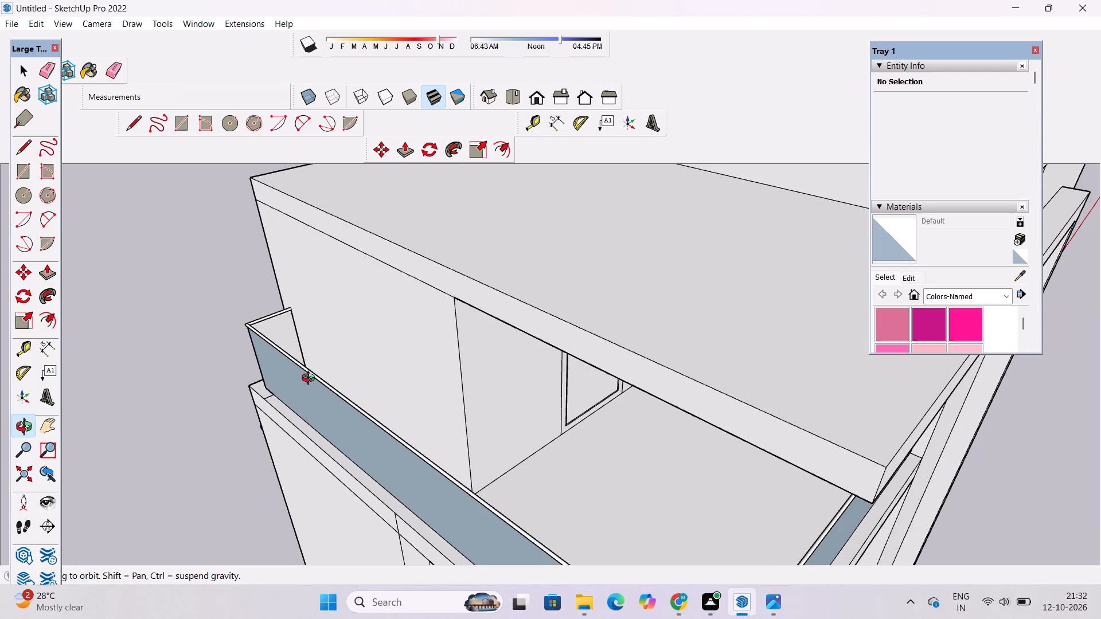
# Examine the terrace's front corner, checking the panel joint, door, floor and slab edge from both sides.
pyautogui.scroll(-2, 306, 374)
pyautogui.keyDown('shift'); pyautogui.moveTo(331, 421); pyautogui.dragTo(300, 366); pyautogui.keyUp('shift')
pyautogui.scroll(-5, 297, 365)
pyautogui.keyDown('shift'); pyautogui.moveTo(436, 496); pyautogui.dragTo(302, 480); pyautogui.keyUp('shift')
pyautogui.scroll(4, 308, 462)
pyautogui.moveTo(301, 464); pyautogui.dragTo(365, 425)
pyautogui.scroll(-4, 380, 418)
pyautogui.scroll(2, 352, 321)
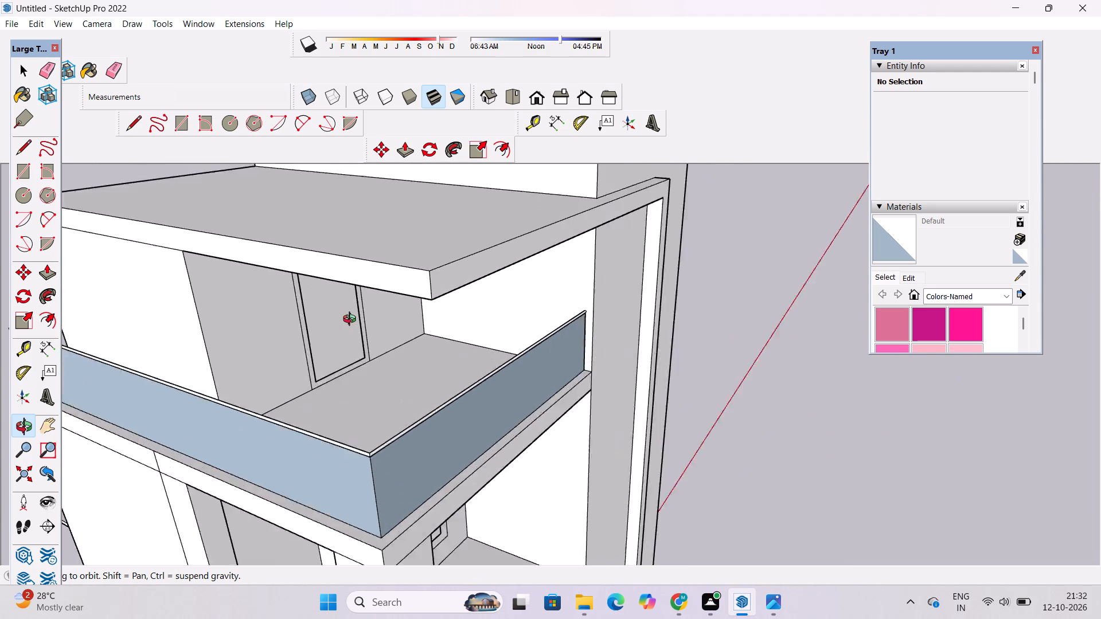
pyautogui.scroll(3, 352, 320)
pyautogui.moveTo(342, 397); pyautogui.dragTo(368, 300)
pyautogui.scroll(4, 292, 323)
pyautogui.moveTo(292, 323); pyautogui.dragTo(405, 459)
pyautogui.scroll(-7, 395, 433)
pyautogui.moveTo(450, 423); pyautogui.dragTo(593, 472)
pyautogui.scroll(4, 416, 474)
pyautogui.moveTo(419, 493); pyautogui.dragTo(299, 424)
pyautogui.scroll(-7, 249, 412)
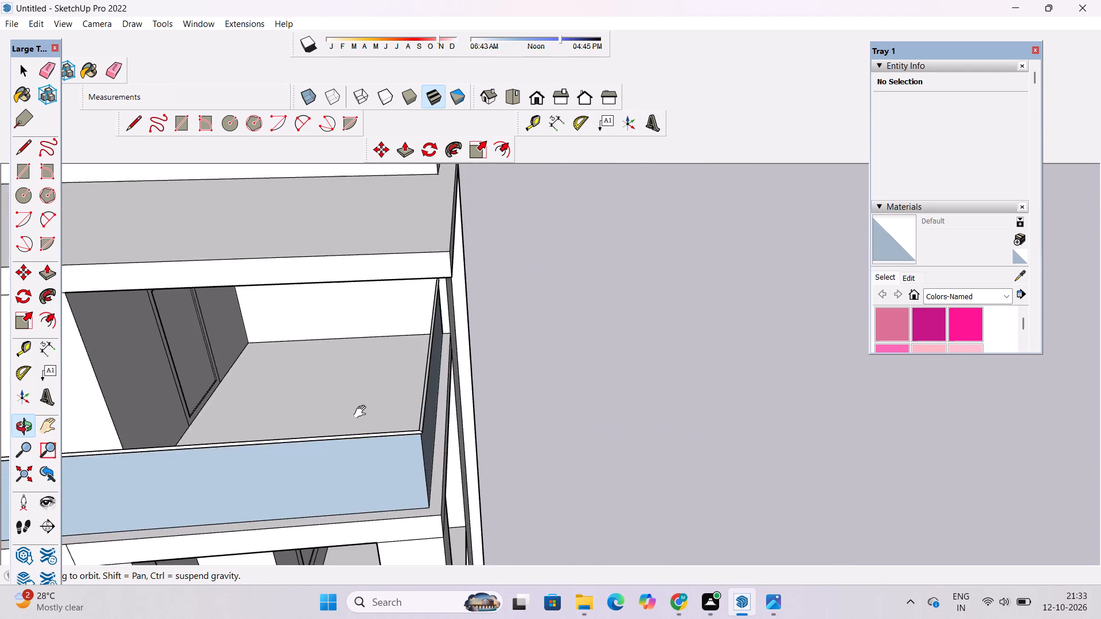
pyautogui.moveTo(582, 431); pyautogui.dragTo(354, 432)
pyautogui.keyDown('shift'); pyautogui.moveTo(340, 424); pyautogui.dragTo(430, 469); pyautogui.keyUp('shift')
pyautogui.scroll(9, 420, 460)
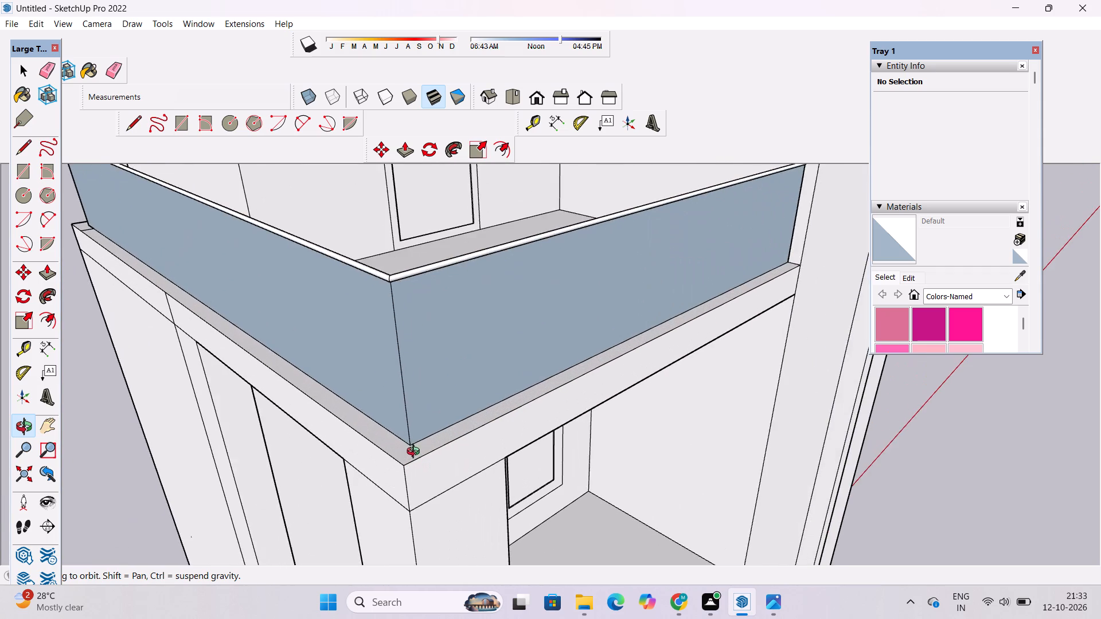
pyautogui.moveTo(366, 456); pyautogui.dragTo(373, 495)
pyautogui.keyDown('shift'); pyautogui.moveTo(401, 471); pyautogui.dragTo(574, 489); pyautogui.keyUp('shift')
pyautogui.scroll(-5, 548, 439)
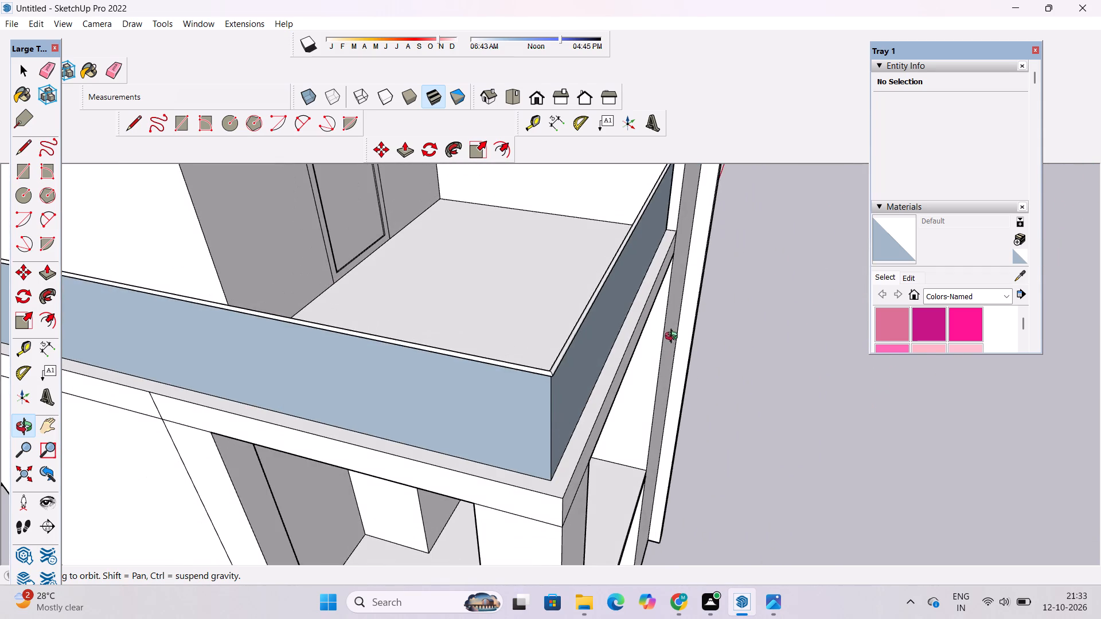
# Examine the terrace beneath the roof slabs and the adjoining vertical frame from above and the front corner.
pyautogui.moveTo(677, 323); pyautogui.dragTo(577, 376)
pyautogui.keyDown('shift'); pyautogui.moveTo(577, 390); pyautogui.dragTo(584, 469); pyautogui.keyUp('shift')
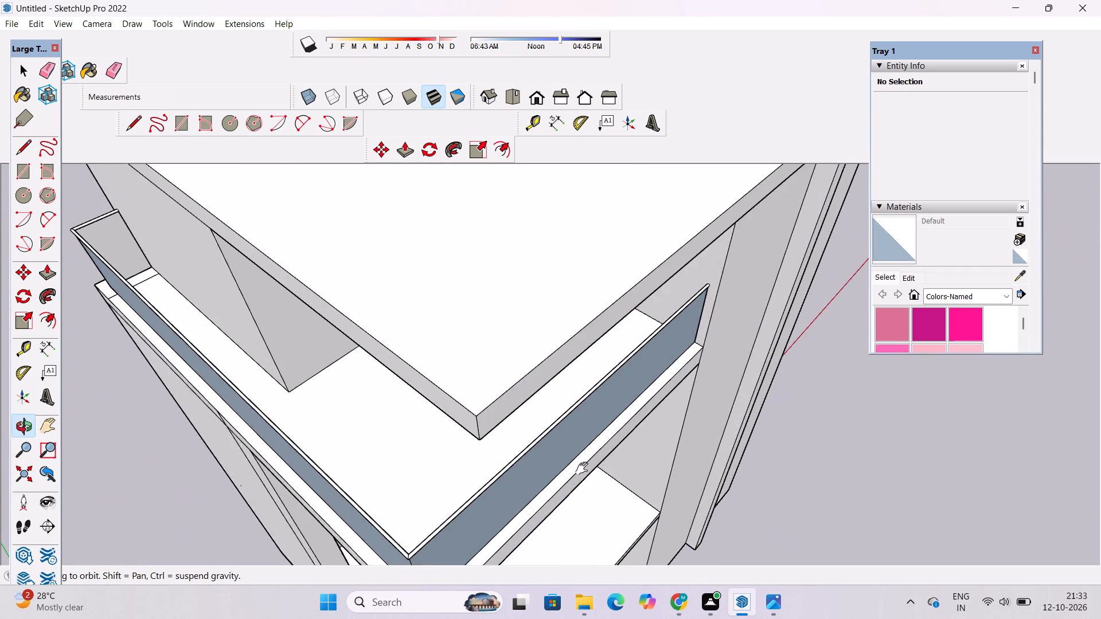
pyautogui.scroll(-7, 593, 386)
pyautogui.keyDown('shift'); pyautogui.moveTo(643, 358); pyautogui.dragTo(624, 432); pyautogui.keyUp('shift')
pyautogui.moveTo(615, 431); pyautogui.dragTo(496, 334)
pyautogui.scroll(4, 538, 385)
pyautogui.moveTo(533, 389); pyautogui.dragTo(423, 398)
pyautogui.click(408, 442)
pyautogui.scroll(-4, 350, 403)
pyautogui.moveTo(257, 442); pyautogui.dragTo(483, 412)
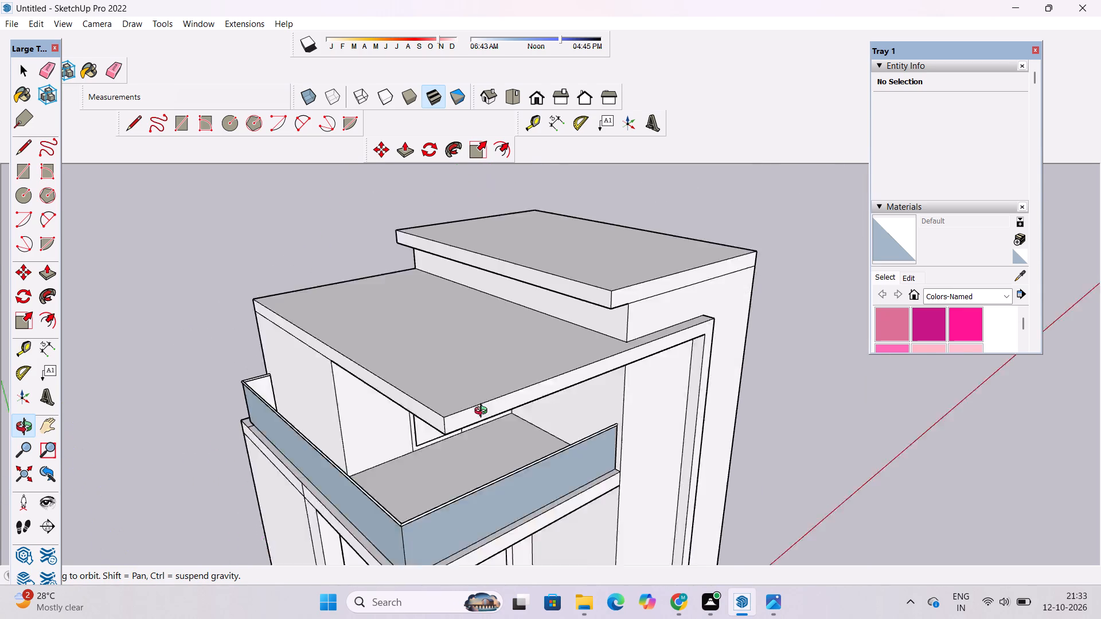
pyautogui.moveTo(483, 412); pyautogui.dragTo(493, 408)
pyautogui.scroll(4, 470, 428)
pyautogui.moveTo(463, 437); pyautogui.dragTo(433, 369)
pyautogui.moveTo(431, 366); pyautogui.dragTo(443, 394)
pyautogui.moveTo(489, 405); pyautogui.dragTo(464, 401)
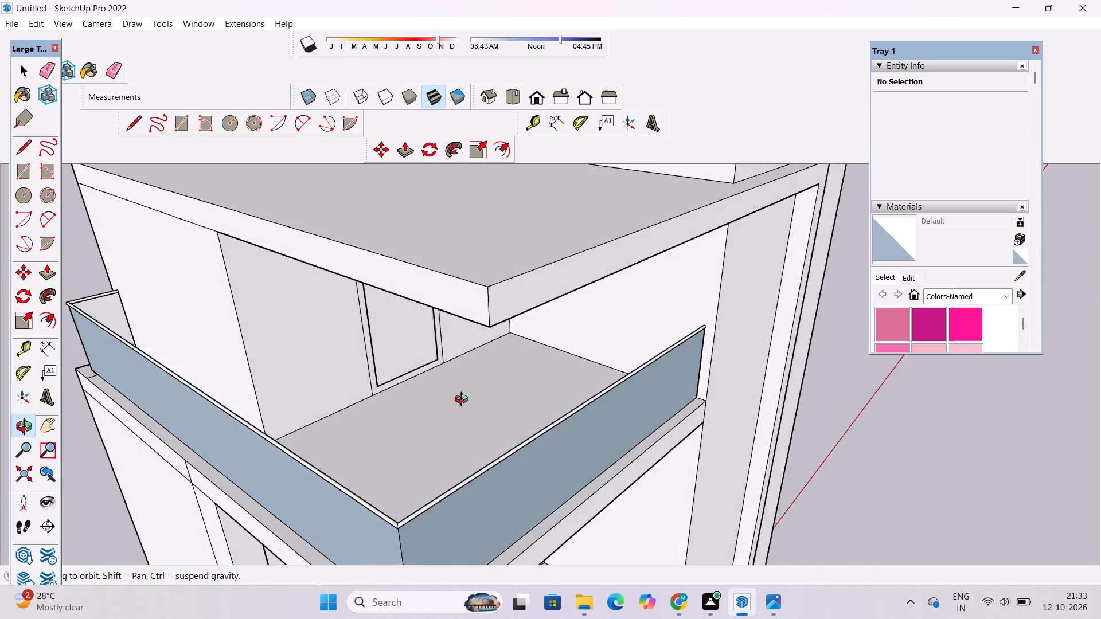
pyautogui.moveTo(464, 401); pyautogui.dragTo(392, 383)
pyautogui.scroll(-6, 379, 355)
pyautogui.moveTo(209, 402); pyautogui.dragTo(288, 406)
pyautogui.moveTo(437, 406); pyautogui.dragTo(425, 448)
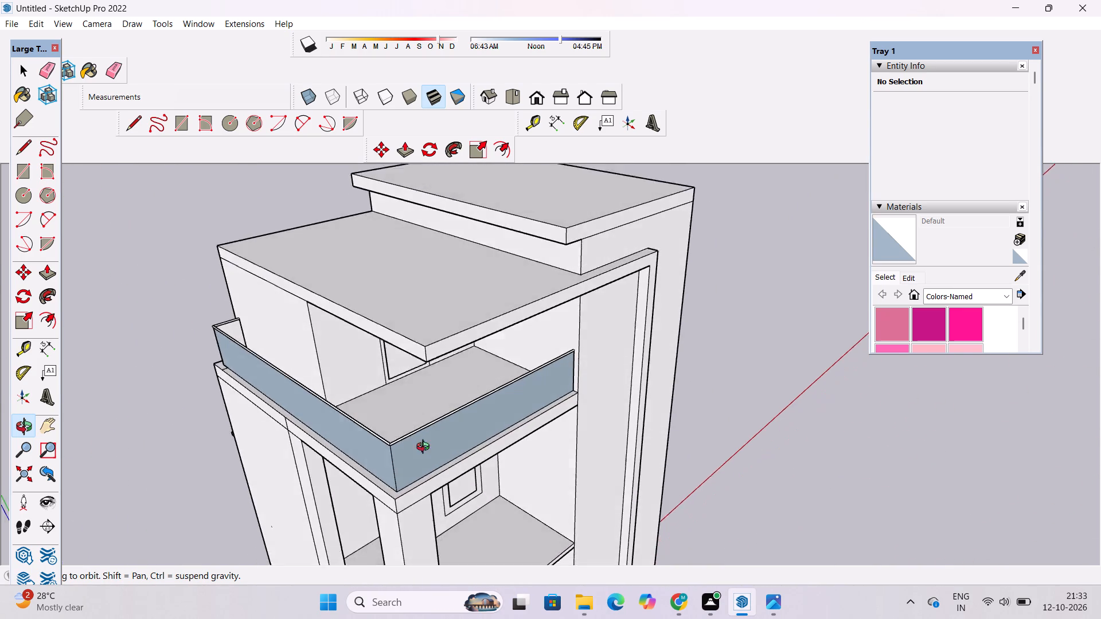
pyautogui.moveTo(425, 448); pyautogui.dragTo(422, 456)
# Examine the long glass panel's far end, top rail and supporting ledge again from outside and above.
pyautogui.scroll(2, 353, 419)
pyautogui.keyDown('shift'); pyautogui.moveTo(318, 413); pyautogui.dragTo(376, 417); pyautogui.keyUp('shift')
pyautogui.moveTo(376, 429); pyautogui.dragTo(358, 463)
pyautogui.scroll(4, 290, 368)
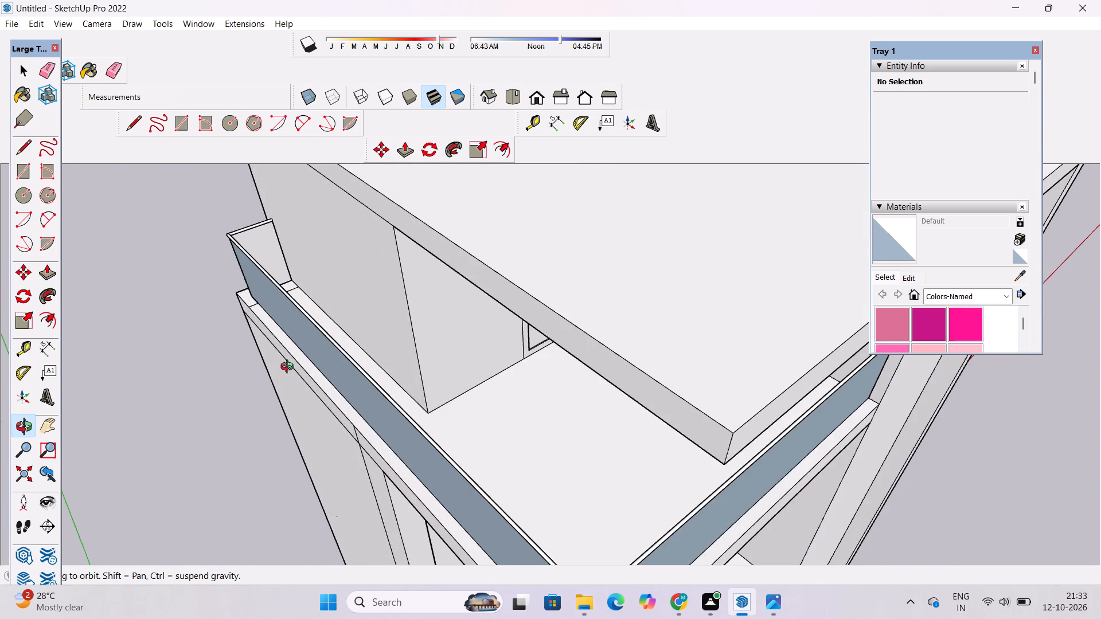
pyautogui.scroll(-4, 287, 331)
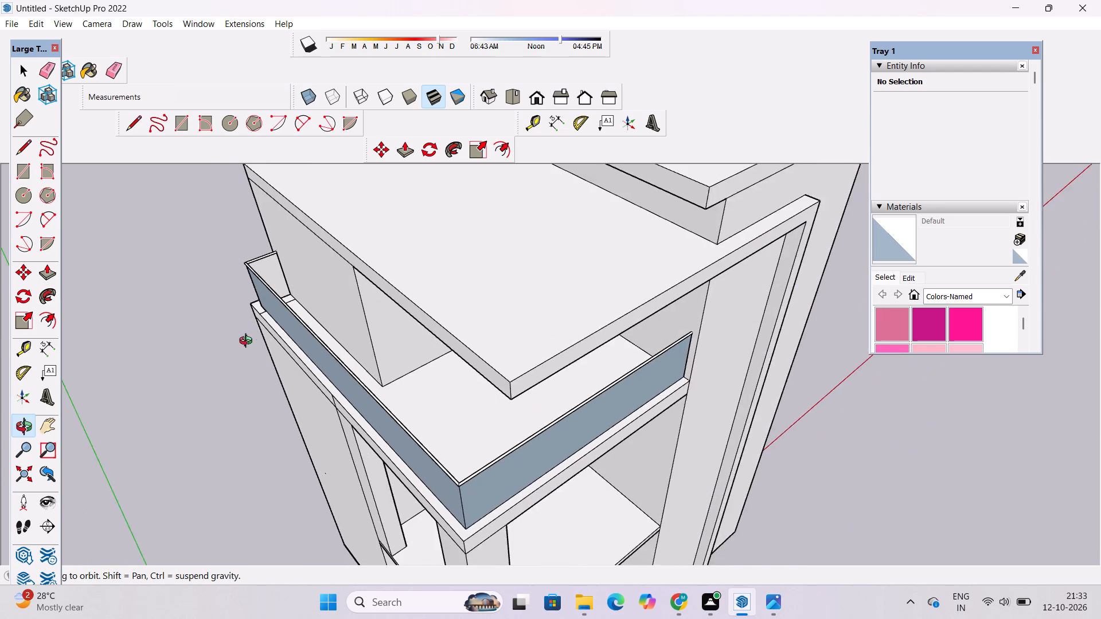
pyautogui.moveTo(248, 343); pyautogui.dragTo(306, 389)
pyautogui.scroll(1, 239, 373)
pyautogui.keyDown('shift'); pyautogui.moveTo(241, 370); pyautogui.dragTo(295, 413); pyautogui.keyUp('shift')
pyautogui.moveTo(294, 425); pyautogui.dragTo(250, 397)
pyautogui.scroll(7, 240, 380)
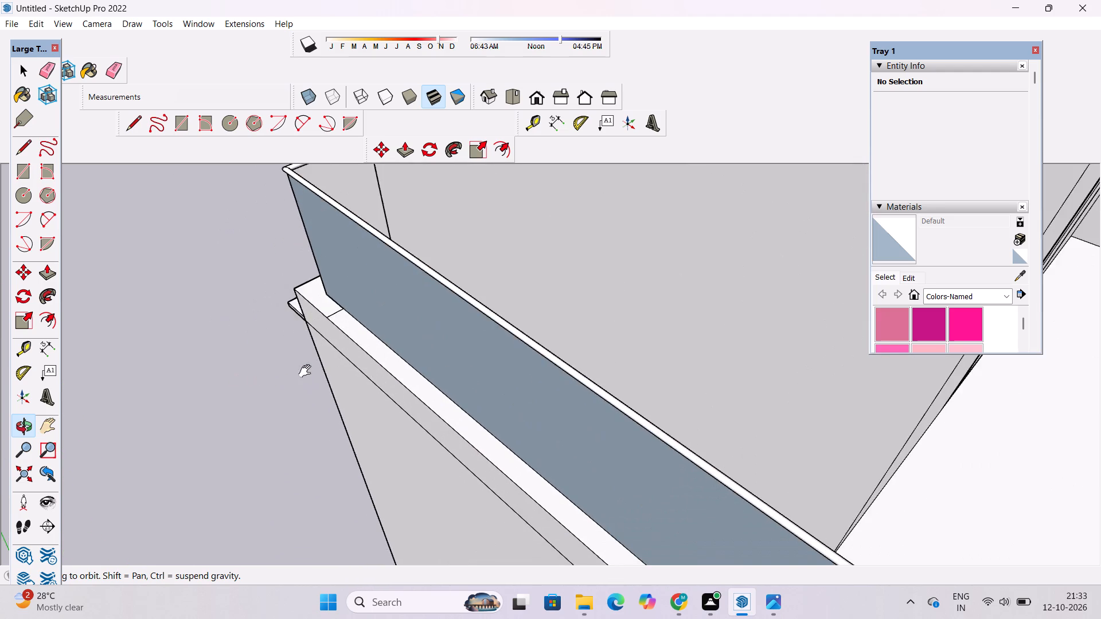
pyautogui.keyDown('shift'); pyautogui.moveTo(307, 371); pyautogui.dragTo(269, 428); pyautogui.keyUp('shift')
pyautogui.moveTo(268, 430); pyautogui.dragTo(345, 412)
pyautogui.scroll(-3, 339, 412)
pyautogui.keyDown('shift'); pyautogui.moveTo(341, 438); pyautogui.dragTo(261, 432); pyautogui.keyUp('shift')
pyautogui.moveTo(322, 476); pyautogui.dragTo(247, 463)
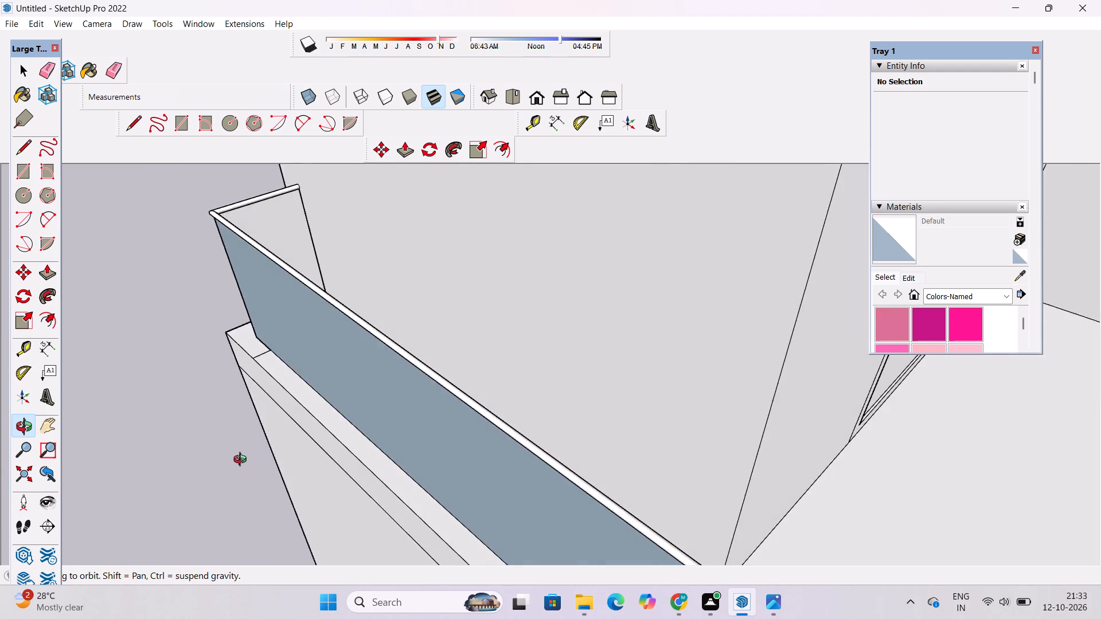
# Examine the upper terrace's front glass panel, top rail and front corner from above.
pyautogui.scroll(-6, 243, 459)
pyautogui.keyDown('shift'); pyautogui.moveTo(452, 520); pyautogui.dragTo(348, 385); pyautogui.keyUp('shift')
pyautogui.moveTo(437, 449); pyautogui.dragTo(346, 452)
pyautogui.scroll(1, 397, 433)
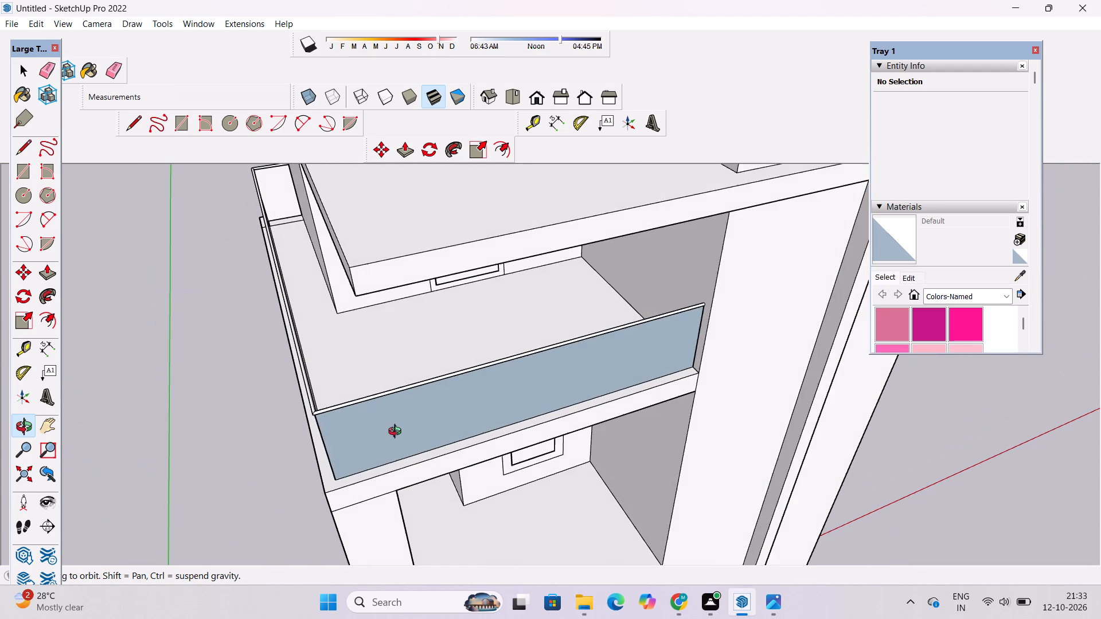
pyautogui.scroll(3, 317, 419)
pyautogui.keyDown('shift'); pyautogui.moveTo(318, 417); pyautogui.dragTo(323, 423); pyautogui.keyUp('shift')
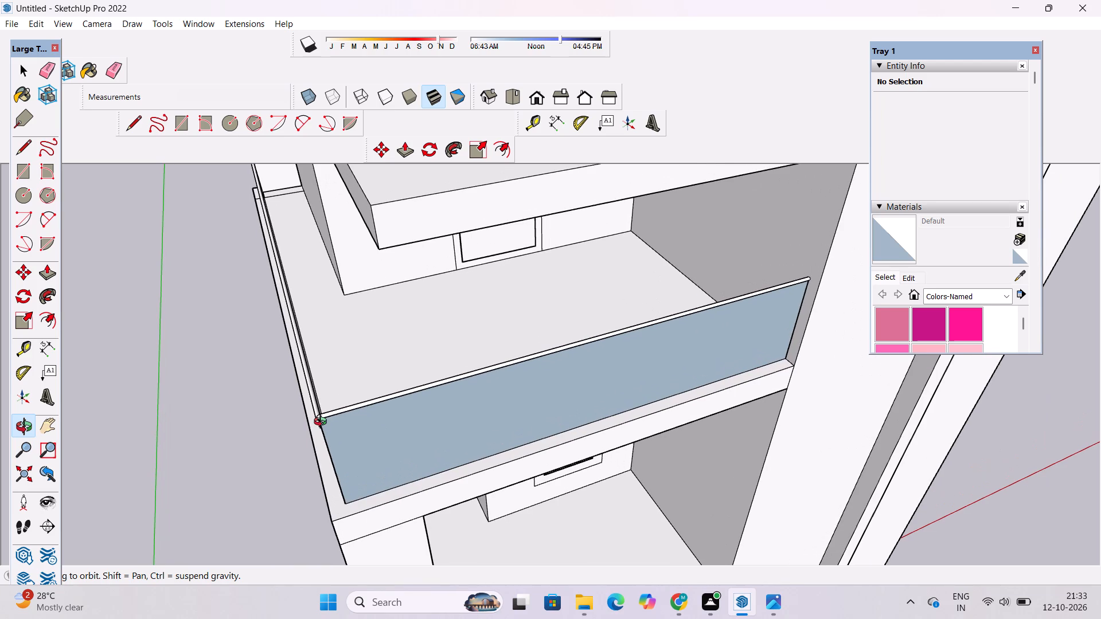
pyautogui.scroll(2, 323, 423)
pyautogui.keyDown('shift'); pyautogui.moveTo(323, 424); pyautogui.dragTo(324, 439); pyautogui.keyUp('shift')
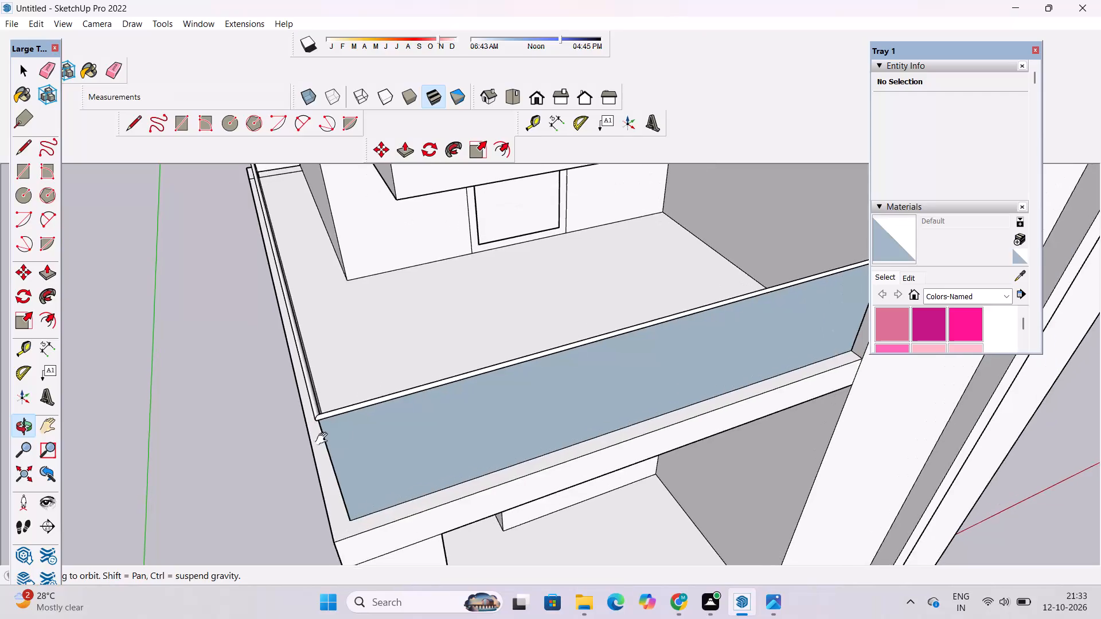
pyautogui.keyDown('shift'); pyautogui.moveTo(324, 439); pyautogui.dragTo(323, 446); pyautogui.keyUp('shift')
pyautogui.moveTo(321, 448); pyautogui.dragTo(361, 440)
pyautogui.moveTo(359, 461); pyautogui.dragTo(359, 433)
pyautogui.moveTo(338, 449); pyautogui.dragTo(359, 438)
# Examine the terrace's front corner from outside, checking both blue-grey panels, the rail joint and the slab edge.
pyautogui.scroll(-2, 359, 438)
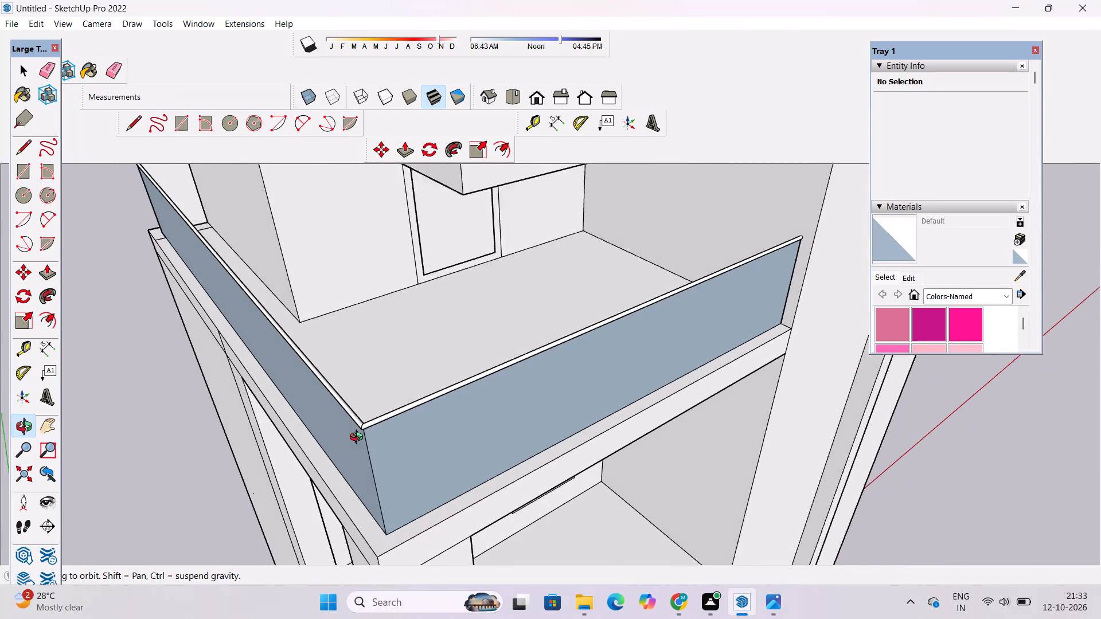
pyautogui.scroll(-1, 359, 438)
pyautogui.moveTo(361, 450); pyautogui.dragTo(376, 441)
pyautogui.scroll(4, 377, 448)
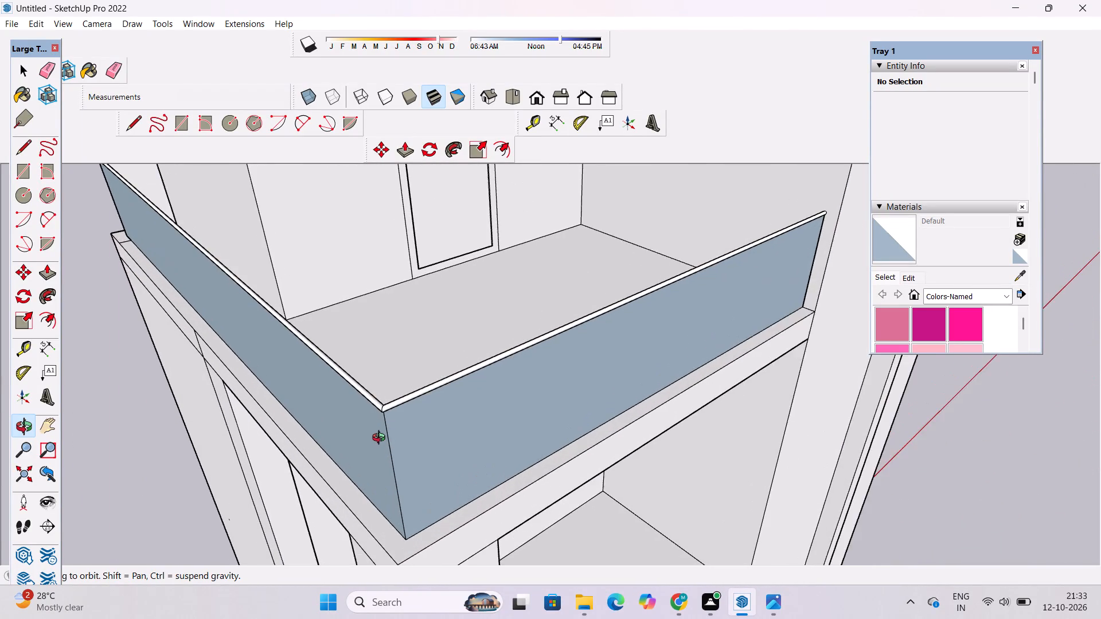
pyautogui.scroll(2, 381, 439)
pyautogui.moveTo(420, 428); pyautogui.dragTo(407, 428)
pyautogui.moveTo(360, 434); pyautogui.dragTo(415, 434)
pyautogui.scroll(-4, 416, 432)
pyautogui.keyDown('shift'); pyautogui.moveTo(439, 436); pyautogui.dragTo(419, 429); pyautogui.keyUp('shift')
pyautogui.moveTo(453, 430); pyautogui.dragTo(419, 419)
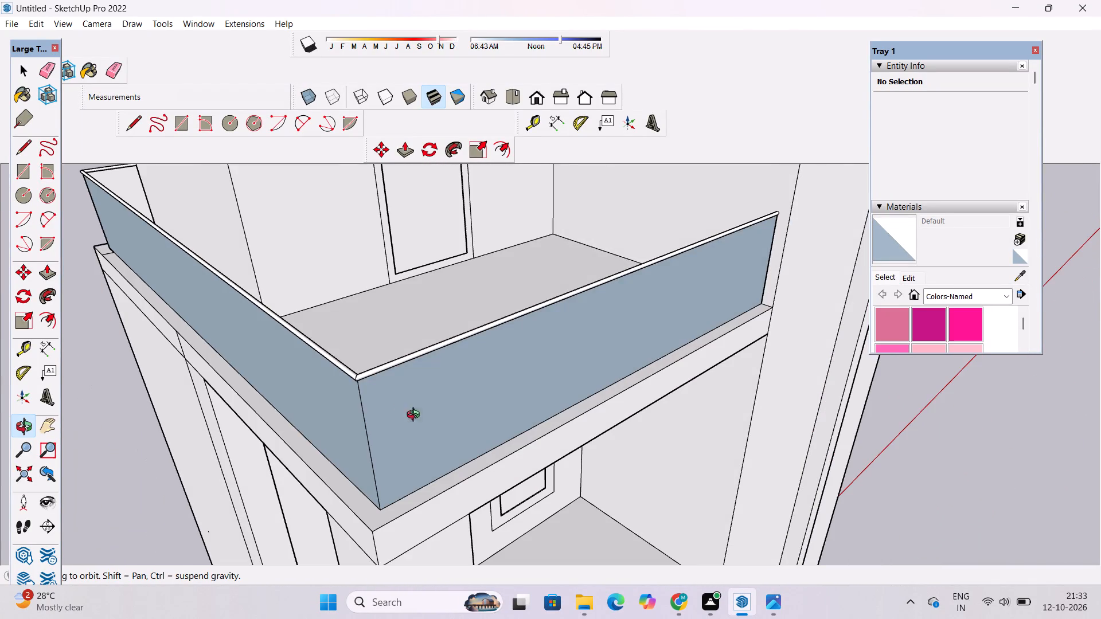
pyautogui.moveTo(416, 424); pyautogui.dragTo(403, 421)
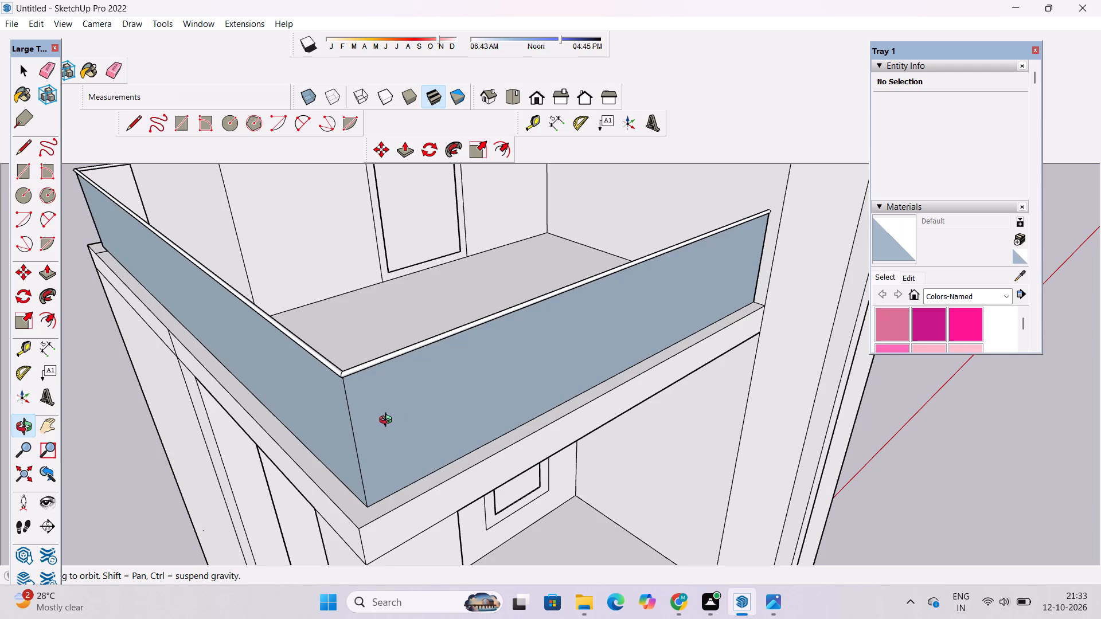
pyautogui.keyDown('shift'); pyautogui.moveTo(388, 421); pyautogui.dragTo(388, 414); pyautogui.keyUp('shift')
pyautogui.keyDown('shift'); pyautogui.moveTo(387, 419); pyautogui.dragTo(372, 426); pyautogui.keyUp('shift')
# Paint the terrace's front, long side and short end panels with Translucent Glass Gray from the Glass and Mirrors collection.
pyautogui.scroll(-1, 949, 176)
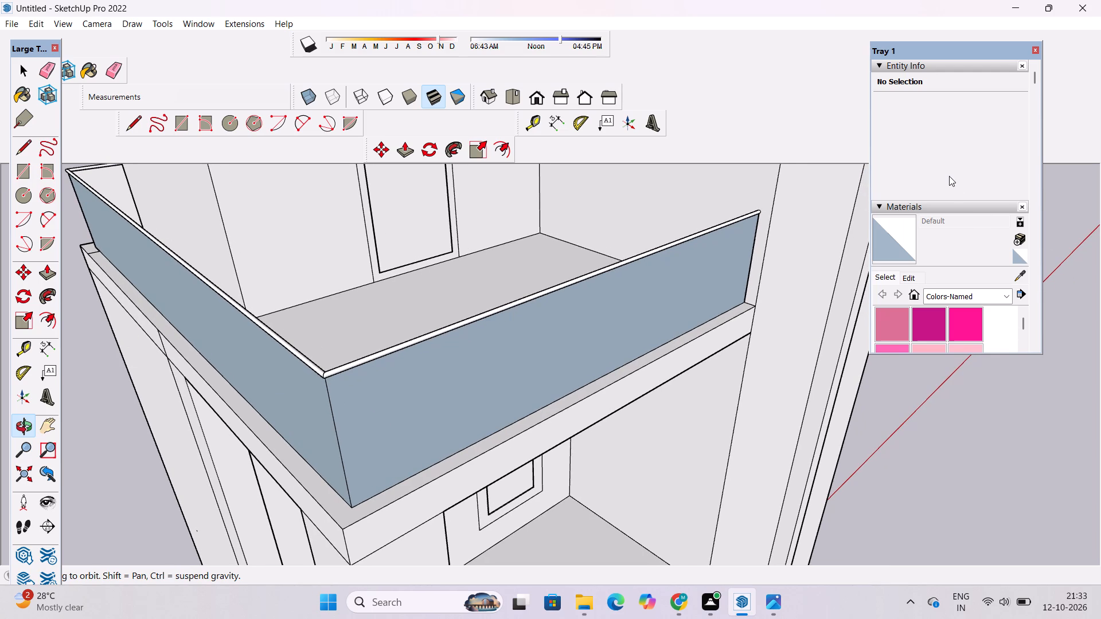
pyautogui.click(976, 228)
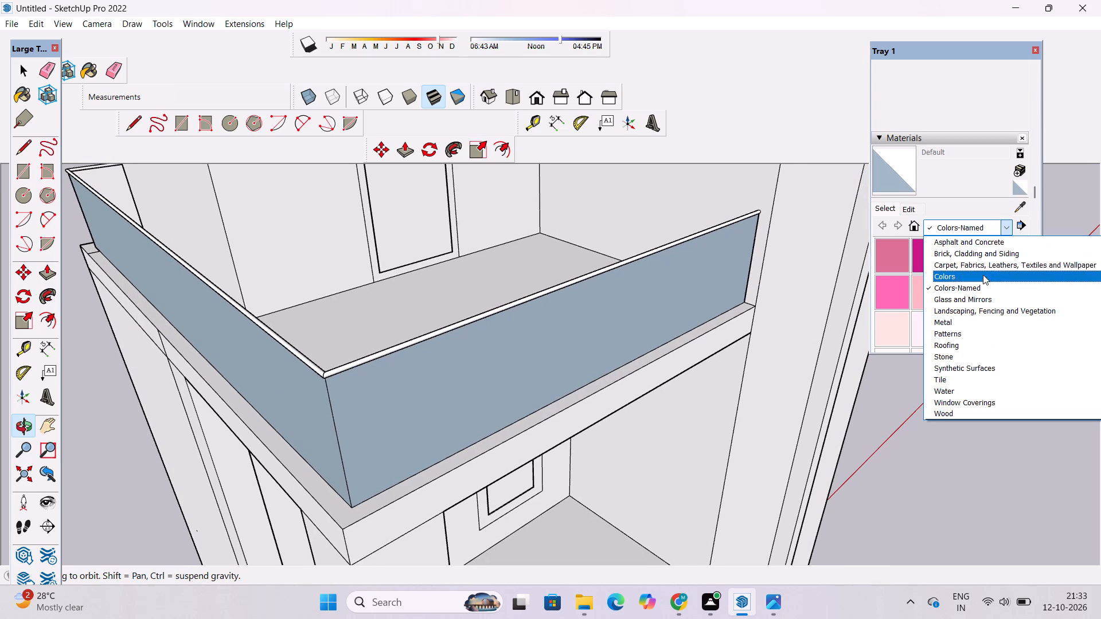
pyautogui.click(981, 297)
pyautogui.scroll(-1, 860, 265)
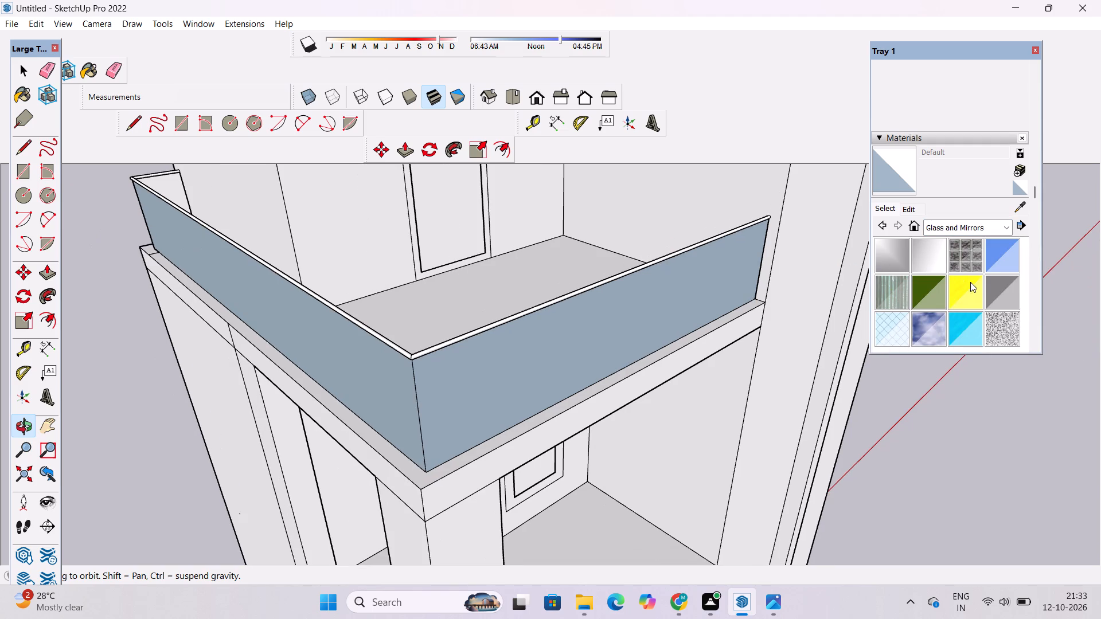
pyautogui.click(990, 293)
pyautogui.click(644, 328)
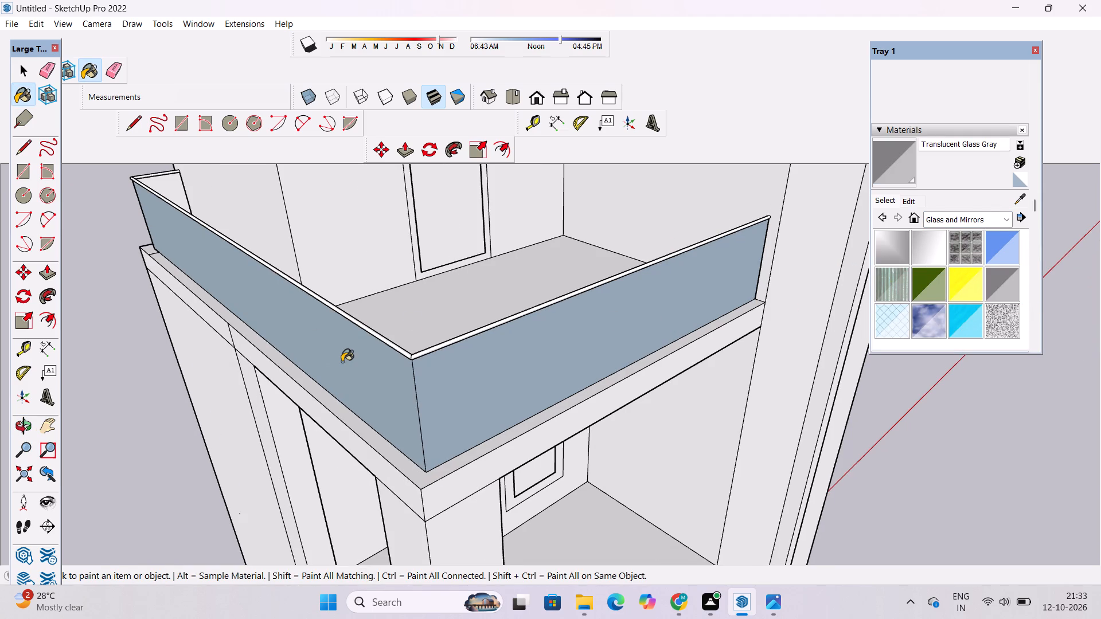
pyautogui.click(342, 362)
pyautogui.scroll(8, 165, 199)
pyautogui.click(174, 188)
pyautogui.scroll(-2, 140, 220)
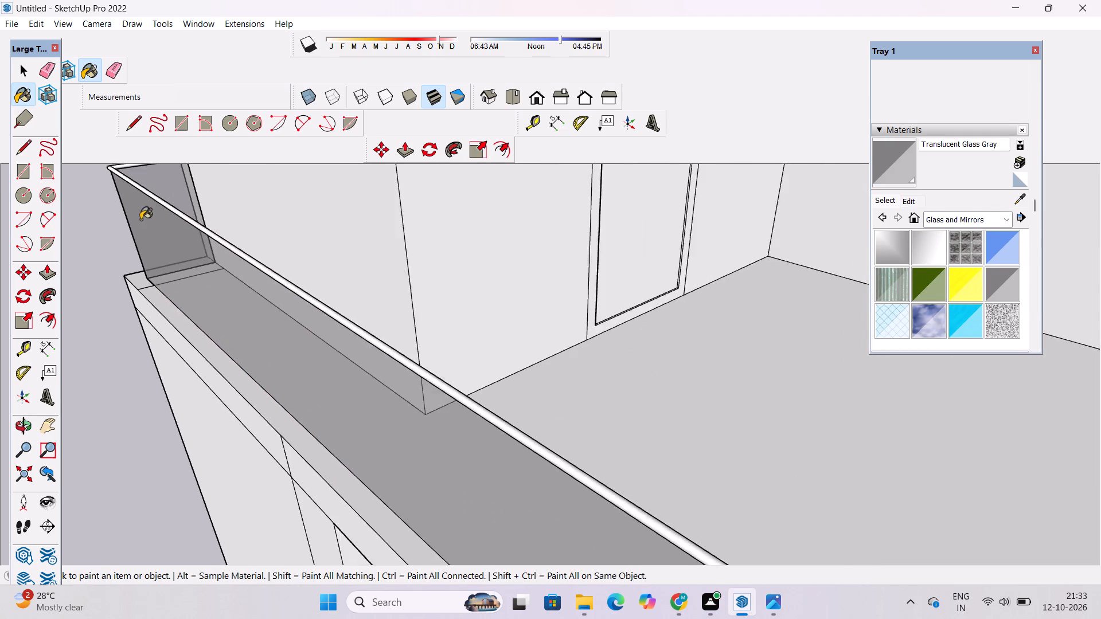
pyautogui.scroll(-3, 140, 220)
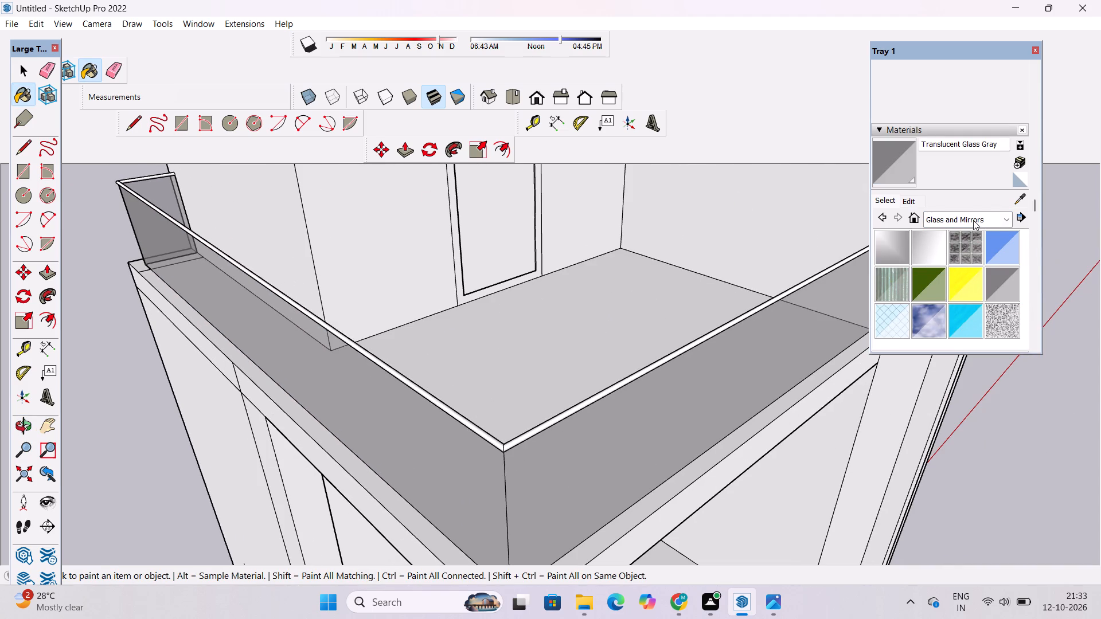
# Examine the painted glass panels around the terrace's front corner and along the long side.
pyautogui.click(973, 220)
pyautogui.press('o')
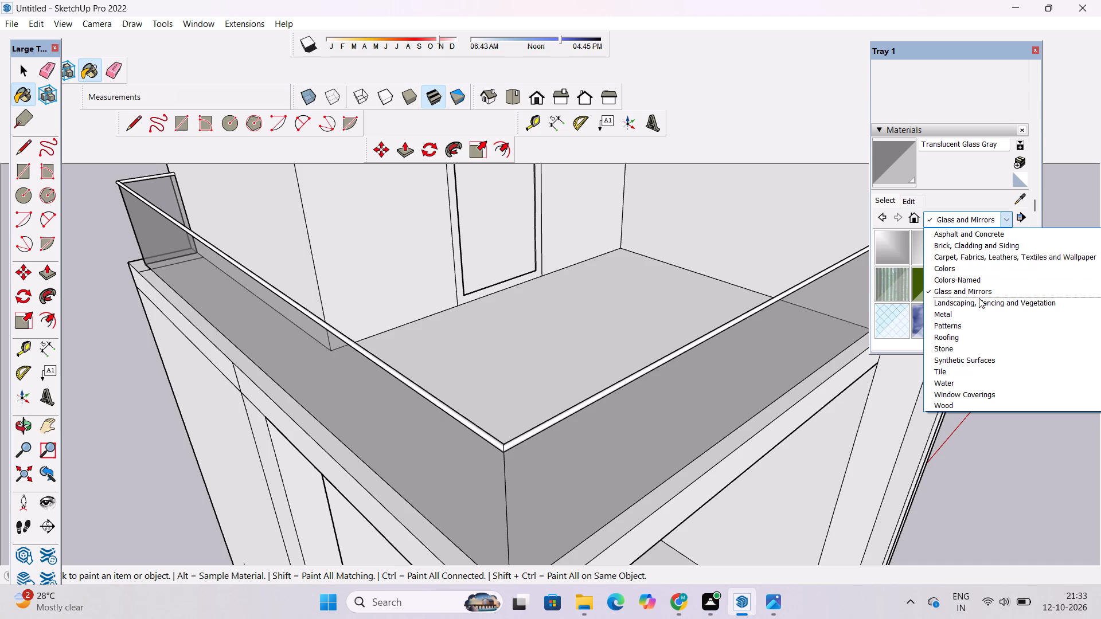
pyautogui.click(12, 421)
pyautogui.scroll(-5, 272, 359)
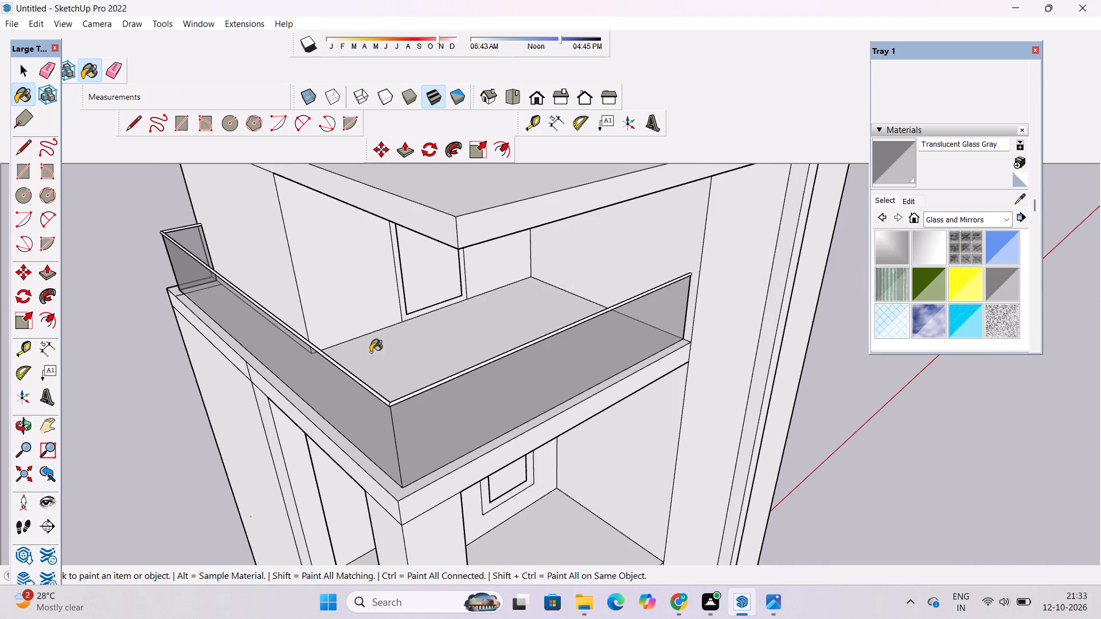
pyautogui.press('o')
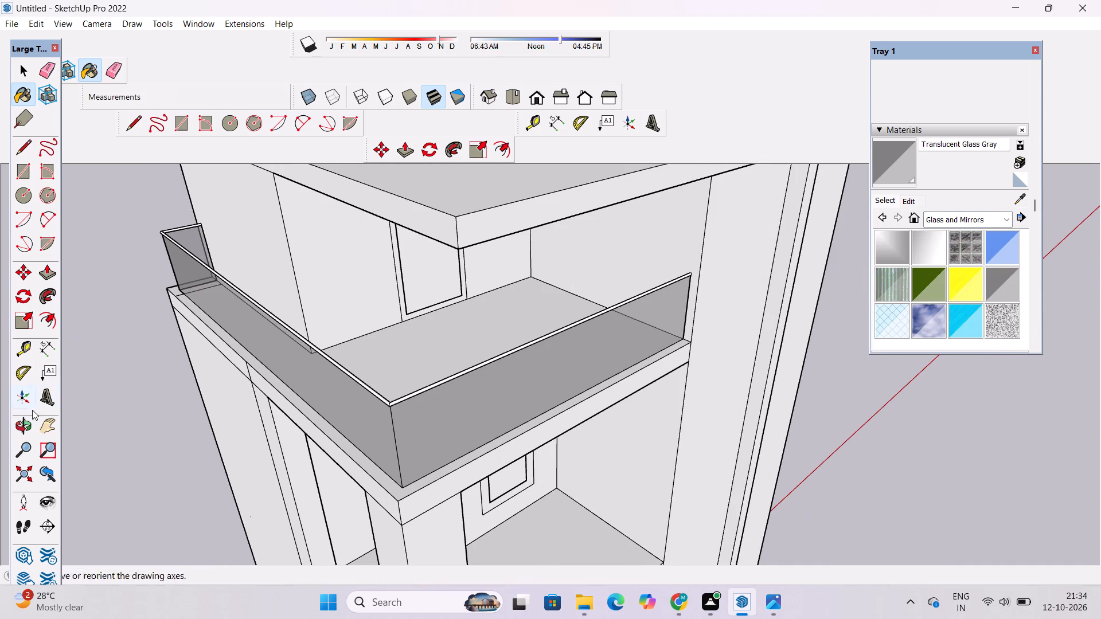
pyautogui.click(17, 426)
pyautogui.moveTo(183, 376); pyautogui.dragTo(259, 377)
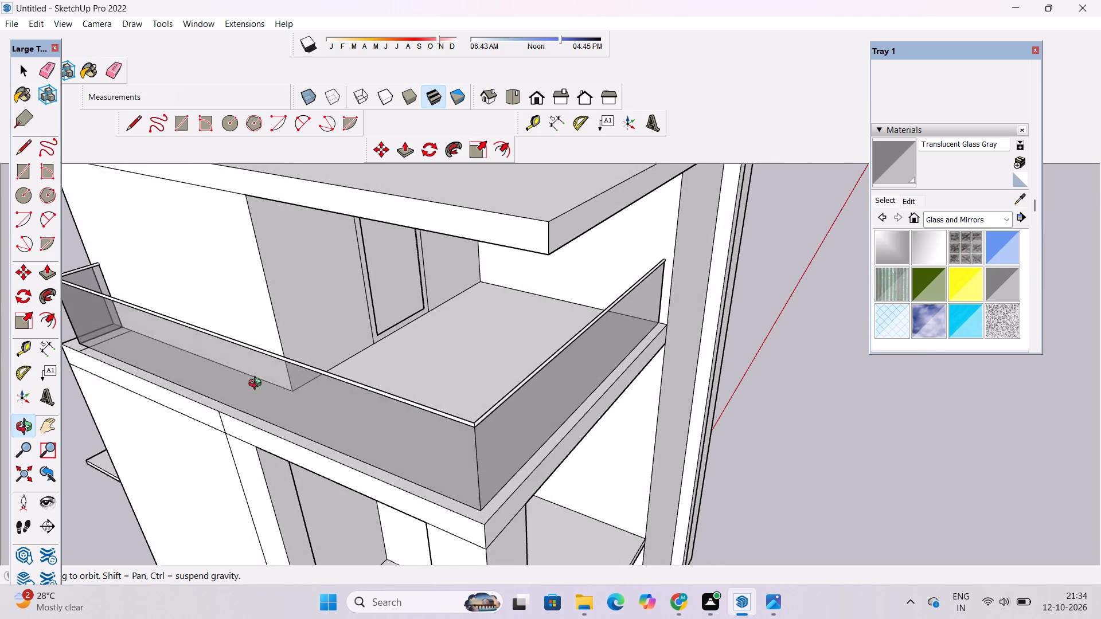
pyautogui.scroll(4, 256, 385)
pyautogui.keyDown('shift'); pyautogui.moveTo(252, 391); pyautogui.dragTo(316, 345); pyautogui.keyUp('shift')
pyautogui.scroll(-6, 327, 333)
pyautogui.moveTo(544, 446); pyautogui.dragTo(432, 438)
pyautogui.scroll(-3, 382, 380)
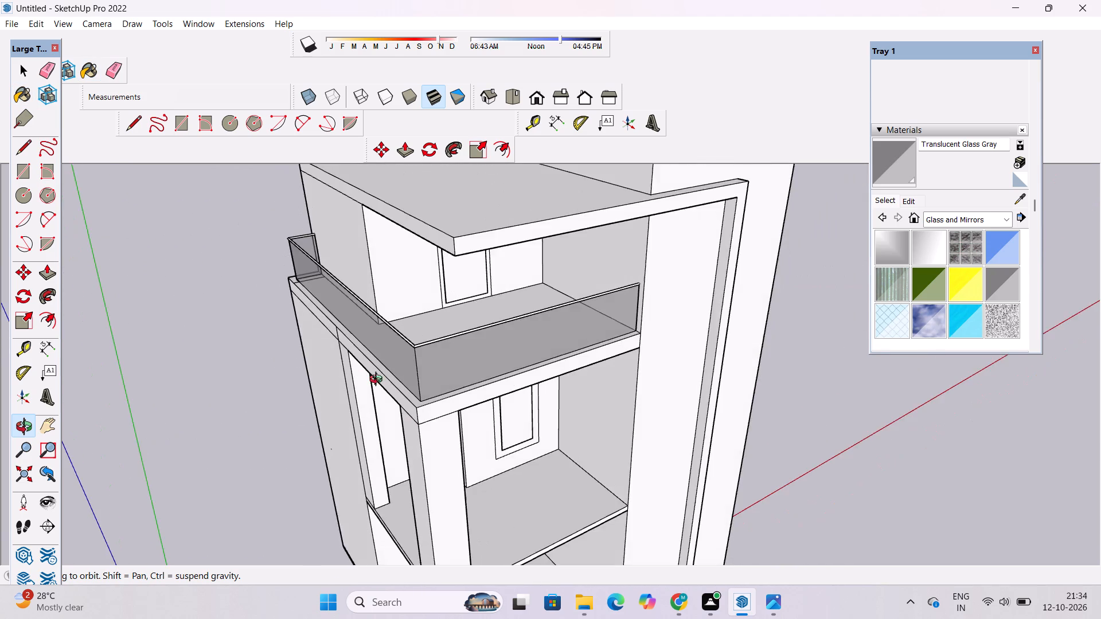
pyautogui.scroll(-1, 378, 381)
# Examine the glass railing's short end panel from the rear corner and the terrace within the whole building.
pyautogui.moveTo(227, 292); pyautogui.dragTo(602, 356)
pyautogui.scroll(3, 462, 489)
pyautogui.keyDown('shift'); pyautogui.moveTo(443, 515); pyautogui.dragTo(443, 330); pyautogui.keyUp('shift')
pyautogui.scroll(-4, 447, 350)
pyautogui.moveTo(313, 402); pyautogui.dragTo(416, 389)
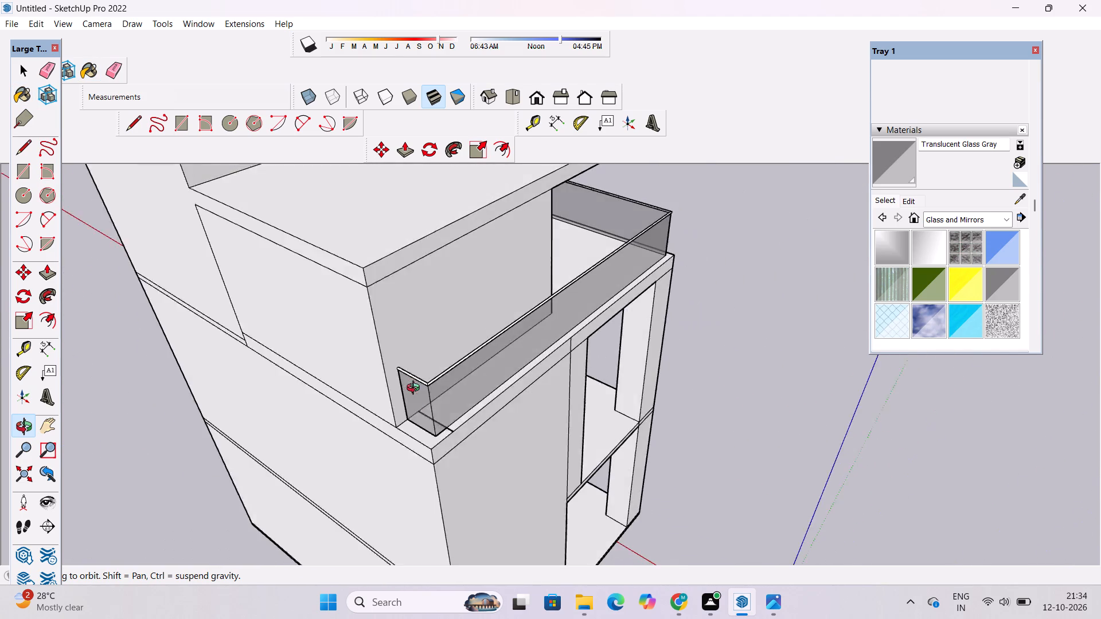
pyautogui.moveTo(416, 389); pyautogui.dragTo(447, 381)
pyautogui.moveTo(502, 396); pyautogui.dragTo(301, 422)
pyautogui.scroll(-5, 490, 370)
pyautogui.keyDown('shift'); pyautogui.moveTo(705, 374); pyautogui.dragTo(461, 393); pyautogui.keyUp('shift')
# Examine the glass railing and its unpainted top rail at the front corner from close up and above.
pyautogui.scroll(2, 574, 370)
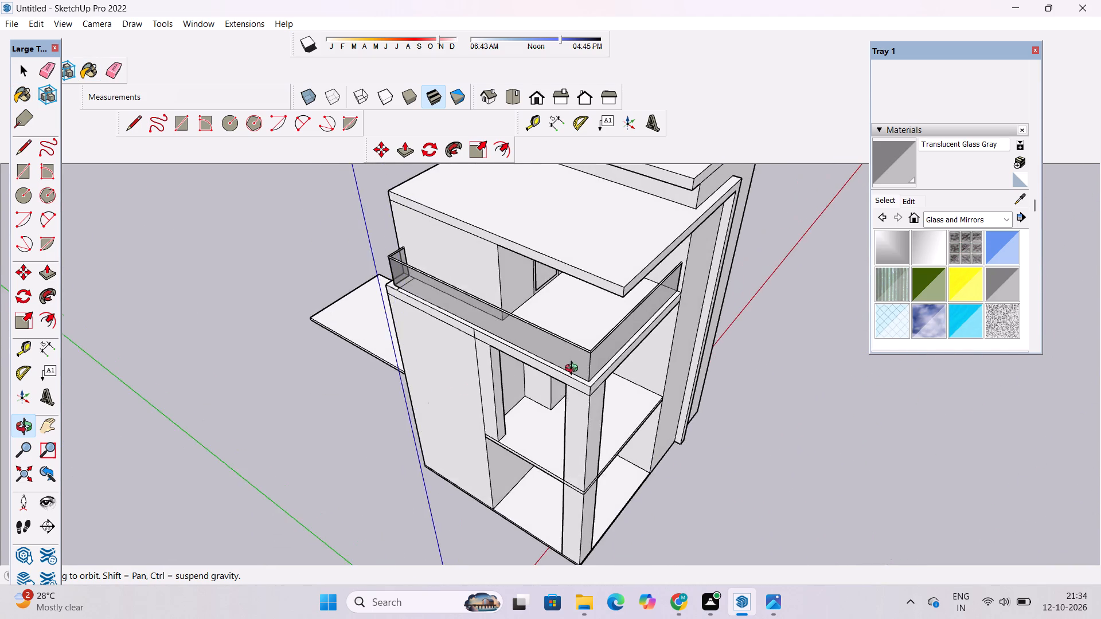
pyautogui.scroll(1, 574, 370)
pyautogui.keyDown('shift'); pyautogui.moveTo(615, 373); pyautogui.dragTo(572, 398); pyautogui.keyUp('shift')
pyautogui.moveTo(569, 410); pyautogui.dragTo(507, 390)
pyautogui.scroll(5, 610, 355)
pyautogui.keyDown('shift'); pyautogui.moveTo(604, 346); pyautogui.dragTo(573, 405); pyautogui.keyUp('shift')
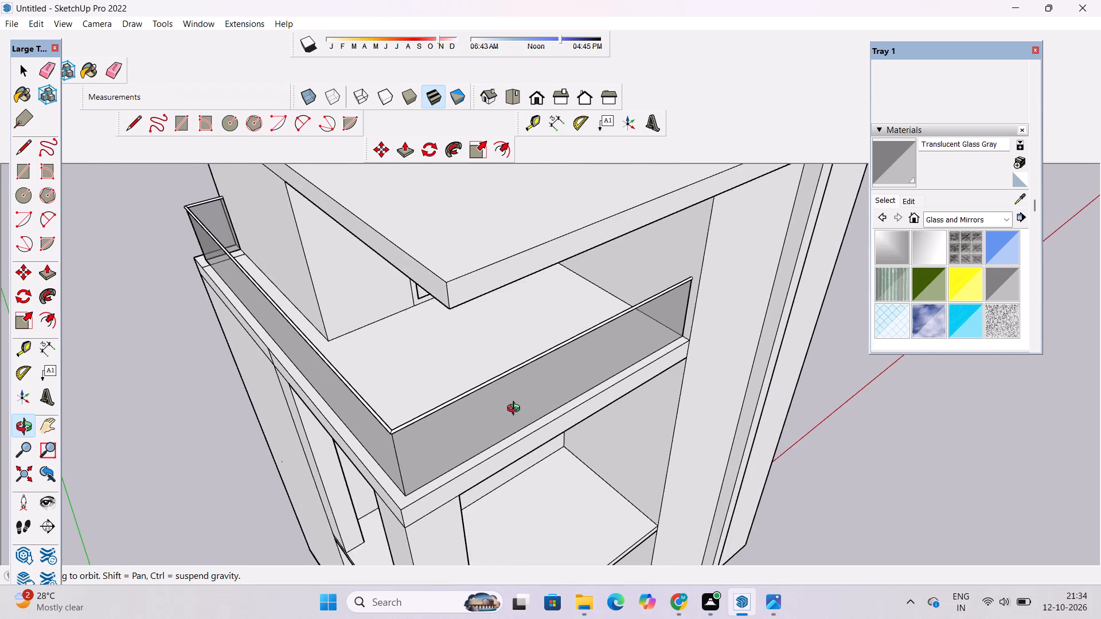
pyautogui.scroll(3, 516, 410)
pyautogui.keyDown('shift'); pyautogui.moveTo(450, 420); pyautogui.dragTo(496, 389); pyautogui.keyUp('shift')
pyautogui.scroll(-6, 499, 390)
pyautogui.moveTo(406, 438); pyautogui.dragTo(451, 397)
pyautogui.keyDown('shift'); pyautogui.moveTo(489, 379); pyautogui.dragTo(498, 425); pyautogui.keyUp('shift')
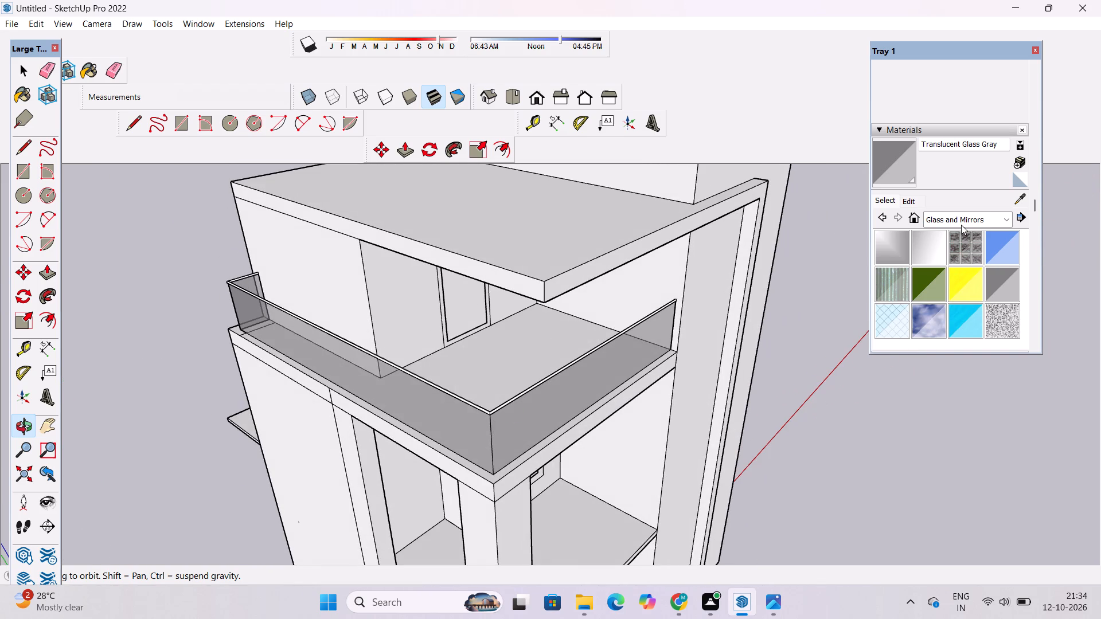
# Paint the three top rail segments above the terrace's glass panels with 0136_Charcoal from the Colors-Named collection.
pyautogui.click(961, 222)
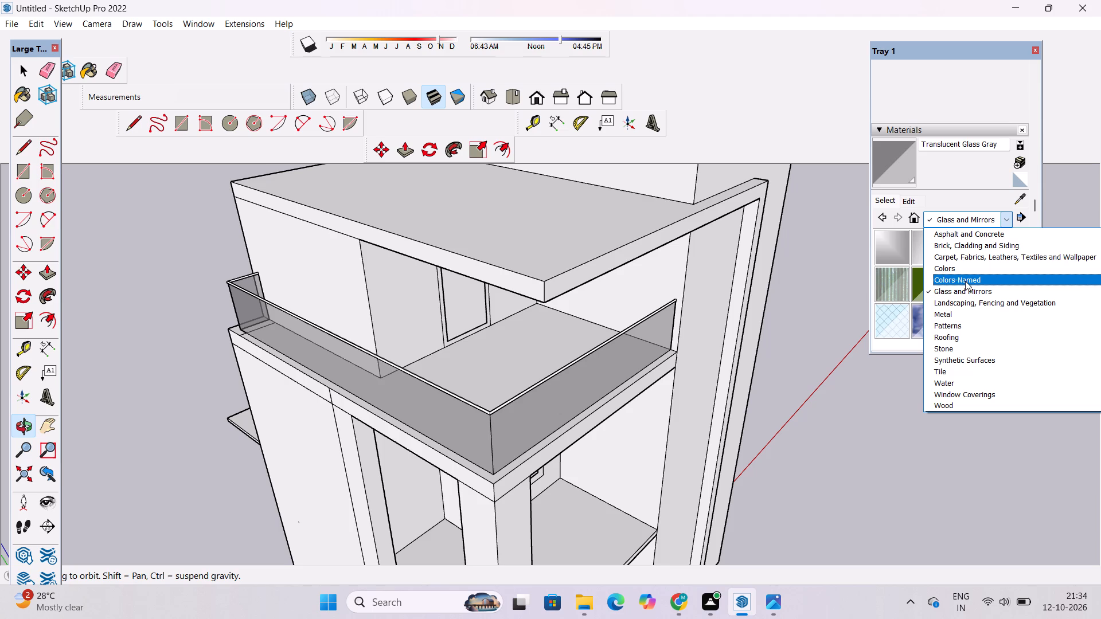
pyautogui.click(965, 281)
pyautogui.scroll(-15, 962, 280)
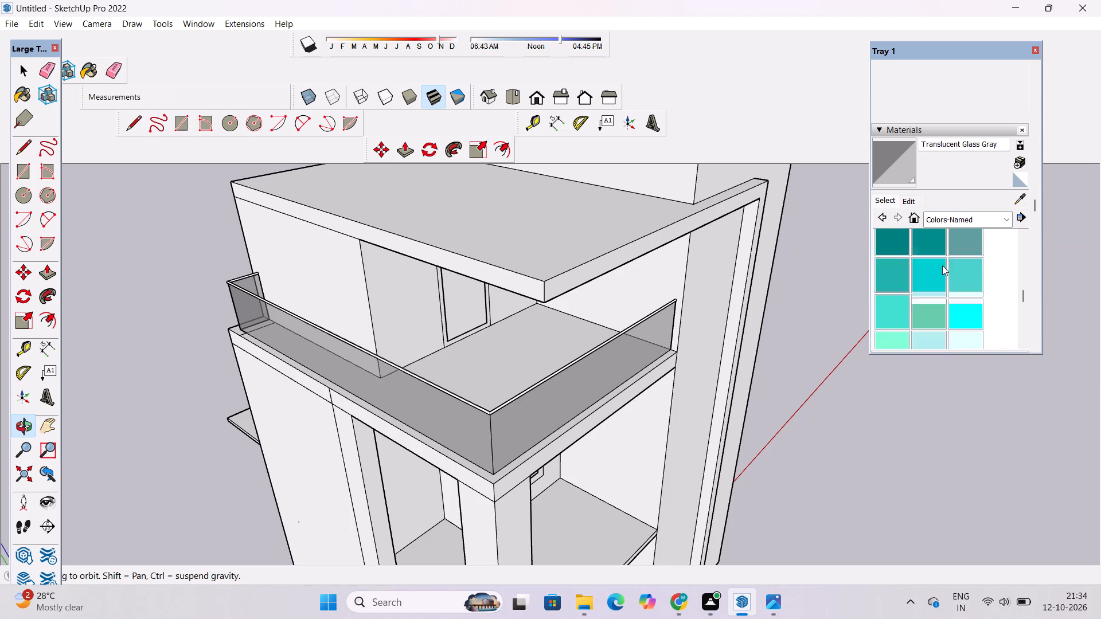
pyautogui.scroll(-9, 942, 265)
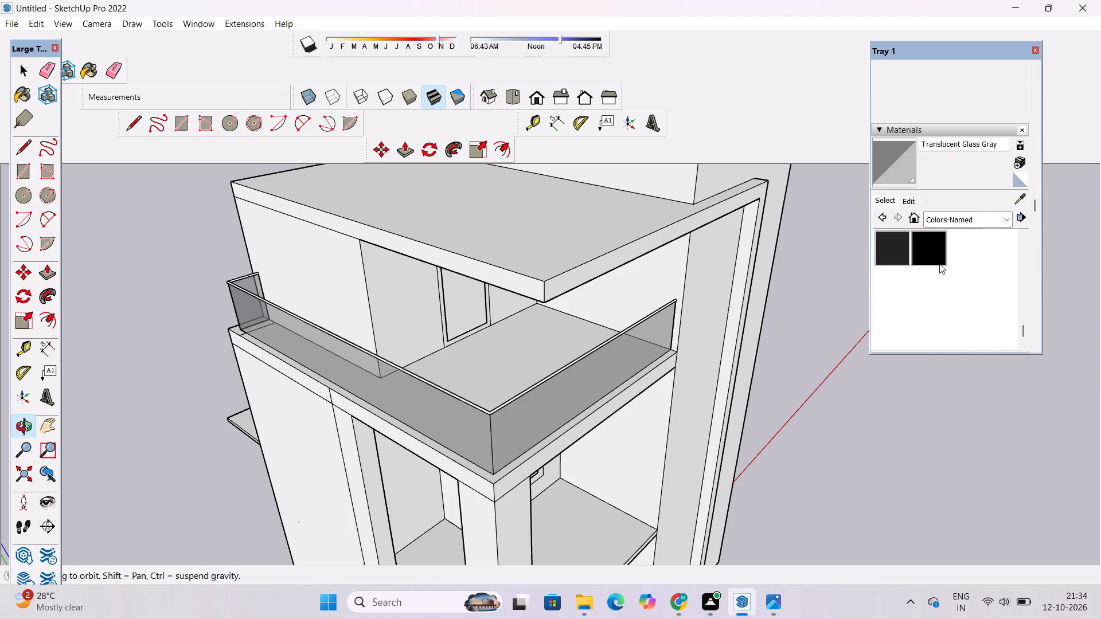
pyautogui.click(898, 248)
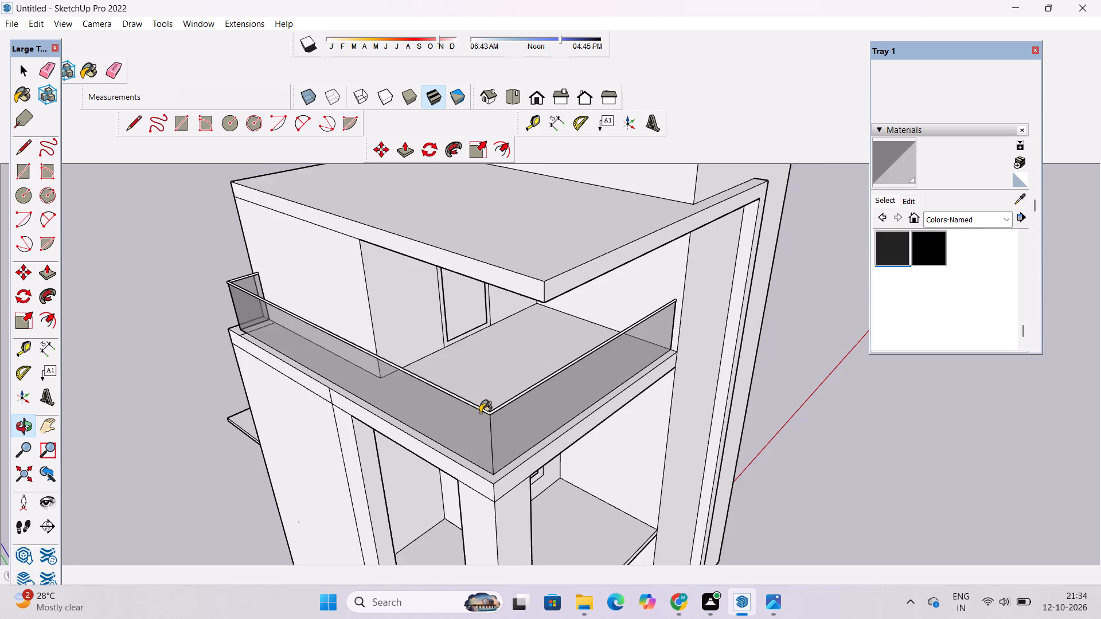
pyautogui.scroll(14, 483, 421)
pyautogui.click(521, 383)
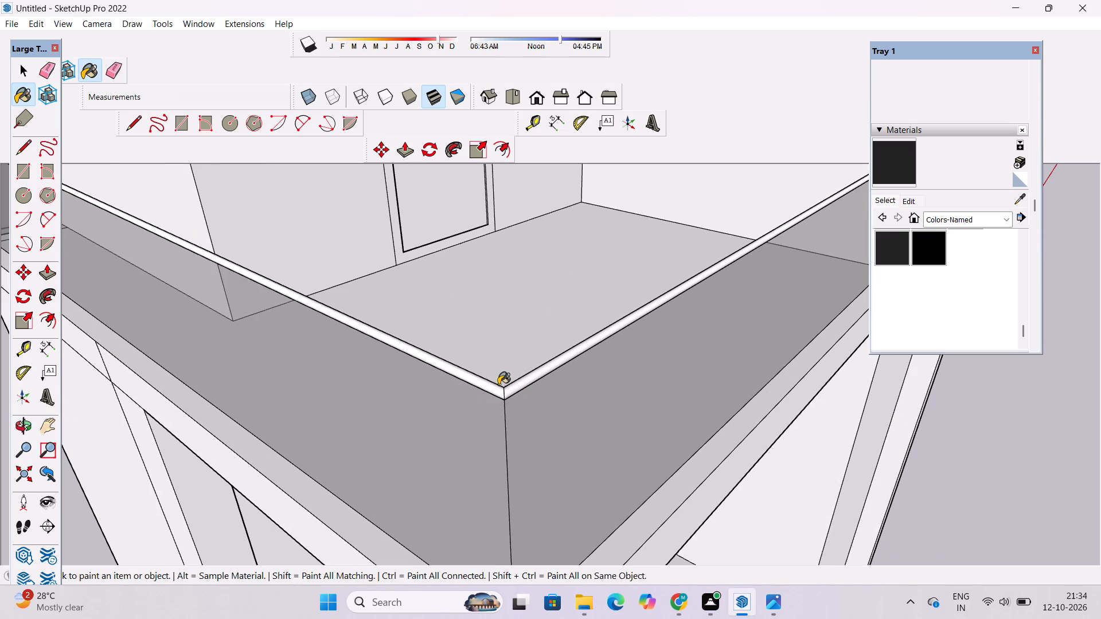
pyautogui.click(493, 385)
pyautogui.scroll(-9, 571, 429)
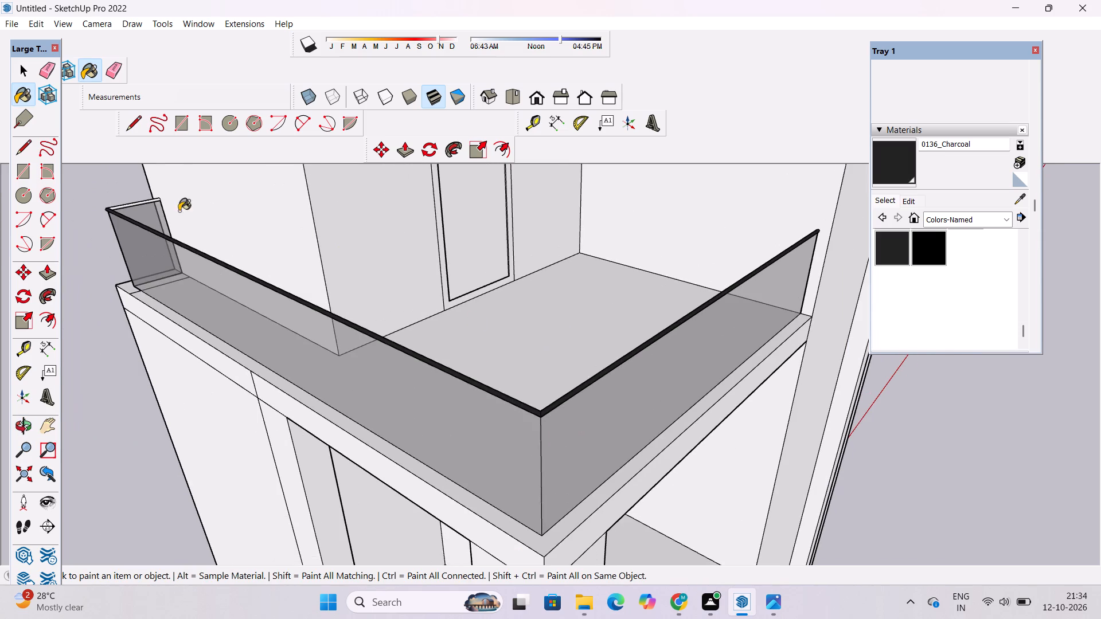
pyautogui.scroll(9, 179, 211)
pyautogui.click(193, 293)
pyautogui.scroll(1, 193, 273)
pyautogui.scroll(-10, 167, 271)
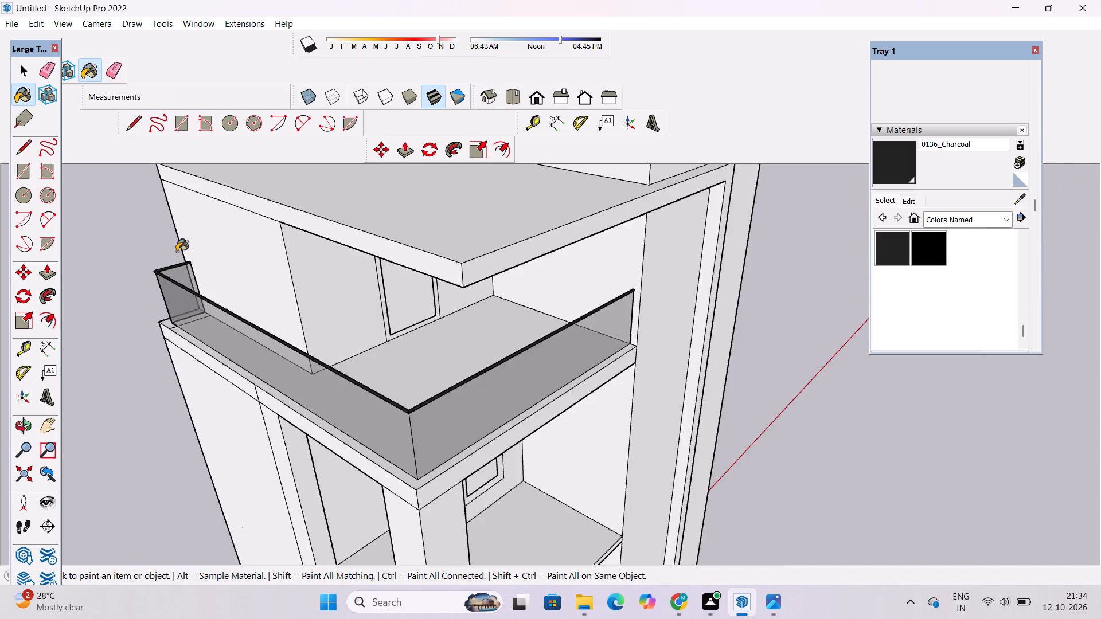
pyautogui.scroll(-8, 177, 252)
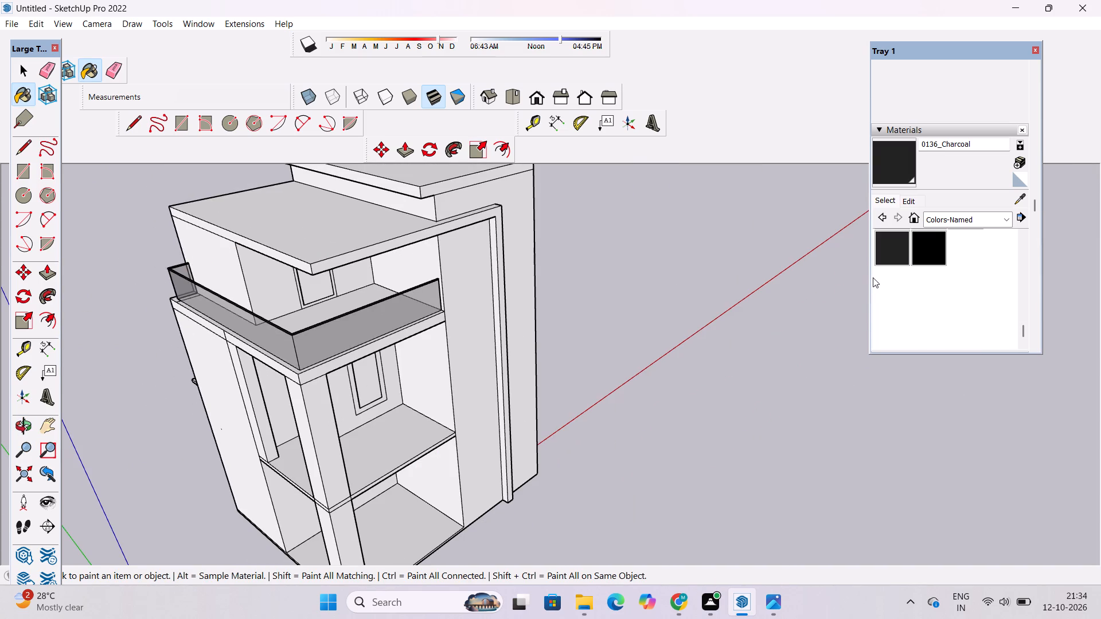
# Repaint the terrace's long side, front and short end top rails with 0135_DarkGray.
pyautogui.scroll(1, 945, 272)
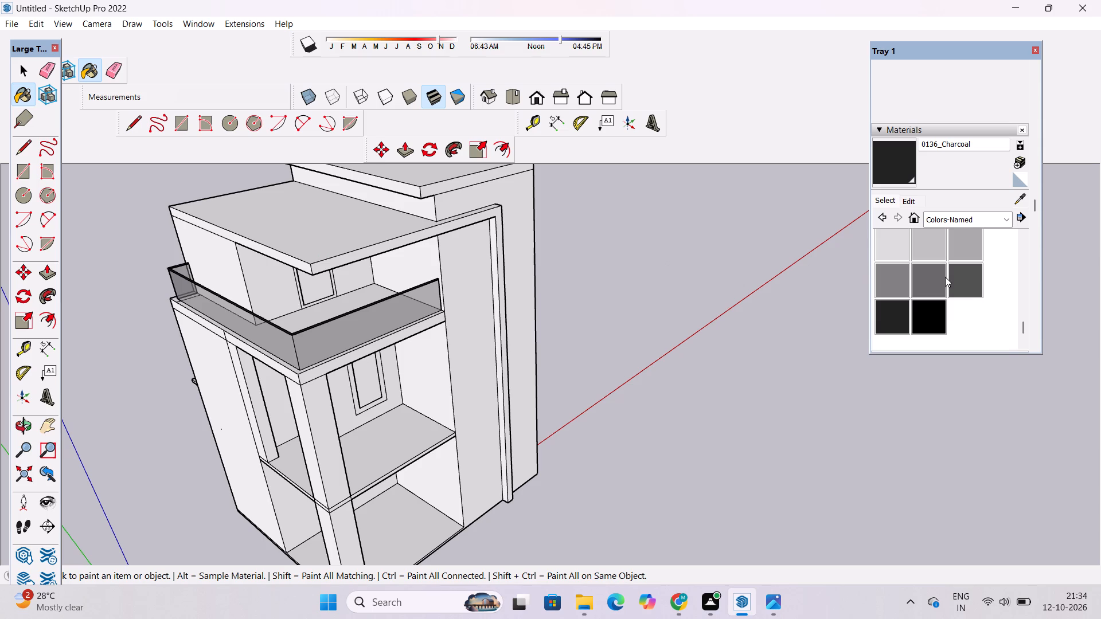
pyautogui.click(955, 281)
pyautogui.scroll(9, 232, 304)
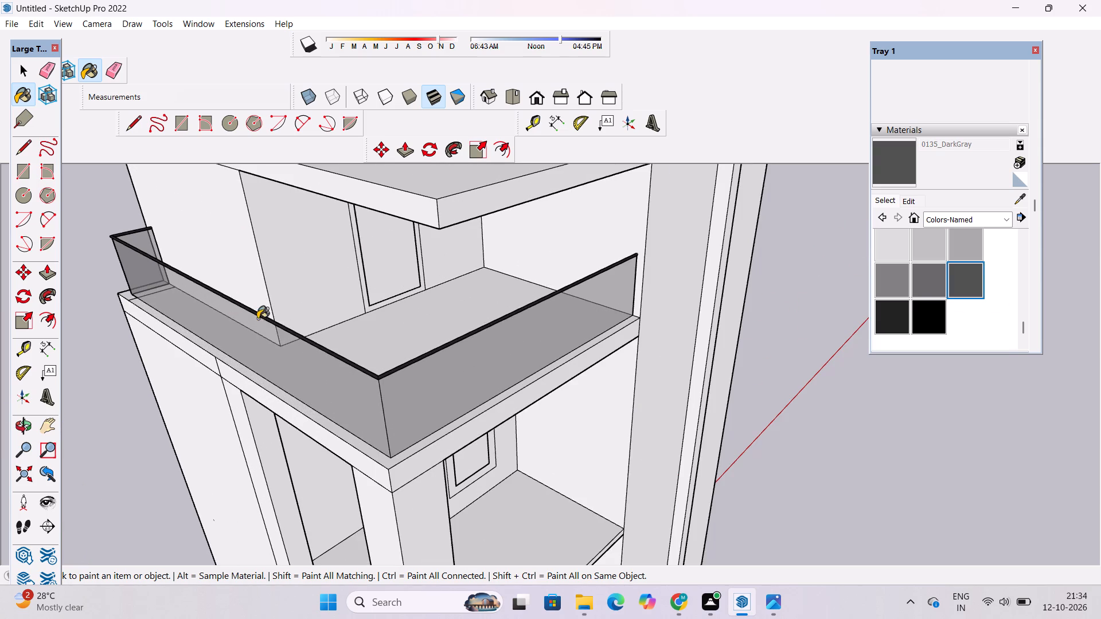
pyautogui.click(291, 333)
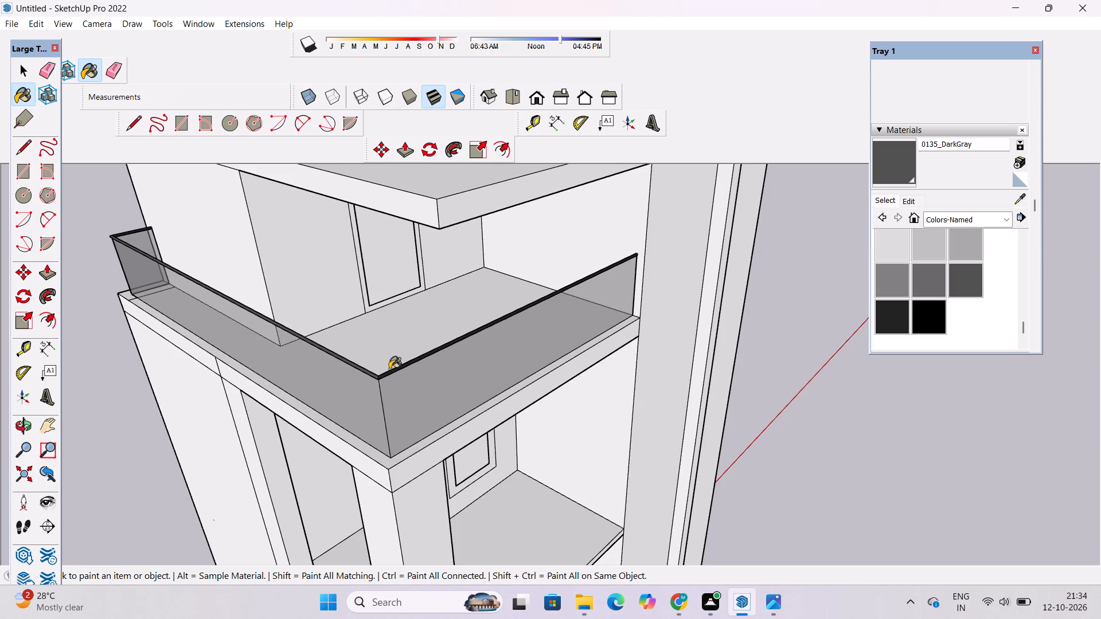
pyautogui.click(389, 373)
pyautogui.scroll(11, 131, 211)
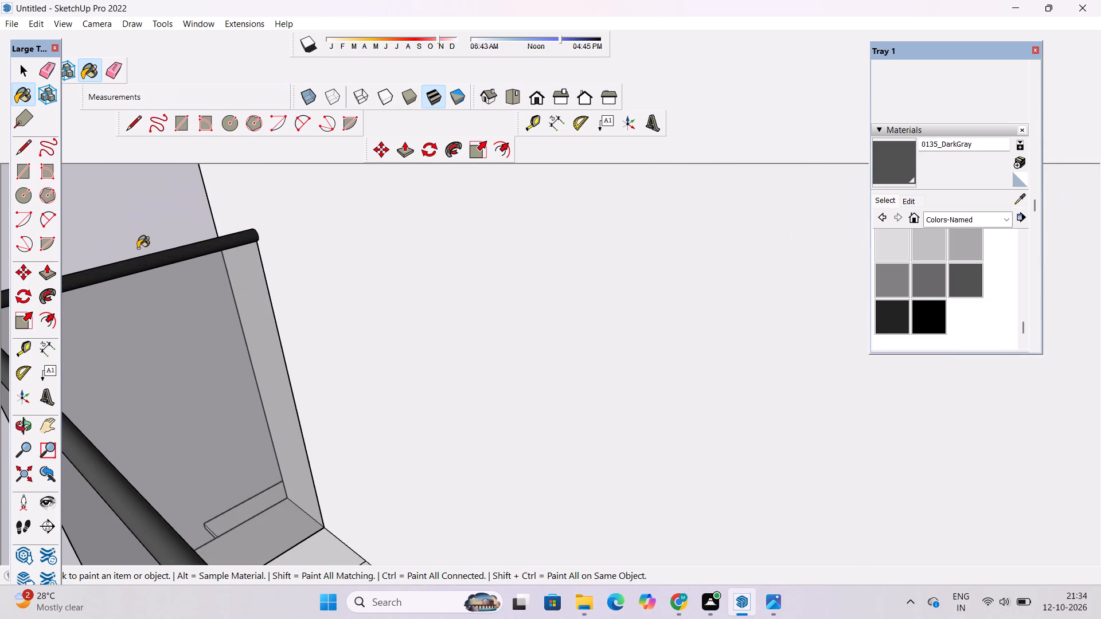
pyautogui.click(152, 258)
pyautogui.scroll(-9, 156, 258)
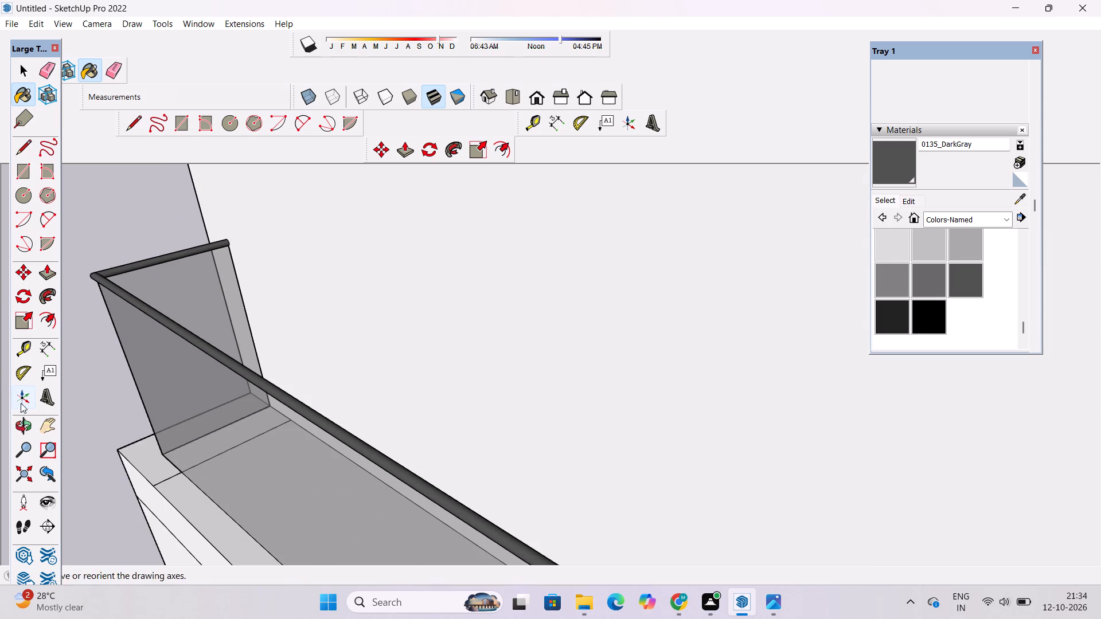
# Examine the upper terrace's glass railing and its dark gray top rails from the front, the corner and above.
pyautogui.click(21, 424)
pyautogui.scroll(-13, 282, 299)
pyautogui.moveTo(694, 395); pyautogui.dragTo(517, 306)
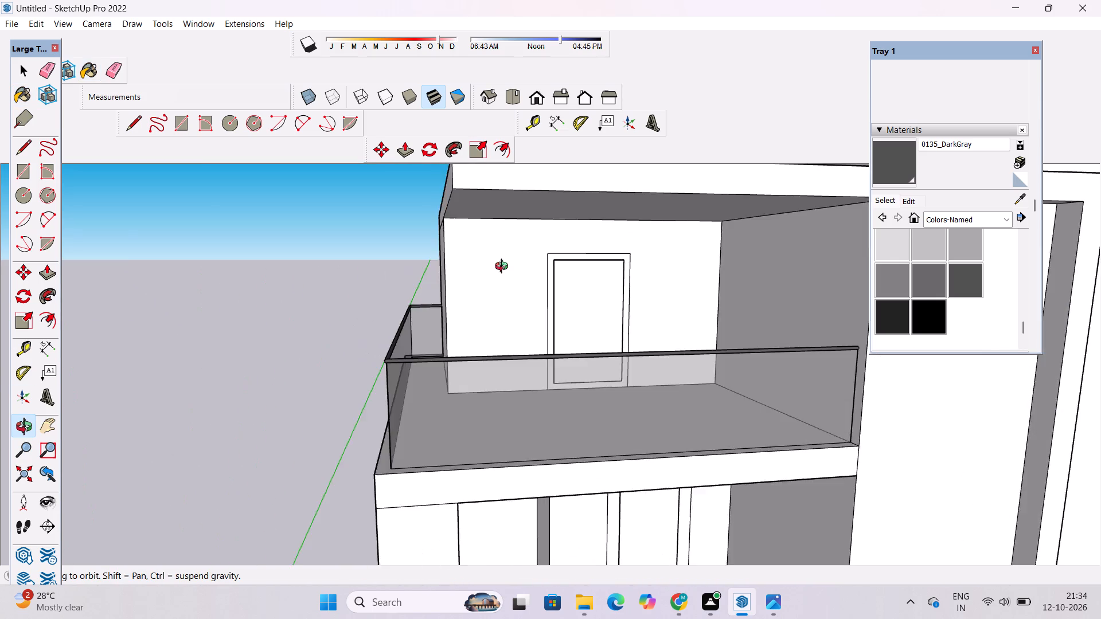
pyautogui.scroll(-6, 504, 268)
pyautogui.moveTo(419, 334); pyautogui.dragTo(589, 413)
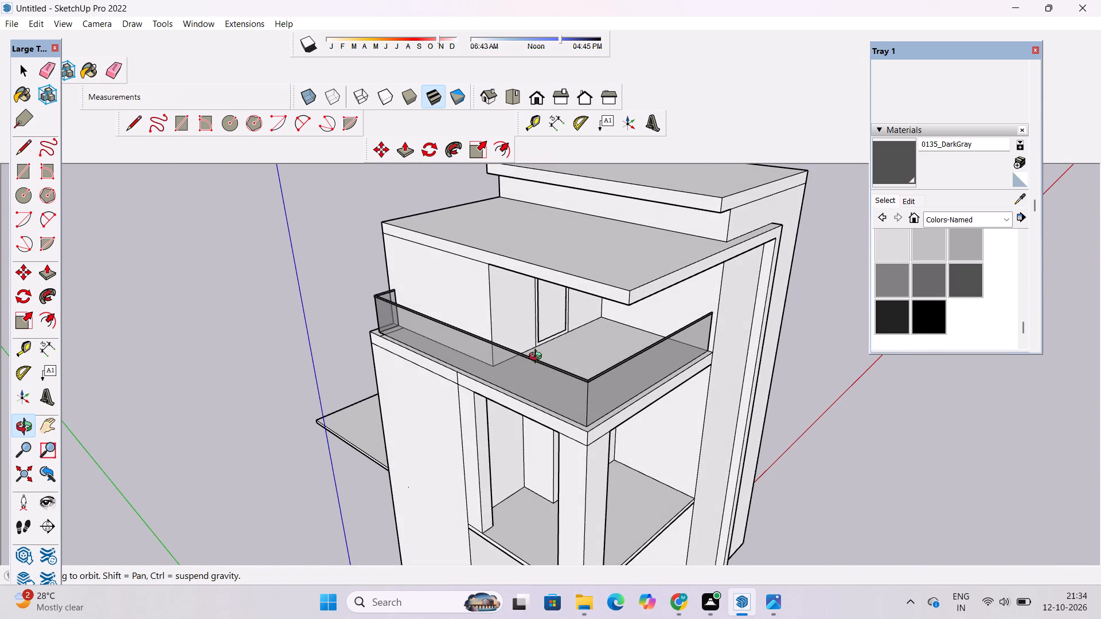
pyautogui.moveTo(502, 377); pyautogui.dragTo(604, 455)
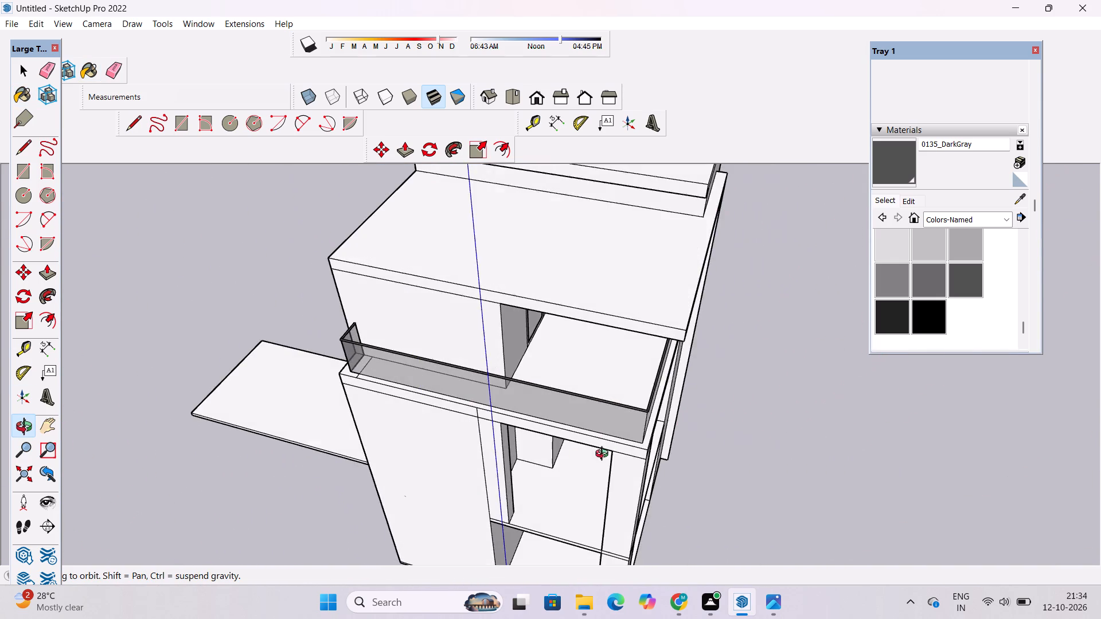
pyautogui.scroll(9, 373, 375)
pyautogui.moveTo(415, 360); pyautogui.dragTo(339, 465)
# Examine the open middle-floor balcony below the terrace, including its framed opening and corner column.
pyautogui.scroll(-7, 401, 343)
pyautogui.moveTo(500, 429); pyautogui.dragTo(470, 314)
pyautogui.scroll(-5, 470, 308)
pyautogui.keyDown('shift'); pyautogui.moveTo(675, 432); pyautogui.dragTo(549, 362); pyautogui.keyUp('shift')
pyautogui.scroll(2, 507, 373)
pyautogui.moveTo(540, 408); pyautogui.dragTo(488, 320)
pyautogui.scroll(3, 472, 336)
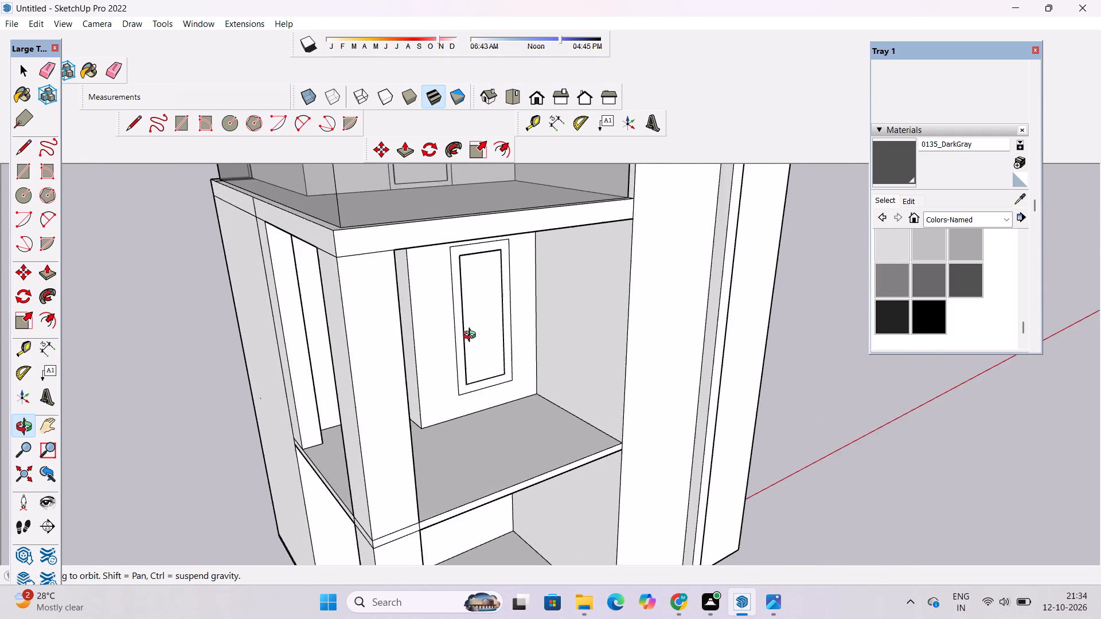
pyautogui.scroll(1, 472, 336)
pyautogui.moveTo(556, 373); pyautogui.dragTo(410, 352)
pyautogui.keyDown('shift'); pyautogui.moveTo(410, 366); pyautogui.dragTo(434, 304); pyautogui.keyUp('shift')
pyautogui.scroll(-7, 439, 297)
pyautogui.moveTo(576, 404); pyautogui.dragTo(525, 361)
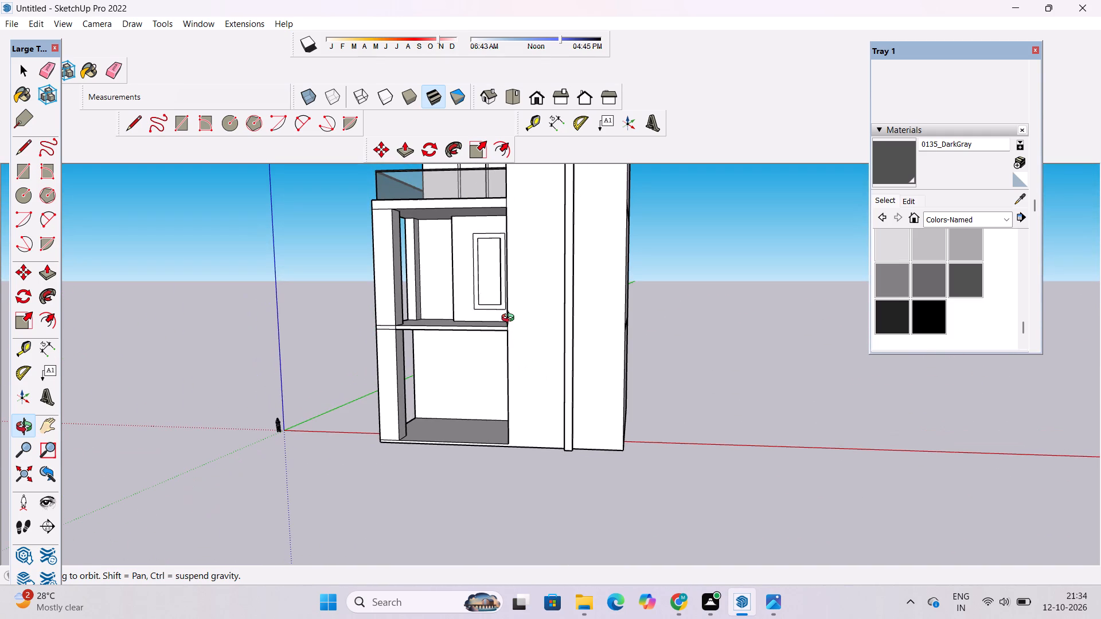
# Examine the terrace's glass railing together with the floor below it from the front corner and from above.
pyautogui.scroll(-2, 518, 311)
pyautogui.moveTo(510, 314); pyautogui.dragTo(548, 331)
pyautogui.scroll(4, 524, 272)
pyautogui.keyDown('shift'); pyautogui.moveTo(524, 270); pyautogui.dragTo(534, 311); pyautogui.keyUp('shift')
pyautogui.moveTo(526, 319); pyautogui.dragTo(654, 323)
pyautogui.scroll(3, 594, 273)
pyautogui.keyDown('shift'); pyautogui.moveTo(600, 260); pyautogui.dragTo(559, 295); pyautogui.keyUp('shift')
pyautogui.moveTo(555, 299); pyautogui.dragTo(602, 383)
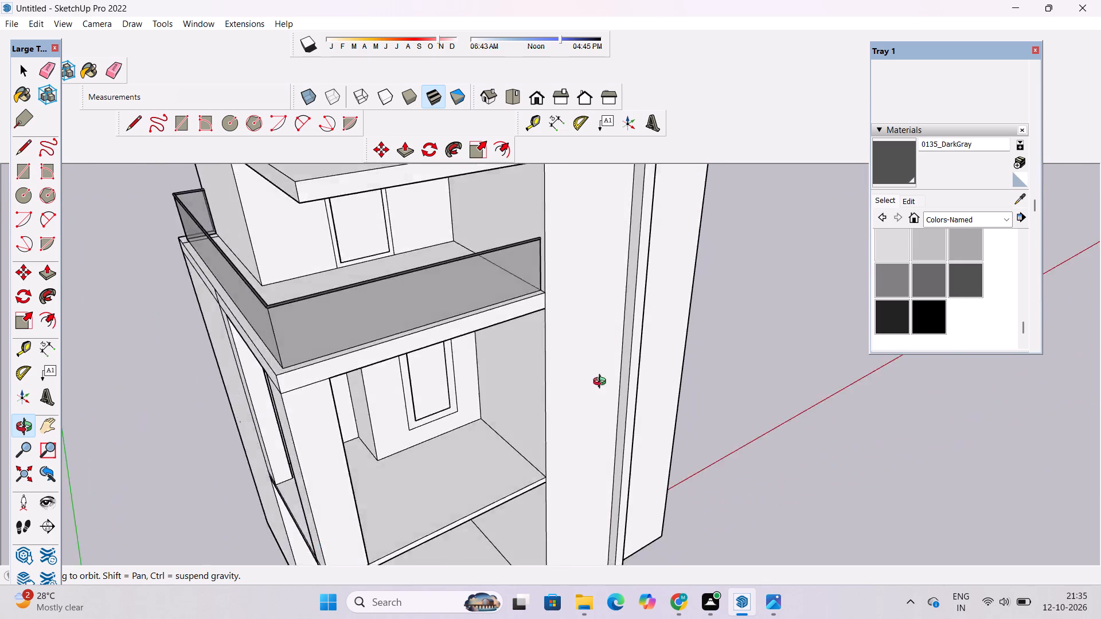
pyautogui.moveTo(602, 383); pyautogui.dragTo(716, 388)
pyautogui.scroll(1, 533, 330)
pyautogui.moveTo(549, 331); pyautogui.dragTo(516, 331)
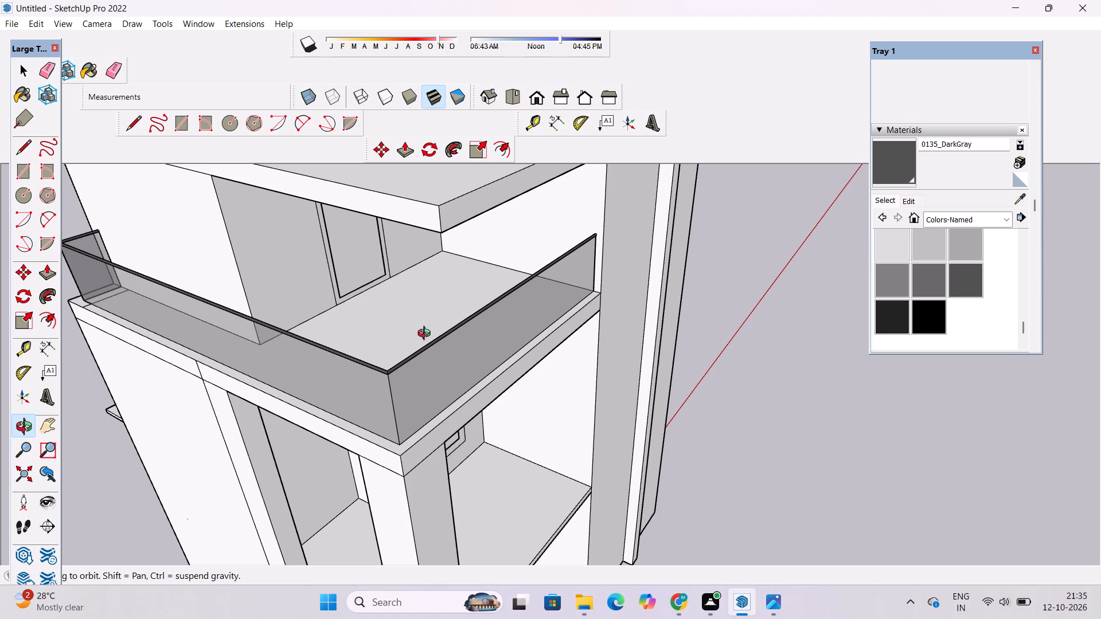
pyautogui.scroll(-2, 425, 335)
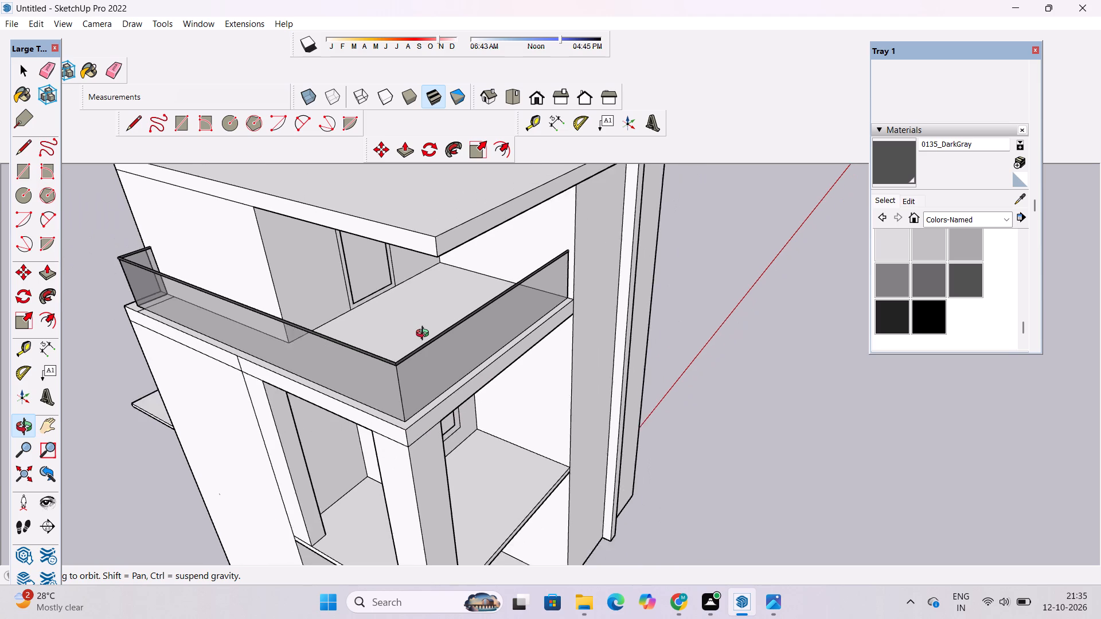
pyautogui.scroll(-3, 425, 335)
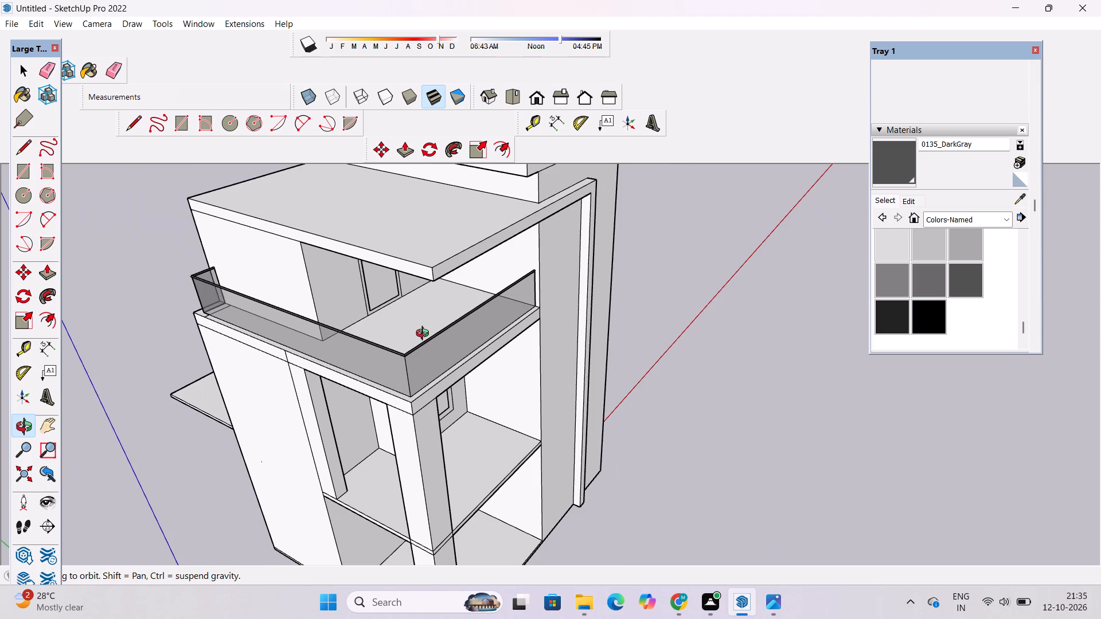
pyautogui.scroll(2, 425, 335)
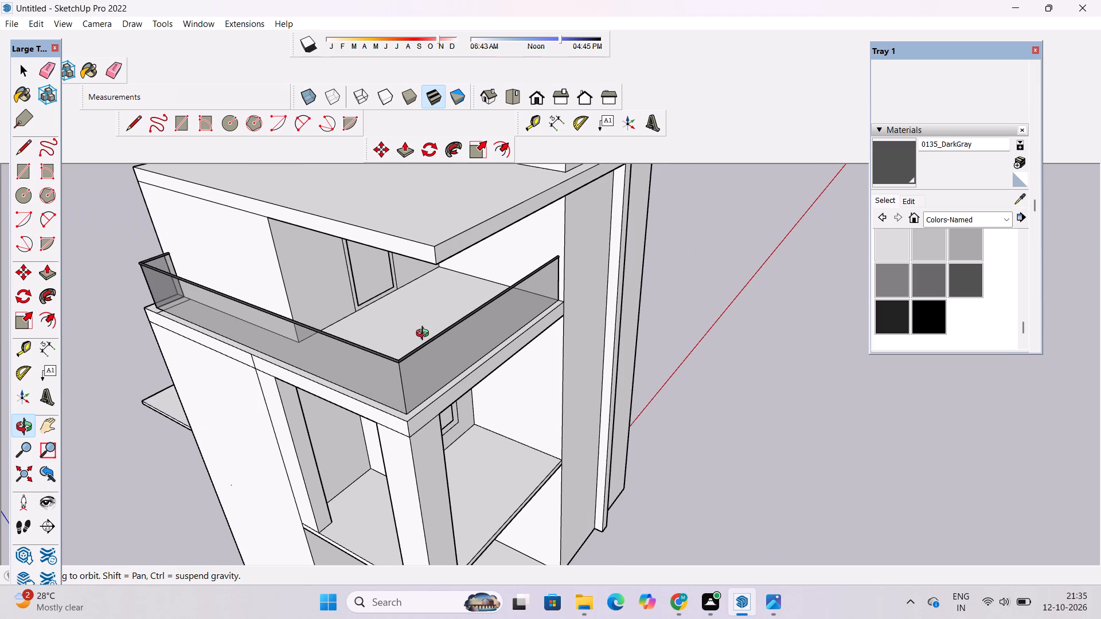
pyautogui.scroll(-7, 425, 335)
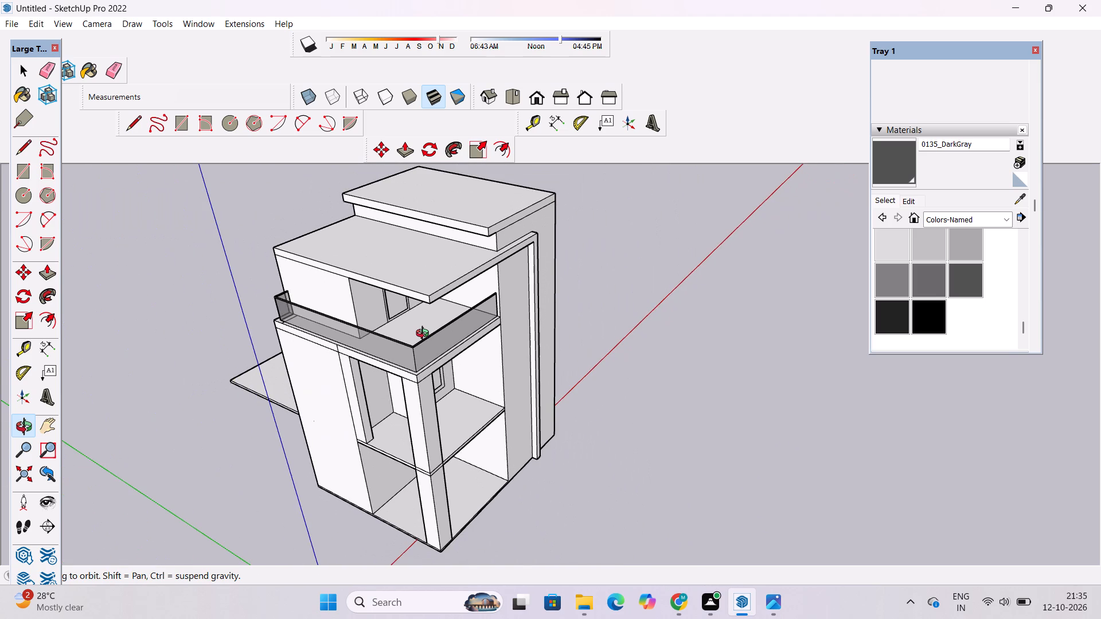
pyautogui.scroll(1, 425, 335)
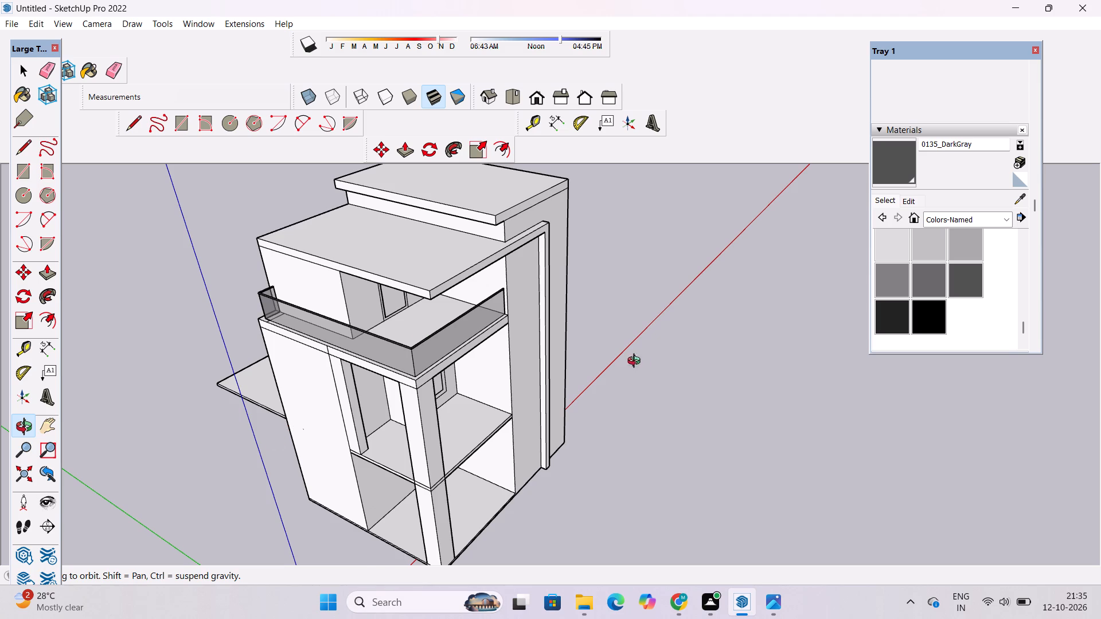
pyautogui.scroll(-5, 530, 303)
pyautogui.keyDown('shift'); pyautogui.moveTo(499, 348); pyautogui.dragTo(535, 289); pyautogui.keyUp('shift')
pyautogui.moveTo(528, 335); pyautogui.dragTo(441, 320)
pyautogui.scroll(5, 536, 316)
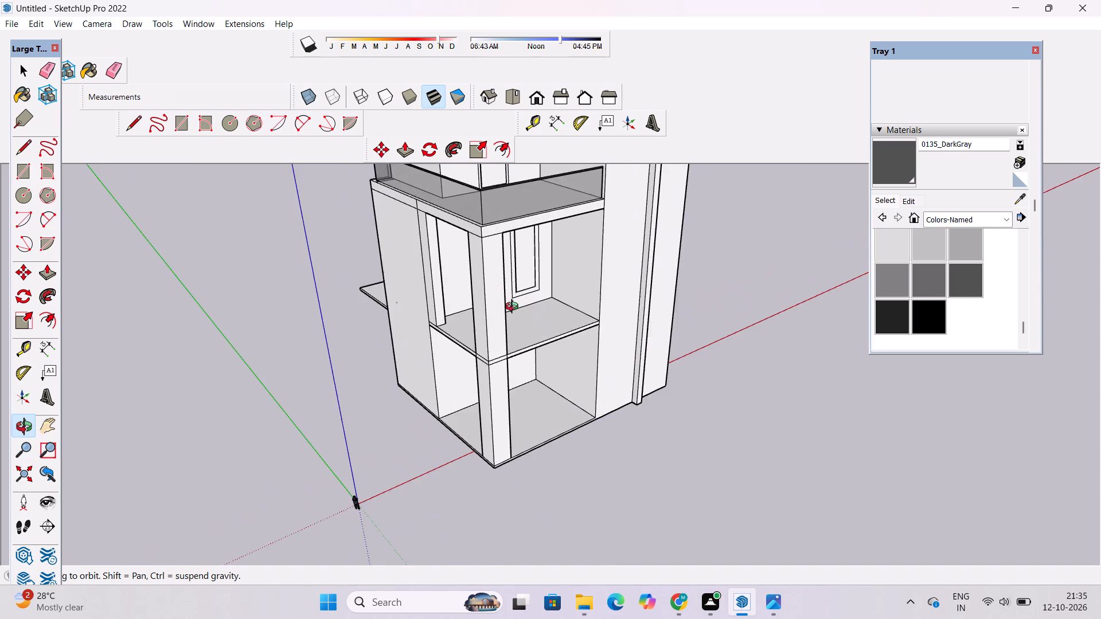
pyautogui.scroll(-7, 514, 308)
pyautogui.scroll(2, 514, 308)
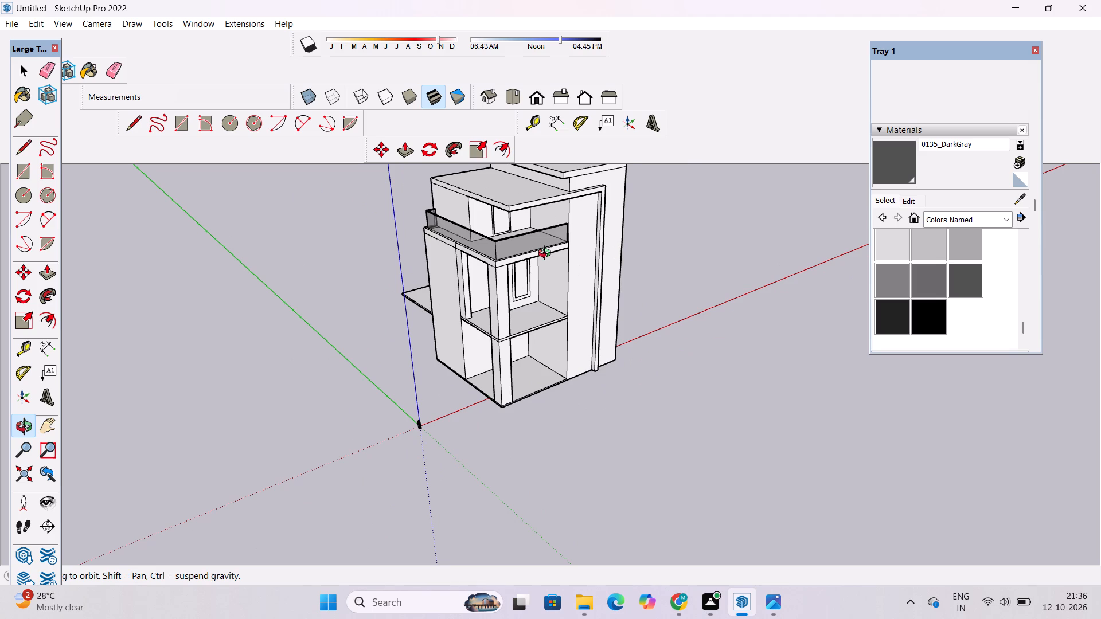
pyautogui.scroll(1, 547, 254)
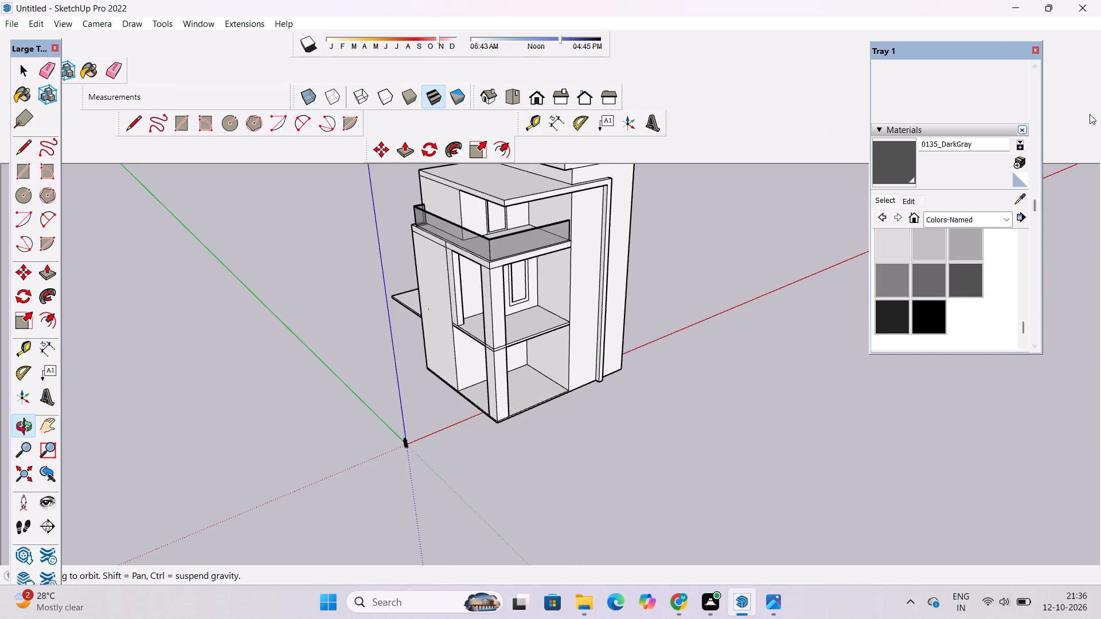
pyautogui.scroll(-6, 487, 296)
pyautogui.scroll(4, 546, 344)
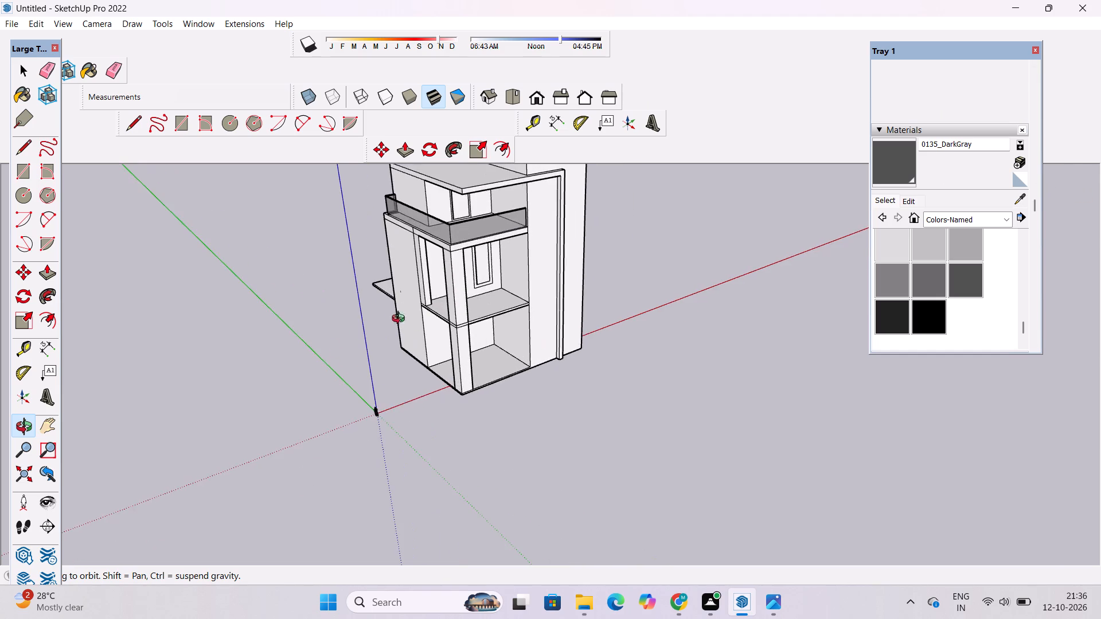
# Examine the whole building and its glass-railed terrace from the front and the column corner.
pyautogui.scroll(4, 366, 315)
pyautogui.moveTo(401, 360); pyautogui.dragTo(444, 362)
pyautogui.scroll(-10, 326, 332)
pyautogui.scroll(9, 502, 387)
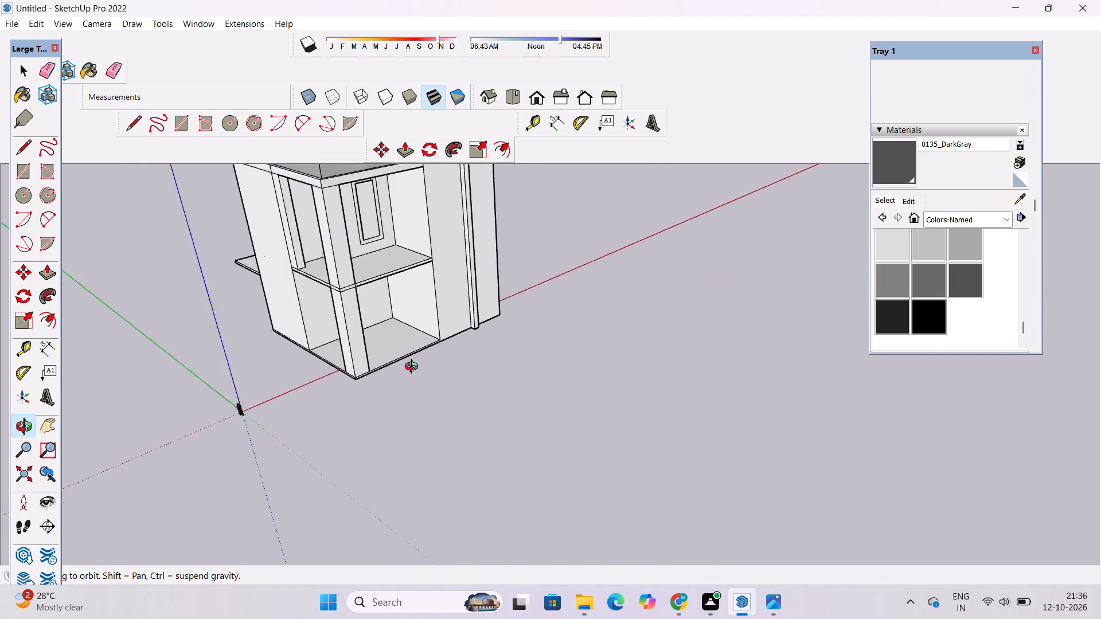
pyautogui.scroll(2, 414, 368)
pyautogui.moveTo(362, 402); pyautogui.dragTo(364, 371)
pyautogui.scroll(-15, 356, 394)
pyautogui.scroll(5, 374, 300)
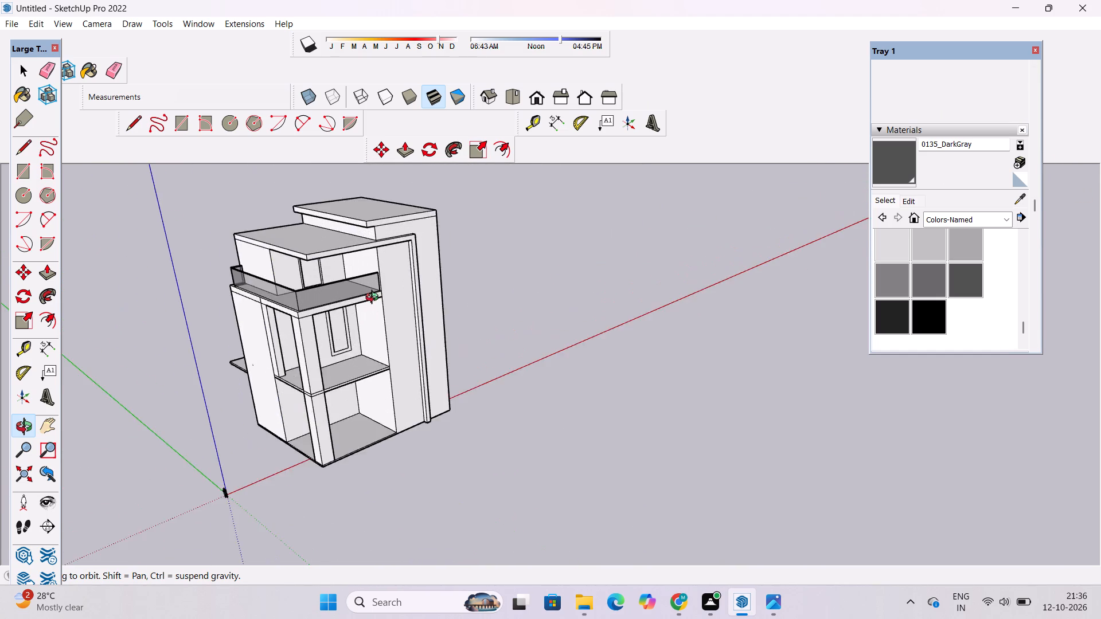
pyautogui.scroll(8, 374, 299)
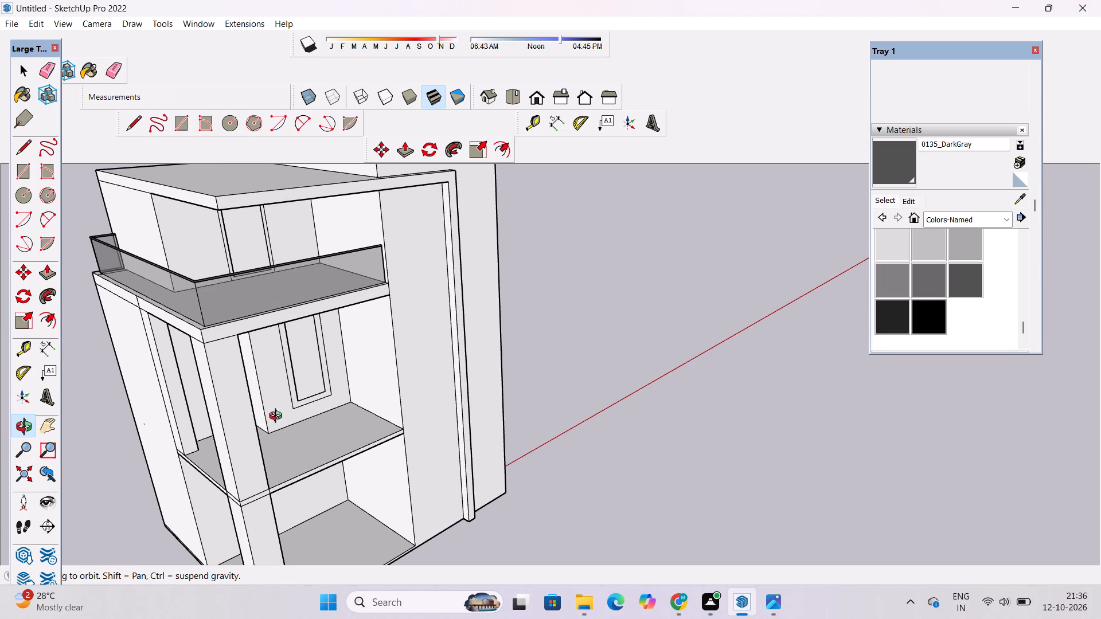
pyautogui.scroll(-2, 231, 440)
pyautogui.keyDown('shift'); pyautogui.moveTo(224, 448); pyautogui.dragTo(347, 363); pyautogui.keyUp('shift')
pyautogui.moveTo(338, 440); pyautogui.dragTo(246, 420)
pyautogui.scroll(-6, 243, 418)
pyautogui.keyDown('shift'); pyautogui.moveTo(399, 420); pyautogui.dragTo(283, 420); pyautogui.keyUp('shift')
pyautogui.moveTo(274, 434); pyautogui.dragTo(304, 441)
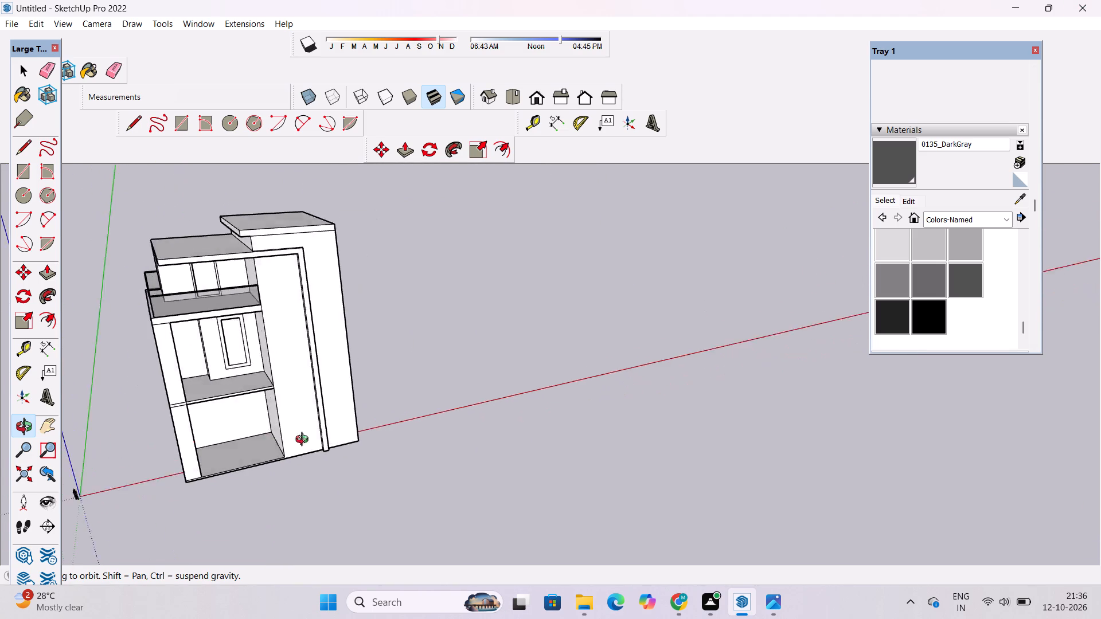
pyautogui.moveTo(304, 441); pyautogui.dragTo(371, 446)
pyautogui.keyDown('shift'); pyautogui.moveTo(9, 489); pyautogui.dragTo(281, 445); pyautogui.keyUp('shift')
pyautogui.moveTo(275, 449); pyautogui.dragTo(227, 457)
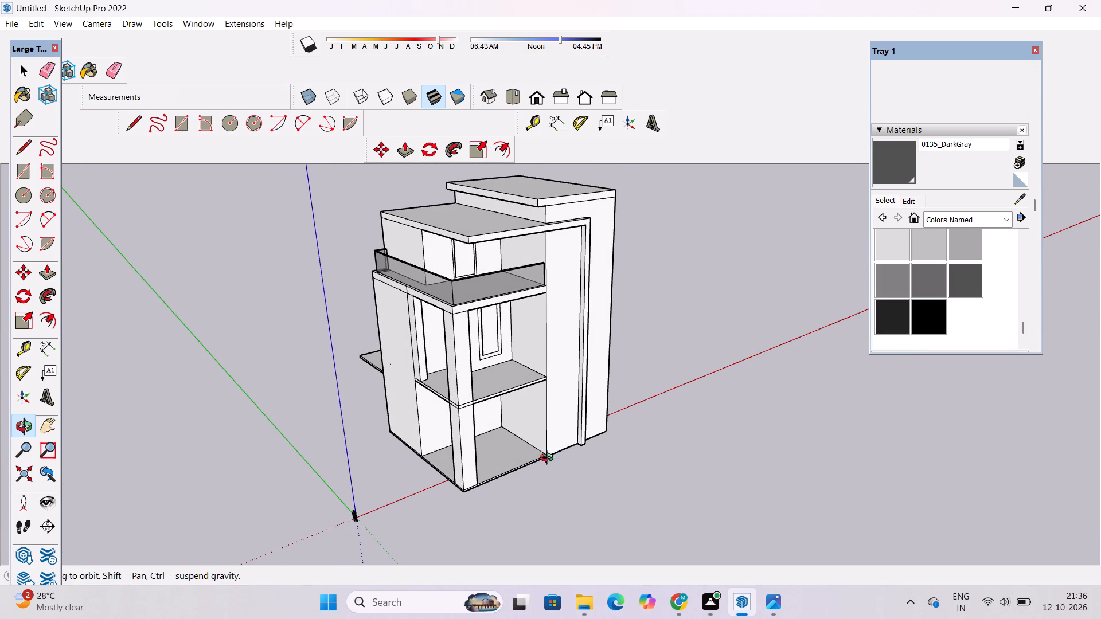
pyautogui.scroll(5, 526, 452)
pyautogui.scroll(-5, 495, 445)
pyautogui.keyDown('shift'); pyautogui.moveTo(553, 419); pyautogui.dragTo(382, 436); pyautogui.keyUp('shift')
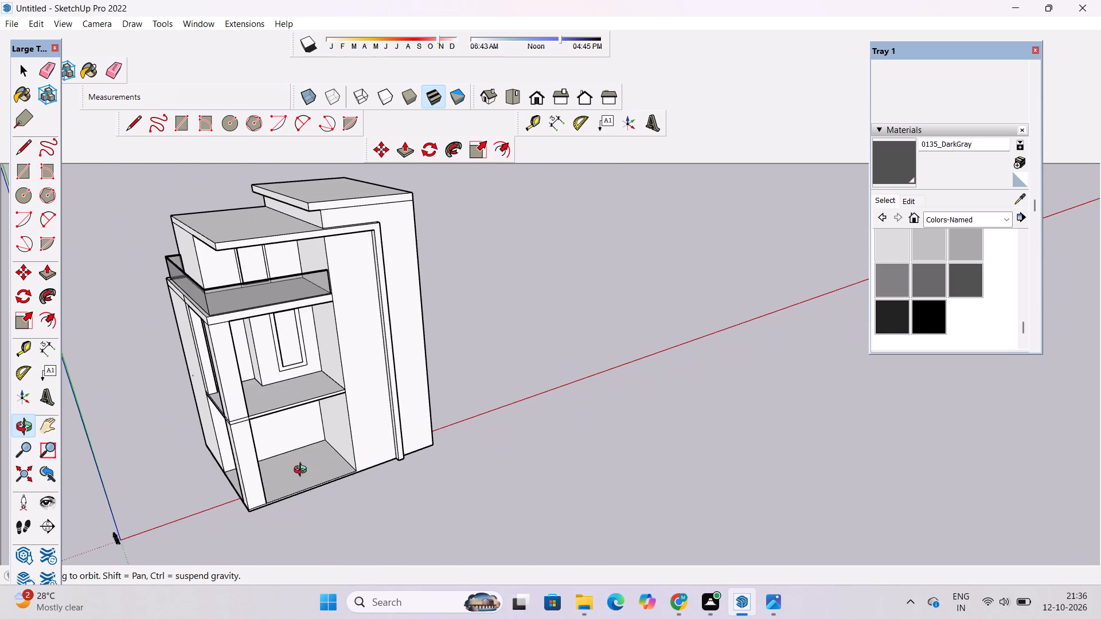
# Examine the open ground and middle floors around the corner column from low, front and side angles.
pyautogui.scroll(3, 275, 476)
pyautogui.moveTo(235, 478); pyautogui.dragTo(263, 462)
pyautogui.moveTo(278, 489); pyautogui.dragTo(292, 428)
pyautogui.scroll(-4, 337, 388)
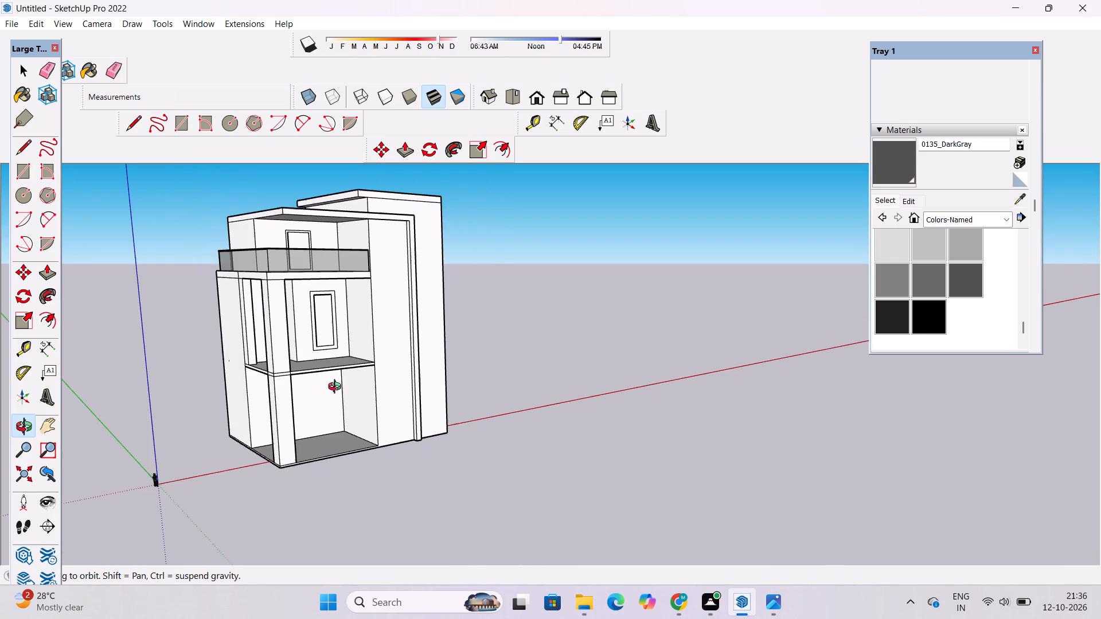
pyautogui.moveTo(370, 374); pyautogui.dragTo(298, 413)
pyautogui.scroll(6, 271, 414)
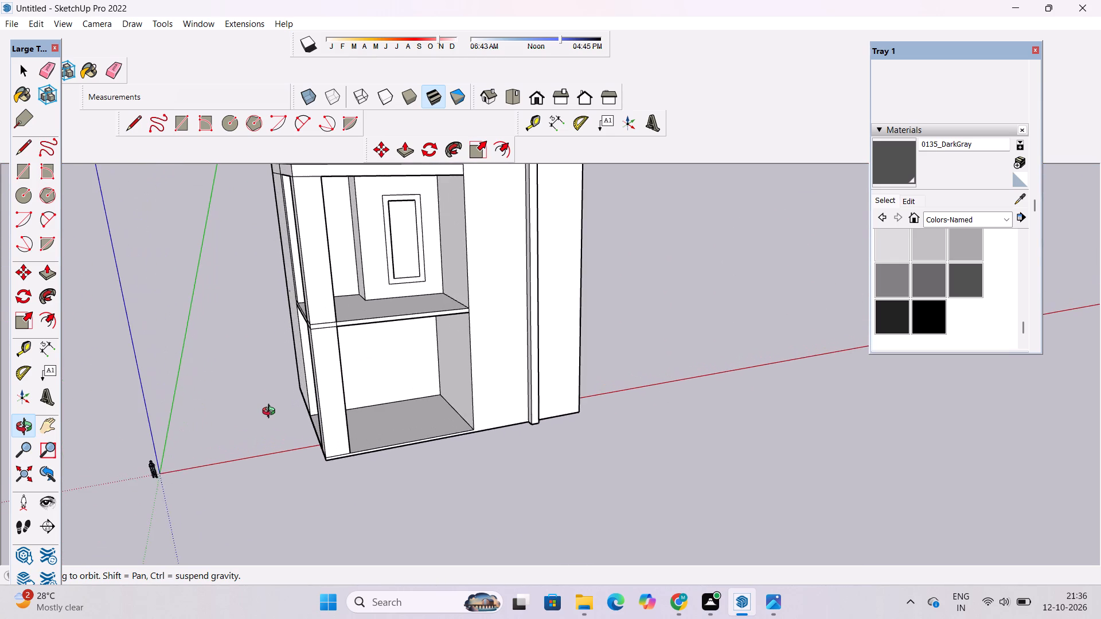
pyautogui.scroll(-5, 271, 413)
pyautogui.moveTo(237, 420); pyautogui.dragTo(388, 433)
pyautogui.scroll(2, 325, 390)
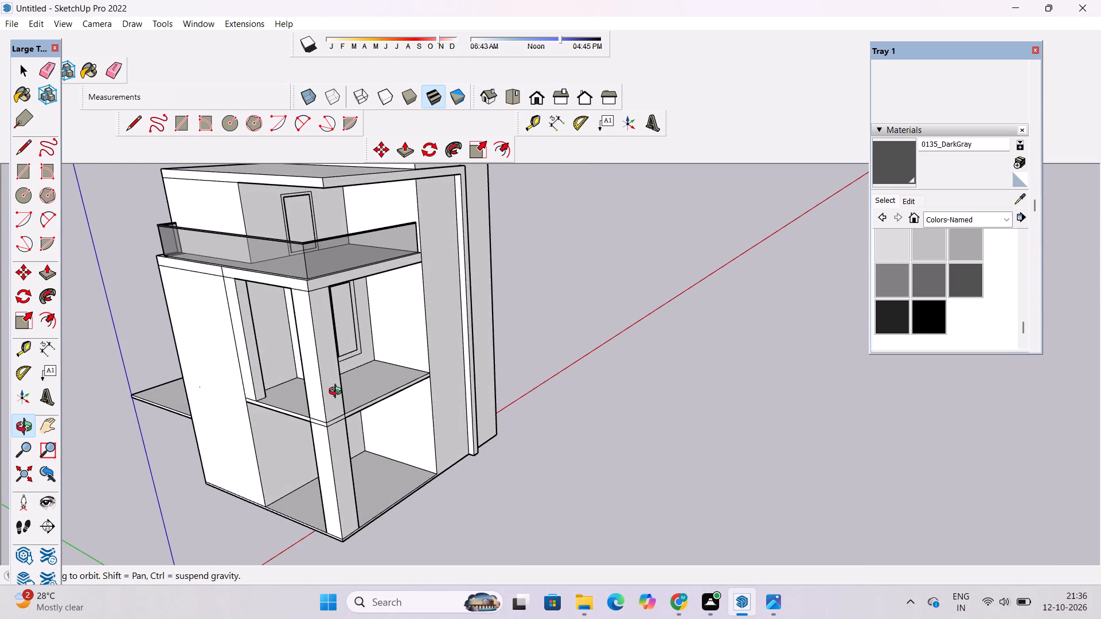
pyautogui.moveTo(341, 396); pyautogui.dragTo(286, 413)
pyautogui.scroll(-3, 327, 410)
pyautogui.keyDown('shift'); pyautogui.moveTo(341, 410); pyautogui.dragTo(308, 426); pyautogui.keyUp('shift')
pyautogui.moveTo(305, 434); pyautogui.dragTo(275, 425)
pyautogui.scroll(3, 278, 428)
pyautogui.moveTo(278, 428); pyautogui.dragTo(285, 403)
pyautogui.moveTo(318, 426); pyautogui.dragTo(337, 342)
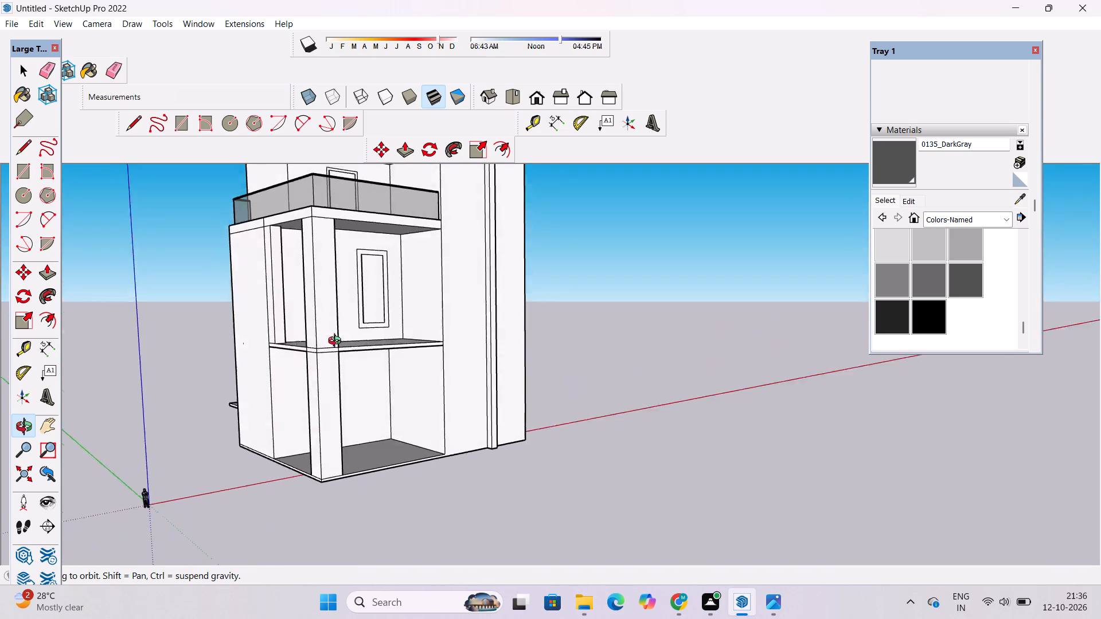
pyautogui.moveTo(337, 342); pyautogui.dragTo(341, 330)
pyautogui.moveTo(341, 335); pyautogui.dragTo(361, 403)
pyautogui.moveTo(361, 405); pyautogui.dragTo(161, 424)
pyautogui.moveTo(151, 427); pyautogui.dragTo(274, 429)
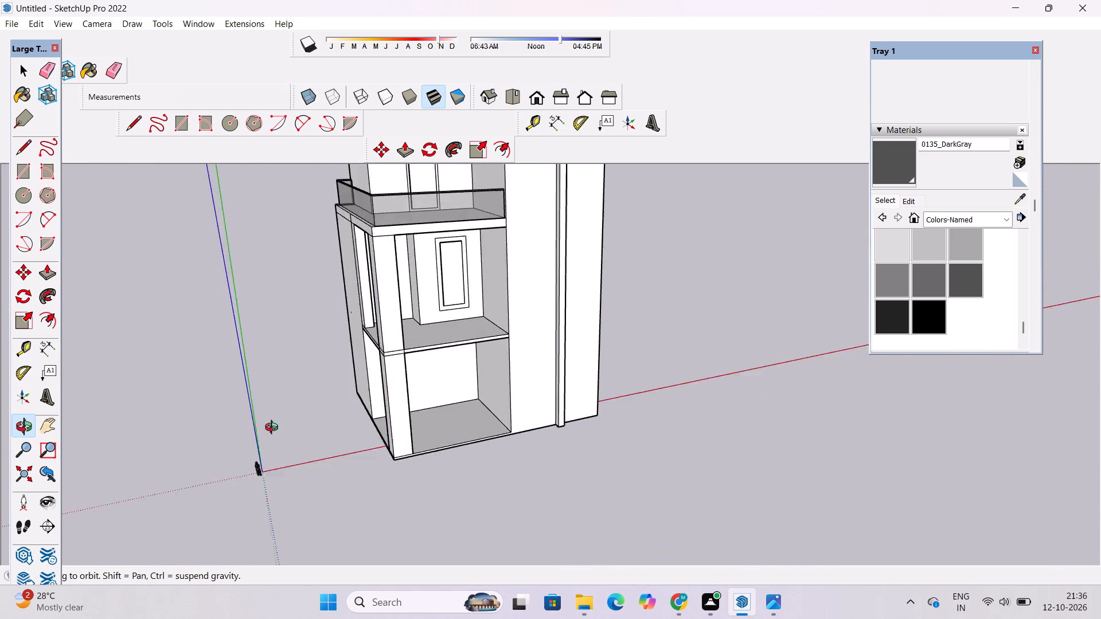
pyautogui.moveTo(274, 429); pyautogui.dragTo(494, 406)
pyautogui.moveTo(519, 408); pyautogui.dragTo(462, 411)
pyautogui.keyDown('shift'); pyautogui.moveTo(462, 411); pyautogui.dragTo(381, 405); pyautogui.keyUp('shift')
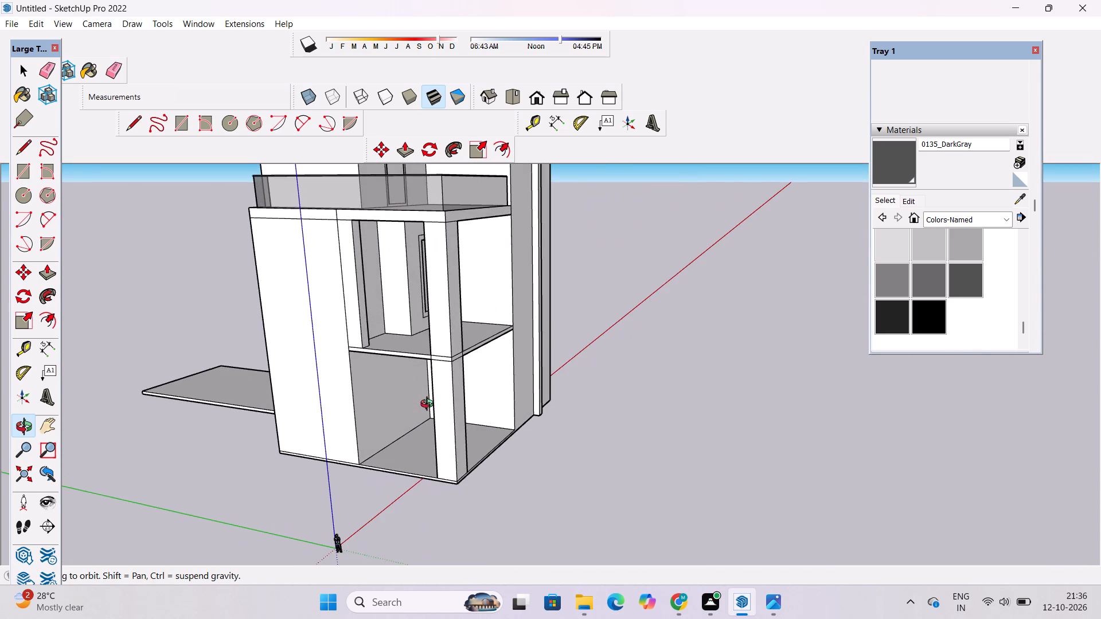
# Examine the overall building massing, roof slabs and tall side wall from a distance and from above.
pyautogui.scroll(-4, 407, 397)
pyautogui.moveTo(431, 395); pyautogui.dragTo(403, 408)
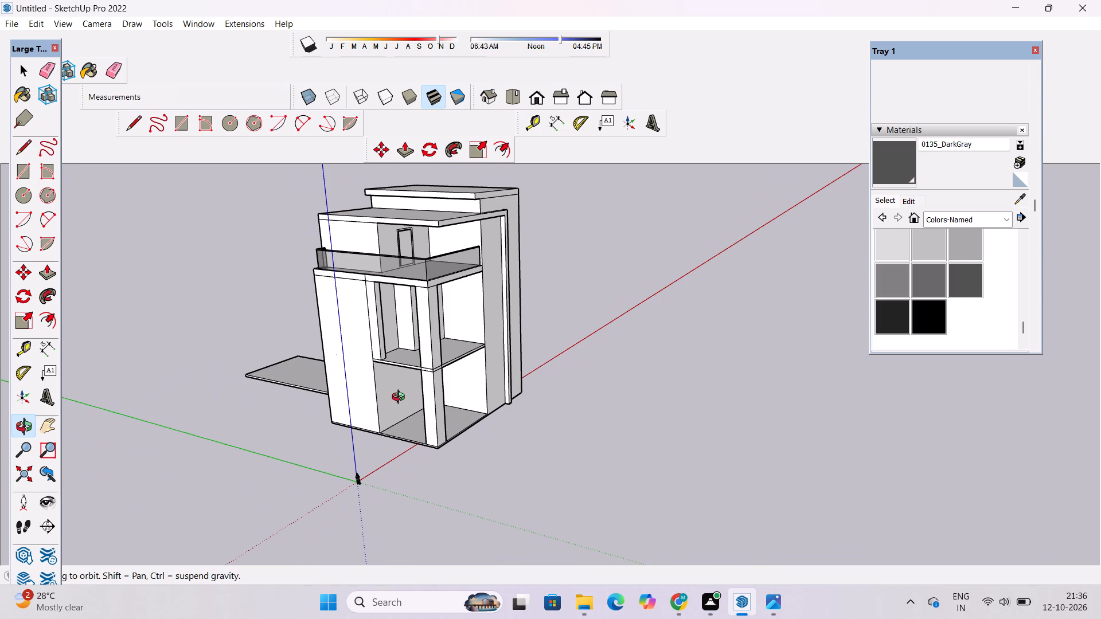
pyautogui.scroll(-1, 412, 378)
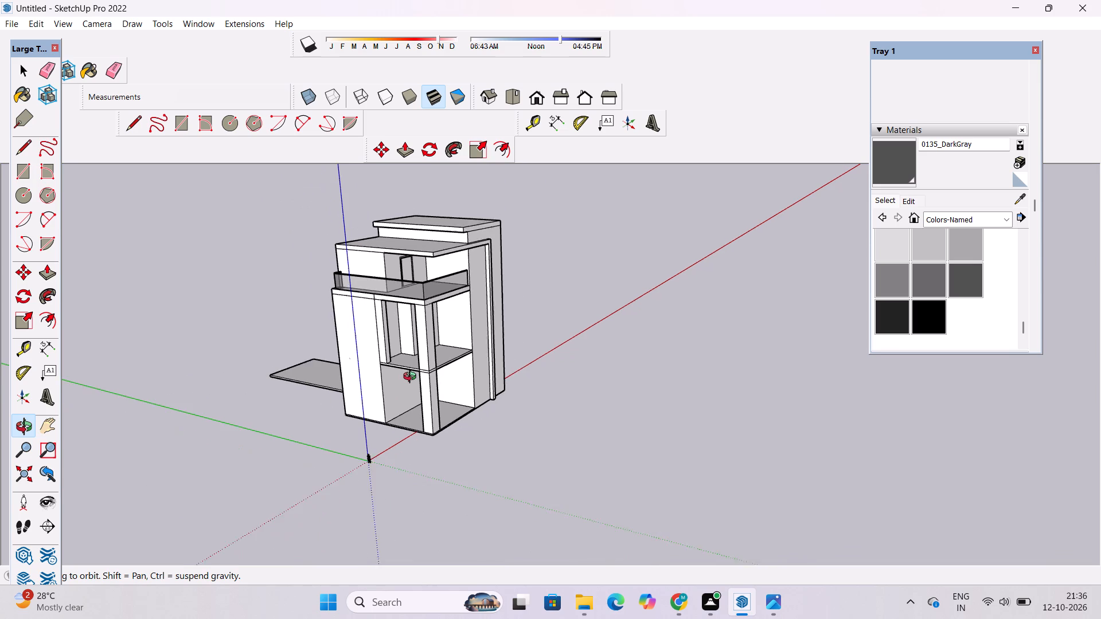
pyautogui.scroll(-2, 412, 378)
pyautogui.keyDown('shift'); pyautogui.moveTo(419, 424); pyautogui.dragTo(423, 381); pyautogui.keyUp('shift')
pyautogui.scroll(7, 467, 342)
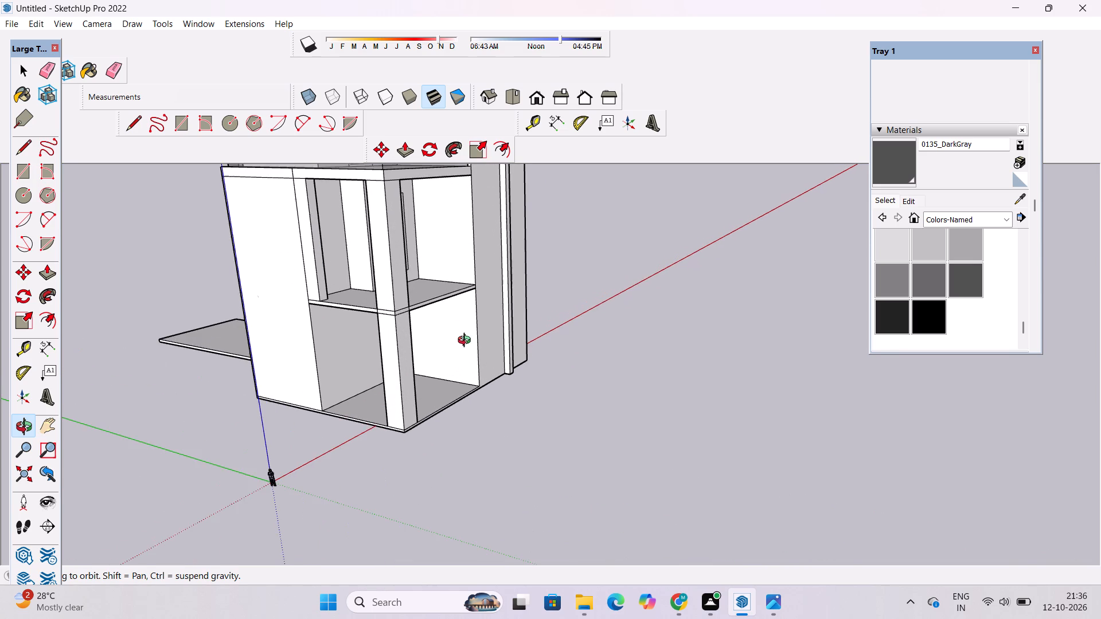
pyautogui.scroll(1, 467, 342)
pyautogui.keyDown('shift'); pyautogui.scroll(-5, 416, 370); pyautogui.keyUp('shift')
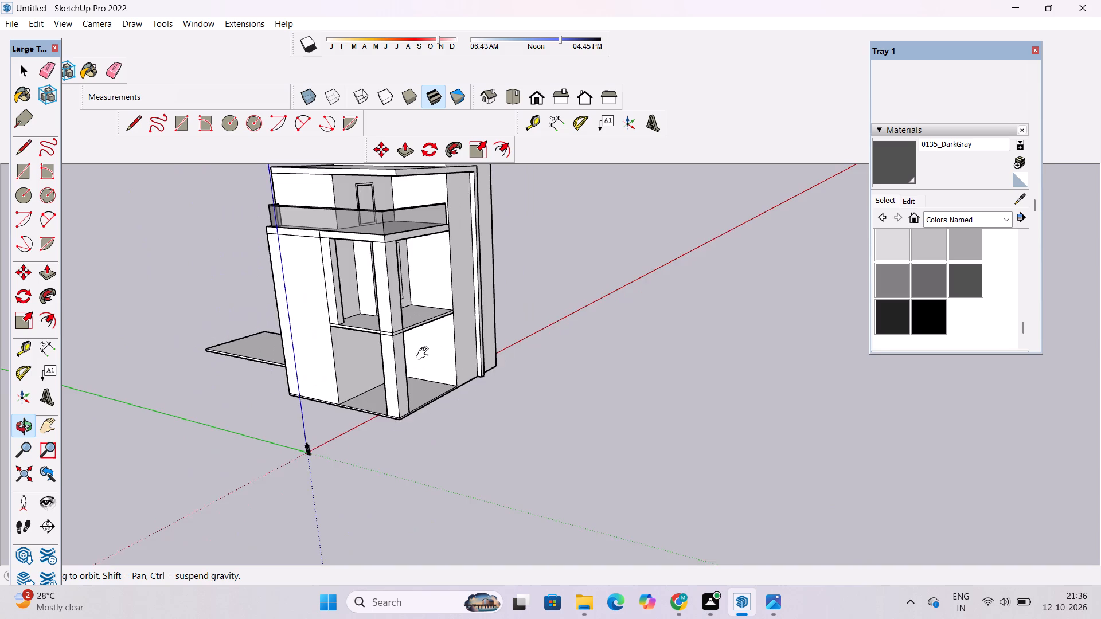
pyautogui.keyDown('shift'); pyautogui.moveTo(429, 348); pyautogui.dragTo(431, 365); pyautogui.keyUp('shift')
pyautogui.moveTo(428, 372); pyautogui.dragTo(328, 401)
pyautogui.scroll(-5, 343, 355)
pyautogui.keyDown('shift'); pyautogui.moveTo(402, 323); pyautogui.dragTo(396, 366); pyautogui.keyUp('shift')
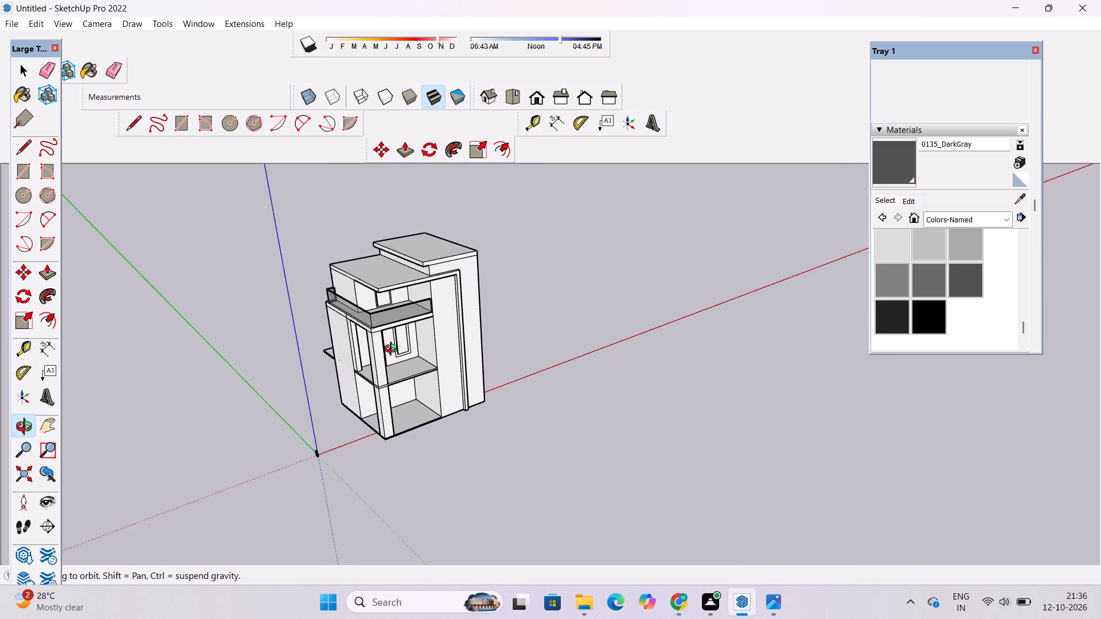
pyautogui.keyDown('shift'); pyautogui.moveTo(454, 350); pyautogui.dragTo(455, 365); pyautogui.keyUp('shift')
pyautogui.moveTo(452, 365); pyautogui.dragTo(376, 363)
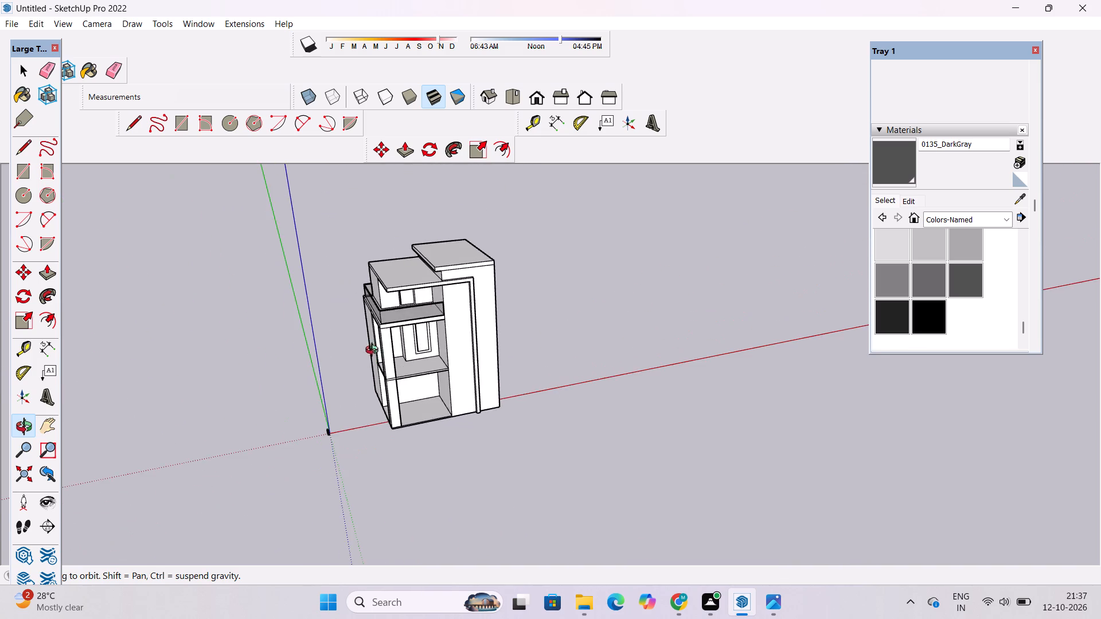
pyautogui.scroll(6, 441, 297)
pyautogui.keyDown('shift'); pyautogui.moveTo(445, 299); pyautogui.dragTo(430, 338); pyautogui.keyUp('shift')
pyautogui.keyDown('shift'); pyautogui.moveTo(429, 339); pyautogui.dragTo(356, 356); pyautogui.keyUp('shift')
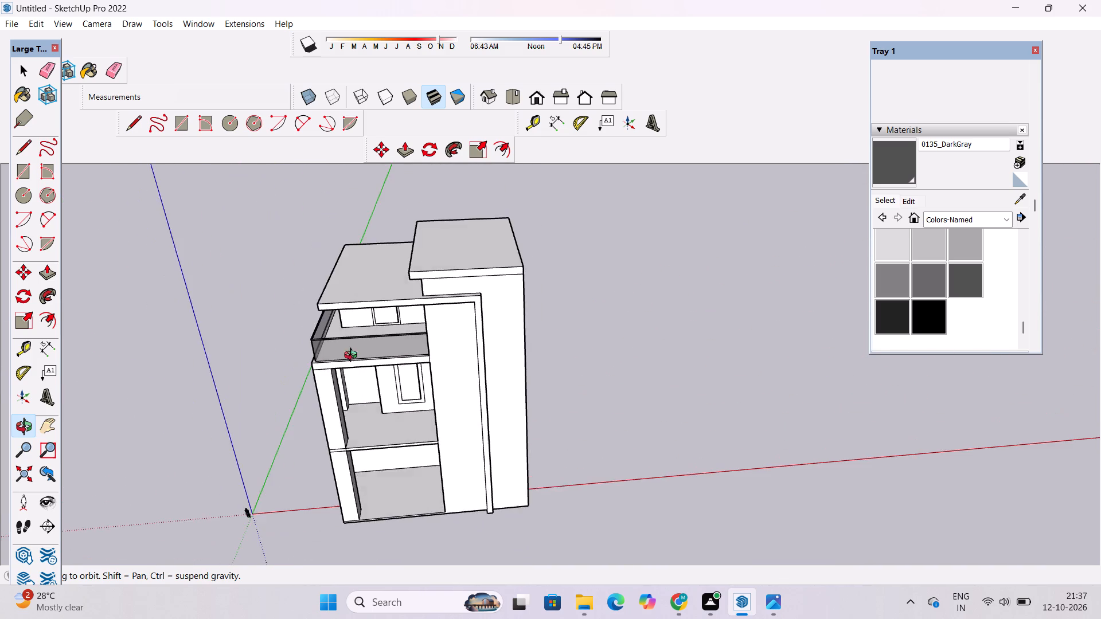
# Draw a line about 70' 4" long across the lower roof frame's front face, just below its top edge.
pyautogui.scroll(2, 450, 300)
pyautogui.keyDown('shift'); pyautogui.moveTo(450, 300); pyautogui.dragTo(423, 338); pyautogui.keyUp('shift')
pyautogui.scroll(3, 335, 346)
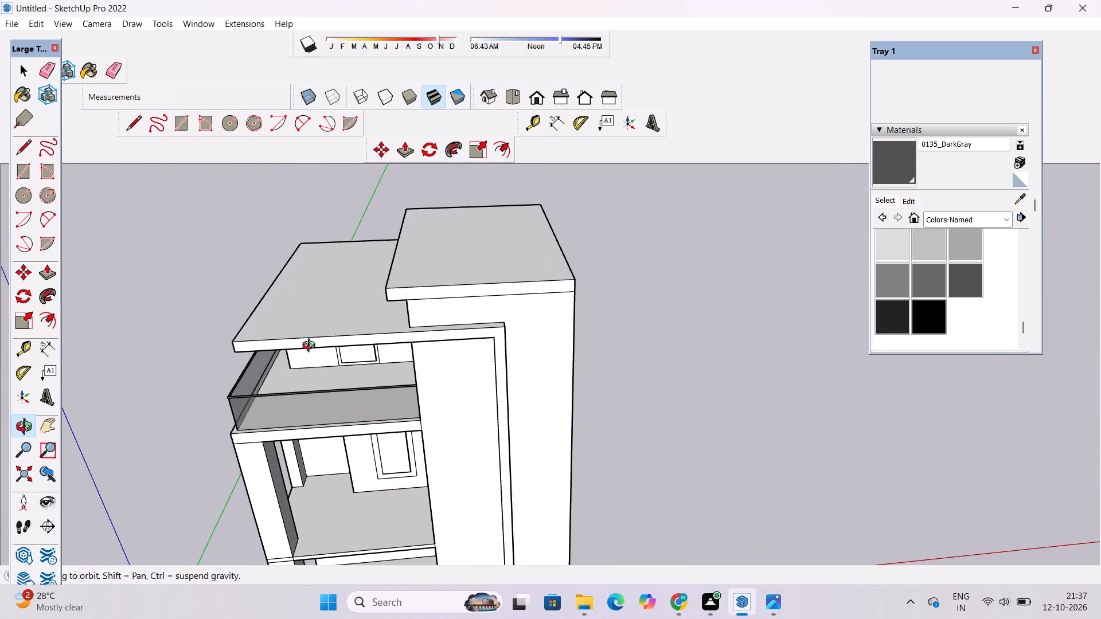
pyautogui.moveTo(311, 347); pyautogui.dragTo(380, 349)
pyautogui.scroll(3, 326, 358)
pyautogui.keyDown('shift'); pyautogui.moveTo(331, 386); pyautogui.dragTo(350, 329); pyautogui.keyUp('shift')
pyautogui.moveTo(386, 363); pyautogui.dragTo(330, 333)
pyautogui.keyDown('shift'); pyautogui.moveTo(330, 329); pyautogui.dragTo(341, 333); pyautogui.keyUp('shift')
pyautogui.keyDown('shift'); pyautogui.moveTo(382, 327); pyautogui.dragTo(398, 338); pyautogui.keyUp('shift')
pyautogui.moveTo(399, 339); pyautogui.dragTo(394, 332)
pyautogui.press('l')
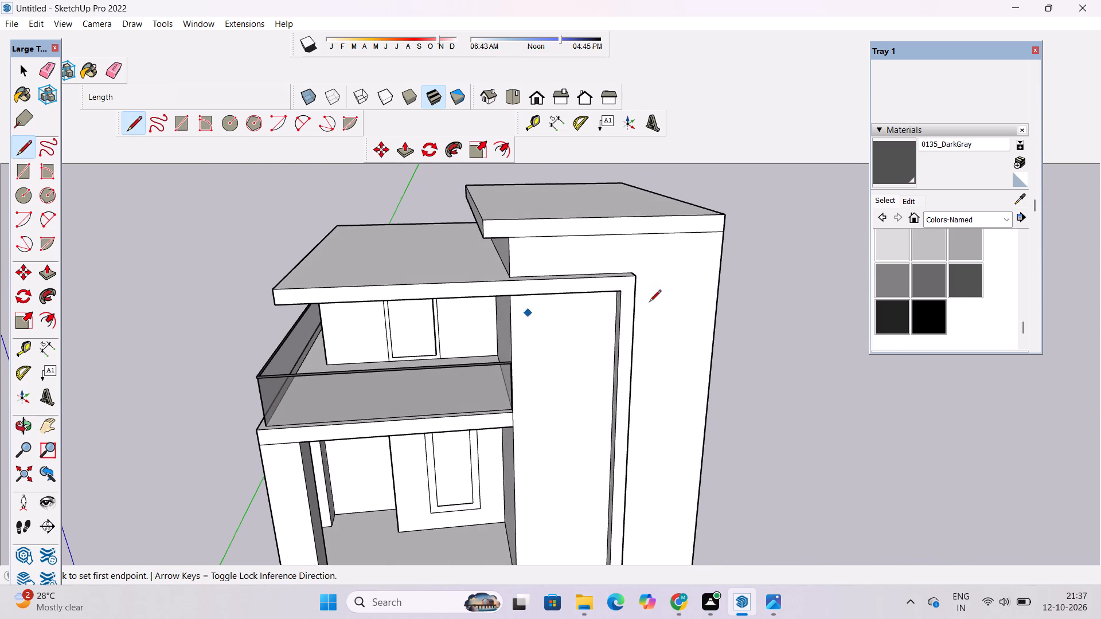
pyautogui.scroll(8, 317, 277)
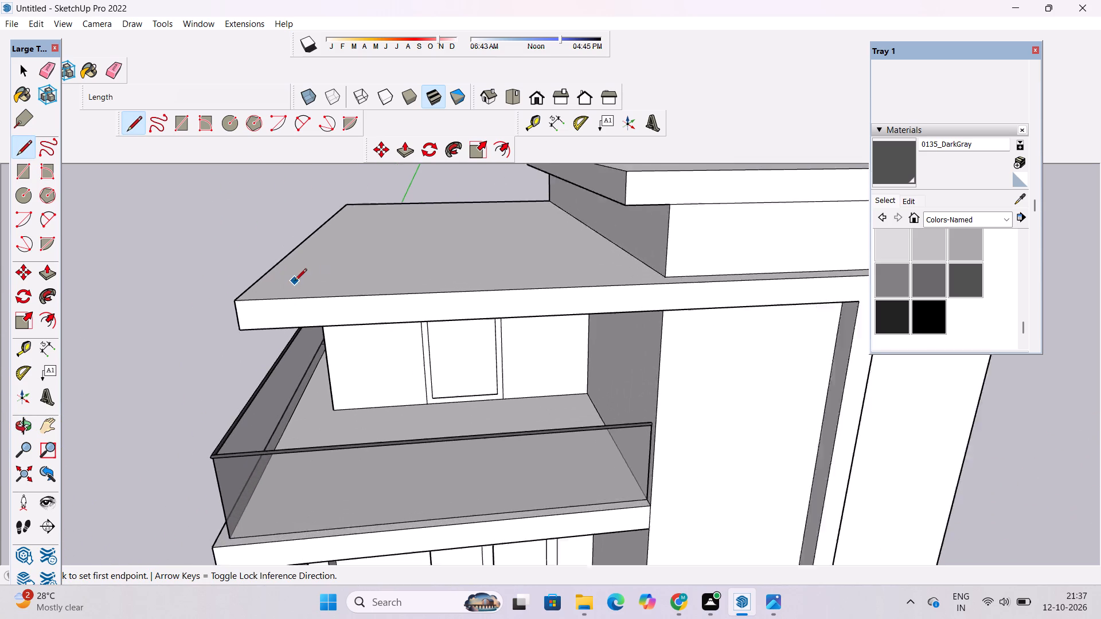
pyautogui.scroll(2, 295, 281)
pyautogui.scroll(4, 214, 310)
pyautogui.click(196, 324)
pyautogui.scroll(-7, 196, 324)
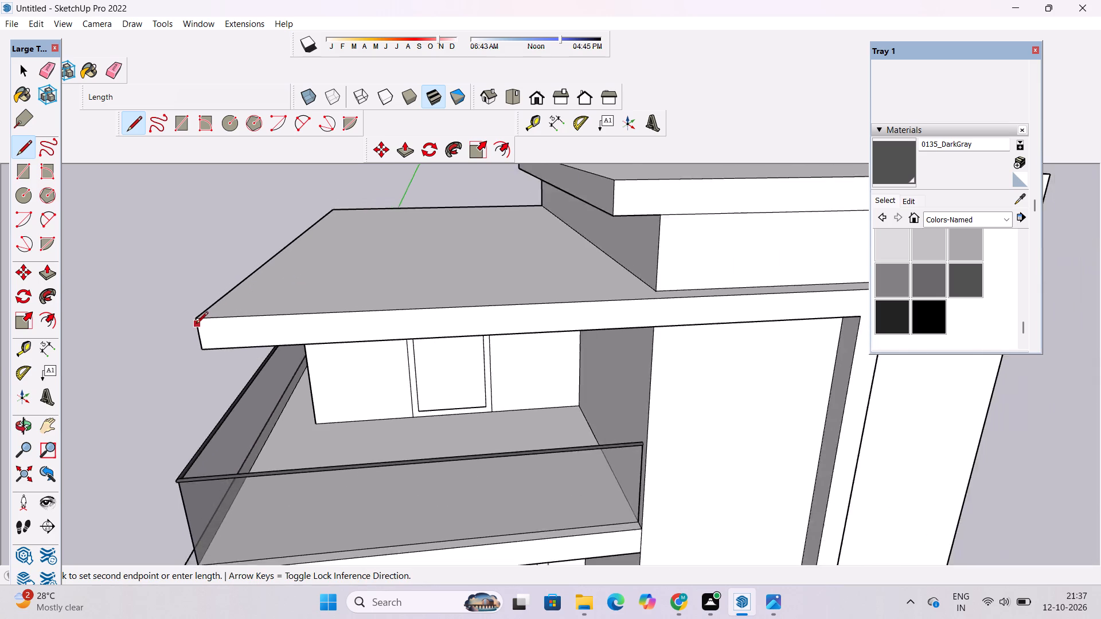
pyautogui.scroll(-8, 196, 324)
pyautogui.scroll(4, 635, 321)
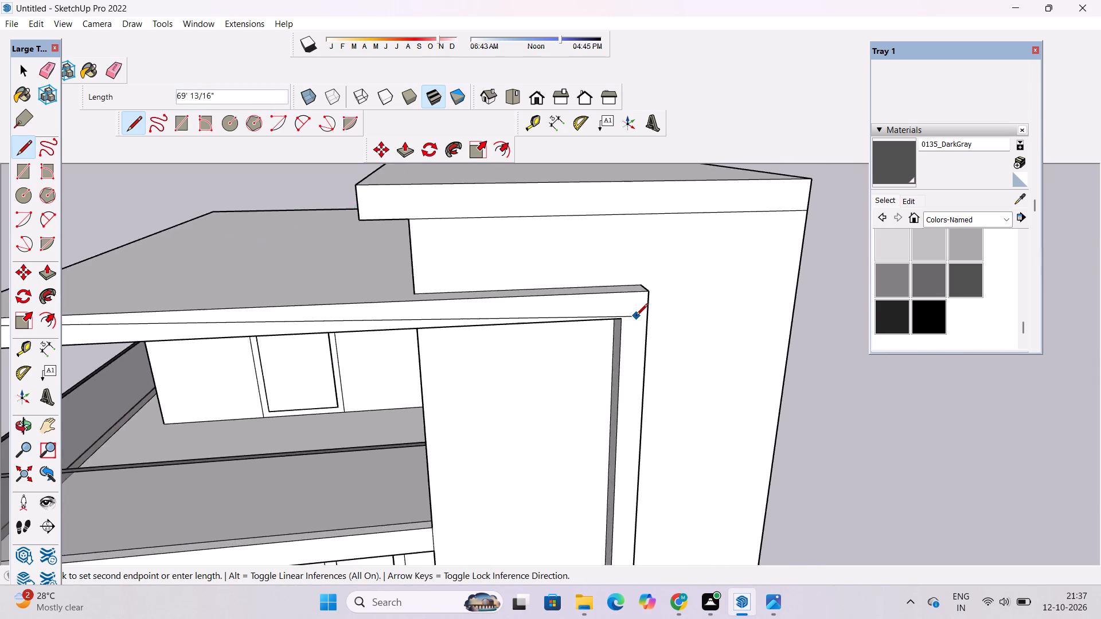
pyautogui.scroll(4, 636, 316)
pyautogui.click(655, 287)
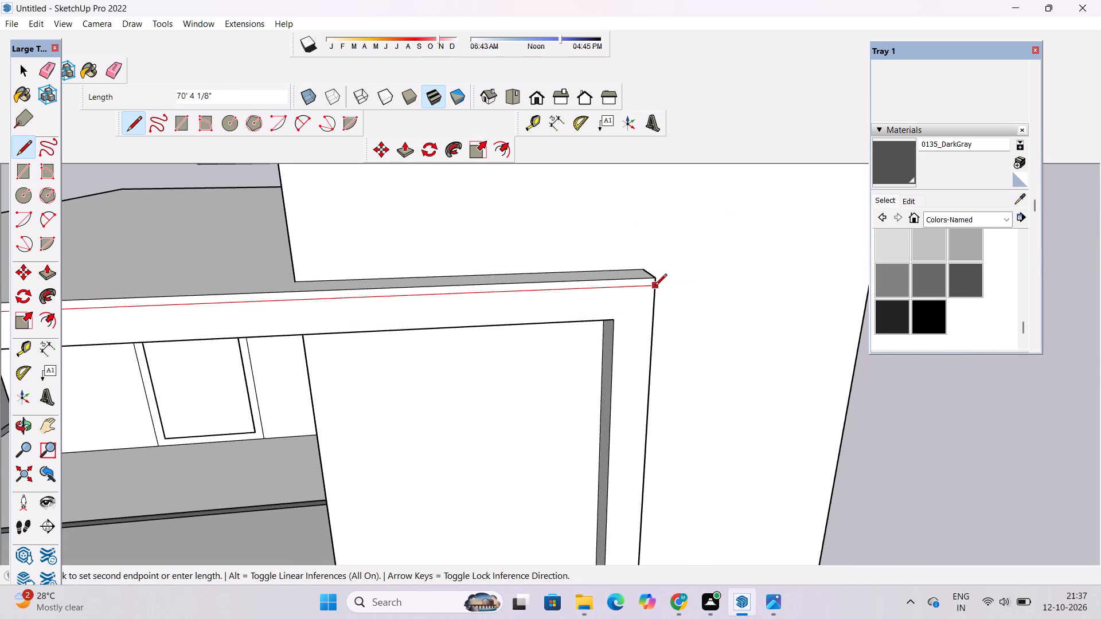
# Push/Pull the thin strip along the top of the lower roof frame's front face outward by 4".
pyautogui.press('o')
pyautogui.scroll(-7, 655, 287)
pyautogui.moveTo(711, 312); pyautogui.dragTo(547, 342)
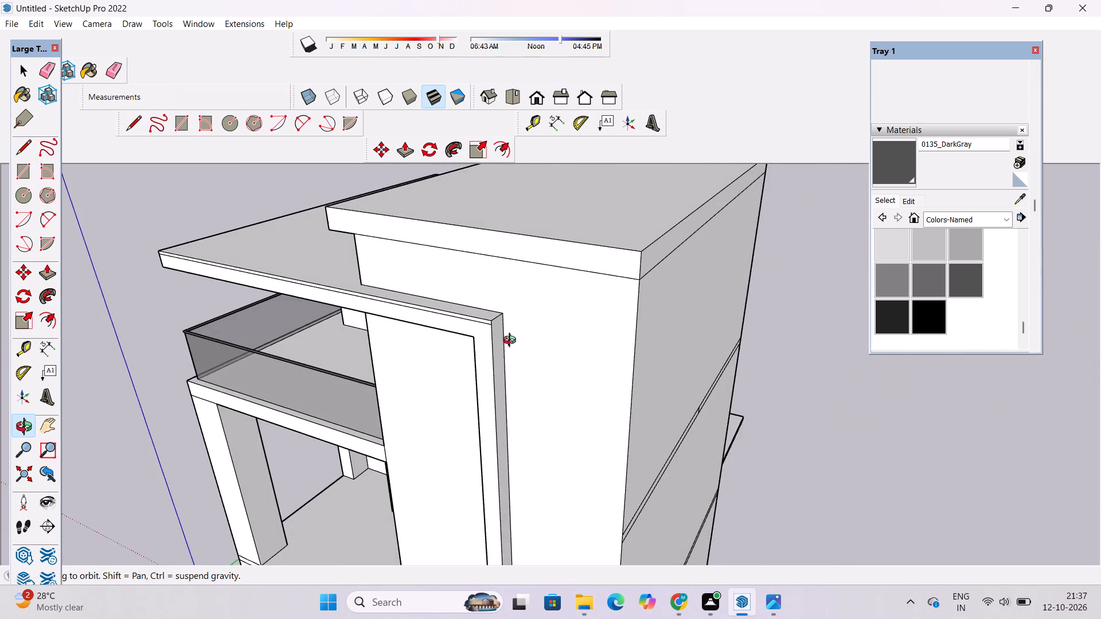
pyautogui.moveTo(456, 343); pyautogui.dragTo(589, 288)
pyautogui.moveTo(585, 297); pyautogui.dragTo(506, 316)
pyautogui.scroll(4, 516, 305)
pyautogui.keyDown('shift'); pyautogui.moveTo(516, 305); pyautogui.dragTo(658, 264); pyautogui.keyUp('shift')
pyautogui.moveTo(653, 272); pyautogui.dragTo(604, 286)
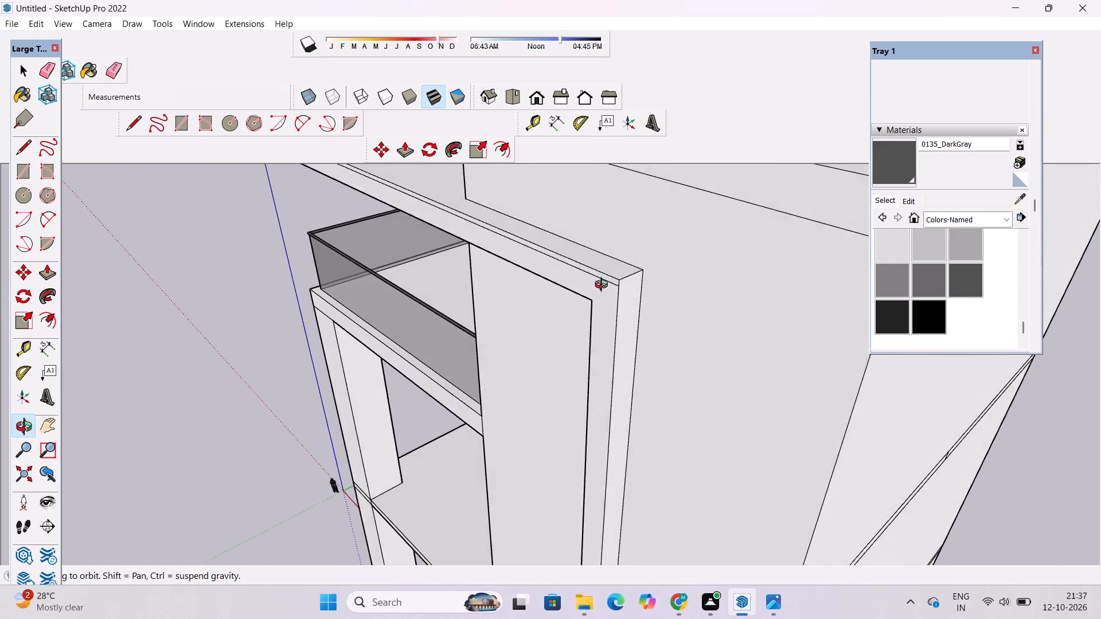
pyautogui.moveTo(604, 286); pyautogui.dragTo(584, 276)
pyautogui.press('p')
pyautogui.scroll(4, 584, 275)
pyautogui.click(584, 261)
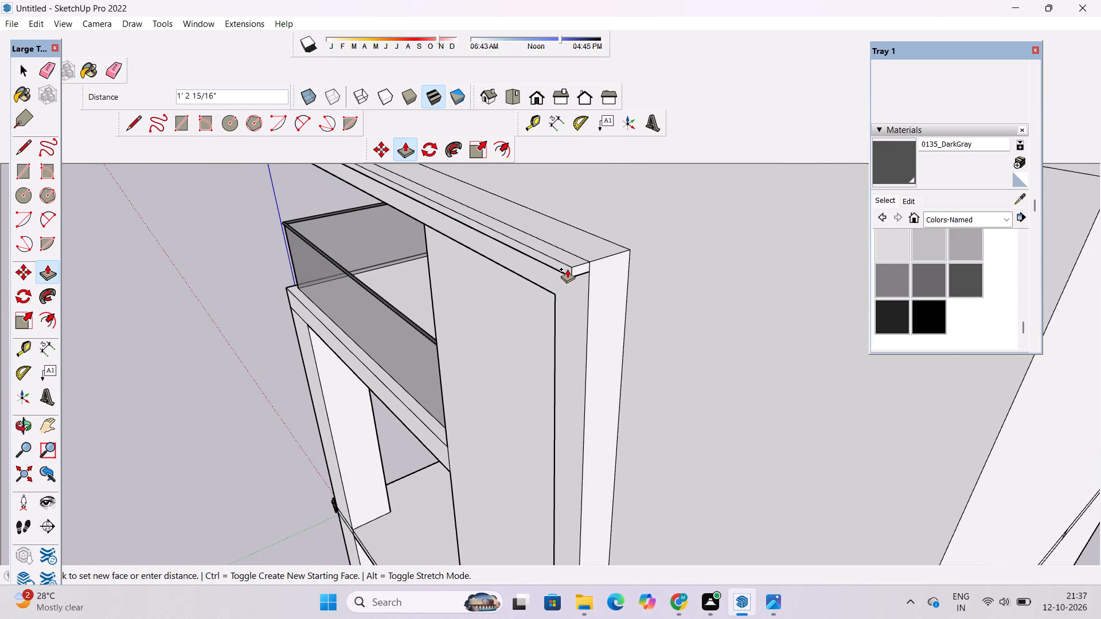
pyautogui.press('4')
pyautogui.hotkey('shift', '"')
pyautogui.press('Return')
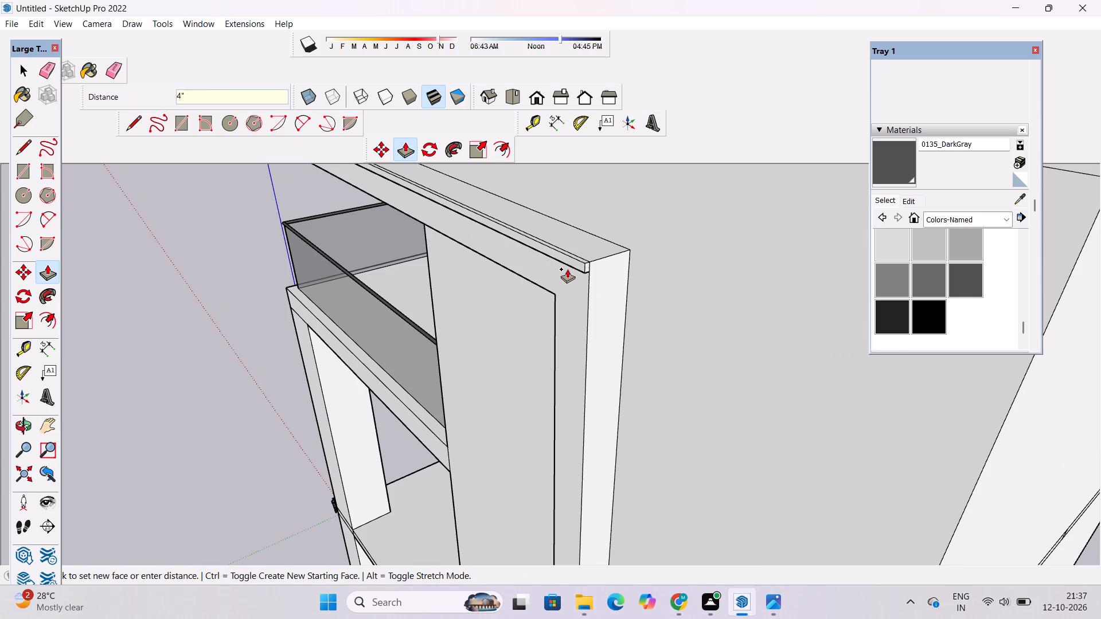
# Erase the leftover seam edges between the projecting strip and the roof slab, on its top and at its free end.
pyautogui.press('o')
pyautogui.scroll(-2, 540, 254)
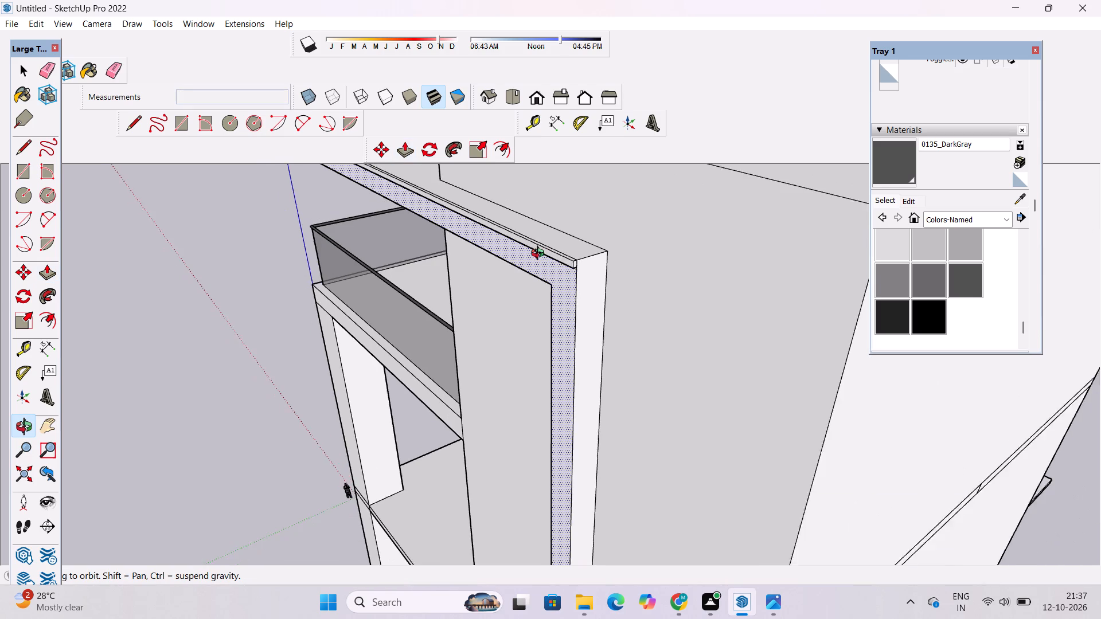
pyautogui.scroll(-2, 540, 254)
pyautogui.keyDown('shift'); pyautogui.moveTo(535, 264); pyautogui.dragTo(556, 217); pyautogui.keyUp('shift')
pyautogui.moveTo(525, 227); pyautogui.dragTo(679, 254)
pyautogui.scroll(-4, 677, 246)
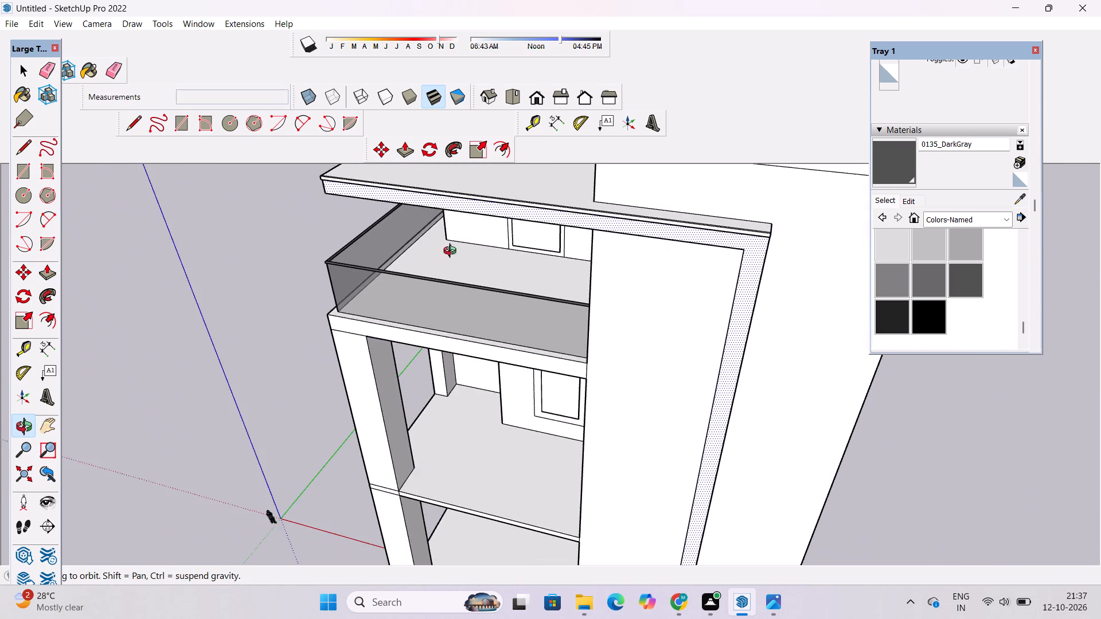
pyautogui.moveTo(454, 253); pyautogui.dragTo(771, 283)
pyautogui.scroll(5, 653, 279)
pyautogui.moveTo(473, 297); pyautogui.dragTo(641, 325)
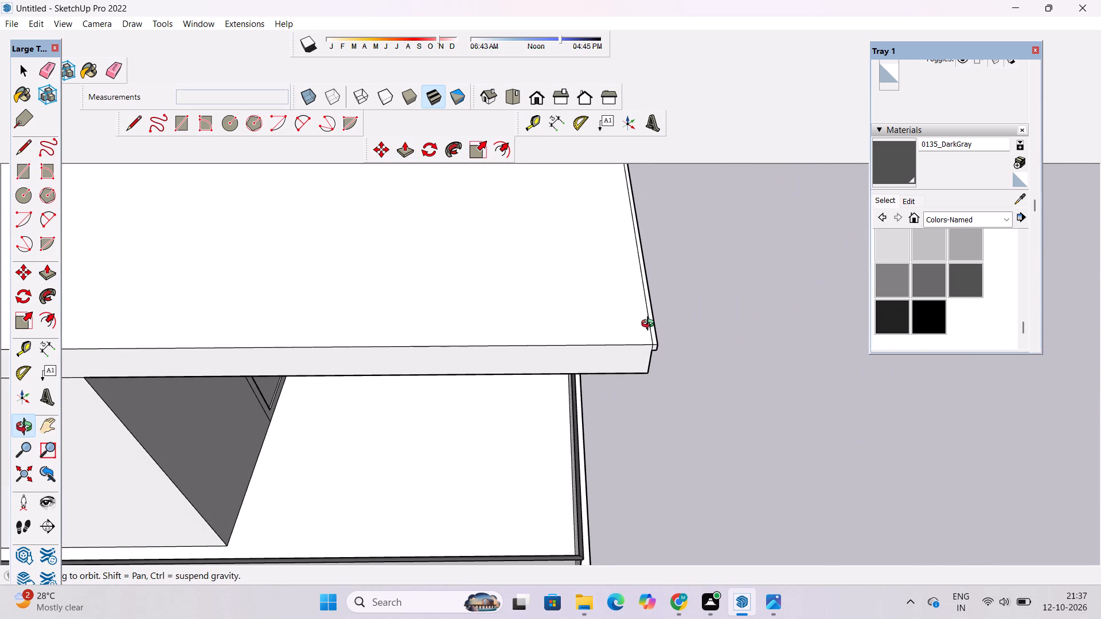
pyautogui.scroll(-2, 561, 209)
pyautogui.keyDown('shift'); pyautogui.moveTo(613, 264); pyautogui.dragTo(516, 264); pyautogui.keyUp('shift')
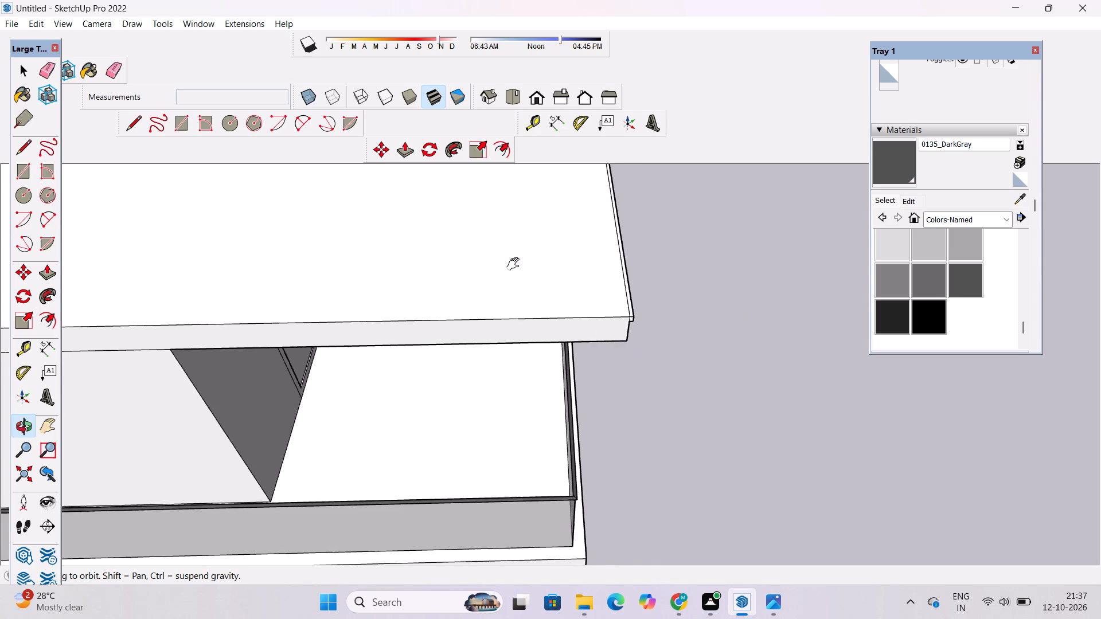
pyautogui.keyDown('shift'); pyautogui.moveTo(516, 264); pyautogui.dragTo(462, 265); pyautogui.keyUp('shift')
pyautogui.moveTo(486, 280); pyautogui.dragTo(497, 284)
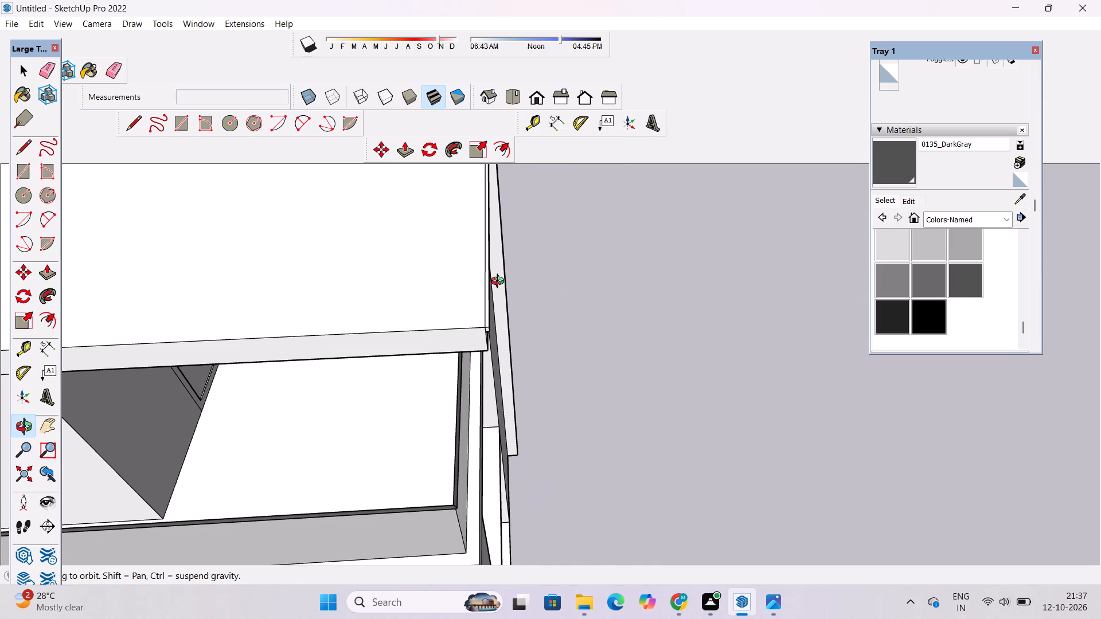
pyautogui.keyDown('shift'); pyautogui.moveTo(465, 287); pyautogui.dragTo(459, 291); pyautogui.keyUp('shift')
pyautogui.moveTo(471, 313); pyautogui.dragTo(485, 329)
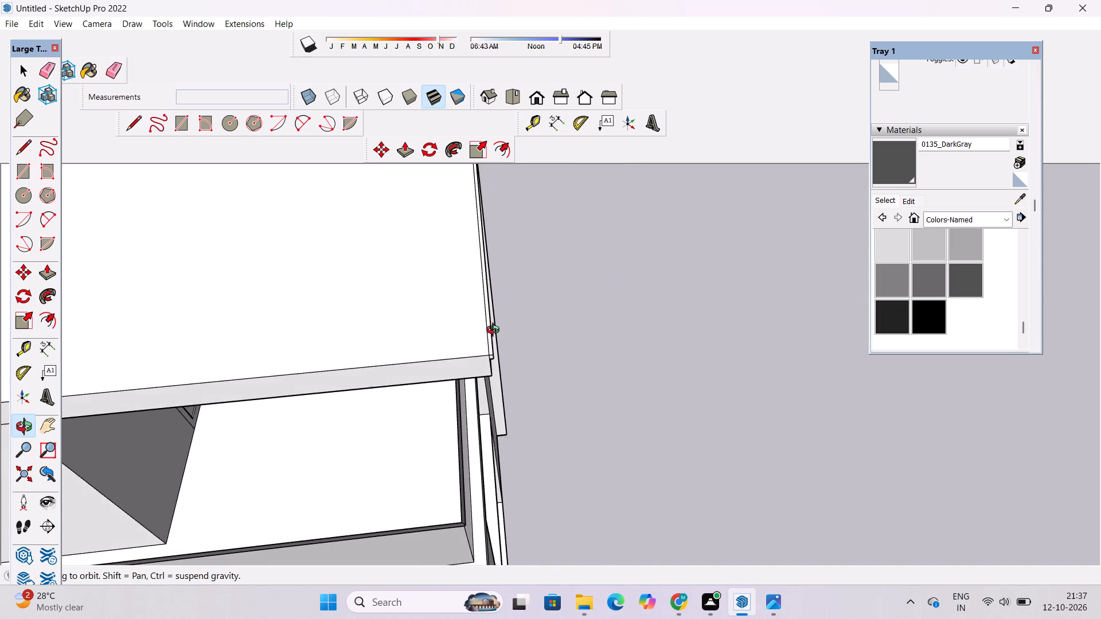
pyautogui.scroll(5, 495, 331)
pyautogui.scroll(-3, 501, 330)
pyautogui.keyDown('shift'); pyautogui.moveTo(464, 394); pyautogui.dragTo(464, 359); pyautogui.keyUp('shift')
pyautogui.keyDown('shift'); pyautogui.moveTo(490, 345); pyautogui.dragTo(485, 348); pyautogui.keyUp('shift')
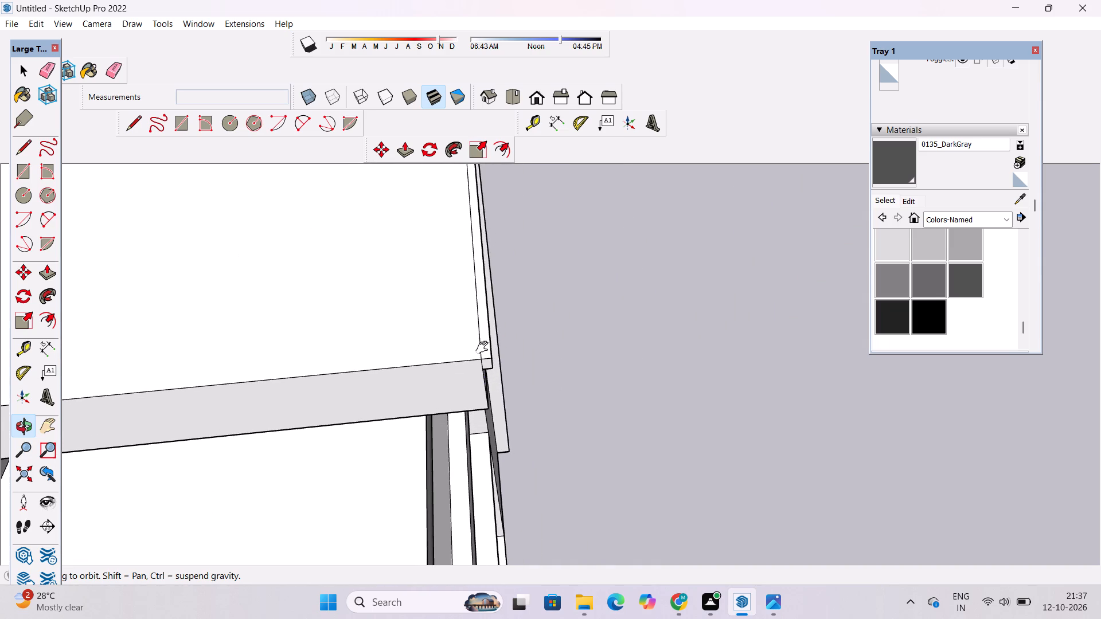
pyautogui.press('e')
pyautogui.scroll(5, 483, 348)
pyautogui.moveTo(483, 344); pyautogui.dragTo(476, 354)
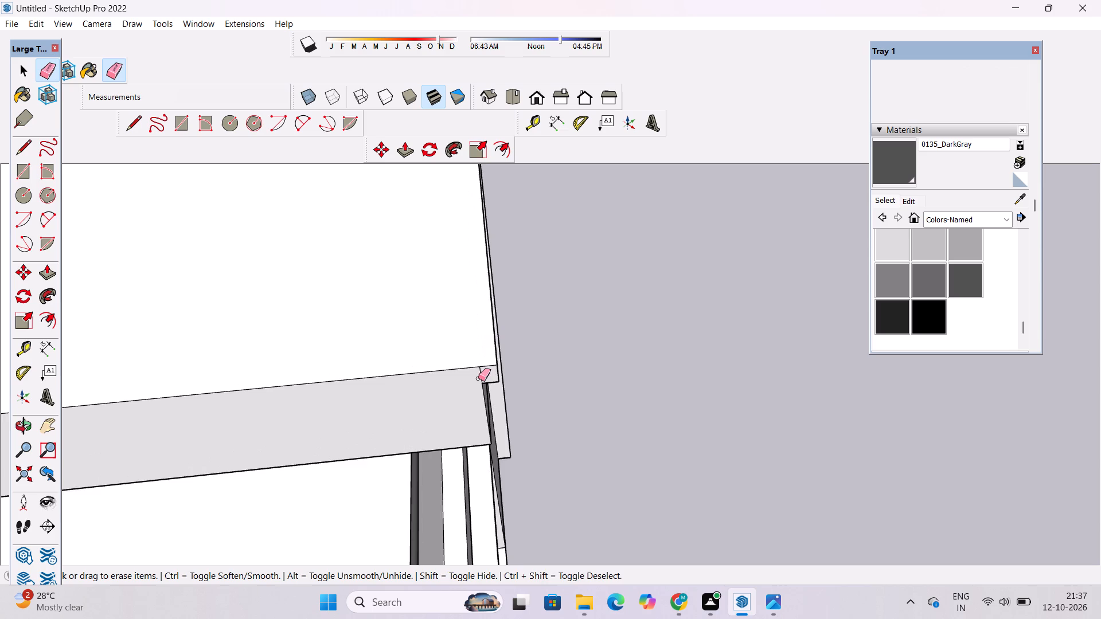
pyautogui.scroll(4, 478, 378)
pyautogui.click(481, 373)
# Examine the whole building and the lower roof's projecting strip from the front and from the tall side wall's corner.
pyautogui.press('o')
pyautogui.scroll(-6, 486, 368)
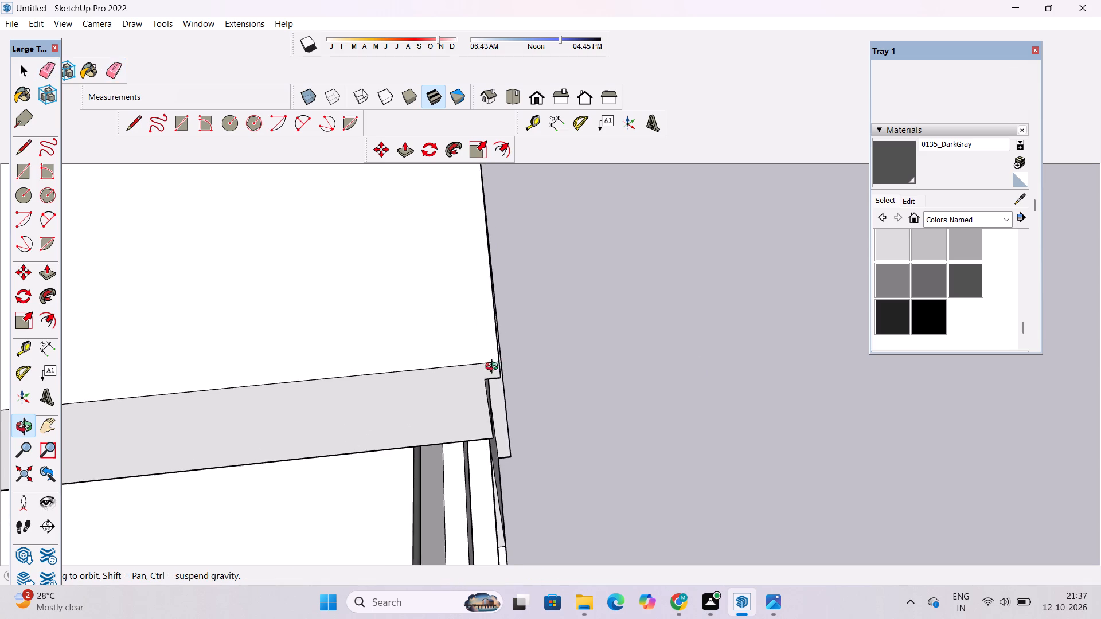
pyautogui.moveTo(733, 374); pyautogui.dragTo(484, 351)
pyautogui.scroll(-8, 471, 352)
pyautogui.moveTo(643, 361); pyautogui.dragTo(520, 326)
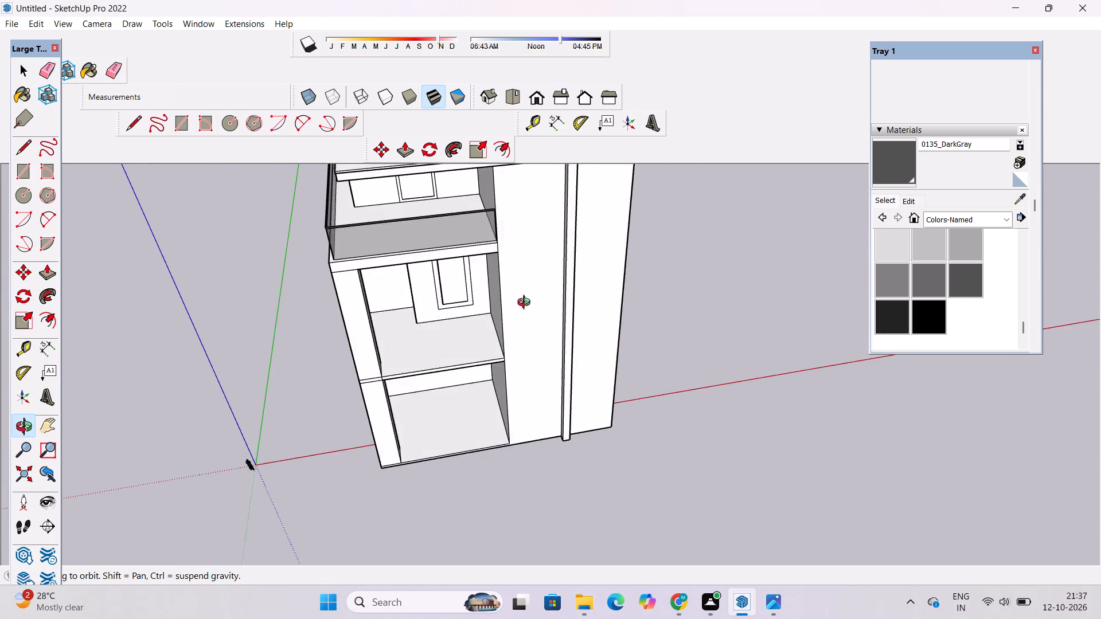
pyautogui.keyDown('shift'); pyautogui.moveTo(530, 305); pyautogui.dragTo(572, 373); pyautogui.keyUp('shift')
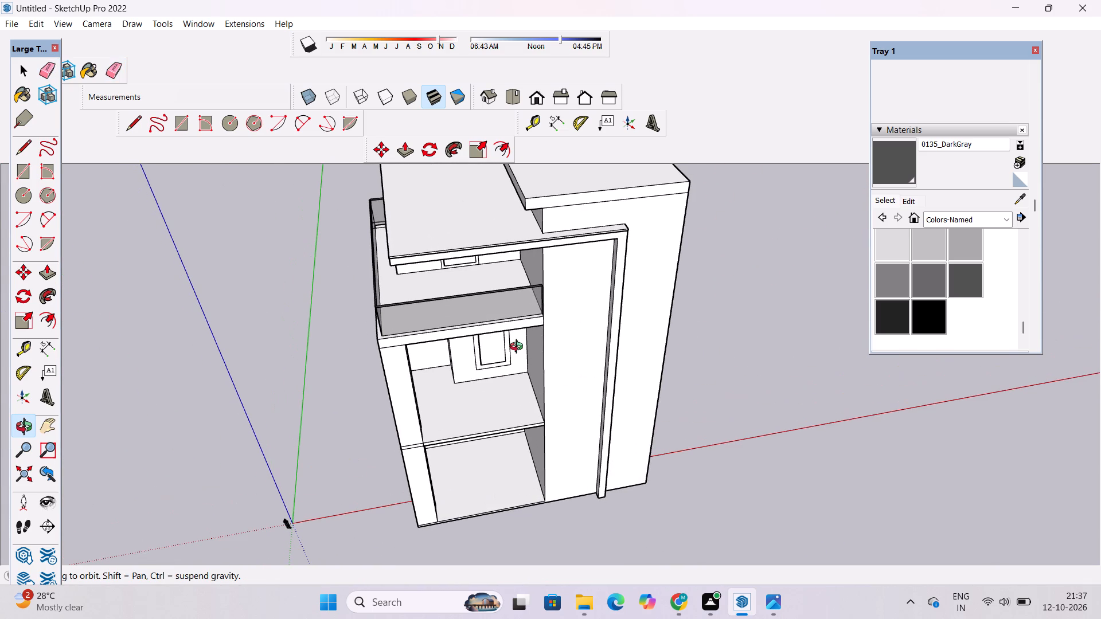
pyautogui.scroll(-5, 519, 348)
pyautogui.moveTo(627, 395); pyautogui.dragTo(464, 379)
pyautogui.scroll(2, 420, 348)
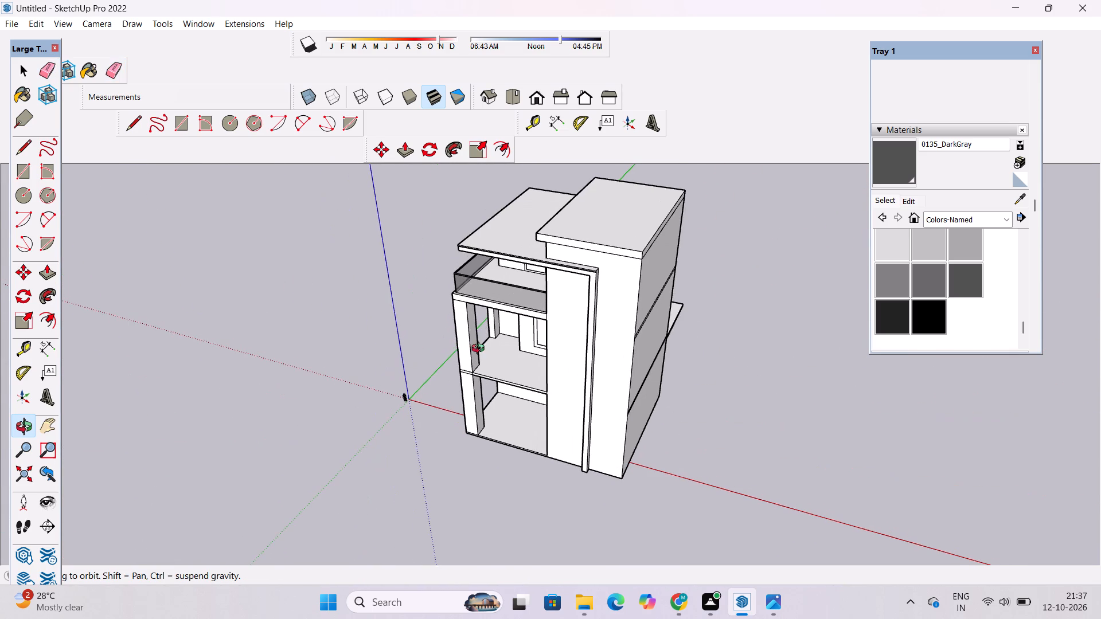
pyautogui.moveTo(481, 350); pyautogui.dragTo(484, 323)
pyautogui.scroll(1, 494, 322)
pyautogui.keyDown('shift'); pyautogui.moveTo(539, 312); pyautogui.dragTo(428, 351); pyautogui.keyUp('shift')
pyautogui.scroll(2, 428, 352)
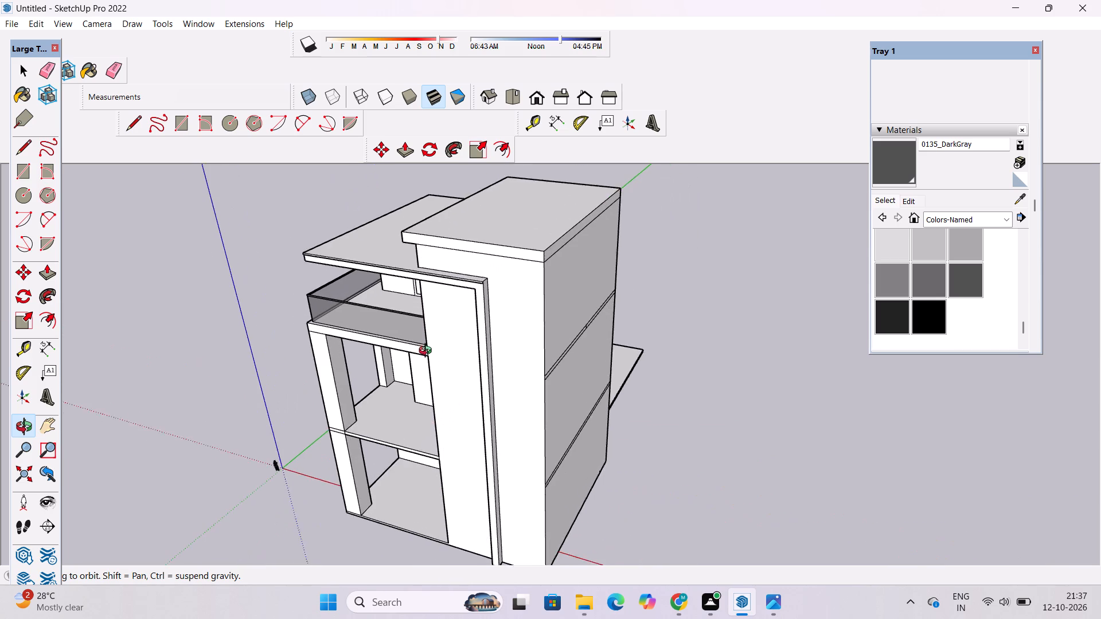
pyautogui.scroll(1, 428, 352)
pyautogui.keyDown('shift'); pyautogui.moveTo(428, 352); pyautogui.dragTo(458, 385); pyautogui.keyUp('shift')
pyautogui.moveTo(458, 385); pyautogui.dragTo(434, 337)
pyautogui.scroll(3, 495, 276)
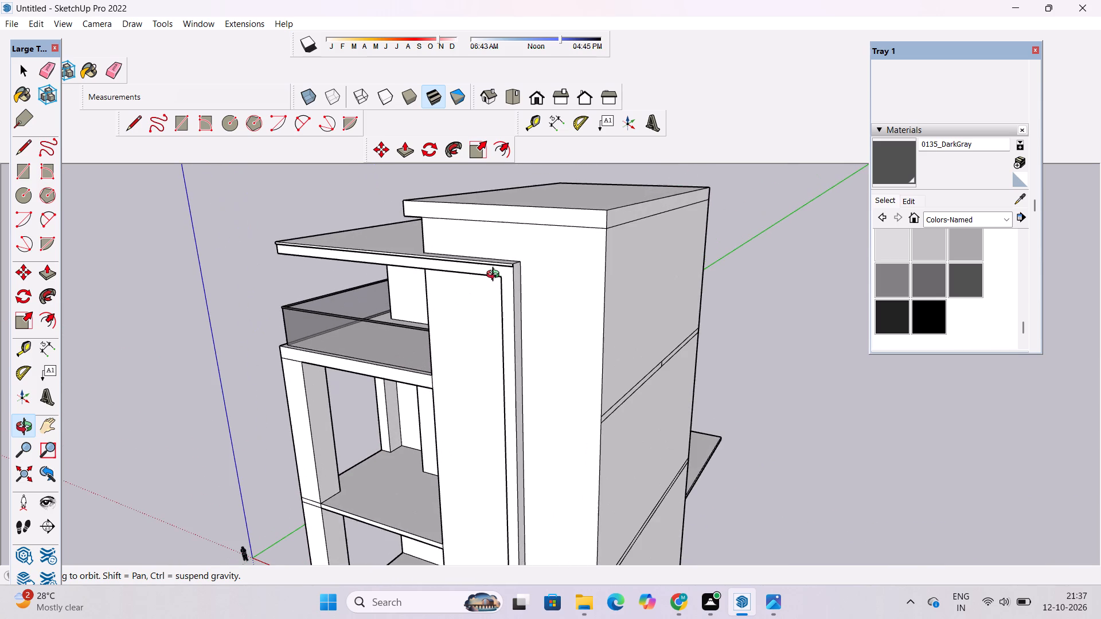
pyautogui.scroll(1, 495, 276)
pyautogui.moveTo(497, 276); pyautogui.dragTo(498, 318)
pyautogui.scroll(3, 498, 329)
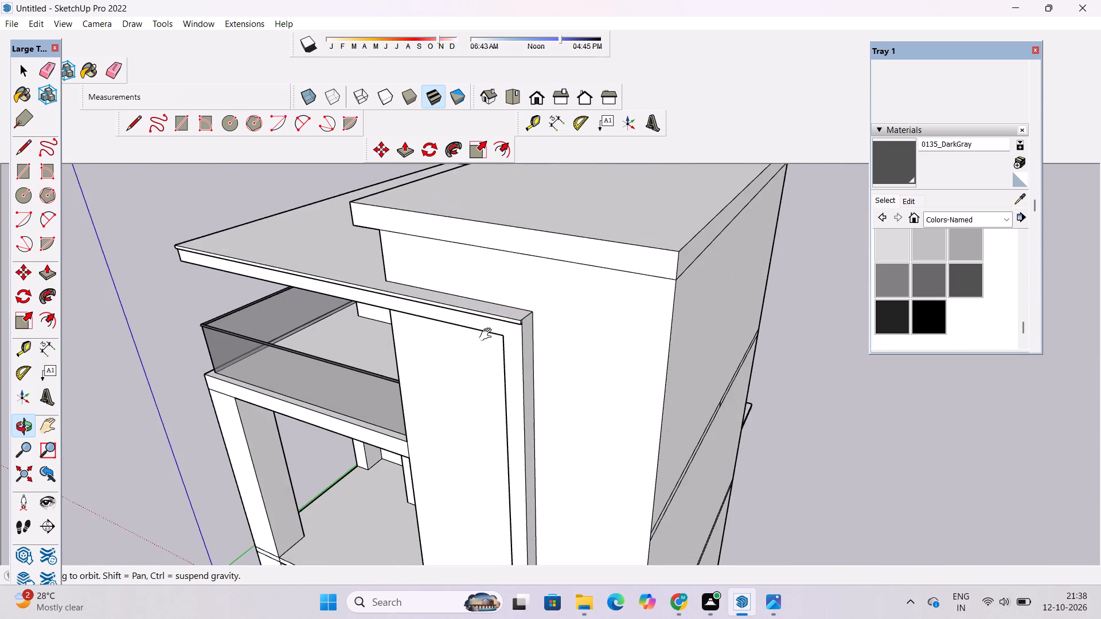
# Examine the lower roof slab, its vertical frame and the glass-railed terrace from below and from the front.
pyautogui.keyDown('shift'); pyautogui.moveTo(488, 335); pyautogui.dragTo(493, 309); pyautogui.keyUp('shift')
pyautogui.moveTo(494, 309); pyautogui.dragTo(503, 351)
pyautogui.moveTo(498, 369); pyautogui.dragTo(498, 205)
pyautogui.keyDown('shift'); pyautogui.moveTo(498, 216); pyautogui.dragTo(487, 361); pyautogui.keyUp('shift')
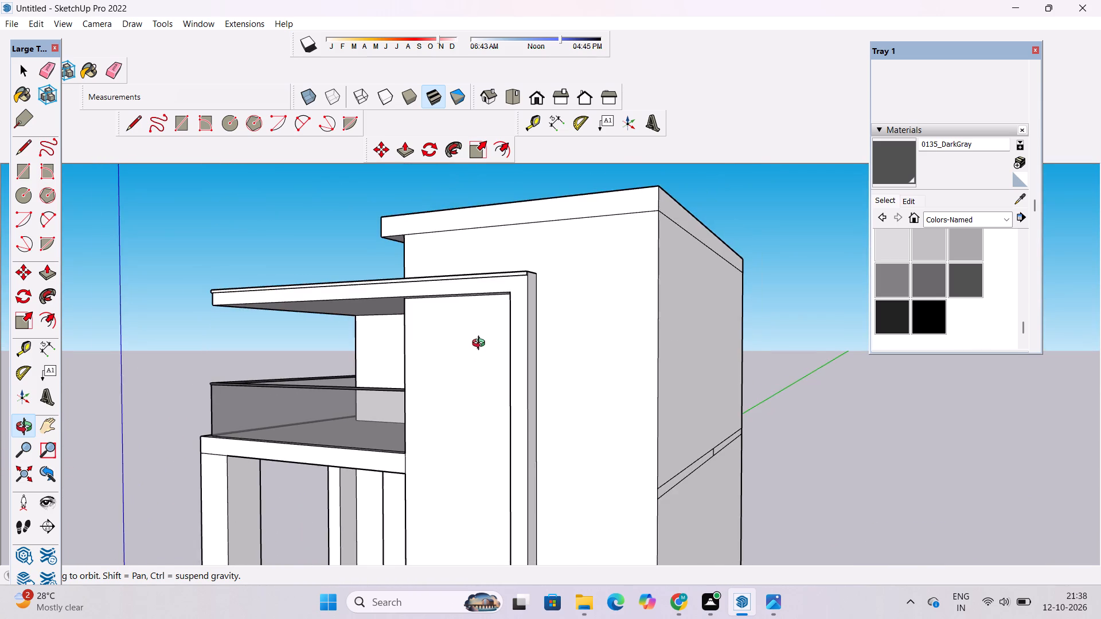
pyautogui.scroll(5, 481, 344)
pyautogui.moveTo(481, 342); pyautogui.dragTo(487, 281)
pyautogui.scroll(-6, 487, 281)
pyautogui.moveTo(475, 293); pyautogui.dragTo(506, 356)
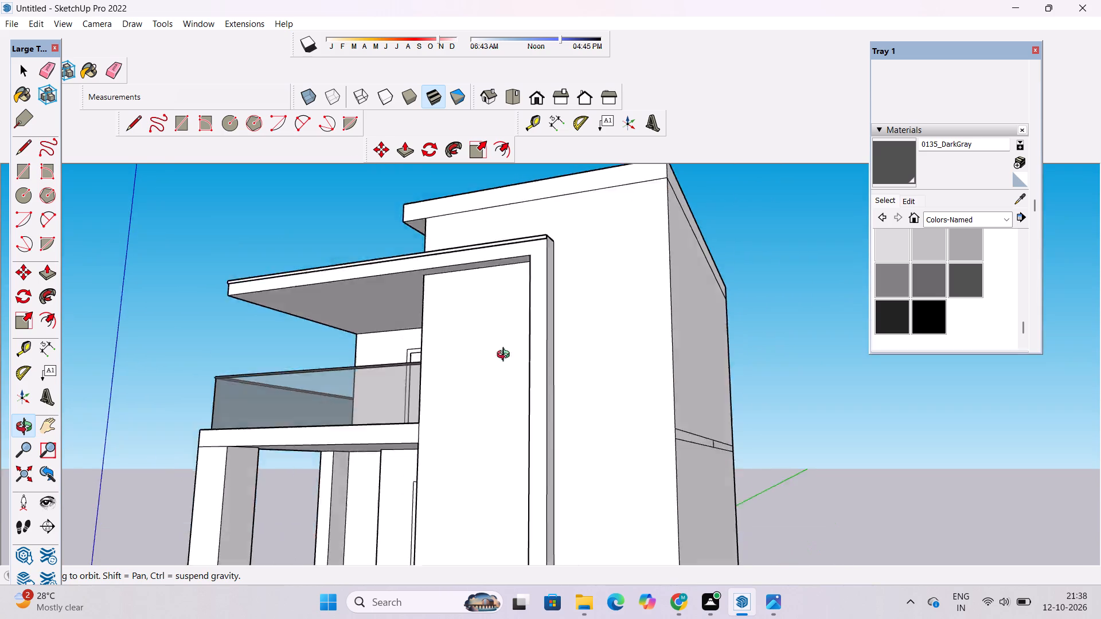
pyautogui.moveTo(506, 356); pyautogui.dragTo(529, 391)
pyautogui.keyDown('shift'); pyautogui.moveTo(518, 409); pyautogui.dragTo(503, 328); pyautogui.keyUp('shift')
pyautogui.moveTo(470, 340); pyautogui.dragTo(522, 352)
pyautogui.keyDown('shift'); pyautogui.moveTo(524, 352); pyautogui.dragTo(506, 340); pyautogui.keyUp('shift')
pyautogui.scroll(-2, 505, 338)
pyautogui.moveTo(505, 338); pyautogui.dragTo(541, 339)
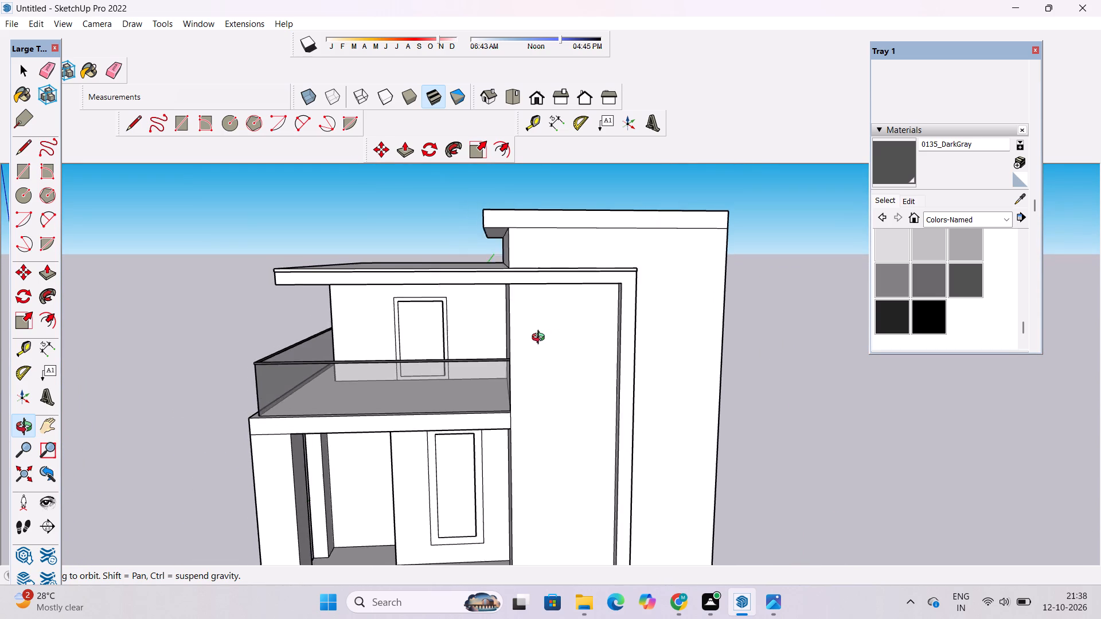
pyautogui.moveTo(541, 339); pyautogui.dragTo(549, 339)
pyautogui.moveTo(571, 337); pyautogui.dragTo(542, 347)
pyautogui.moveTo(537, 350); pyautogui.dragTo(530, 325)
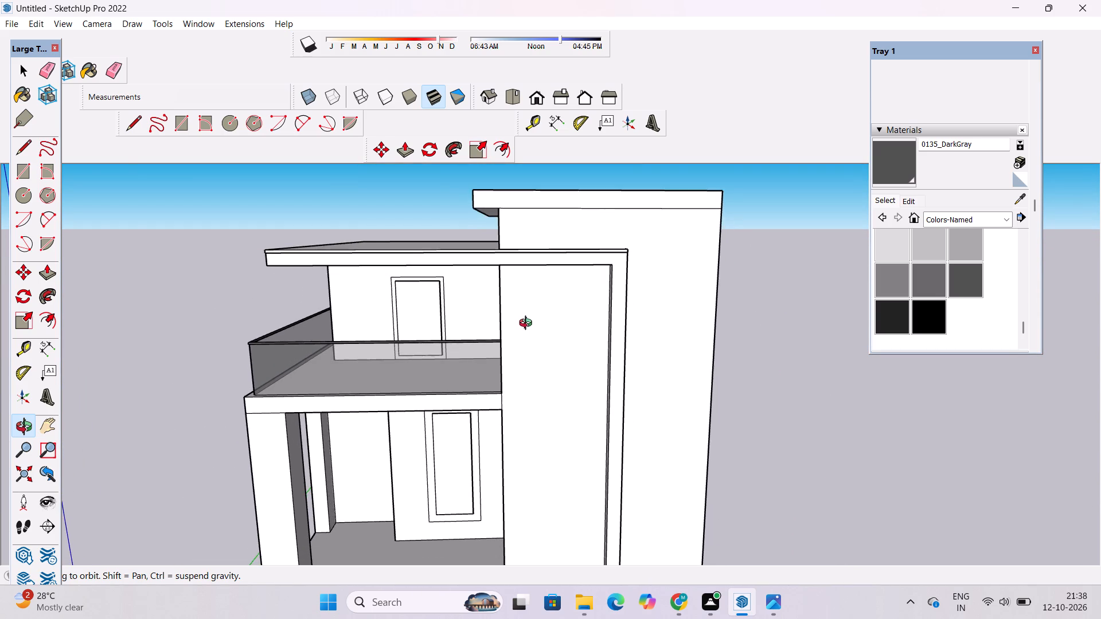
pyautogui.scroll(-3, 526, 324)
pyautogui.keyDown('shift'); pyautogui.moveTo(522, 336); pyautogui.dragTo(522, 324); pyautogui.keyUp('shift')
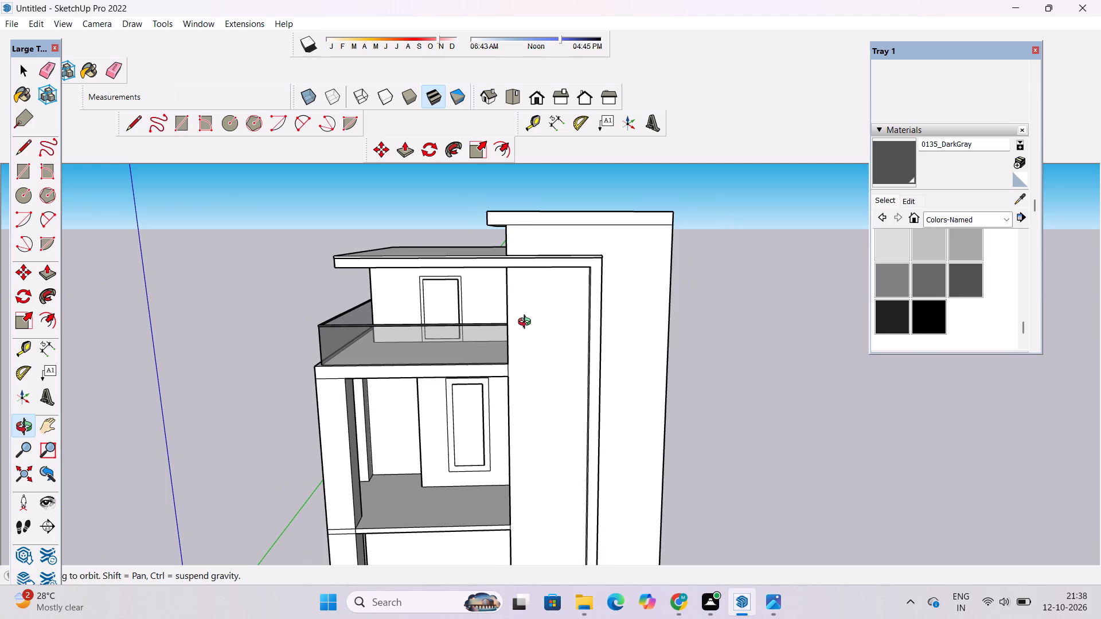
# Examine the terrace slab, glass railing and open floors around the corner column from the side and from above.
pyautogui.scroll(-4, 527, 323)
pyautogui.scroll(1, 465, 380)
pyautogui.keyDown('shift'); pyautogui.moveTo(463, 385); pyautogui.dragTo(479, 355); pyautogui.keyUp('shift')
pyautogui.moveTo(446, 365); pyautogui.dragTo(532, 373)
pyautogui.keyDown('shift'); pyautogui.moveTo(491, 397); pyautogui.dragTo(486, 371); pyautogui.keyUp('shift')
pyautogui.moveTo(444, 371); pyautogui.dragTo(548, 383)
pyautogui.keyDown('shift'); pyautogui.moveTo(538, 390); pyautogui.dragTo(514, 366); pyautogui.keyUp('shift')
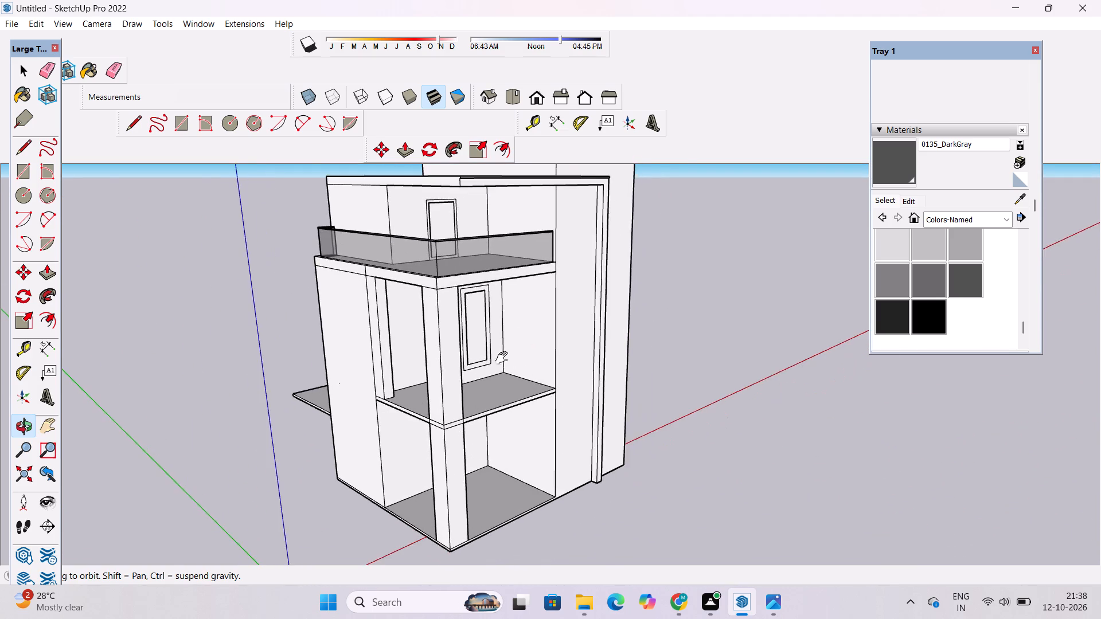
pyautogui.scroll(4, 466, 351)
pyautogui.keyDown('shift'); pyautogui.moveTo(461, 357); pyautogui.dragTo(462, 336); pyautogui.keyUp('shift')
pyautogui.moveTo(462, 336); pyautogui.dragTo(524, 387)
pyautogui.scroll(-1, 519, 381)
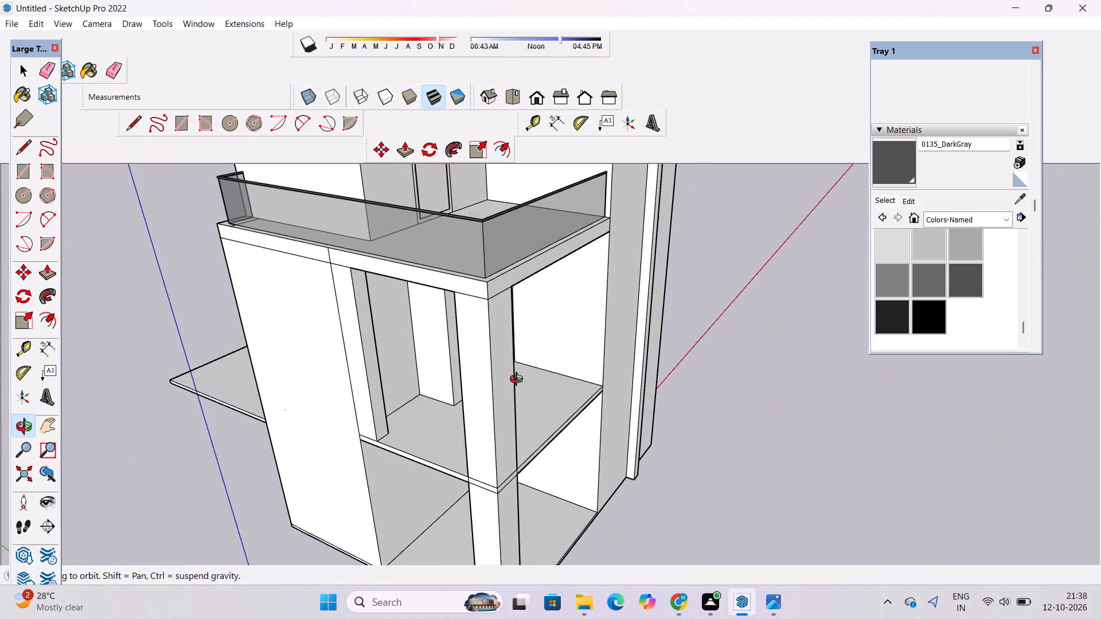
pyautogui.keyDown('shift'); pyautogui.moveTo(518, 380); pyautogui.dragTo(499, 377); pyautogui.keyUp('shift')
pyautogui.moveTo(496, 376); pyautogui.dragTo(523, 394)
pyautogui.keyDown('shift'); pyautogui.moveTo(536, 375); pyautogui.dragTo(491, 393); pyautogui.keyUp('shift')
pyautogui.keyDown('shift'); pyautogui.moveTo(487, 385); pyautogui.dragTo(487, 406); pyautogui.keyUp('shift')
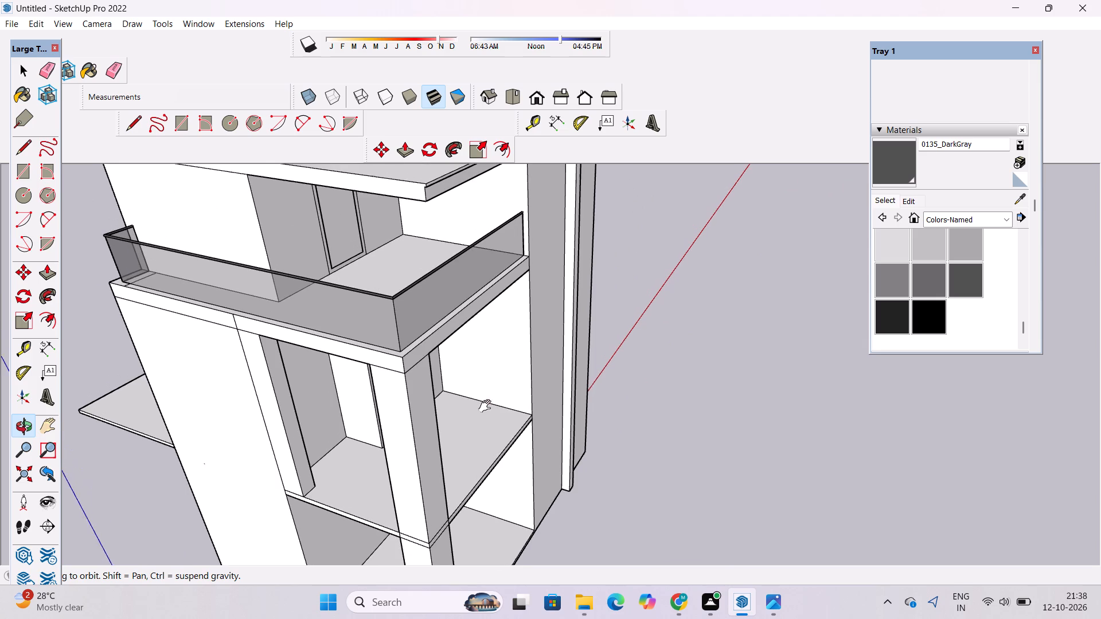
pyautogui.keyDown('shift'); pyautogui.moveTo(487, 406); pyautogui.dragTo(463, 408); pyautogui.keyUp('shift')
pyautogui.moveTo(460, 408); pyautogui.dragTo(468, 407)
pyautogui.keyDown('shift'); pyautogui.moveTo(468, 407); pyautogui.dragTo(461, 406); pyautogui.keyUp('shift')
# Push/Pull the terrace slab's edge face, between the corner column and the tall side wall, outward by 2'.
pyautogui.click(460, 405)
pyautogui.press('p')
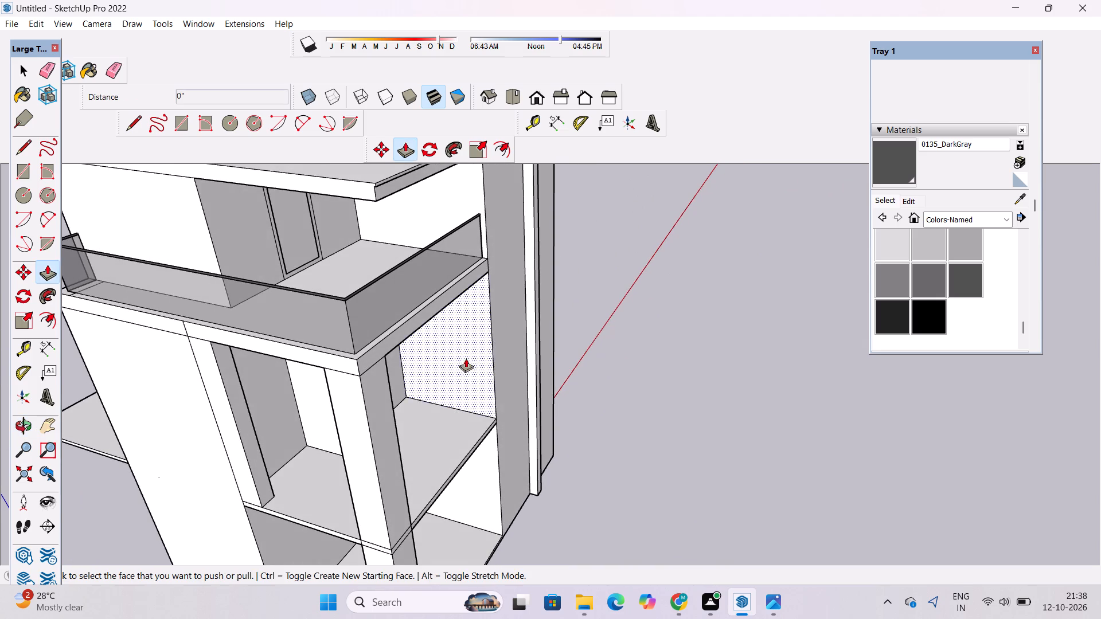
pyautogui.scroll(-8, 444, 306)
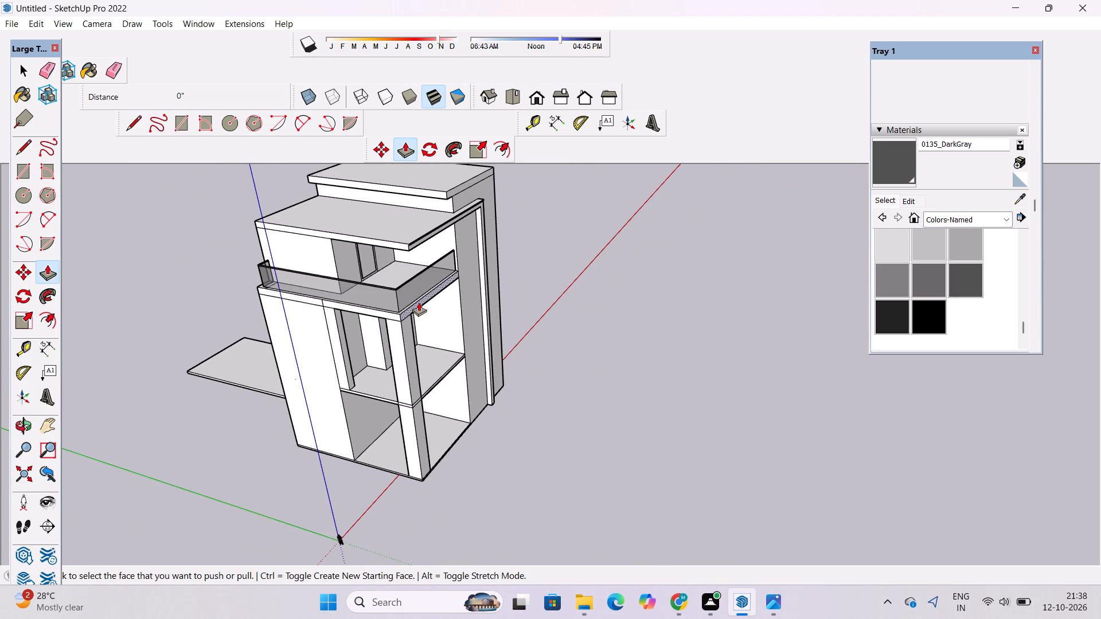
pyautogui.scroll(6, 419, 302)
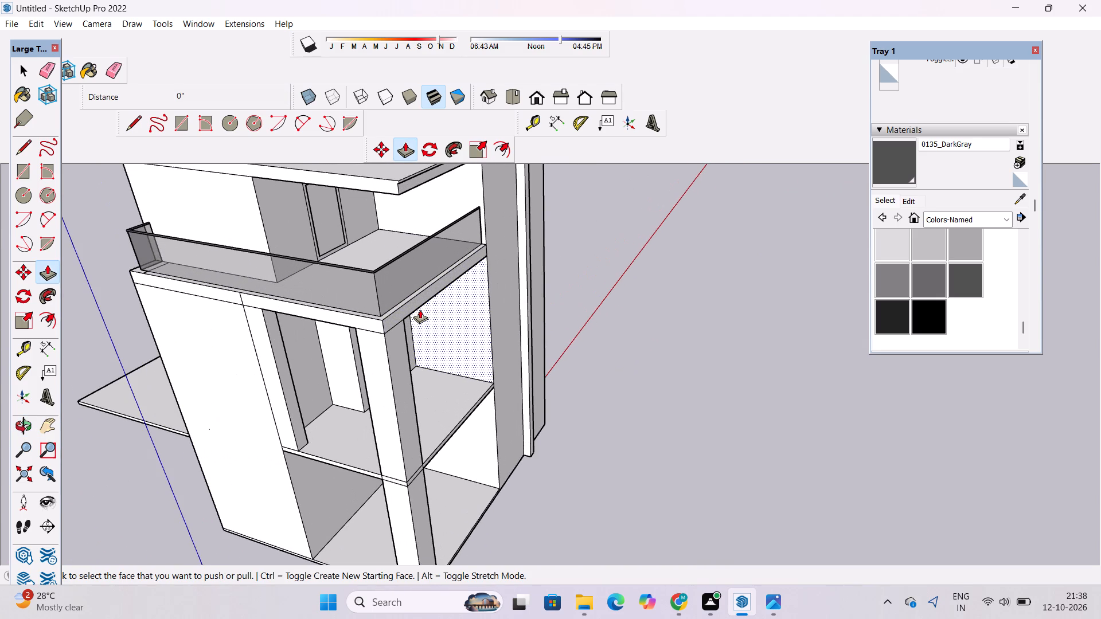
pyautogui.scroll(2, 420, 309)
pyautogui.scroll(-4, 417, 295)
pyautogui.scroll(5, 421, 304)
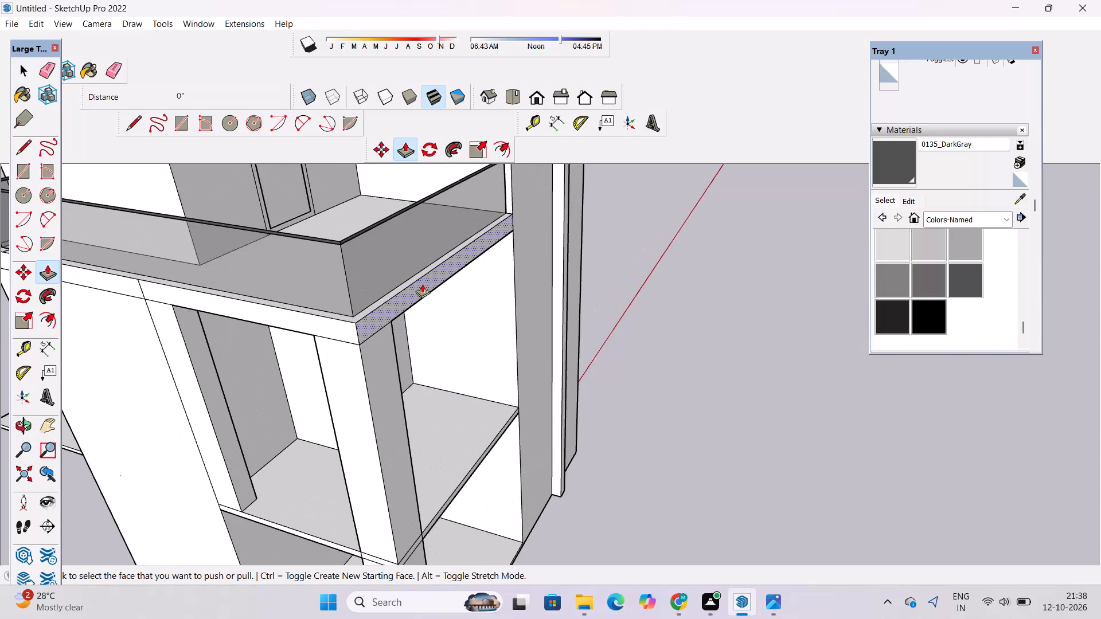
pyautogui.click(422, 284)
pyautogui.scroll(-1, 424, 285)
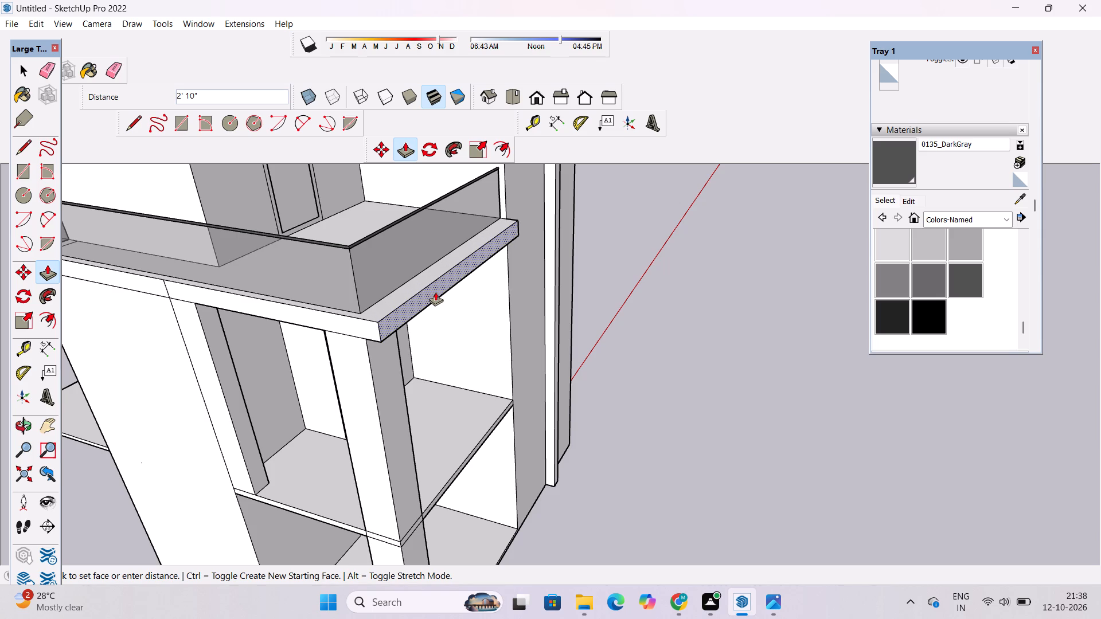
pyautogui.write("2'")
pyautogui.press('Return')
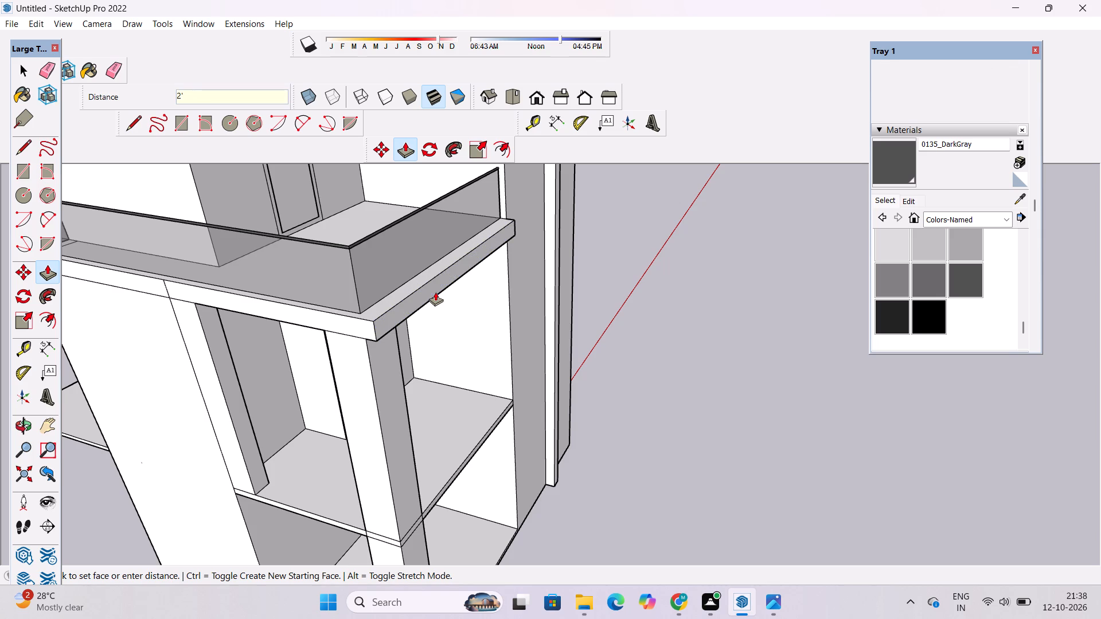
# Examine the extended terrace slab edge and its end against the tall side wall from several angles.
pyautogui.press('o')
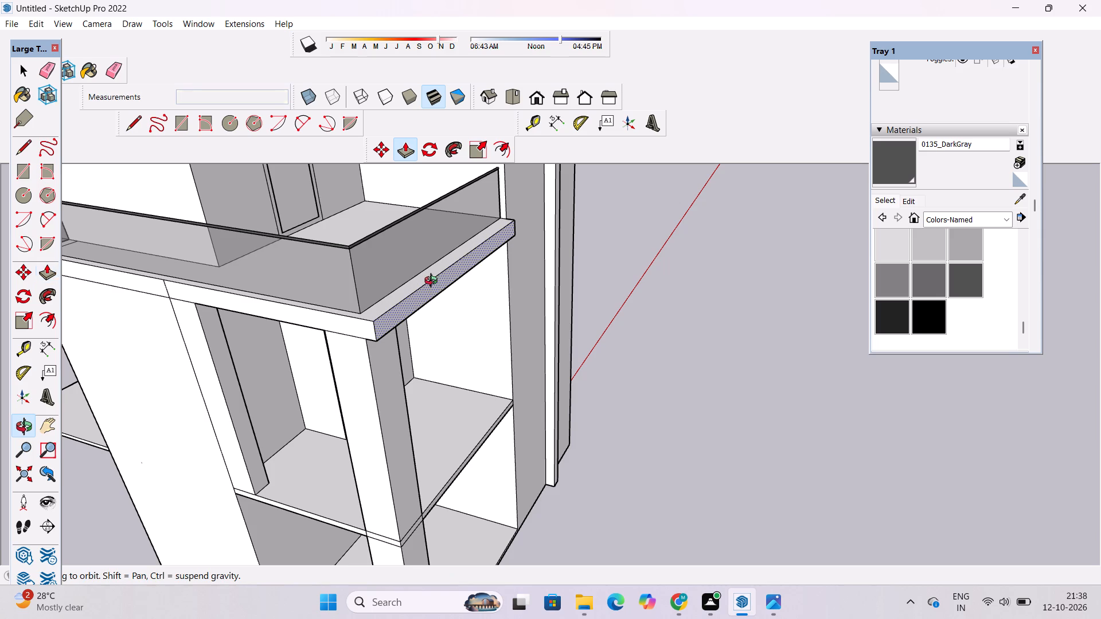
pyautogui.scroll(-5, 434, 275)
pyautogui.moveTo(654, 267); pyautogui.dragTo(480, 283)
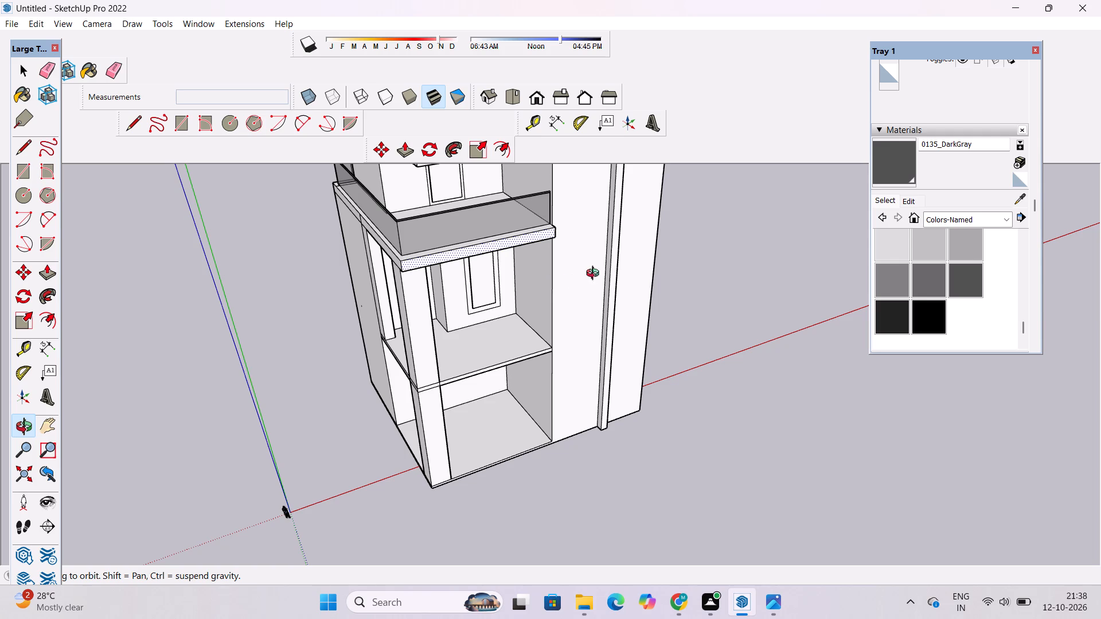
pyautogui.scroll(-2, 605, 299)
pyautogui.moveTo(661, 318); pyautogui.dragTo(596, 318)
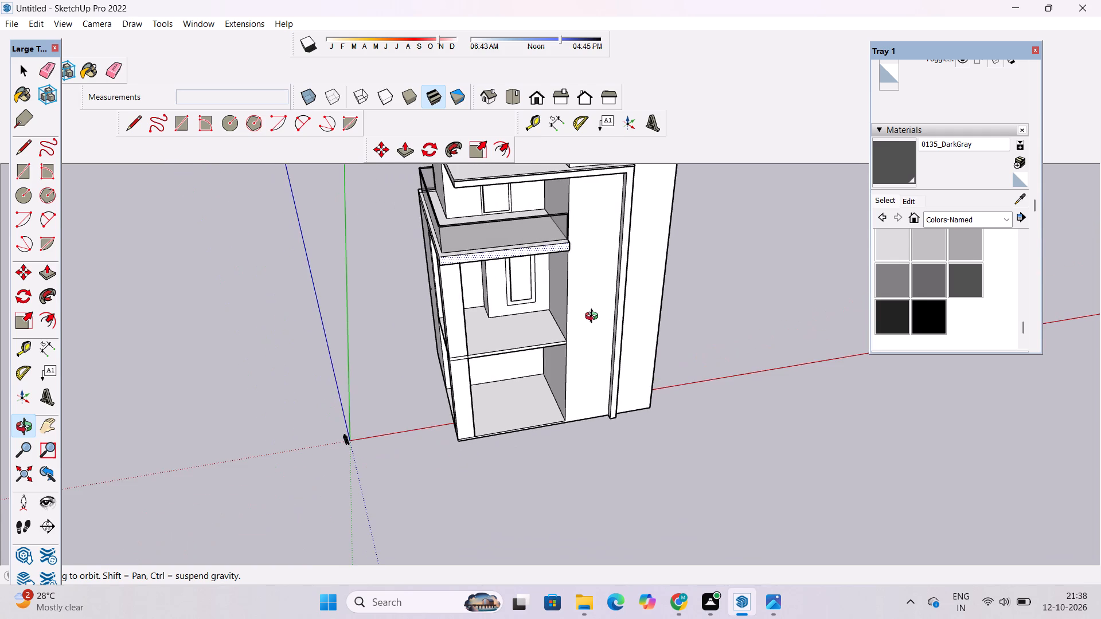
pyautogui.scroll(2, 459, 272)
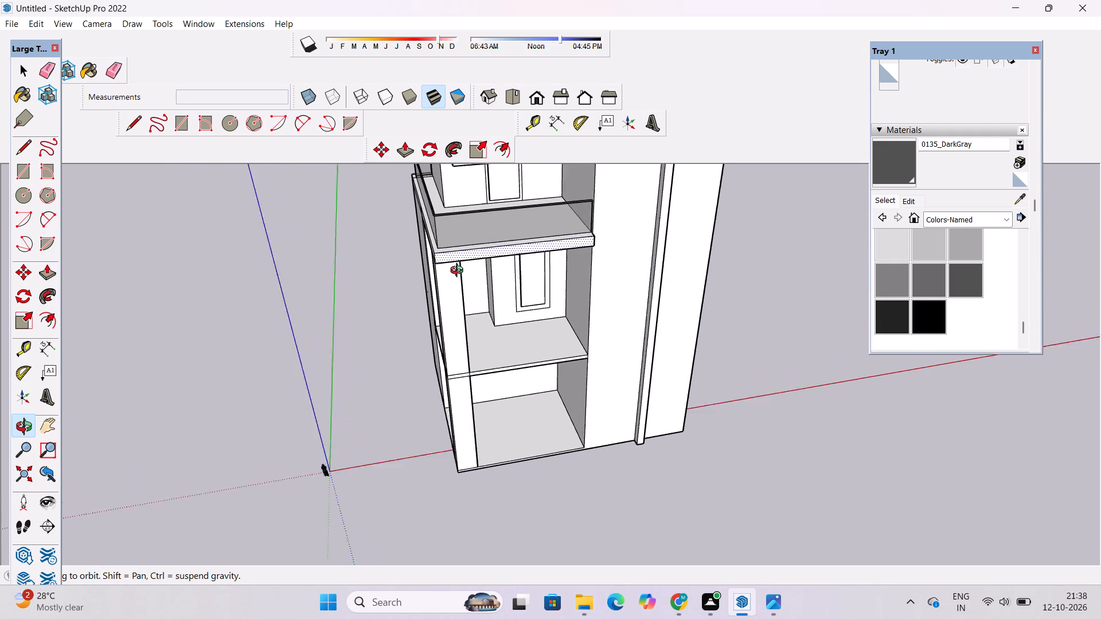
pyautogui.scroll(1, 459, 272)
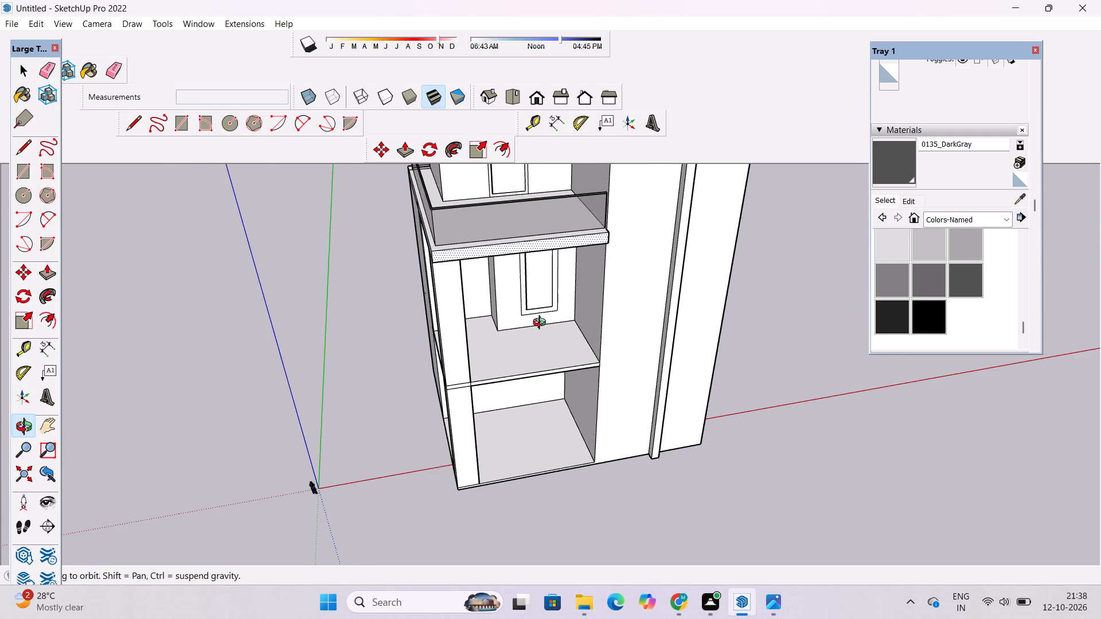
pyautogui.scroll(-3, 551, 324)
pyautogui.keyDown('shift'); pyautogui.moveTo(606, 315); pyautogui.dragTo(523, 315); pyautogui.keyUp('shift')
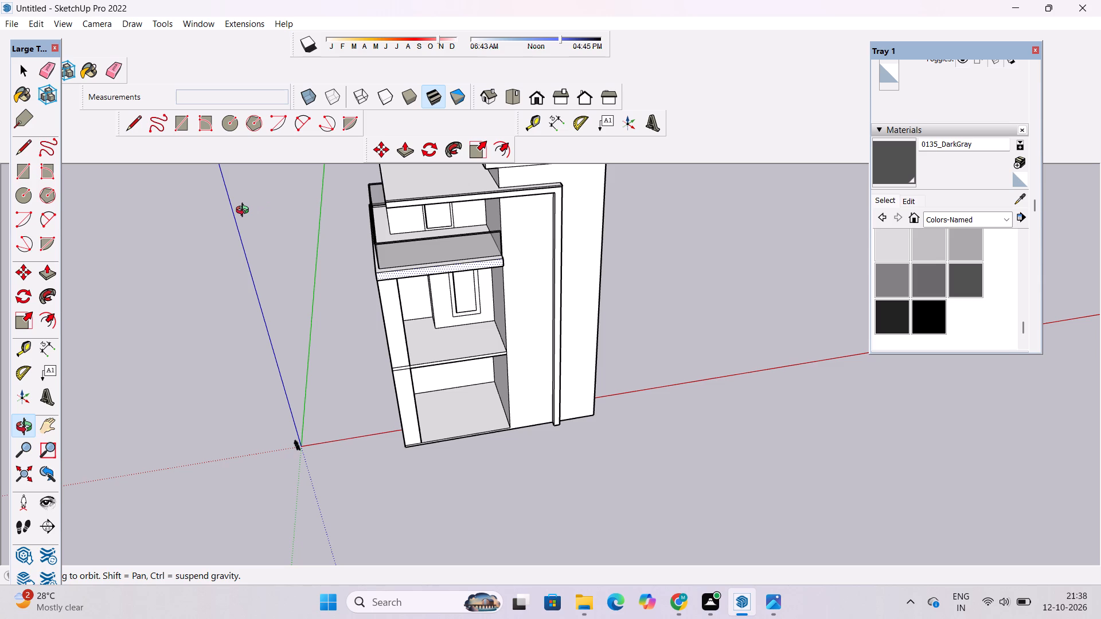
pyautogui.keyDown('shift'); pyautogui.moveTo(392, 378); pyautogui.dragTo(354, 371); pyautogui.keyUp('shift')
pyautogui.moveTo(384, 367); pyautogui.dragTo(371, 244)
pyautogui.scroll(8, 467, 260)
pyautogui.moveTo(552, 268); pyautogui.dragTo(399, 333)
pyautogui.scroll(5, 377, 293)
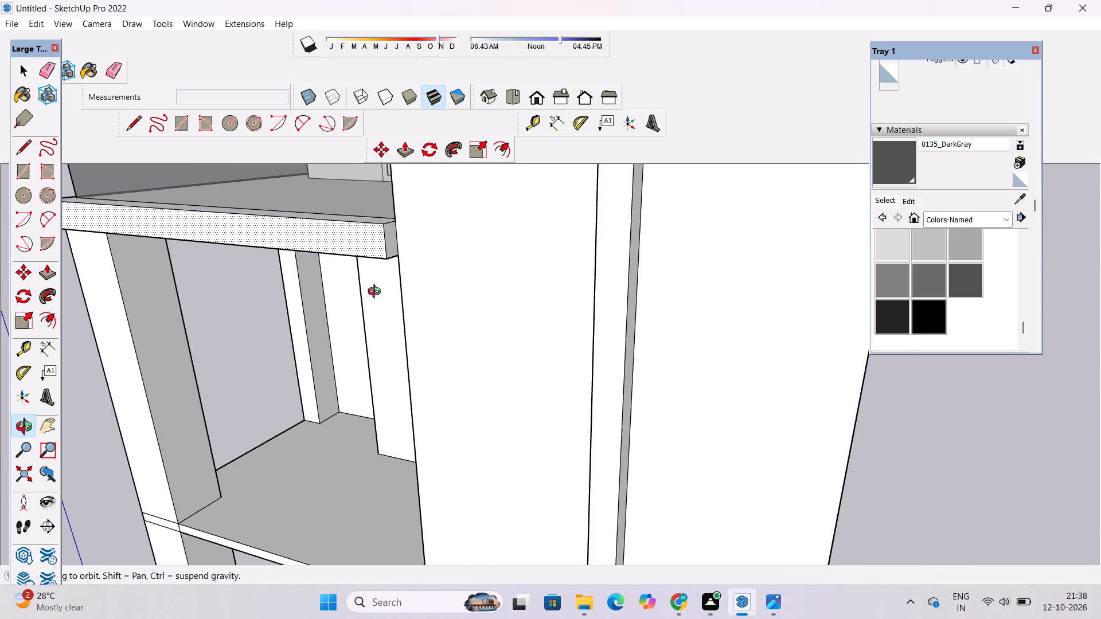
pyautogui.keyDown('shift'); pyautogui.moveTo(428, 294); pyautogui.dragTo(399, 280); pyautogui.keyUp('shift')
pyautogui.moveTo(397, 279); pyautogui.dragTo(452, 300)
pyautogui.keyDown('shift'); pyautogui.moveTo(452, 300); pyautogui.dragTo(434, 303); pyautogui.keyUp('shift')
pyautogui.moveTo(434, 303); pyautogui.dragTo(389, 303)
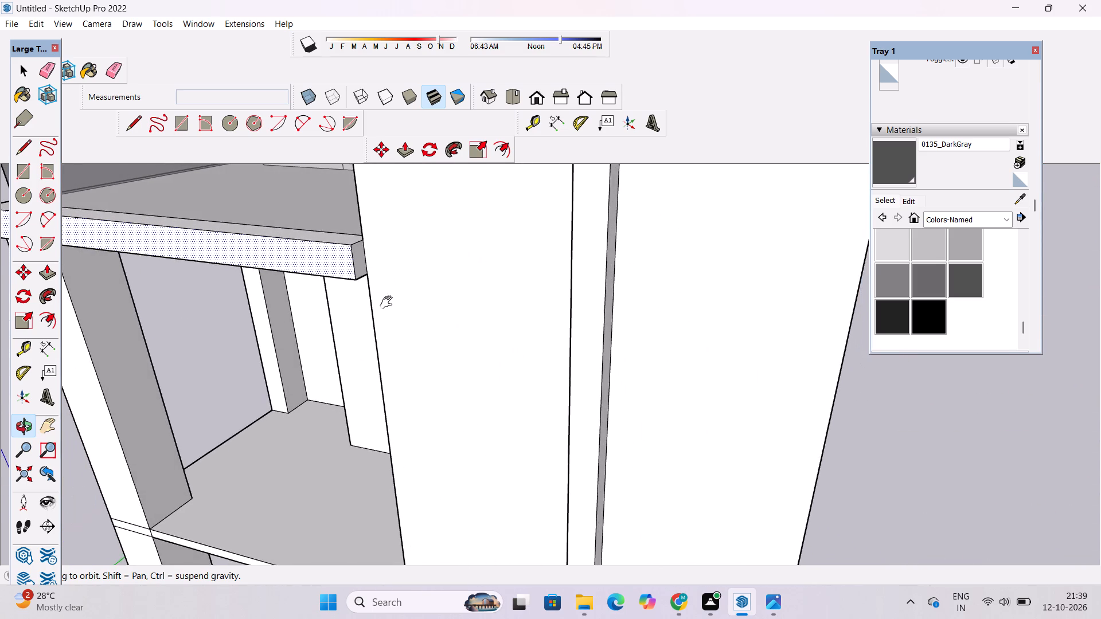
pyautogui.moveTo(389, 303); pyautogui.dragTo(385, 289)
pyautogui.moveTo(385, 289); pyautogui.dragTo(390, 283)
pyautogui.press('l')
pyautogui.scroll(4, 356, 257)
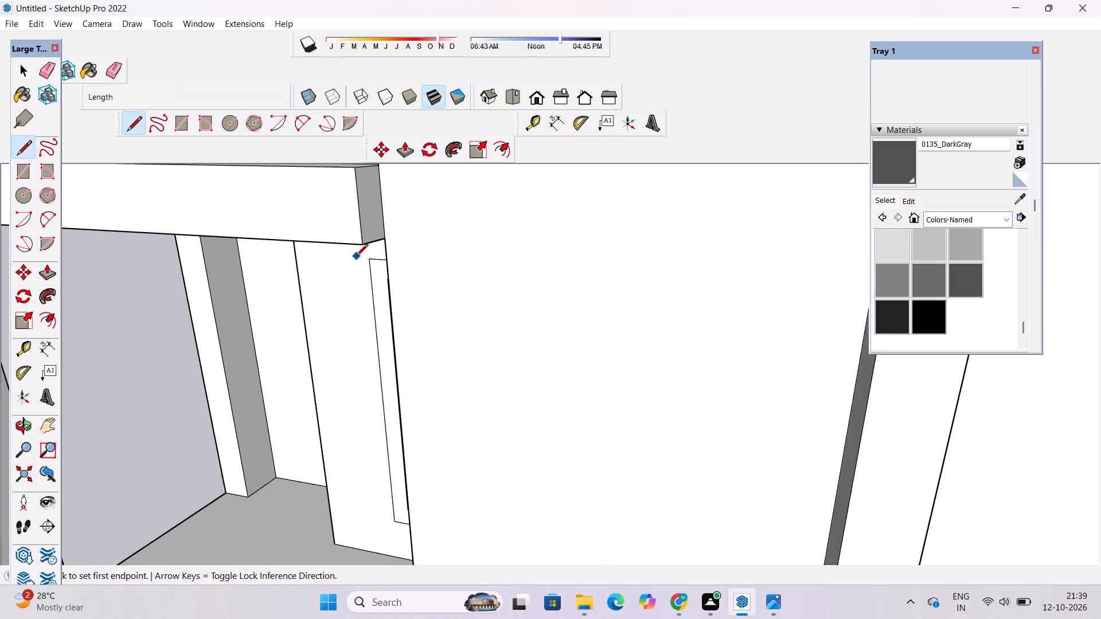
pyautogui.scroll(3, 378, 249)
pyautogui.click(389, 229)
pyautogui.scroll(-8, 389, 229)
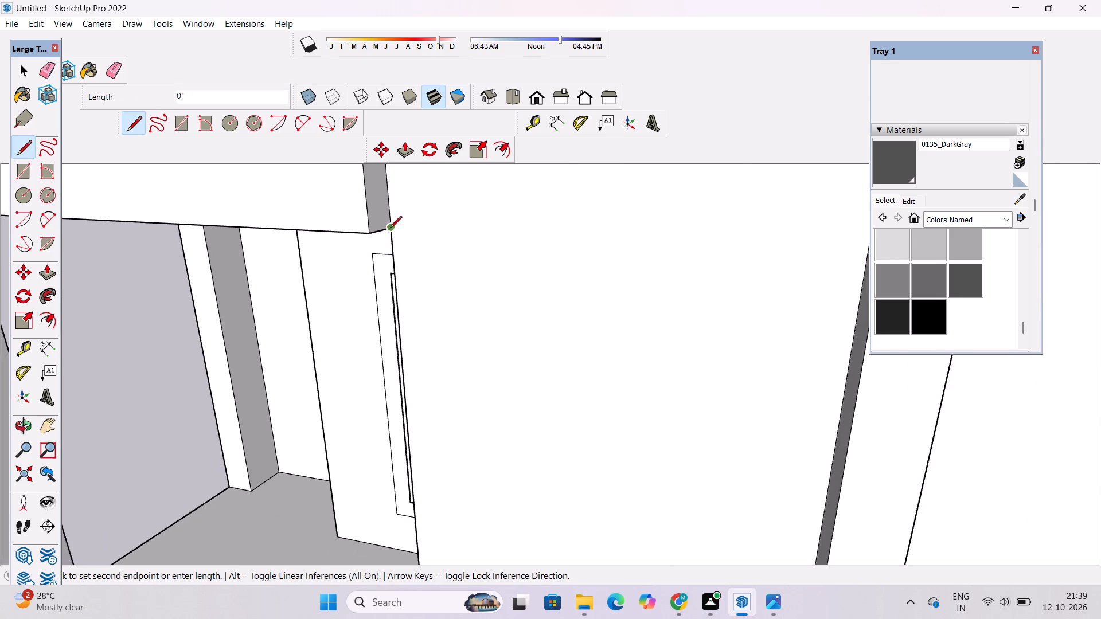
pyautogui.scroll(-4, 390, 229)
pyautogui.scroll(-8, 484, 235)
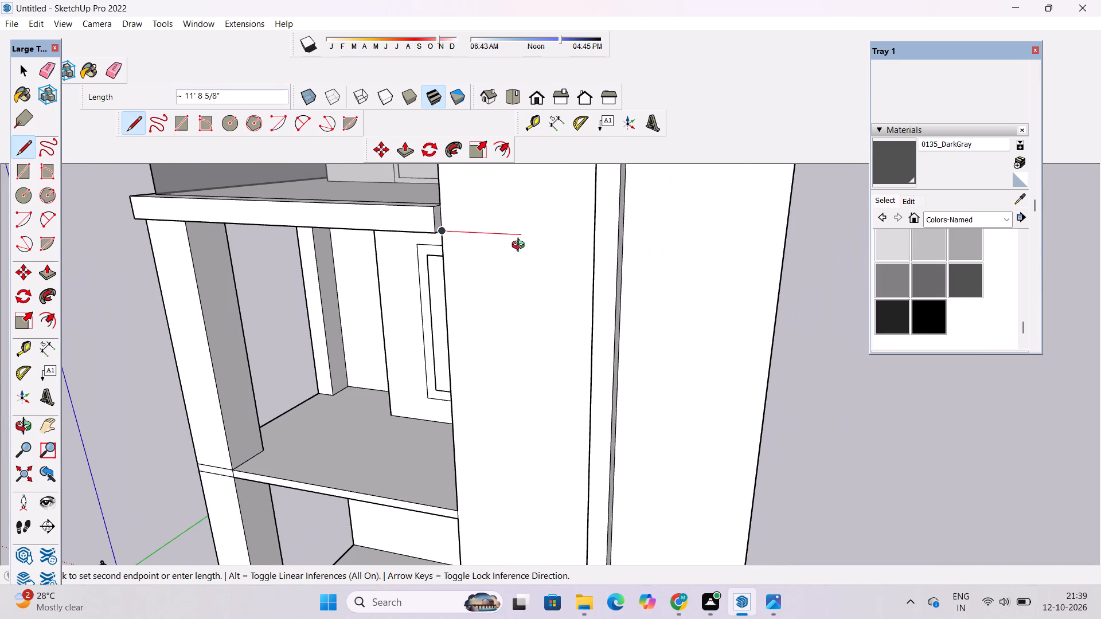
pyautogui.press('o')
# Push/Pull the small end face of the projecting terrace slab edge 14' along the tall side wall.
pyautogui.scroll(-3, 521, 246)
pyautogui.moveTo(408, 296); pyautogui.dragTo(515, 299)
pyautogui.keyDown('shift'); pyautogui.moveTo(515, 299); pyautogui.dragTo(428, 276); pyautogui.keyUp('shift')
pyautogui.keyDown('shift'); pyautogui.scroll(-4, 372, 241); pyautogui.keyUp('shift')
pyautogui.keyDown('shift'); pyautogui.moveTo(451, 327); pyautogui.dragTo(451, 311); pyautogui.keyUp('shift')
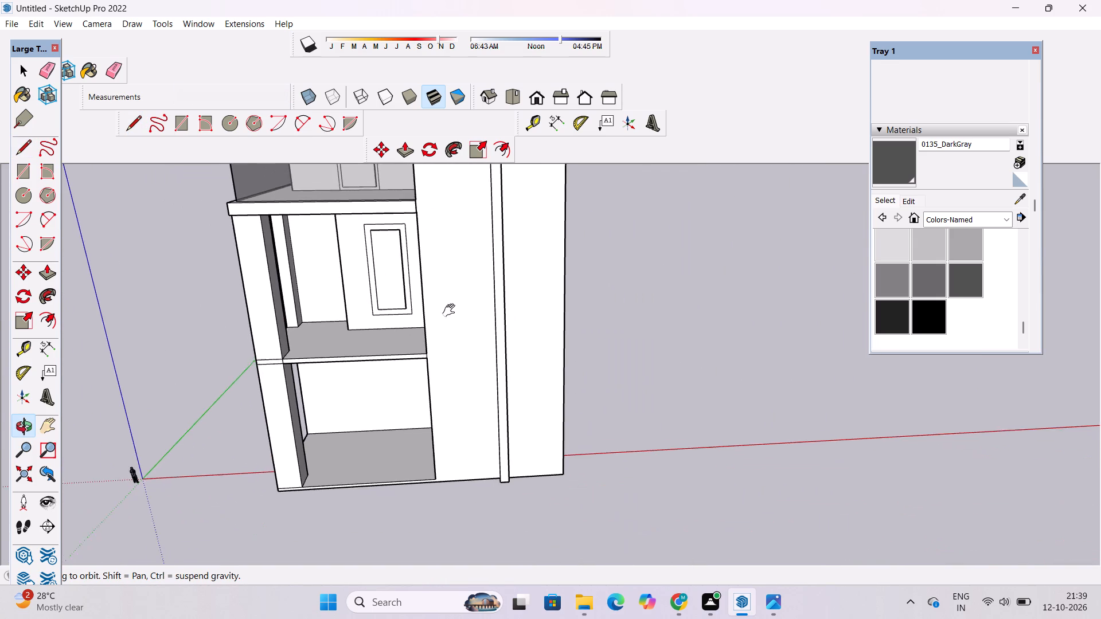
pyautogui.keyDown('shift'); pyautogui.moveTo(451, 311); pyautogui.dragTo(452, 302); pyautogui.keyUp('shift')
pyautogui.scroll(-3, 452, 295)
pyautogui.keyDown('shift'); pyautogui.moveTo(452, 293); pyautogui.dragTo(452, 314); pyautogui.keyUp('shift')
pyautogui.moveTo(452, 319); pyautogui.dragTo(456, 284)
pyautogui.keyDown('shift'); pyautogui.moveTo(457, 280); pyautogui.dragTo(460, 311); pyautogui.keyUp('shift')
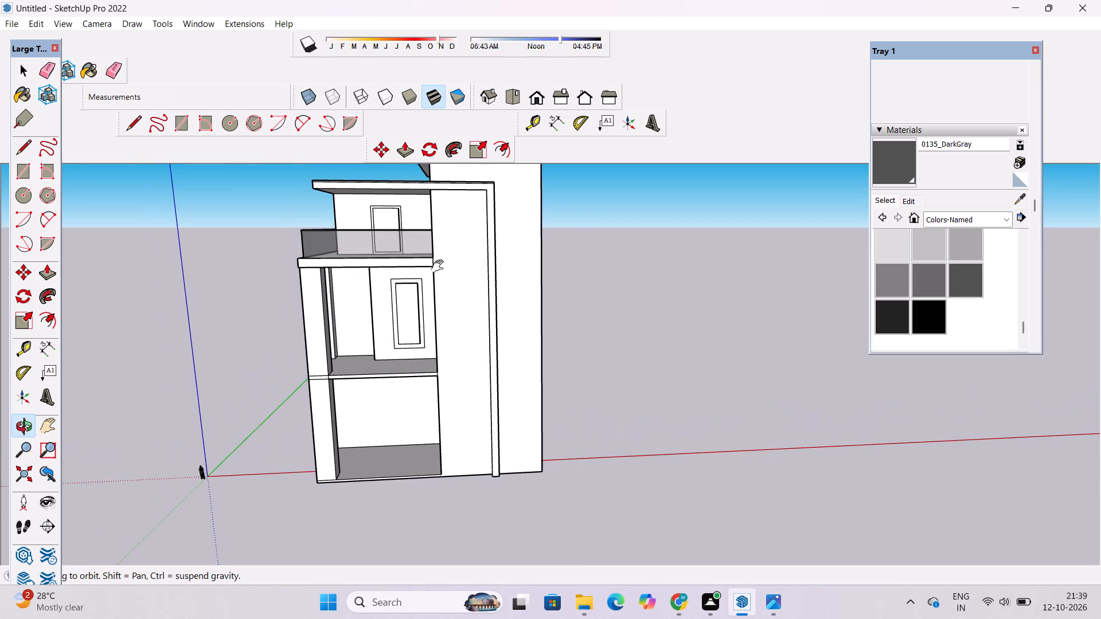
pyautogui.keyDown('shift'); pyautogui.scroll(4, 440, 267); pyautogui.keyUp('shift')
pyautogui.keyDown('shift'); pyautogui.moveTo(440, 267); pyautogui.dragTo(426, 280); pyautogui.keyUp('shift')
pyautogui.moveTo(393, 294); pyautogui.dragTo(380, 301)
pyautogui.press('p')
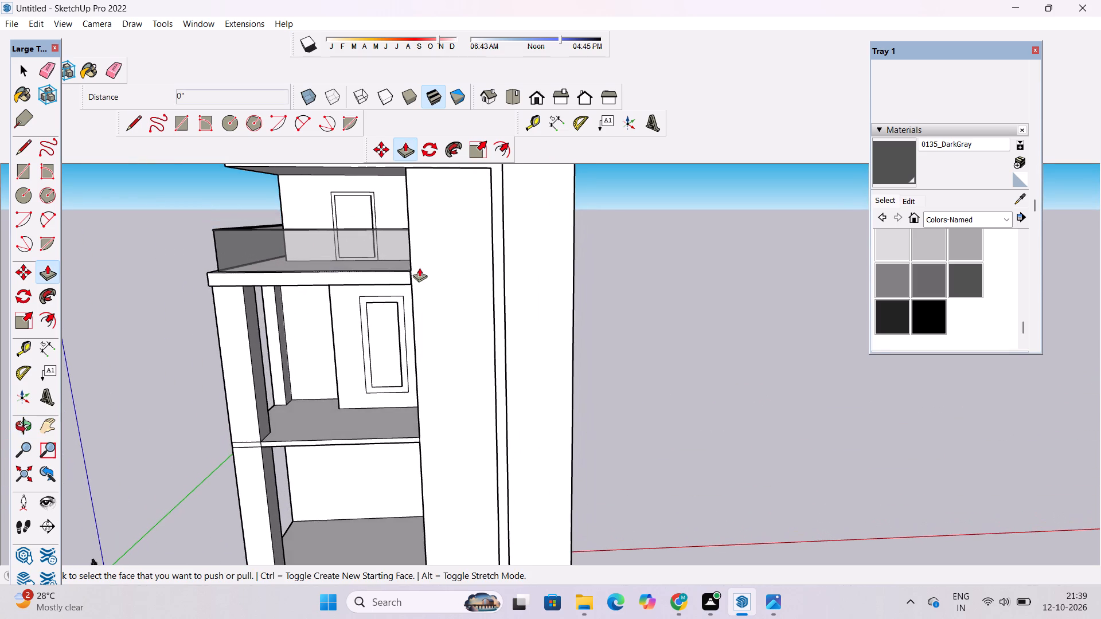
pyautogui.scroll(17, 419, 268)
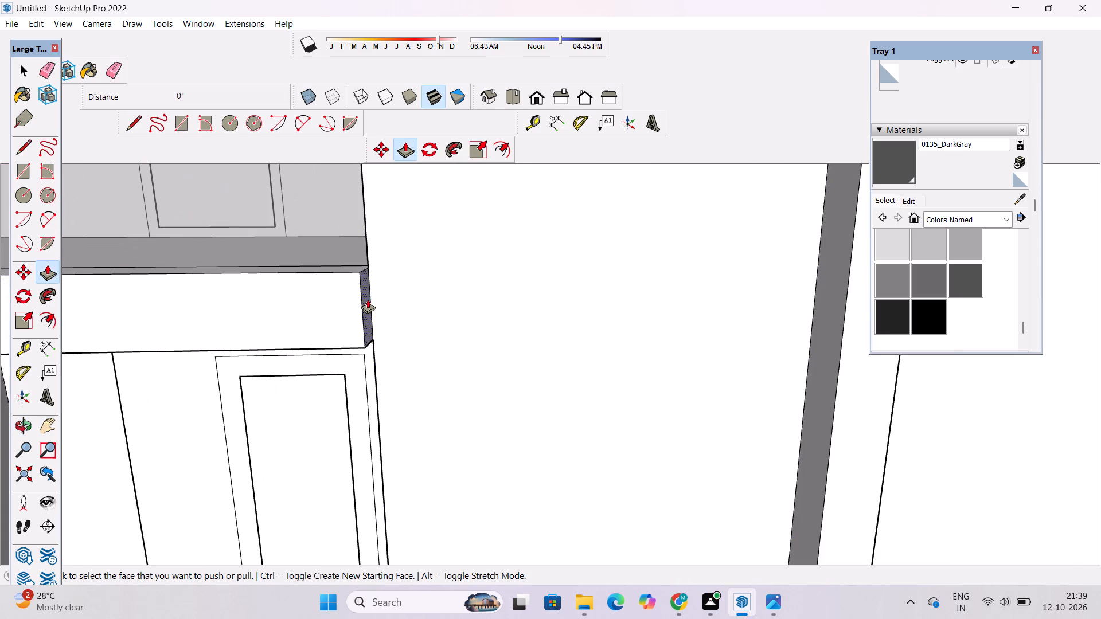
pyautogui.click(368, 300)
pyautogui.scroll(-8, 389, 298)
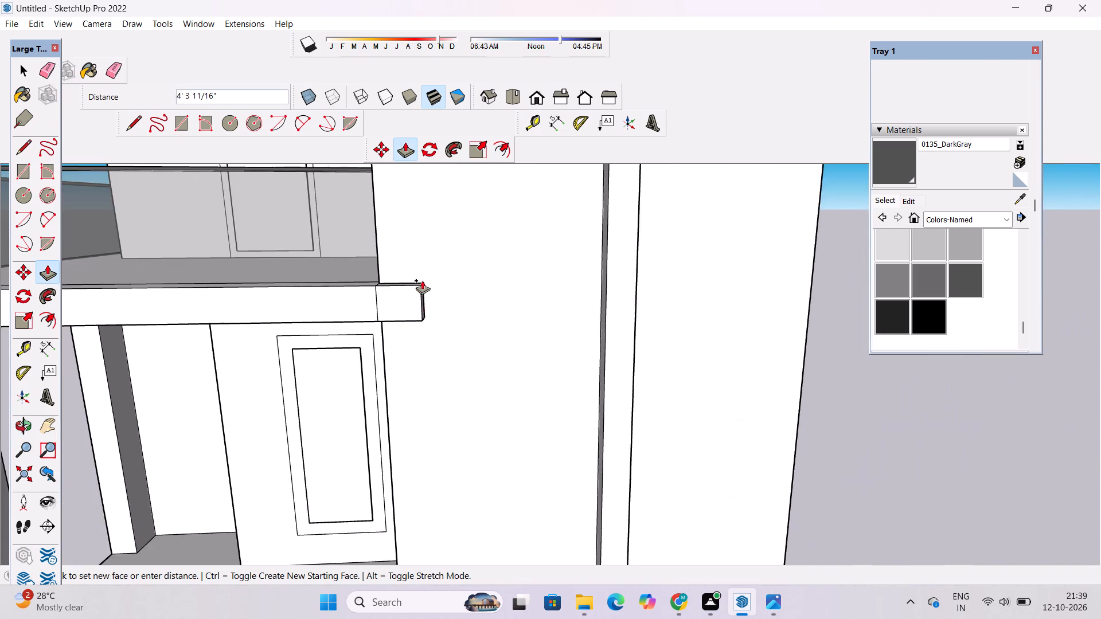
pyautogui.scroll(-7, 422, 280)
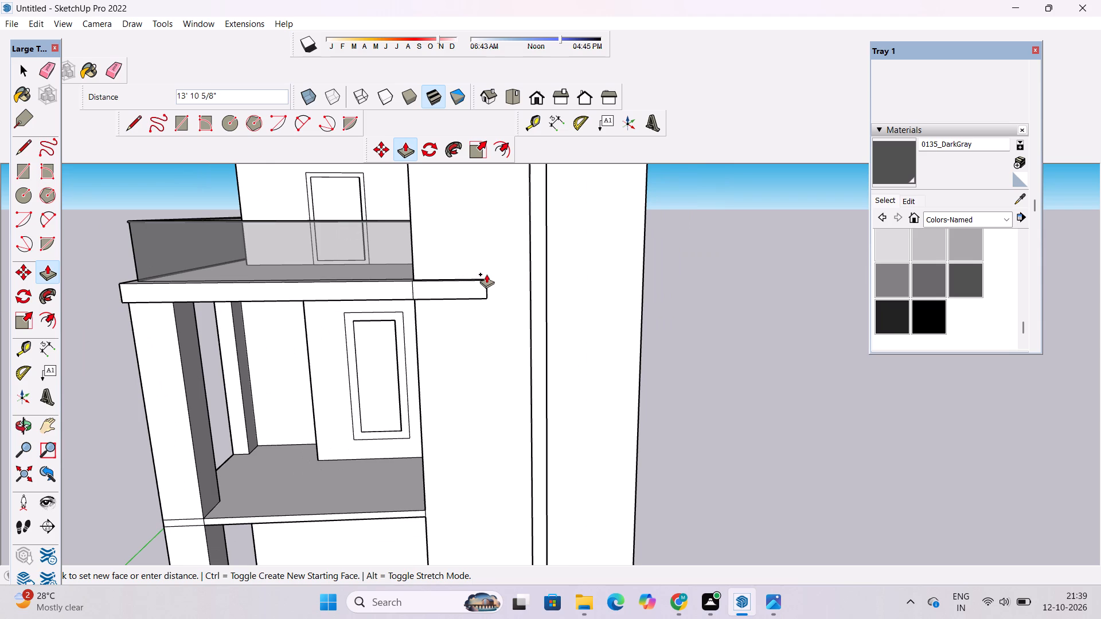
pyautogui.press('1')
pyautogui.write("4'")
pyautogui.press('Return')
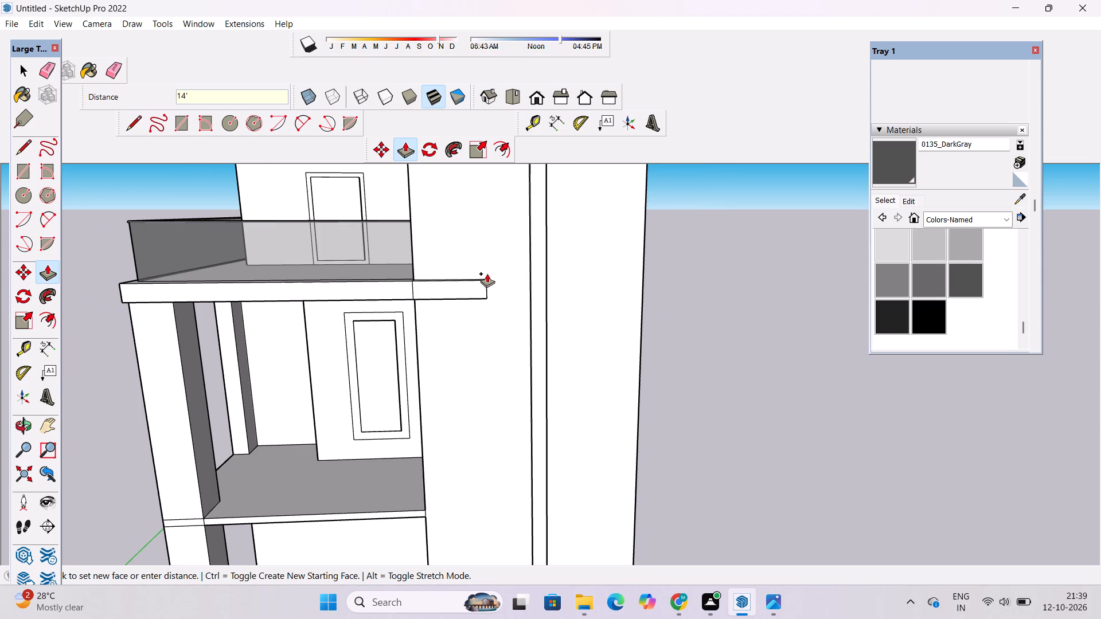
# Examine the terrace slab's projecting band along the tall side wall from above, below and the front.
pyautogui.press('o')
pyautogui.scroll(-6, 487, 273)
pyautogui.keyDown('shift'); pyautogui.moveTo(481, 344); pyautogui.dragTo(479, 291); pyautogui.keyUp('shift')
pyautogui.moveTo(467, 253); pyautogui.dragTo(579, 402)
pyautogui.scroll(3, 470, 320)
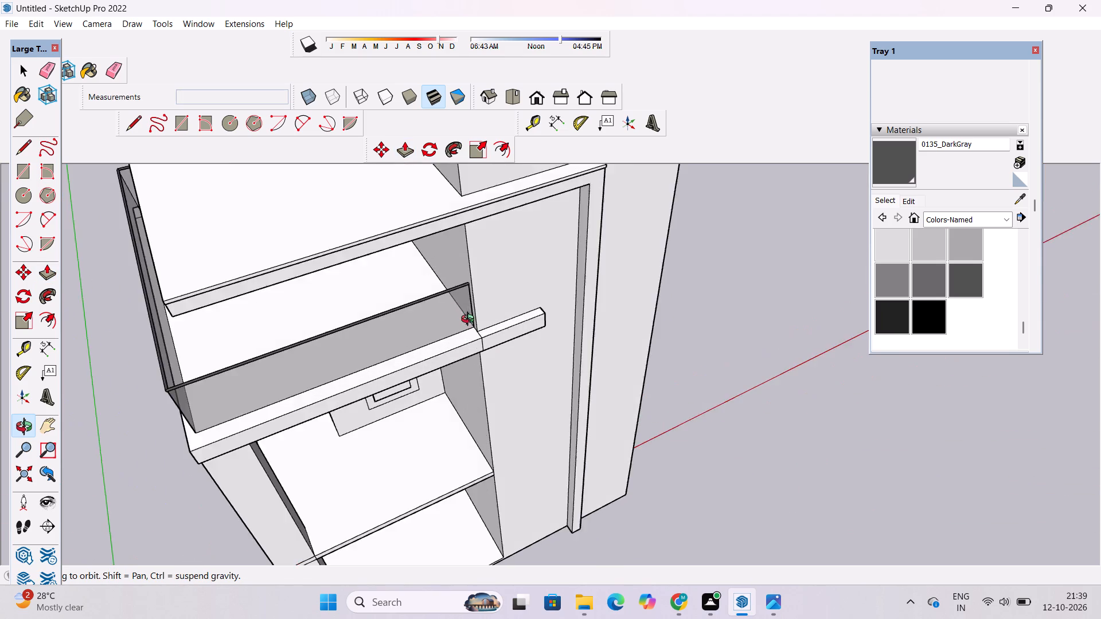
pyautogui.scroll(6, 470, 320)
pyautogui.moveTo(628, 438); pyautogui.dragTo(561, 326)
pyautogui.scroll(-5, 558, 318)
pyautogui.moveTo(618, 441); pyautogui.dragTo(596, 267)
pyautogui.scroll(3, 551, 269)
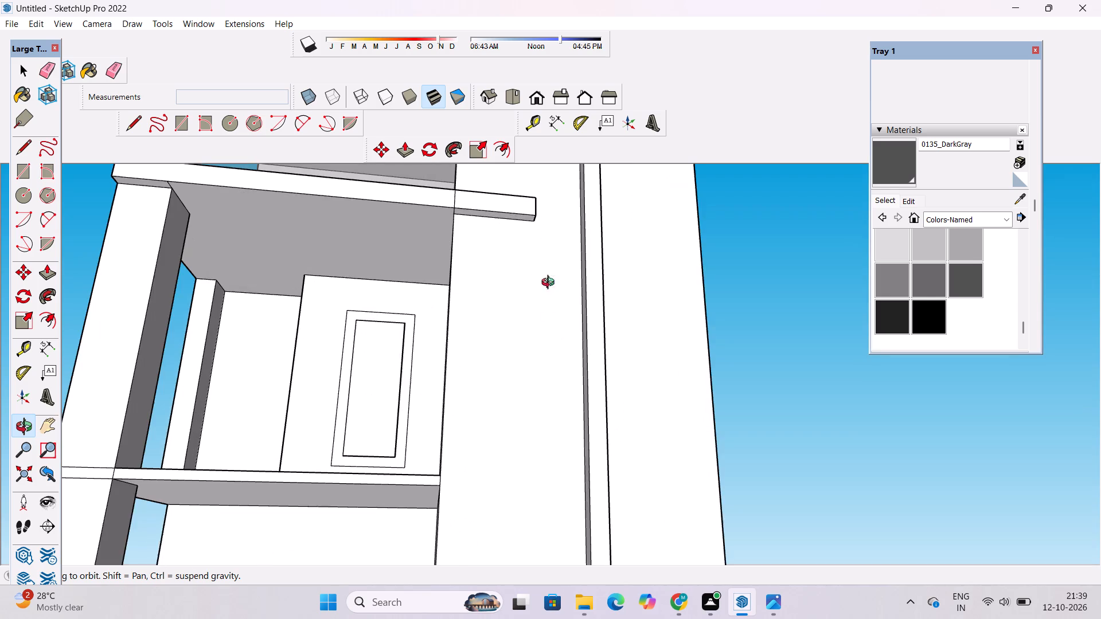
pyautogui.scroll(-5, 550, 295)
pyautogui.keyDown('shift'); pyautogui.moveTo(556, 344); pyautogui.dragTo(554, 300); pyautogui.keyUp('shift')
pyautogui.scroll(-5, 551, 285)
pyautogui.moveTo(549, 304); pyautogui.dragTo(549, 422)
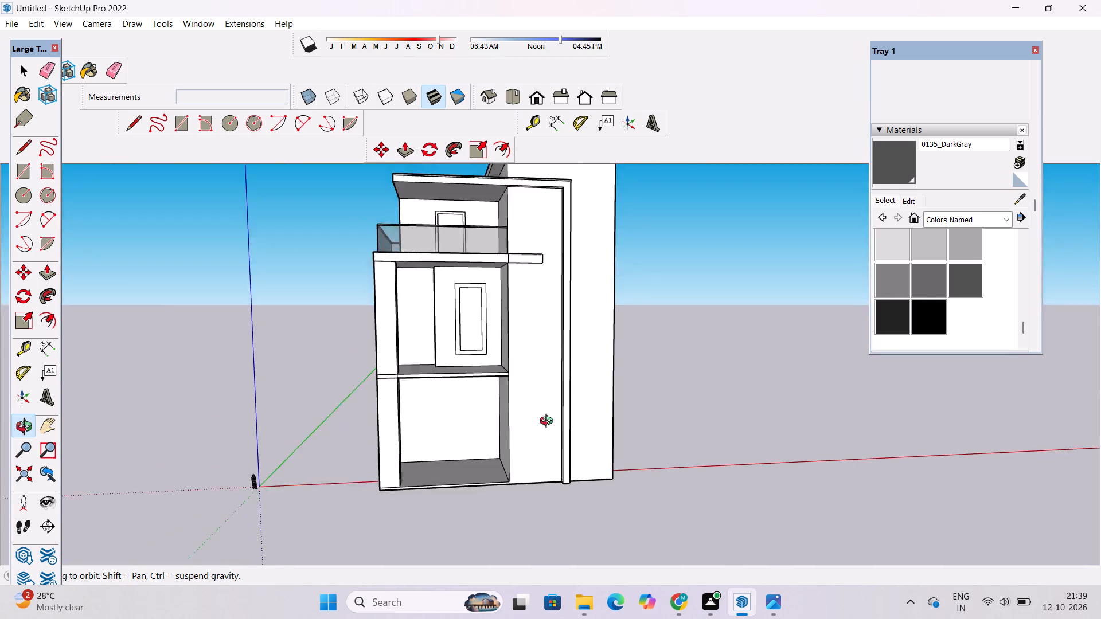
pyautogui.moveTo(549, 422); pyautogui.dragTo(554, 468)
pyautogui.scroll(3, 550, 434)
pyautogui.moveTo(548, 398); pyautogui.dragTo(512, 284)
pyautogui.scroll(5, 529, 219)
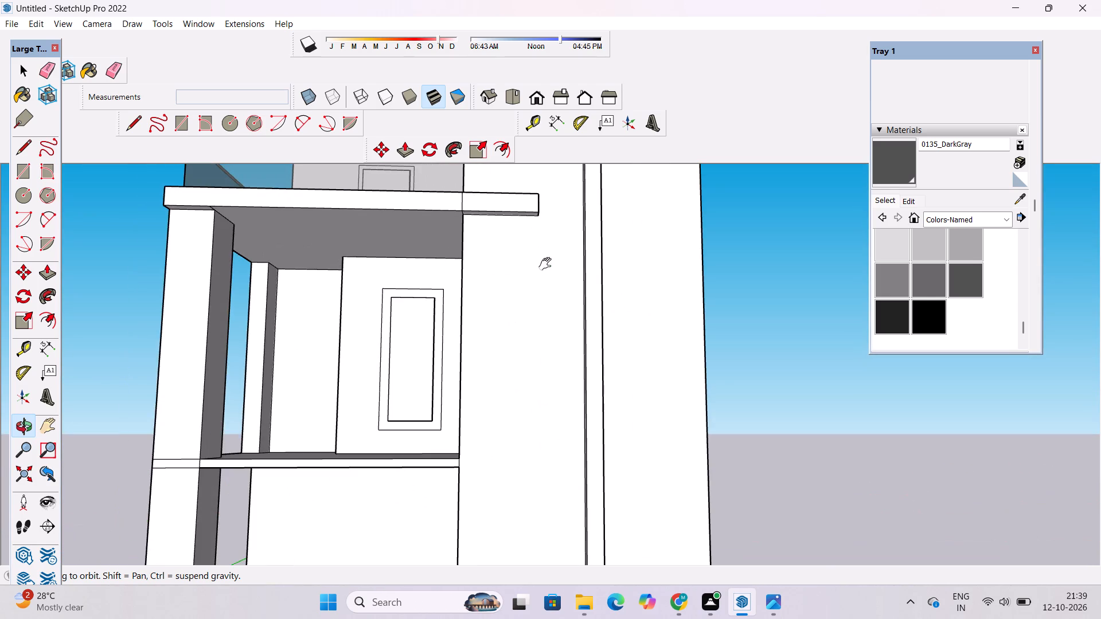
pyautogui.keyDown('shift'); pyautogui.moveTo(538, 276); pyautogui.dragTo(515, 307); pyautogui.keyUp('shift')
pyautogui.scroll(3, 510, 297)
pyautogui.keyDown('shift'); pyautogui.moveTo(521, 293); pyautogui.dragTo(528, 248); pyautogui.keyUp('shift')
pyautogui.moveTo(529, 257); pyautogui.dragTo(530, 275)
pyautogui.scroll(-4, 530, 275)
pyautogui.keyDown('shift'); pyautogui.moveTo(530, 271); pyautogui.dragTo(526, 256); pyautogui.keyUp('shift')
pyautogui.moveTo(526, 256); pyautogui.dragTo(526, 262)
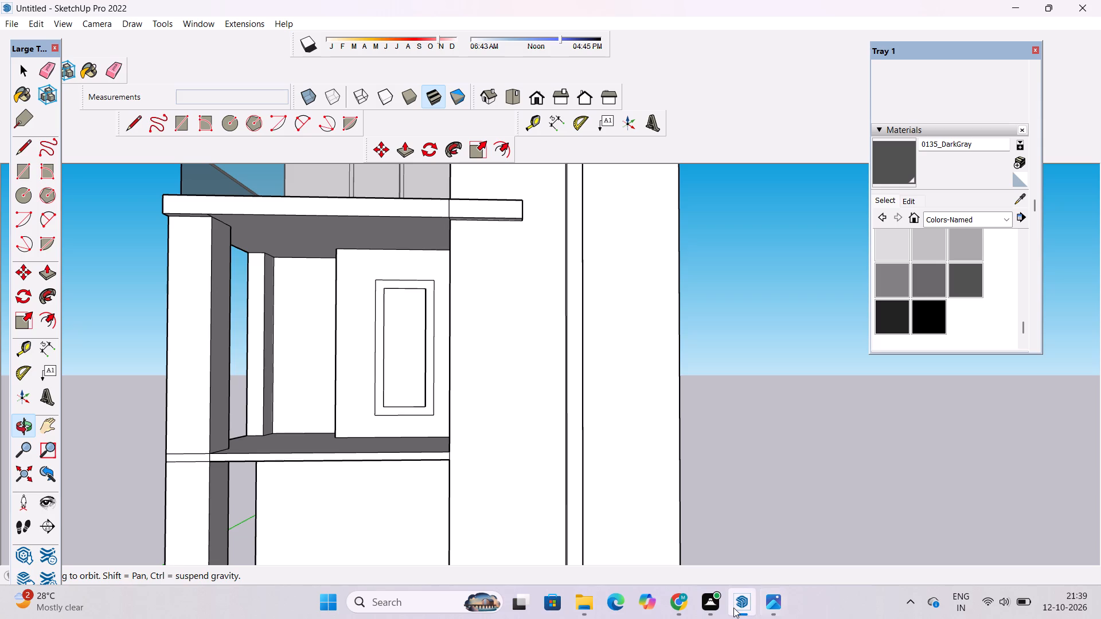
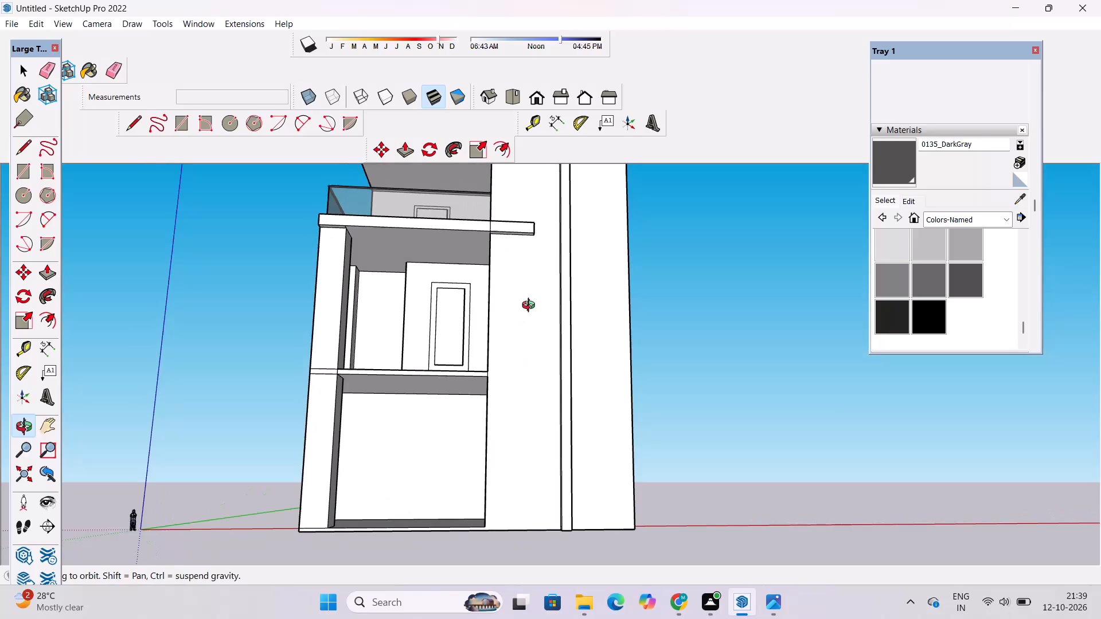
# Place a vertical Tape Measure guide on the tall side wall, offset from its opening edge to the projecting band's end corner.
pyautogui.scroll(3, 506, 330)
pyautogui.keyDown('shift'); pyautogui.moveTo(506, 330); pyautogui.dragTo(505, 321); pyautogui.keyUp('shift')
pyautogui.click(505, 321)
pyautogui.keyDown('shift'); pyautogui.moveTo(506, 321); pyautogui.dragTo(506, 312); pyautogui.keyUp('shift')
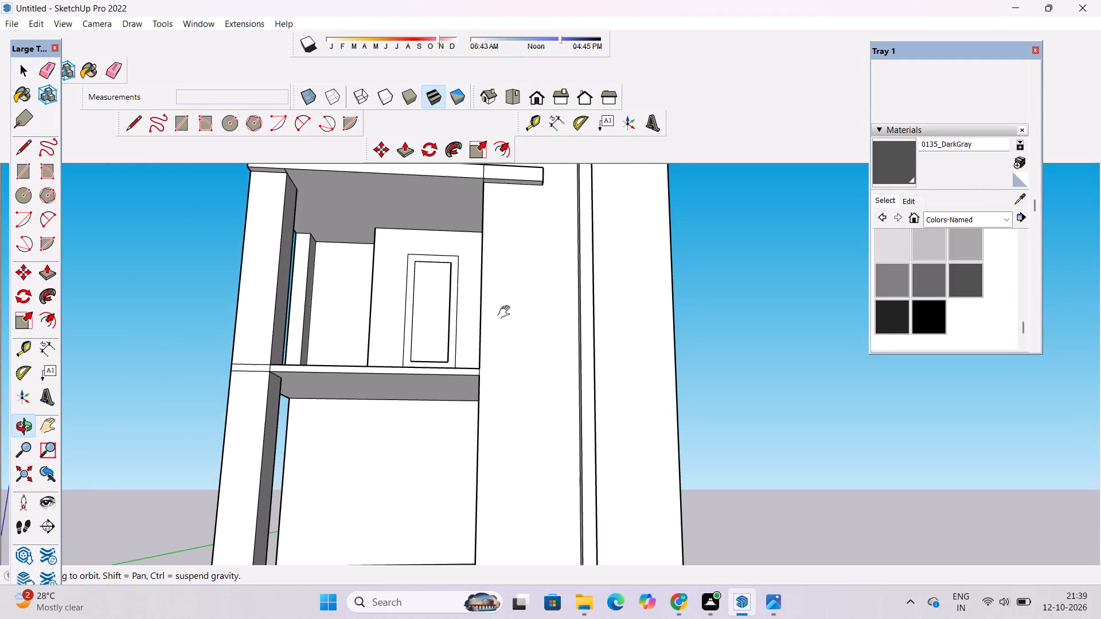
pyautogui.keyDown('shift'); pyautogui.moveTo(506, 312); pyautogui.dragTo(506, 311); pyautogui.keyUp('shift')
pyautogui.scroll(-3, 506, 311)
pyautogui.moveTo(506, 311); pyautogui.dragTo(513, 332)
pyautogui.keyDown('shift'); pyautogui.moveTo(518, 346); pyautogui.dragTo(513, 301); pyautogui.keyUp('shift')
pyautogui.moveTo(513, 303); pyautogui.dragTo(515, 323)
pyautogui.press('t')
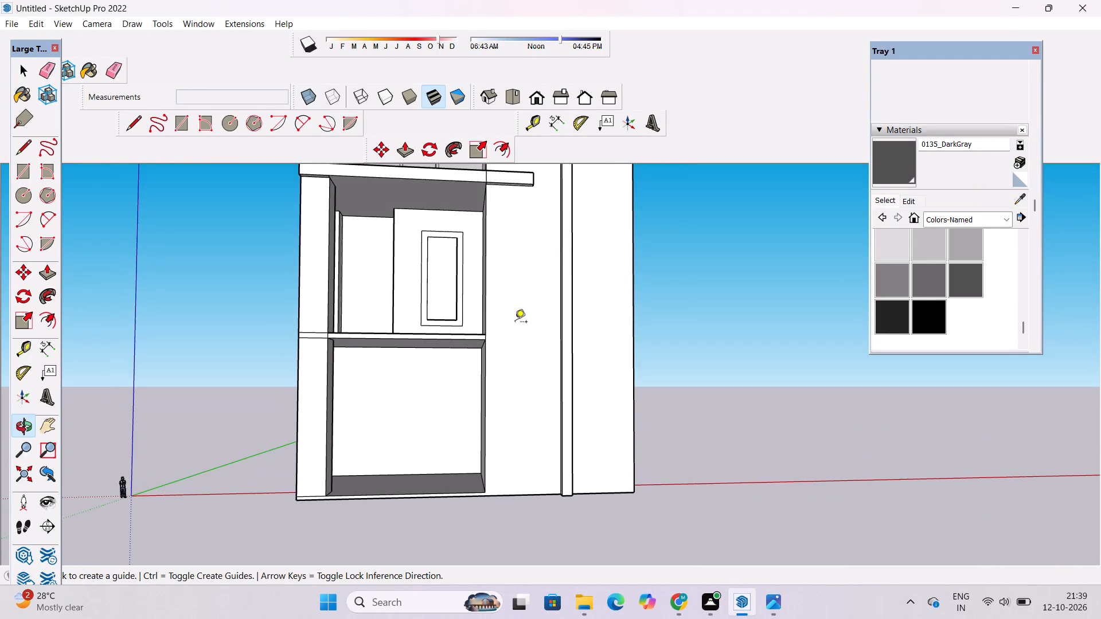
pyautogui.scroll(3, 498, 324)
pyautogui.click(482, 290)
pyautogui.scroll(-5, 524, 290)
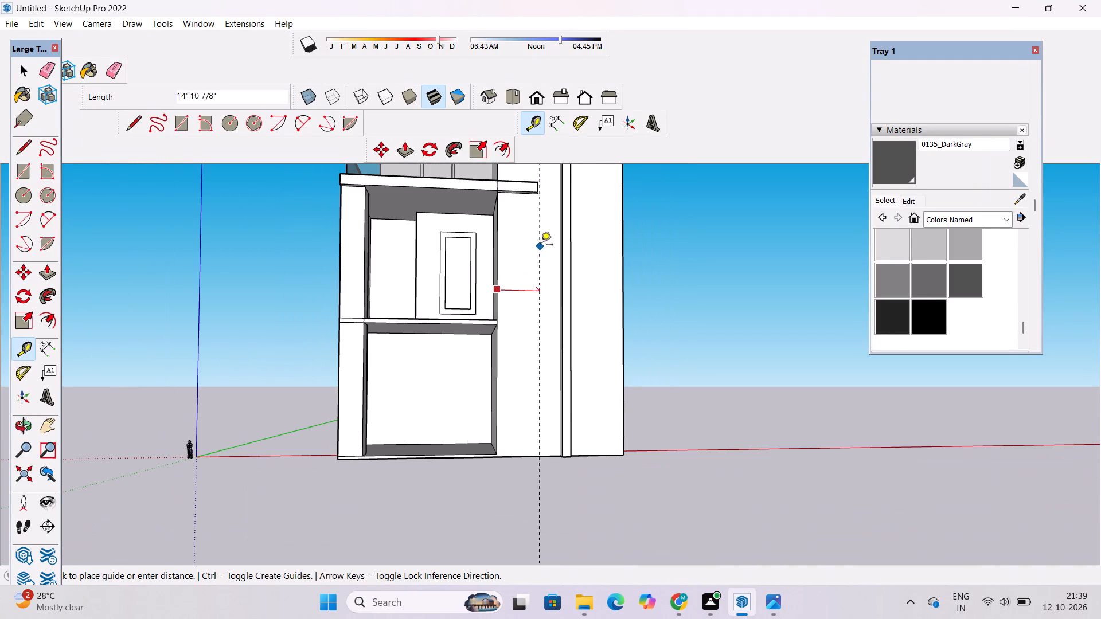
pyautogui.scroll(4, 559, 175)
pyautogui.scroll(9, 546, 225)
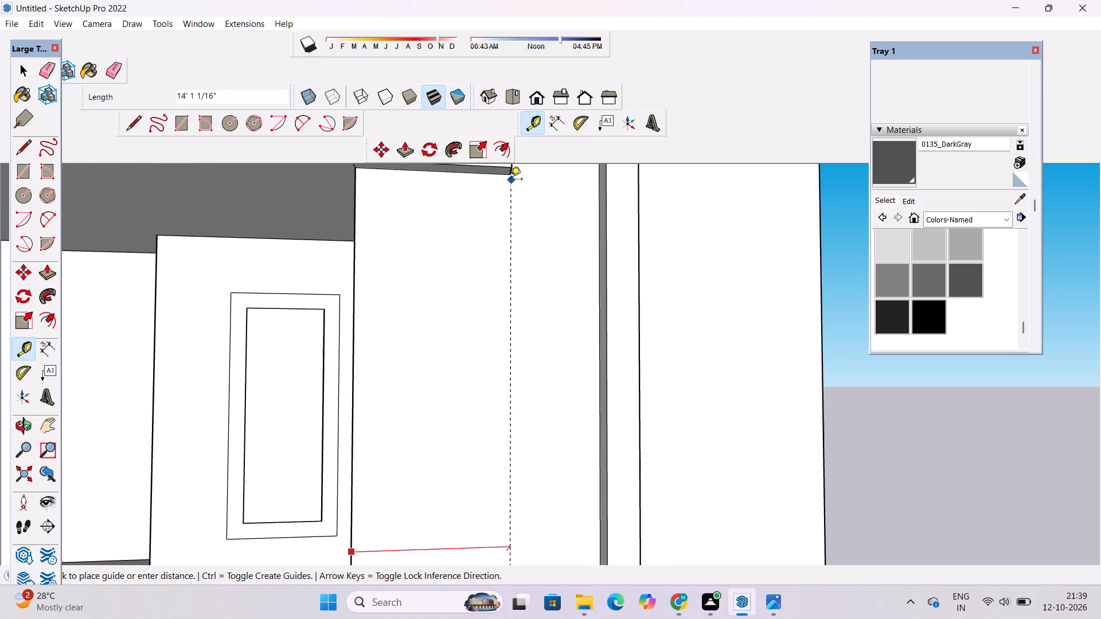
pyautogui.click(510, 175)
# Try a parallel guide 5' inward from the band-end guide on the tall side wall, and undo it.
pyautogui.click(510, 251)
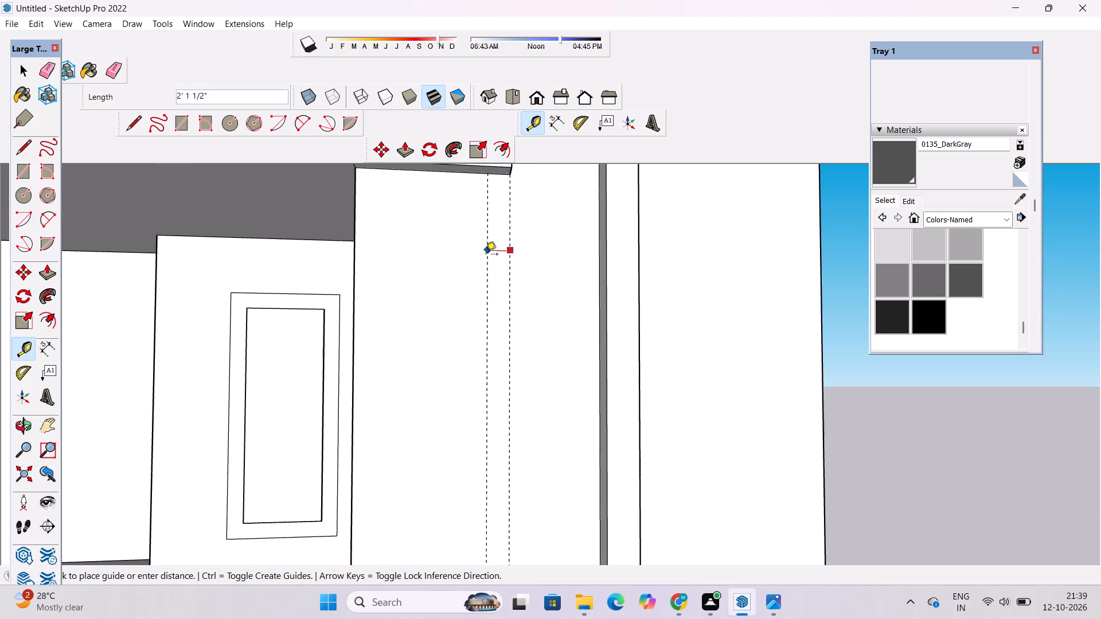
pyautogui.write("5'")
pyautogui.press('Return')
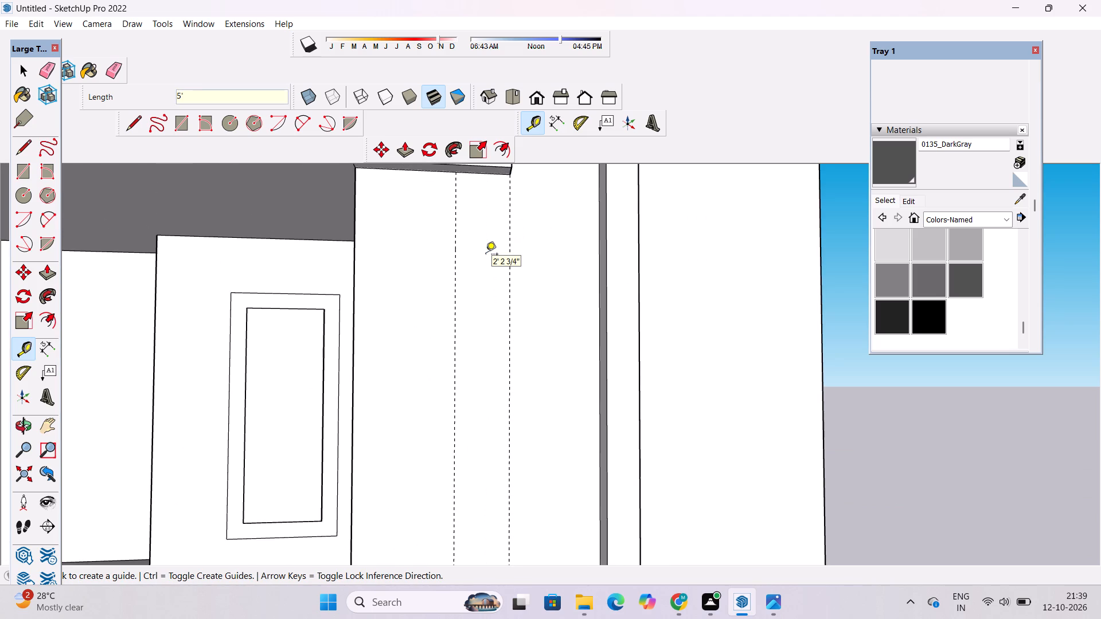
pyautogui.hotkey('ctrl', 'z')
# Place a parallel vertical guide 2' inward from the band-end guide on the tall side wall.
pyautogui.scroll(-4, 520, 363)
pyautogui.click(515, 302)
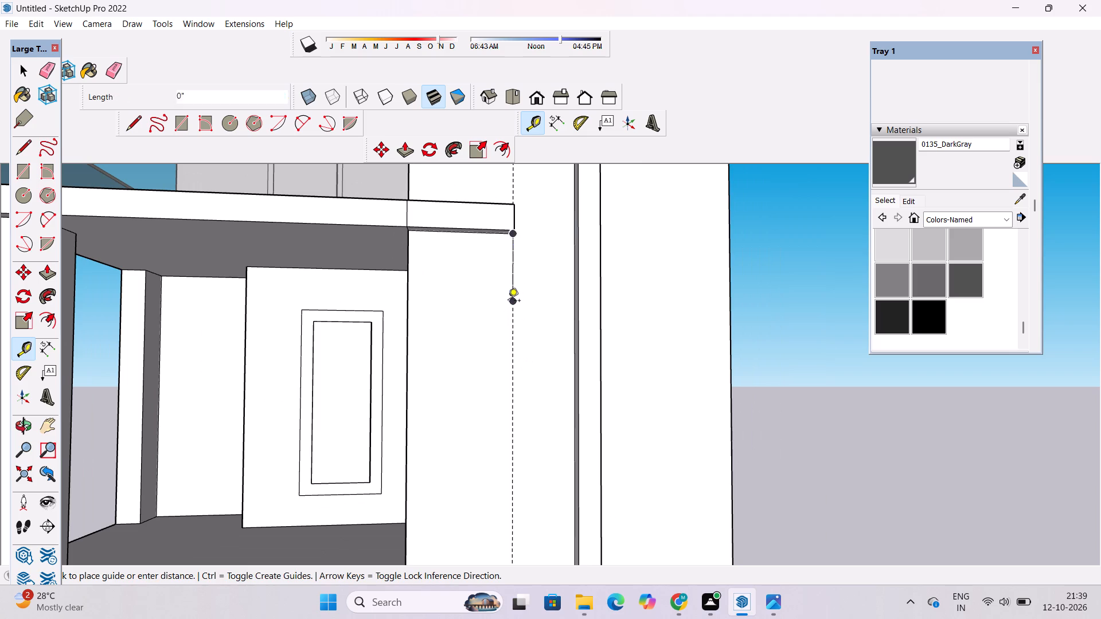
pyautogui.write("2'")
pyautogui.press('Return')
# Draw a 2' by 92' 6" rectangle between the two guides, from the projecting band's underside down to the side wall's base.
pyautogui.press('o')
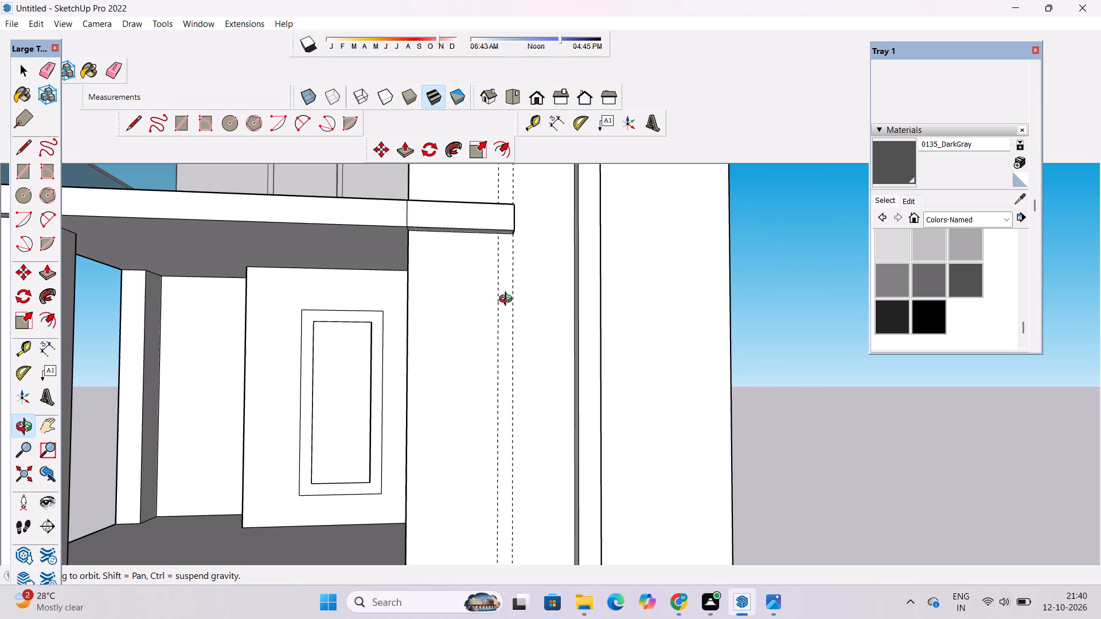
pyautogui.scroll(-2, 509, 300)
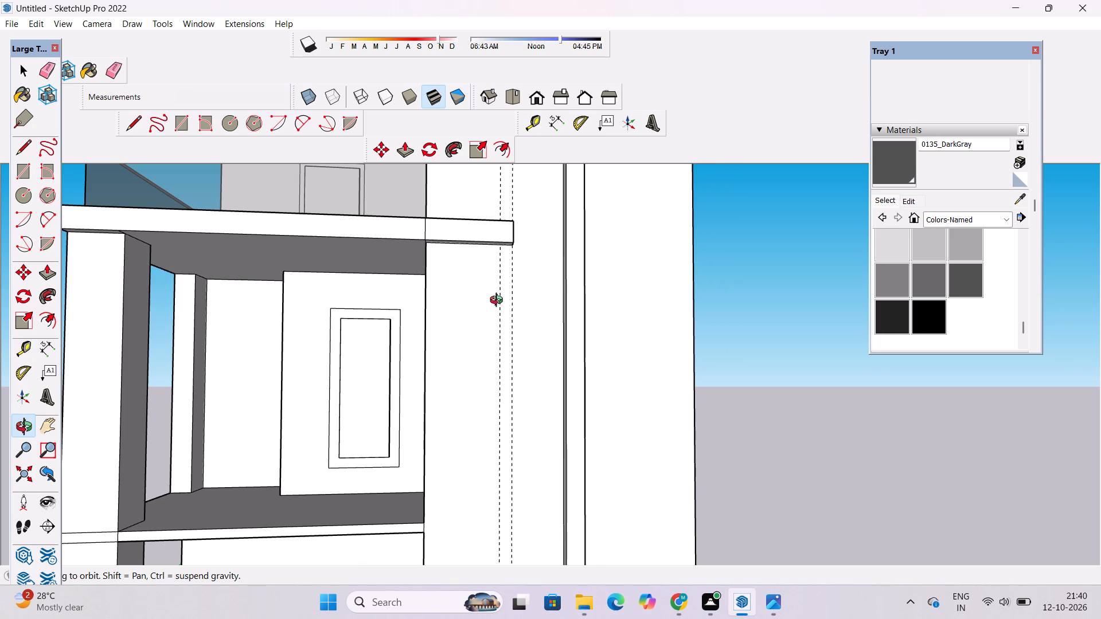
pyautogui.scroll(-5, 513, 324)
pyautogui.keyDown('shift'); pyautogui.moveTo(519, 336); pyautogui.dragTo(486, 97); pyautogui.keyUp('shift')
pyautogui.moveTo(479, 187); pyautogui.dragTo(486, 300)
pyautogui.scroll(-3, 466, 313)
pyautogui.keyDown('shift'); pyautogui.moveTo(462, 337); pyautogui.dragTo(468, 403); pyautogui.keyUp('shift')
pyautogui.scroll(2, 467, 426)
pyautogui.moveTo(471, 436); pyautogui.dragTo(460, 399)
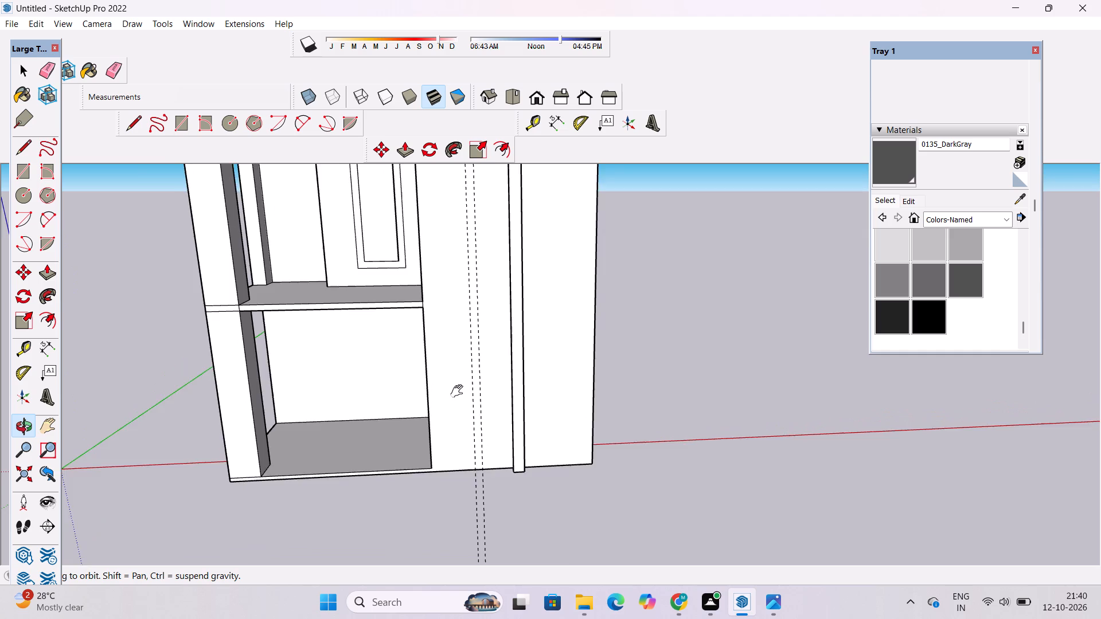
pyautogui.keyDown('shift'); pyautogui.moveTo(459, 391); pyautogui.dragTo(432, 528); pyautogui.keyUp('shift')
pyautogui.scroll(3, 417, 475)
pyautogui.moveTo(414, 468); pyautogui.dragTo(488, 449)
pyautogui.keyDown('shift'); pyautogui.moveTo(490, 517); pyautogui.dragTo(482, 439); pyautogui.keyUp('shift')
pyautogui.scroll(-5, 467, 436)
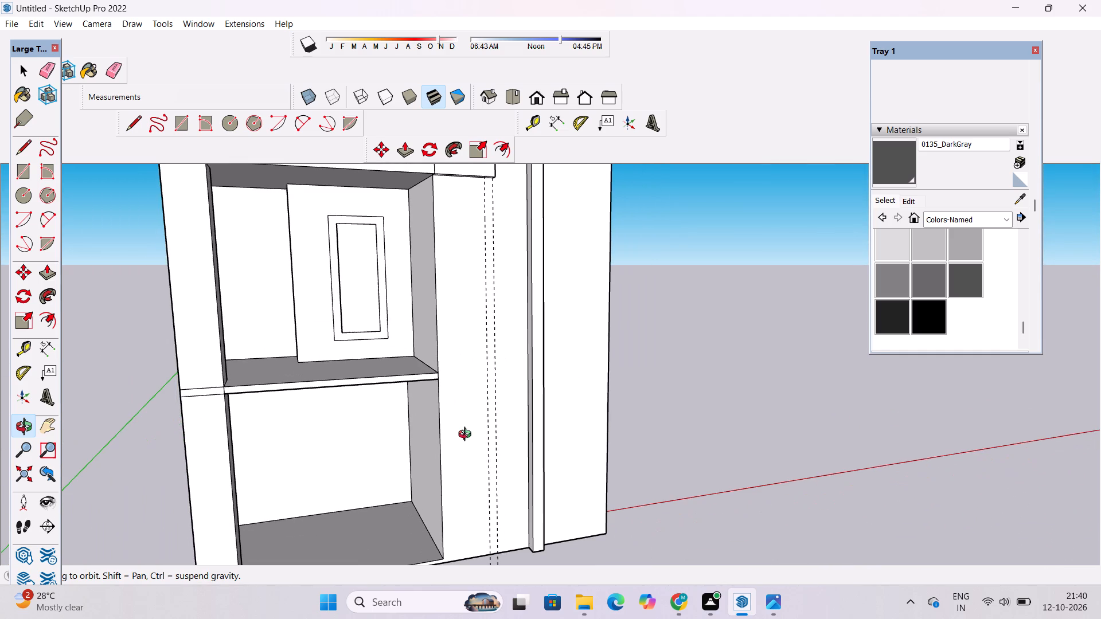
pyautogui.press('r')
pyautogui.scroll(5, 497, 259)
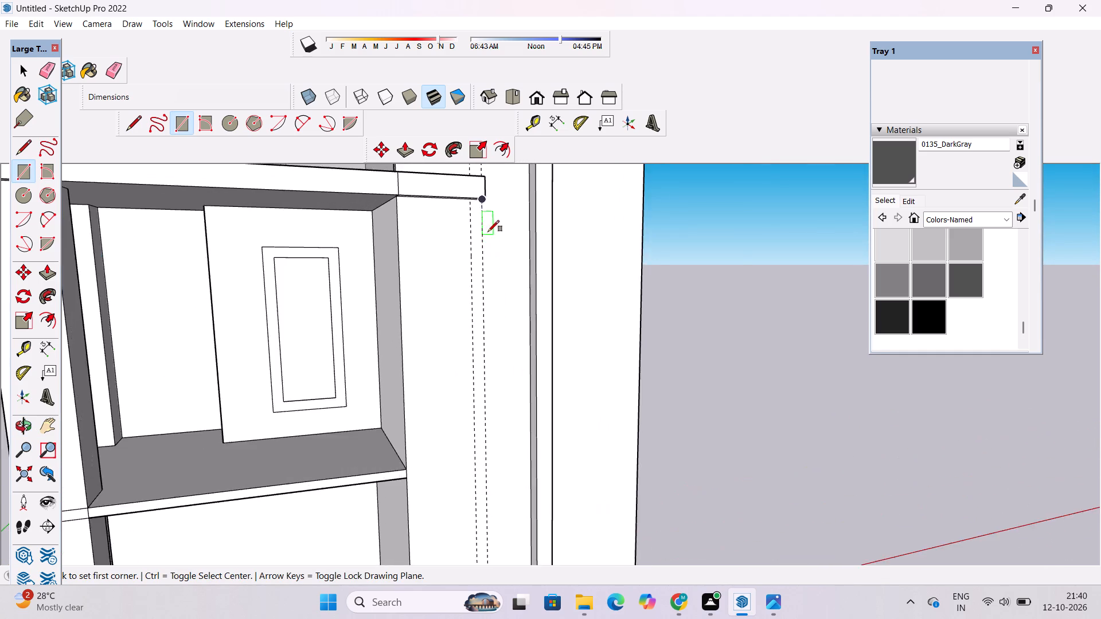
pyautogui.scroll(16, 488, 232)
pyautogui.scroll(-5, 425, 215)
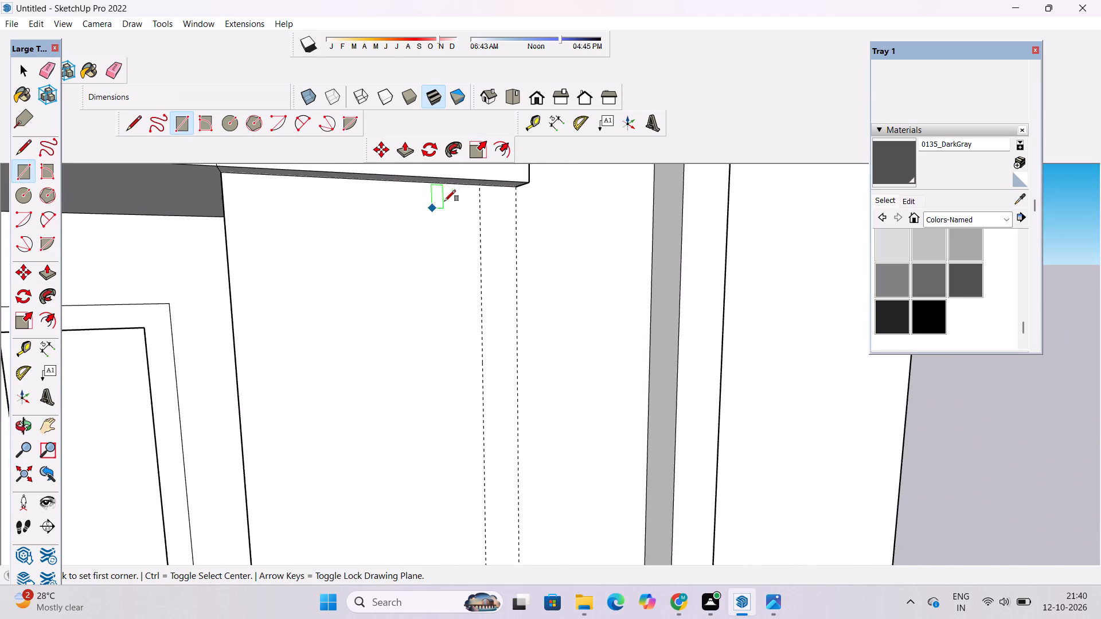
pyautogui.scroll(5, 471, 188)
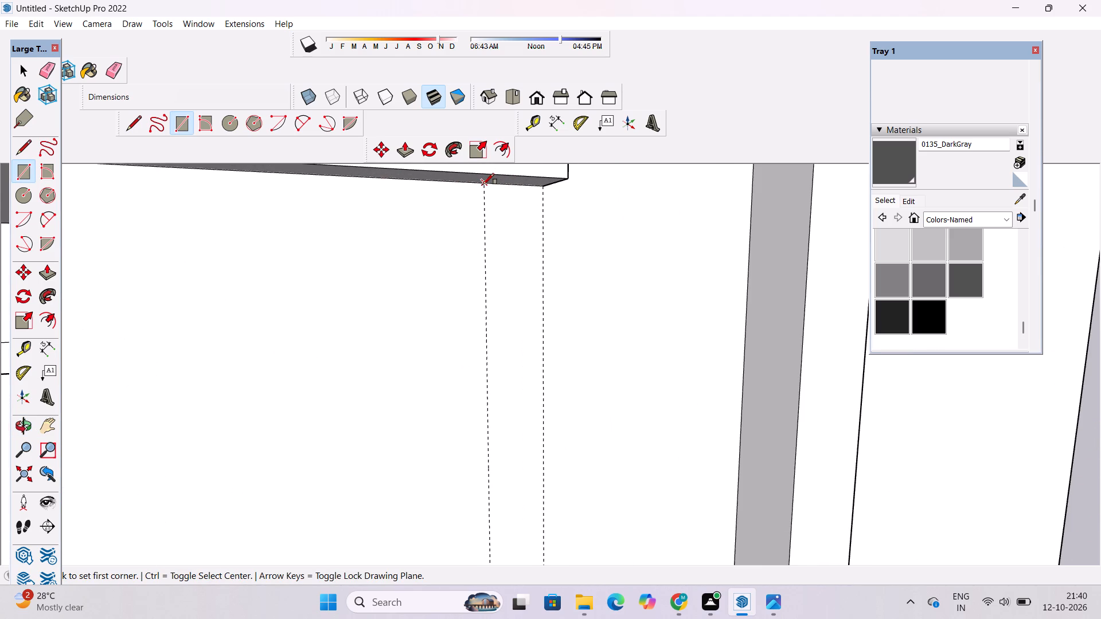
pyautogui.click(484, 183)
pyautogui.scroll(-6, 483, 183)
pyautogui.scroll(1, 482, 195)
pyautogui.scroll(-12, 481, 209)
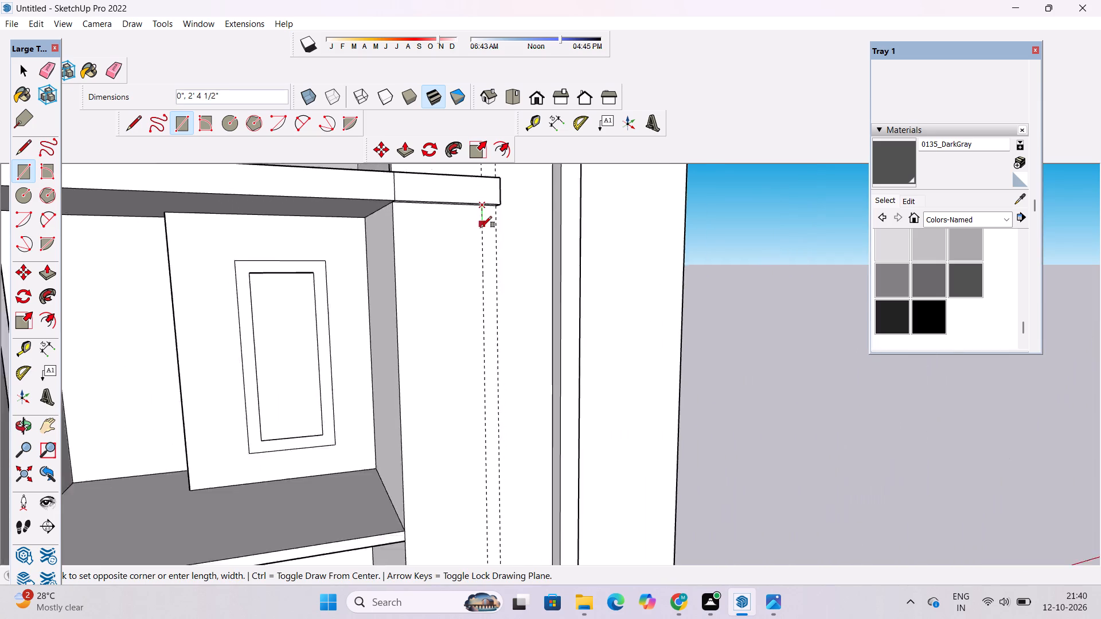
pyautogui.scroll(-13, 481, 228)
pyautogui.scroll(7, 486, 448)
pyautogui.scroll(5, 495, 366)
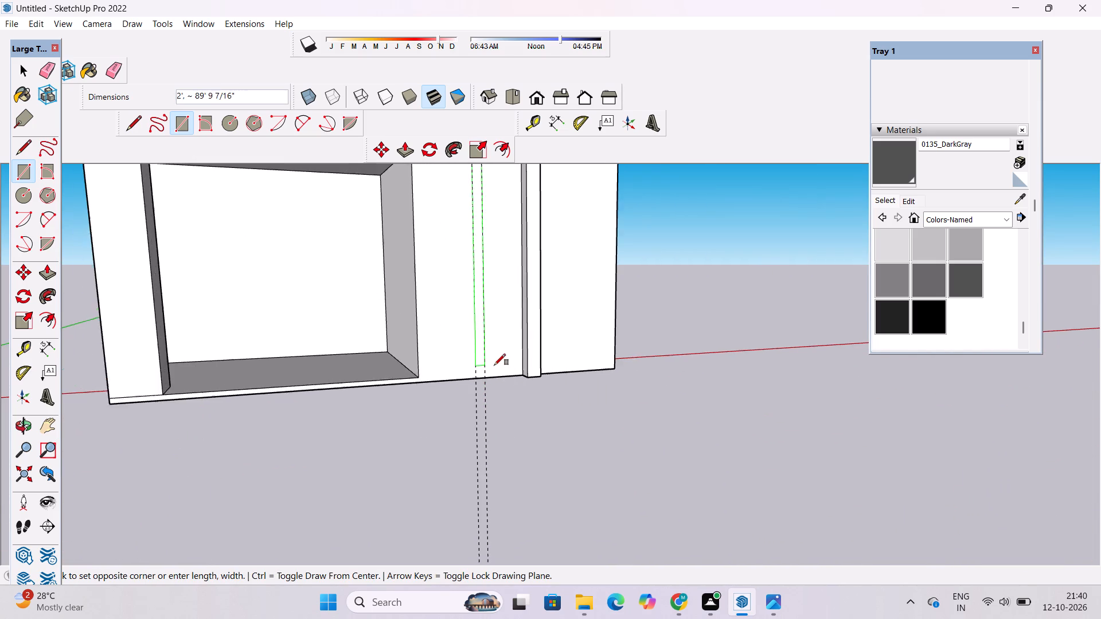
pyautogui.scroll(14, 494, 365)
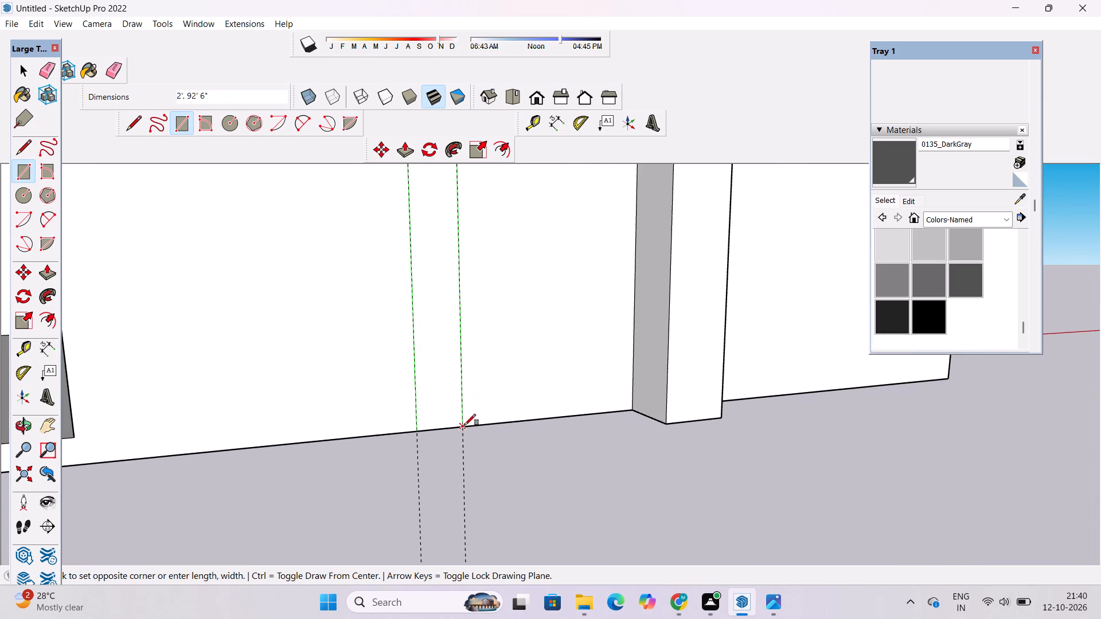
pyautogui.click(463, 428)
# Erase the two vertical guides on the tall side wall.
pyautogui.scroll(-6, 457, 391)
pyautogui.press('e')
pyautogui.moveTo(494, 458); pyautogui.dragTo(431, 460)
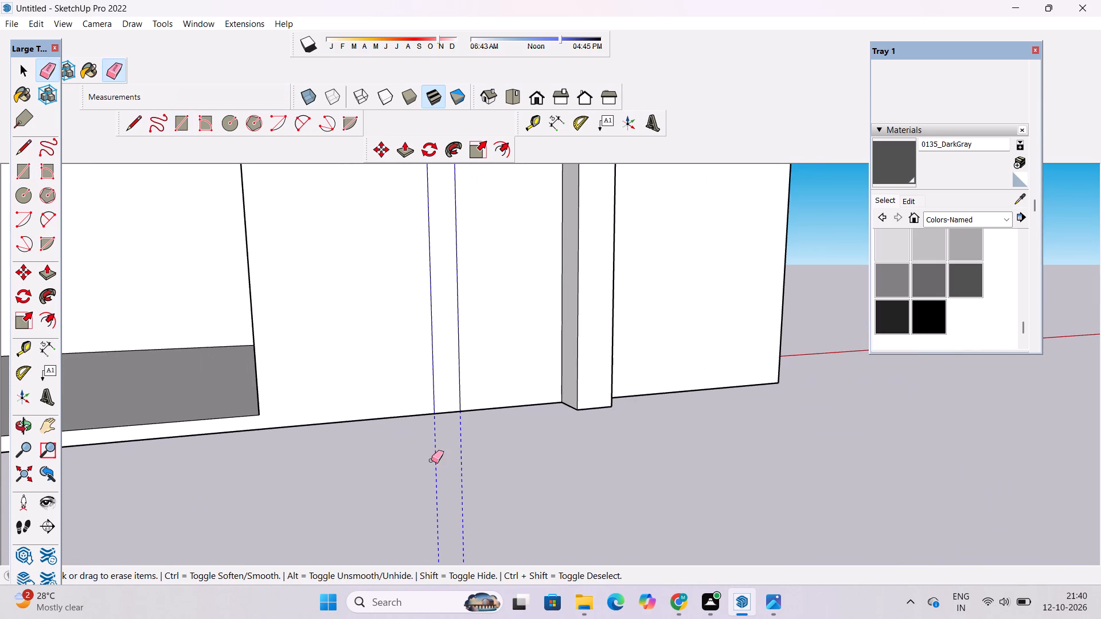
pyautogui.moveTo(431, 460); pyautogui.dragTo(428, 461)
# Examine the narrow strip below the terrace band and the floors beside it from several angles.
pyautogui.press('o')
pyautogui.scroll(-17, 438, 461)
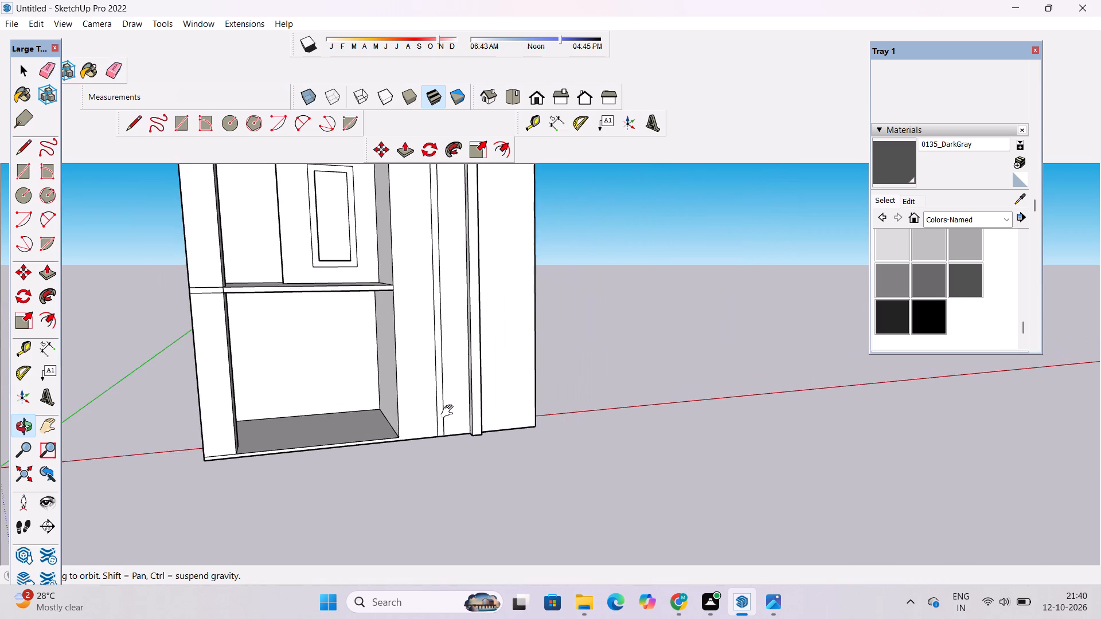
pyautogui.keyDown('shift'); pyautogui.moveTo(450, 412); pyautogui.dragTo(449, 424); pyautogui.keyUp('shift')
pyautogui.scroll(-5, 448, 419)
pyautogui.moveTo(468, 401); pyautogui.dragTo(388, 420)
pyautogui.scroll(7, 438, 350)
pyautogui.keyDown('shift'); pyautogui.moveTo(439, 349); pyautogui.dragTo(413, 380); pyautogui.keyUp('shift')
pyautogui.moveTo(499, 362); pyautogui.dragTo(336, 408)
pyautogui.scroll(-6, 390, 387)
pyautogui.moveTo(304, 382); pyautogui.dragTo(421, 380)
pyautogui.keyDown('shift'); pyautogui.moveTo(396, 383); pyautogui.dragTo(443, 378); pyautogui.keyUp('shift')
pyautogui.moveTo(412, 391); pyautogui.dragTo(450, 355)
pyautogui.moveTo(378, 386); pyautogui.dragTo(411, 450)
pyautogui.scroll(2, 373, 420)
pyautogui.moveTo(369, 417); pyautogui.dragTo(393, 427)
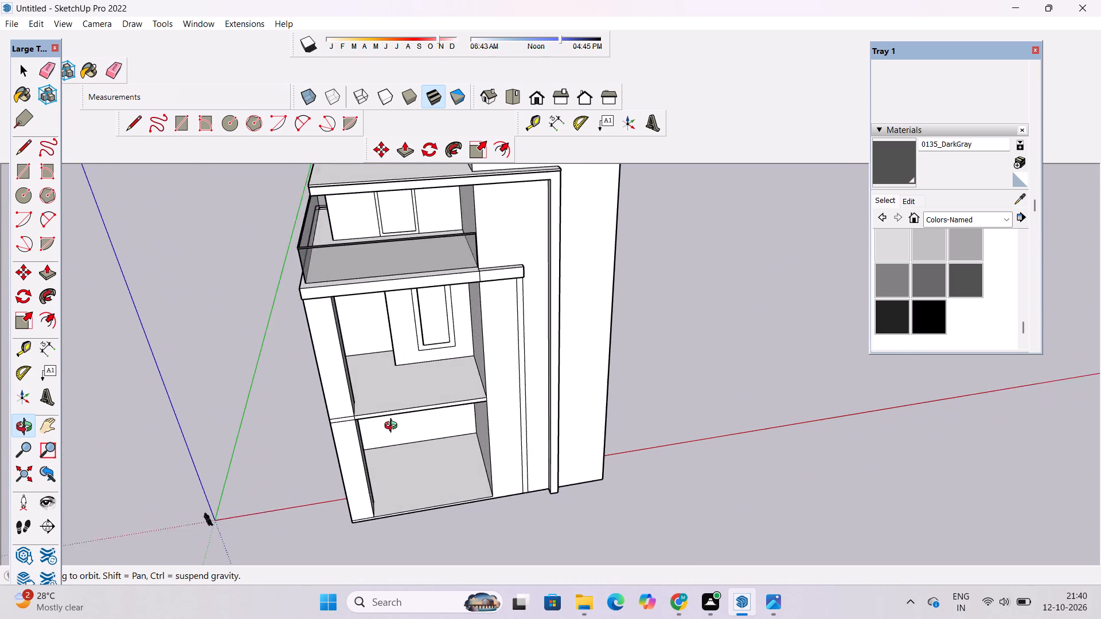
pyautogui.moveTo(393, 427); pyautogui.dragTo(402, 429)
# Draw a 12' vertical line on the tall side wall's inner face, starting at the intermediate floor just behind its front edge.
pyautogui.moveTo(360, 420); pyautogui.dragTo(509, 441)
pyautogui.keyDown('shift'); pyautogui.moveTo(479, 448); pyautogui.dragTo(486, 428); pyautogui.keyUp('shift')
pyautogui.moveTo(486, 426); pyautogui.dragTo(553, 416)
pyautogui.scroll(6, 487, 418)
pyautogui.click(495, 420)
pyautogui.press('l')
pyautogui.scroll(2, 505, 404)
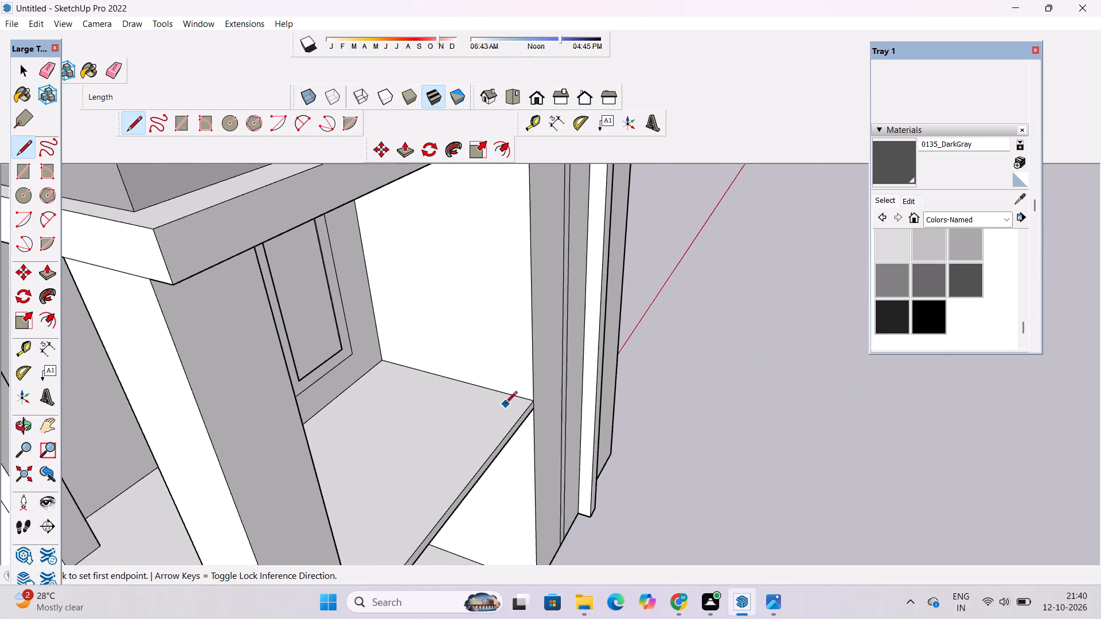
pyautogui.scroll(5, 505, 404)
pyautogui.click(545, 397)
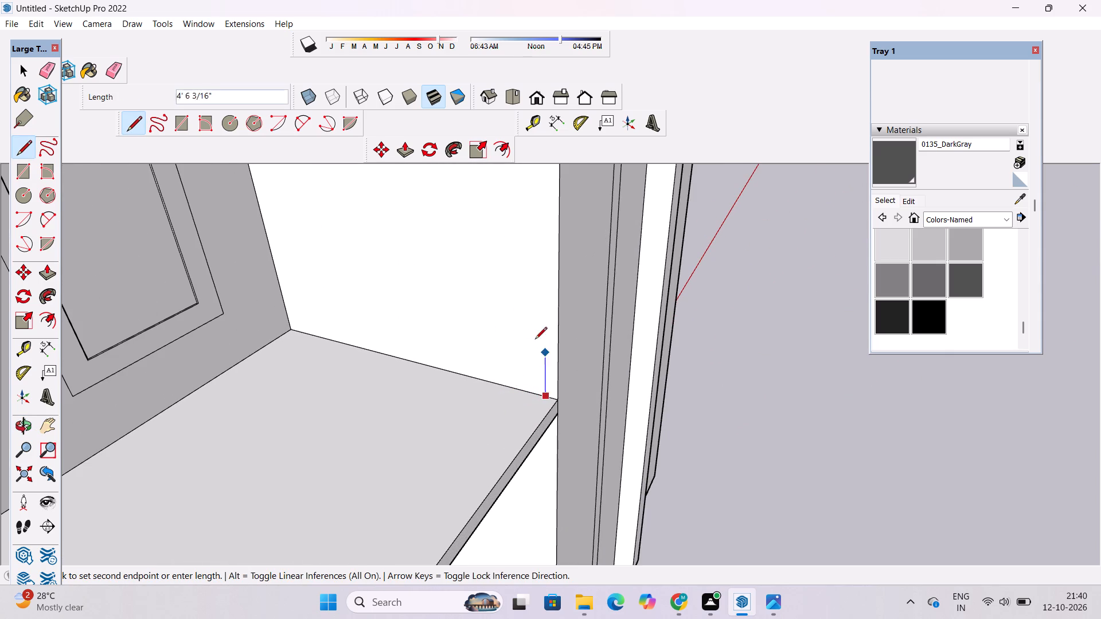
pyautogui.write('12')
pyautogui.press("'")
pyautogui.press('Return')
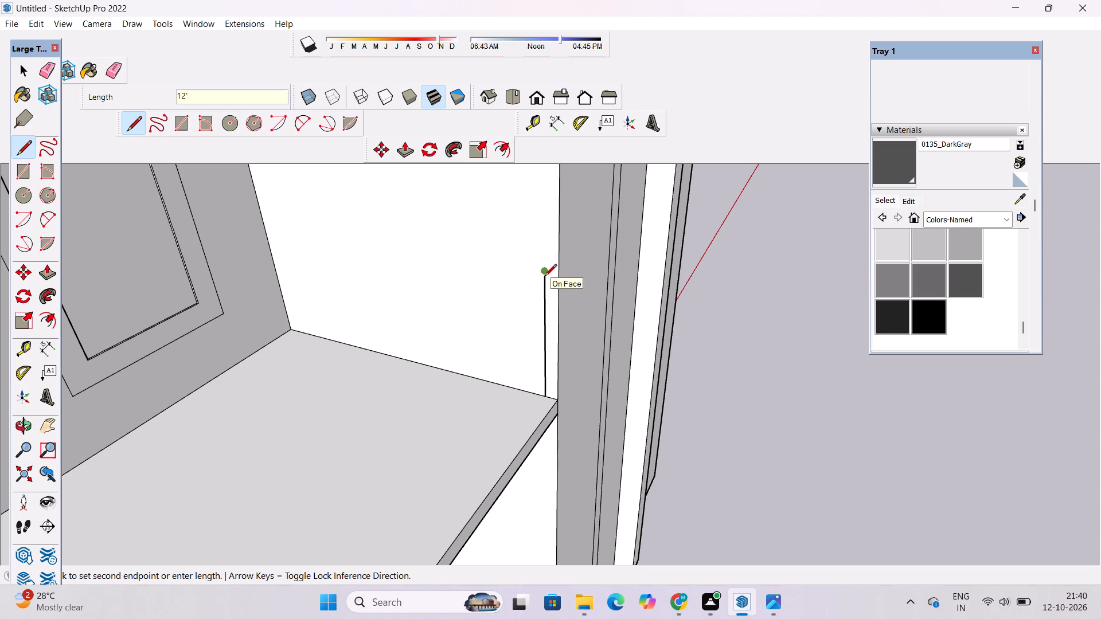
# Complete the upright rectangular face with lines across the front opening to the corner column, down 12', and 45' back along the floor.
pyautogui.press('o')
pyautogui.scroll(-5, 600, 295)
pyautogui.moveTo(704, 316); pyautogui.dragTo(457, 340)
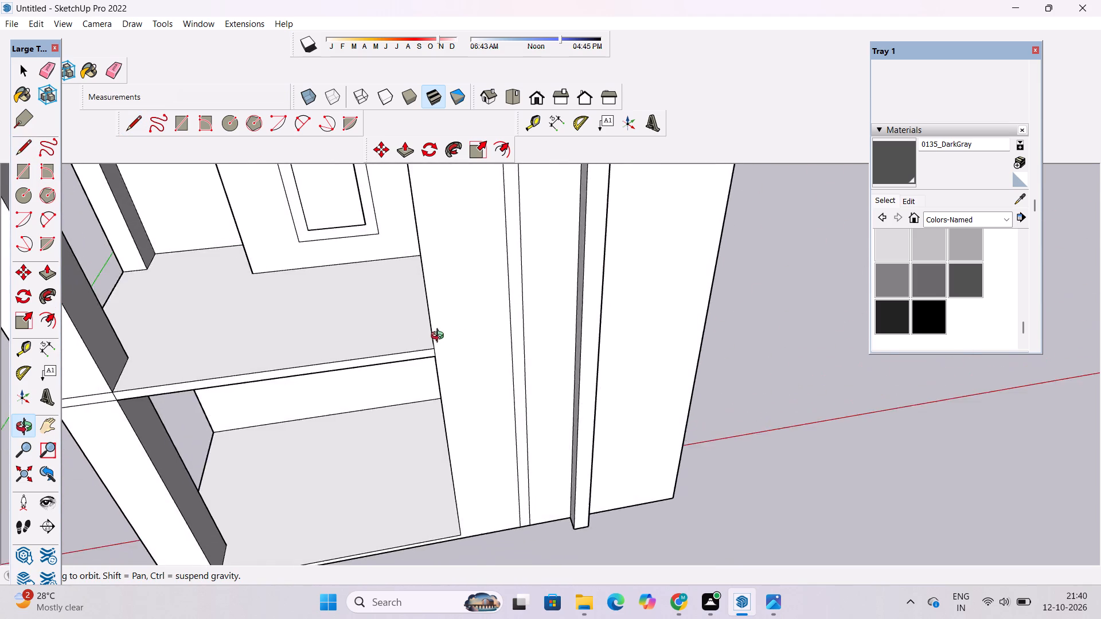
pyautogui.keyDown('shift'); pyautogui.moveTo(409, 339); pyautogui.dragTo(592, 340); pyautogui.keyUp('shift')
pyautogui.moveTo(594, 341); pyautogui.dragTo(533, 345)
pyautogui.keyDown('shift'); pyautogui.moveTo(536, 334); pyautogui.dragTo(632, 393); pyautogui.keyUp('shift')
pyautogui.moveTo(633, 394); pyautogui.dragTo(630, 377)
pyautogui.press('l')
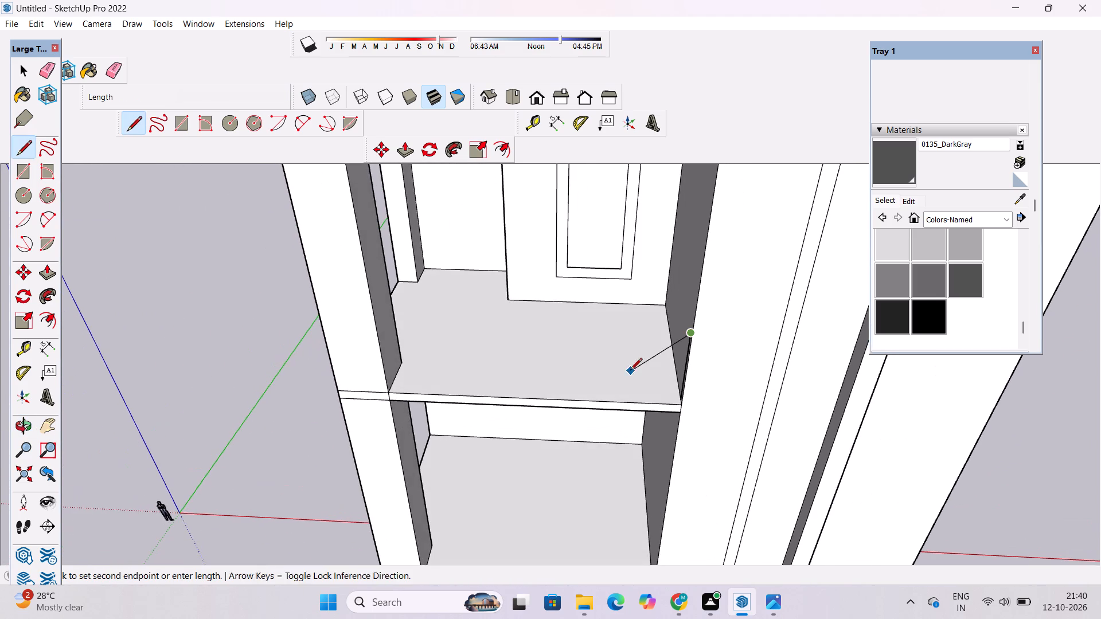
pyautogui.scroll(3, 624, 364)
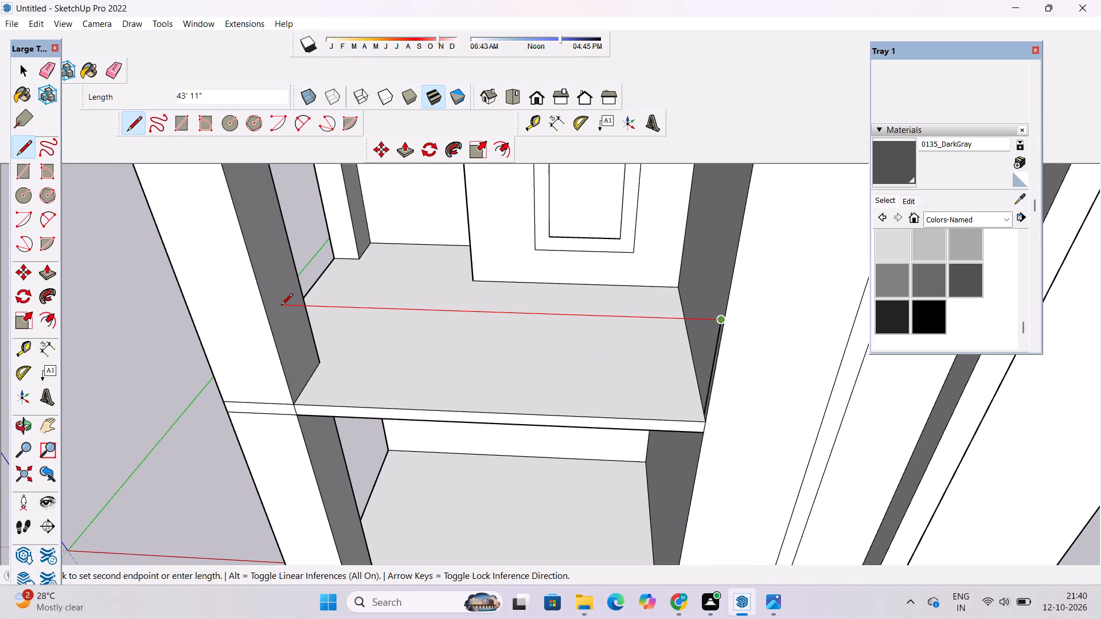
pyautogui.click(275, 308)
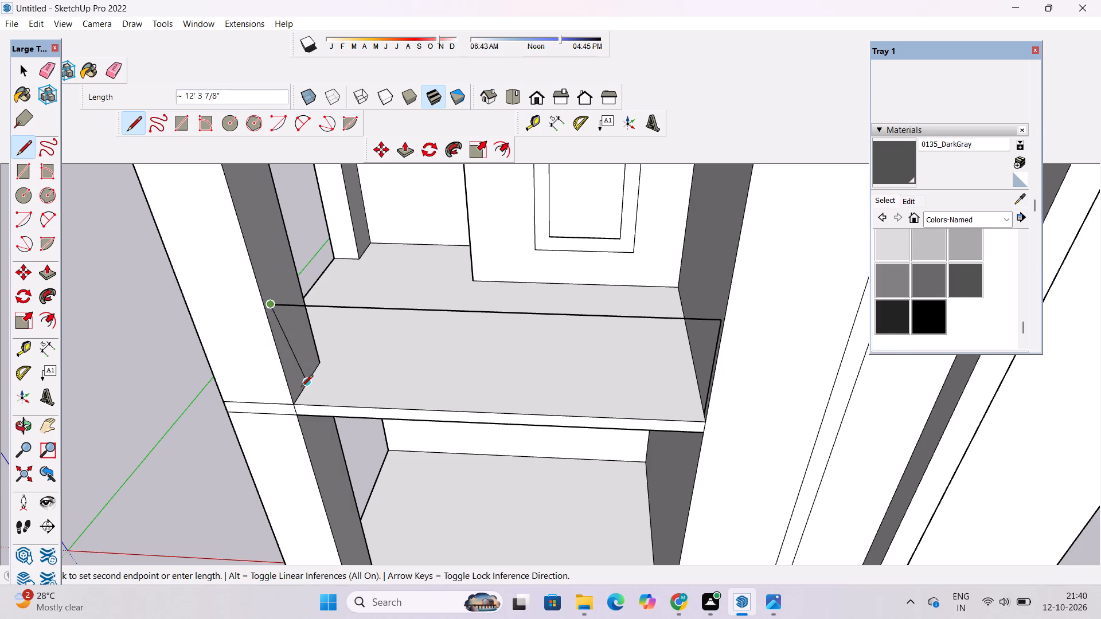
pyautogui.scroll(9, 301, 387)
pyautogui.click(292, 411)
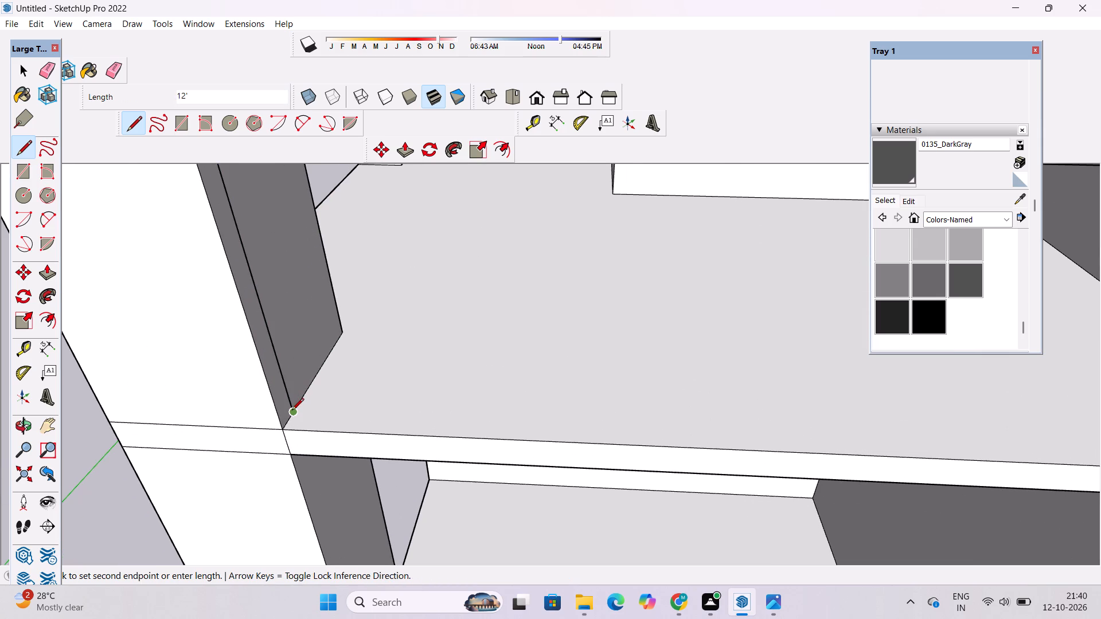
pyautogui.scroll(-8, 329, 409)
pyautogui.scroll(4, 729, 411)
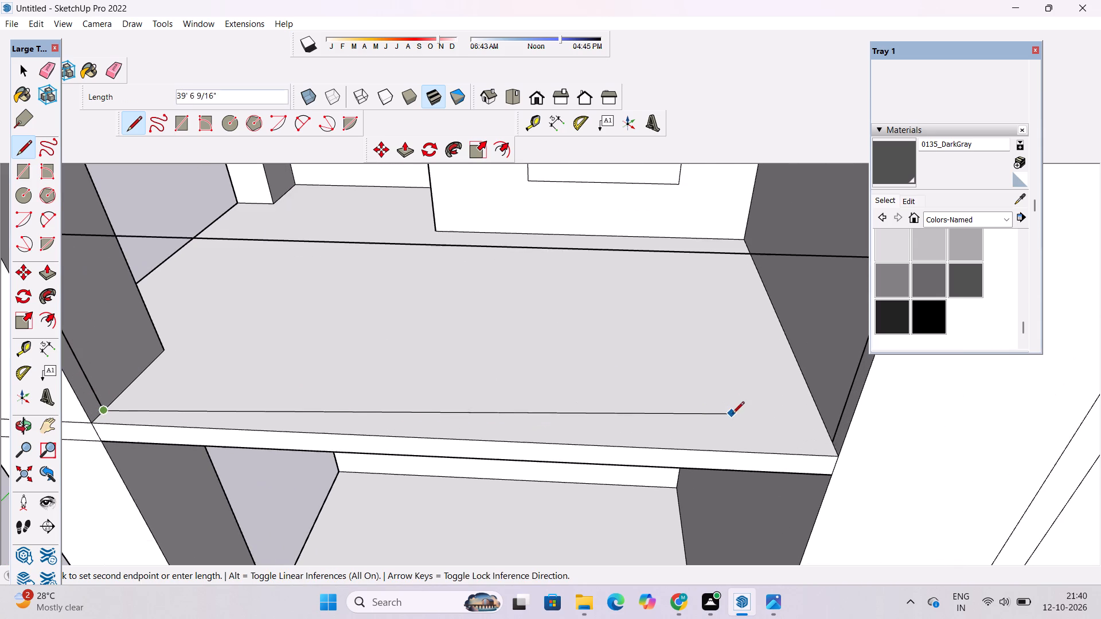
pyautogui.click(834, 443)
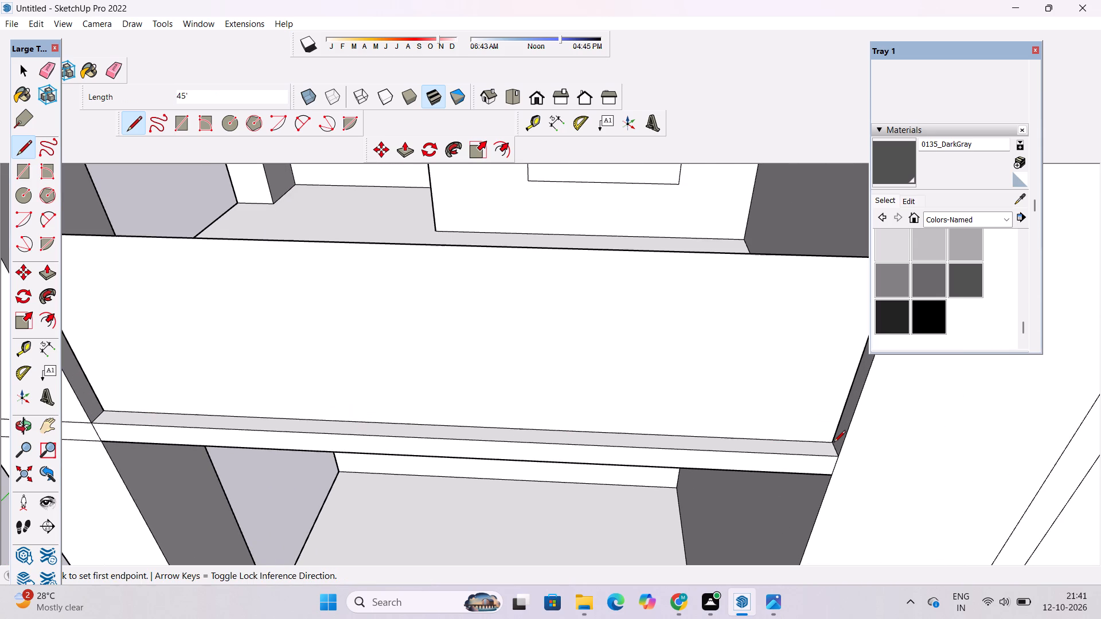
# Draw a 12' vertical line up the wall face of the side opening around the corner column, starting at the floor just behind its front edge.
pyautogui.press('space')
pyautogui.write('o')
pyautogui.scroll(-2, 475, 435)
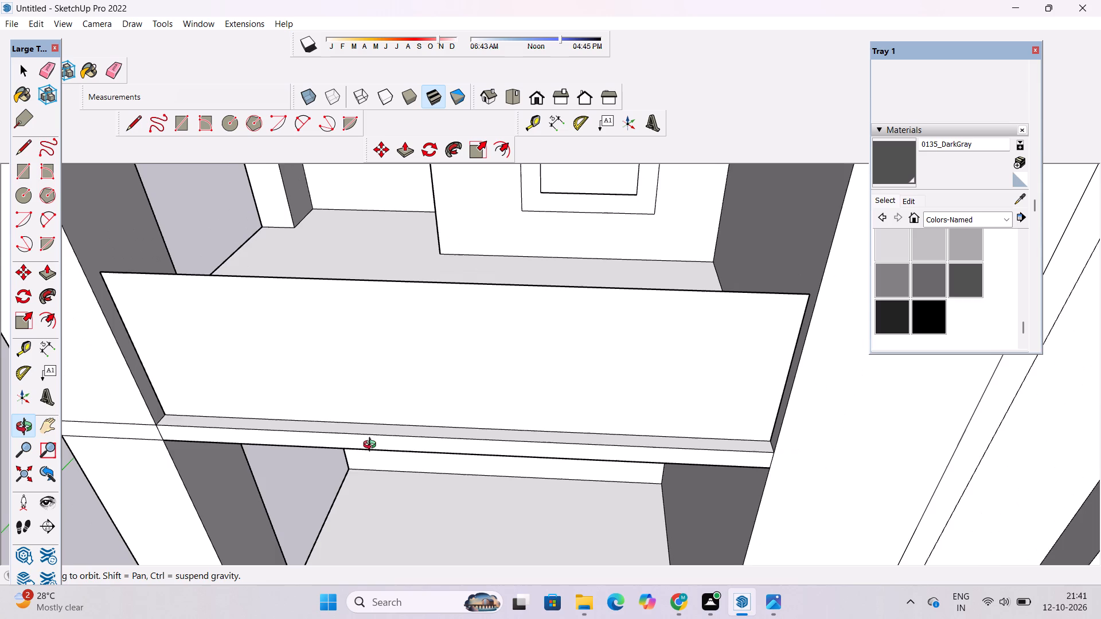
pyautogui.moveTo(262, 447); pyautogui.dragTo(296, 455)
pyautogui.scroll(-4, 300, 448)
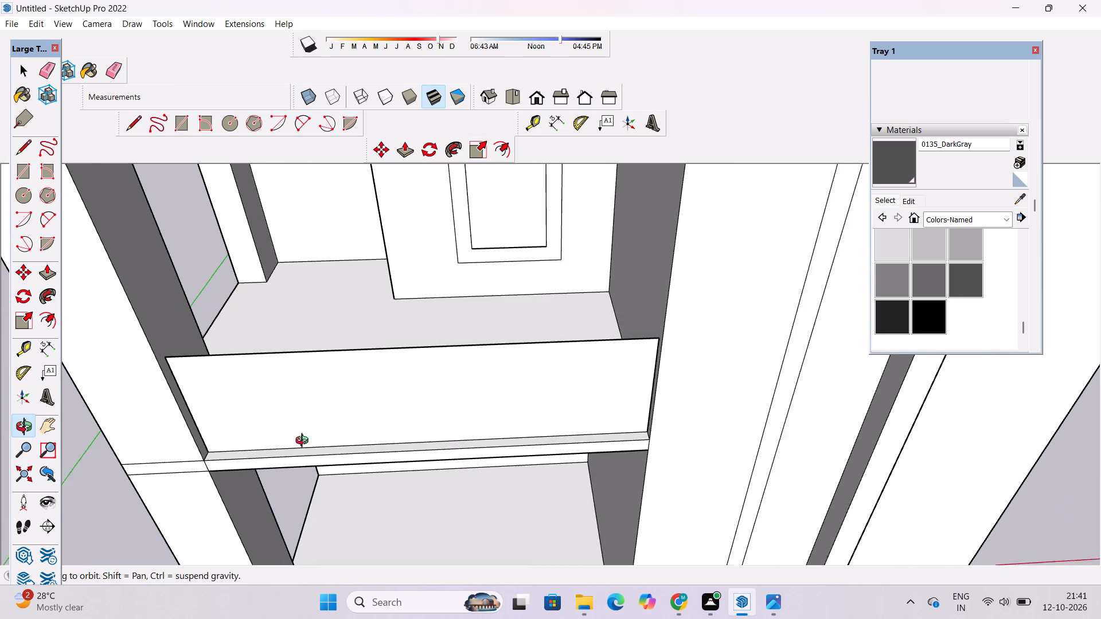
pyautogui.scroll(-1, 304, 442)
pyautogui.moveTo(199, 450); pyautogui.dragTo(407, 416)
pyautogui.scroll(-5, 417, 406)
pyautogui.keyDown('shift'); pyautogui.moveTo(344, 456); pyautogui.dragTo(375, 410); pyautogui.keyUp('shift')
pyautogui.moveTo(317, 439); pyautogui.dragTo(532, 445)
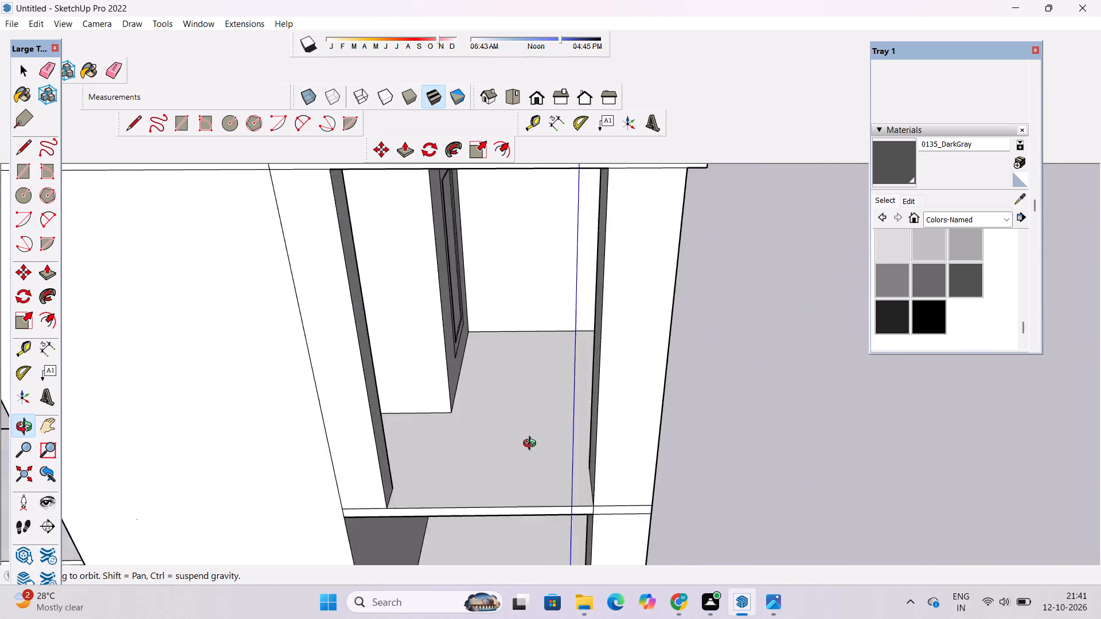
pyautogui.moveTo(532, 445); pyautogui.dragTo(548, 447)
pyautogui.keyDown('shift'); pyautogui.moveTo(577, 470); pyautogui.dragTo(489, 429); pyautogui.keyUp('shift')
pyautogui.moveTo(490, 440); pyautogui.dragTo(464, 476)
pyautogui.moveTo(362, 496); pyautogui.dragTo(373, 436)
pyautogui.moveTo(373, 456); pyautogui.dragTo(364, 468)
pyautogui.scroll(3, 353, 456)
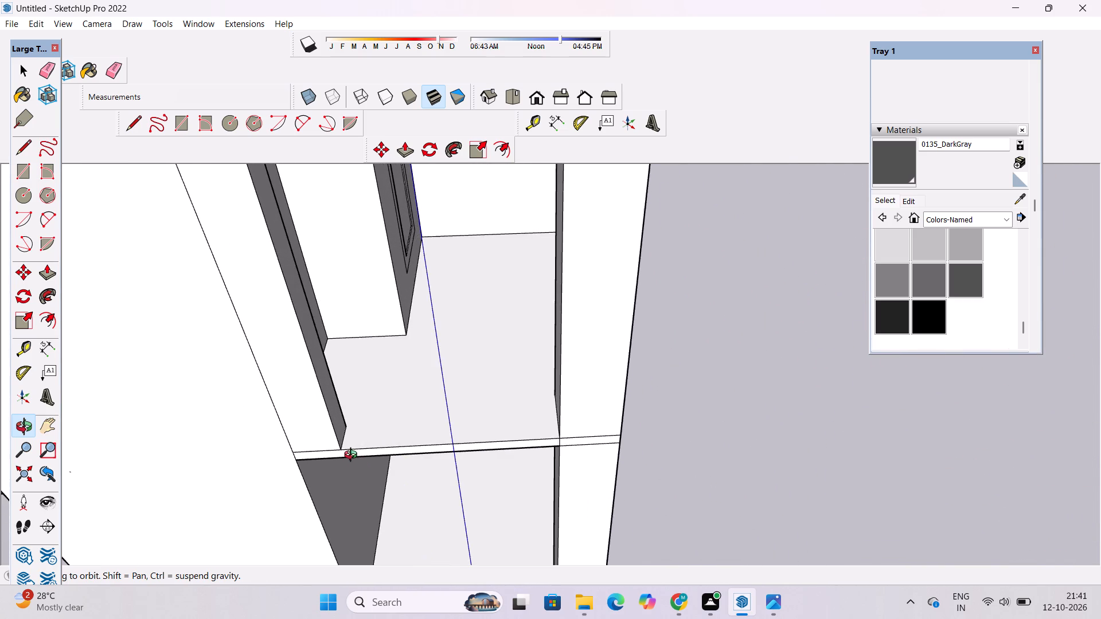
pyautogui.keyDown('shift'); pyautogui.moveTo(353, 452); pyautogui.dragTo(354, 430); pyautogui.keyUp('shift')
pyautogui.keyDown('shift'); pyautogui.moveTo(354, 430); pyautogui.dragTo(346, 468); pyautogui.keyUp('shift')
pyautogui.click(346, 468)
pyautogui.press('l')
pyautogui.scroll(4, 346, 446)
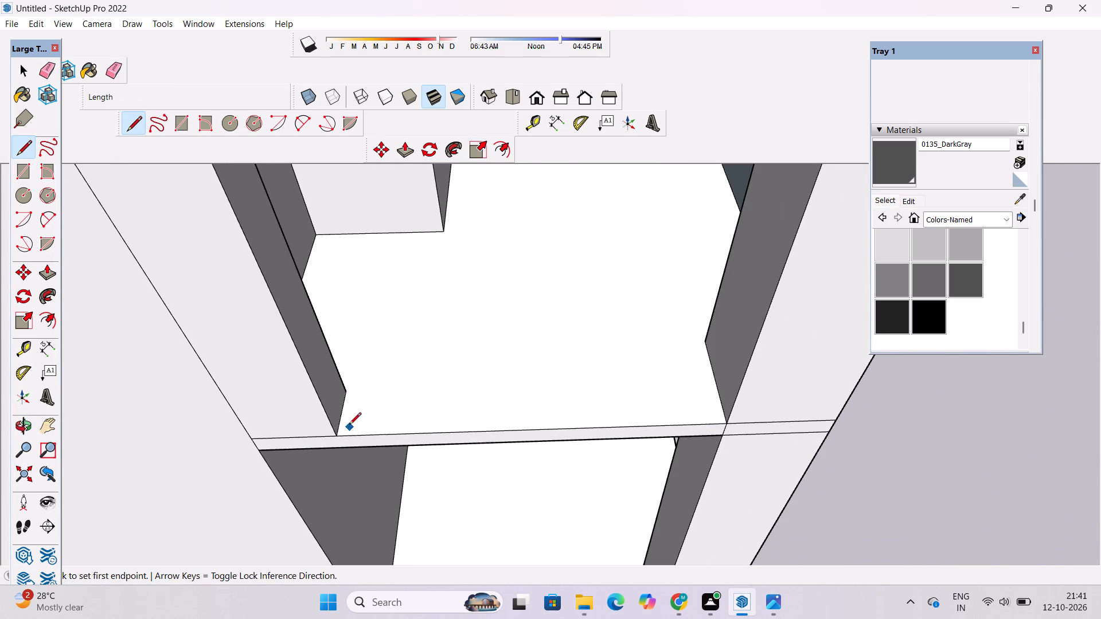
pyautogui.click(341, 414)
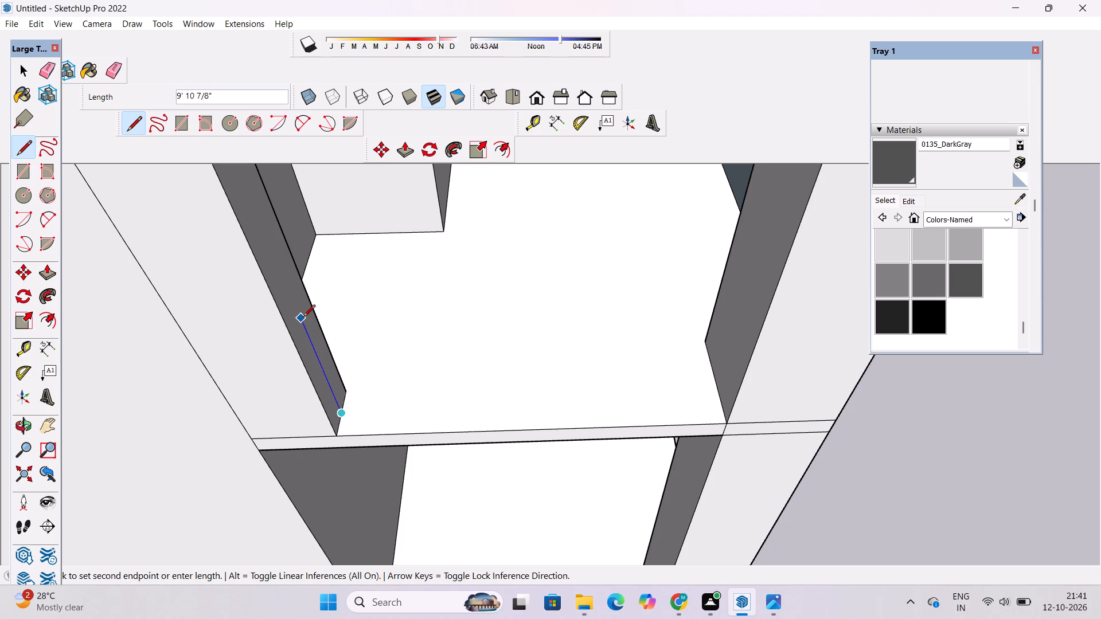
pyautogui.press('1')
pyautogui.press('2')
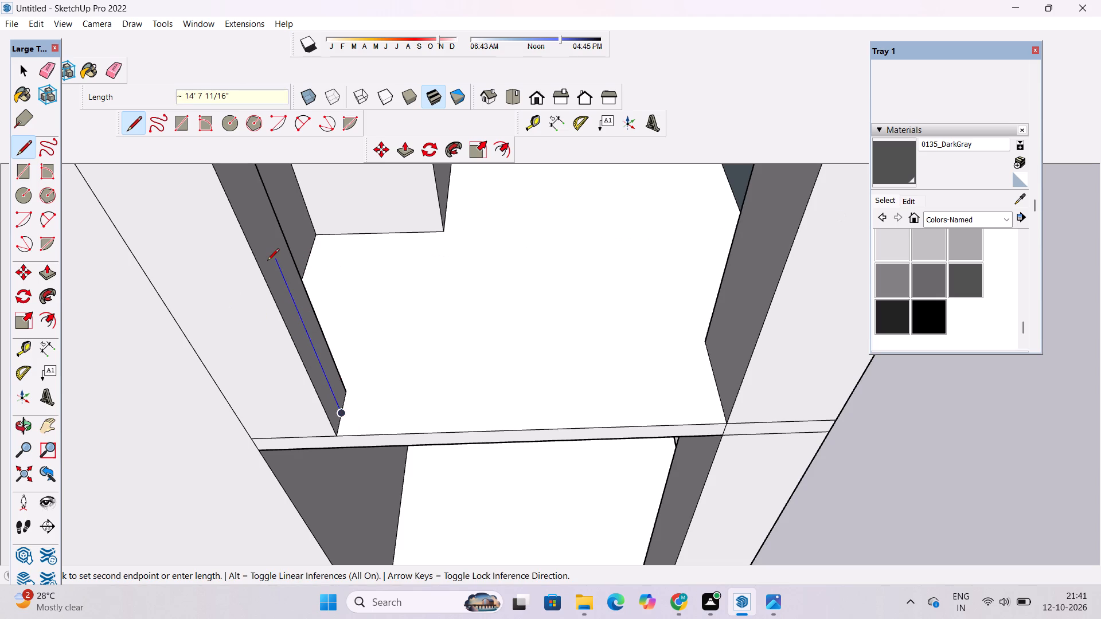
pyautogui.write("12'")
pyautogui.press('Return')
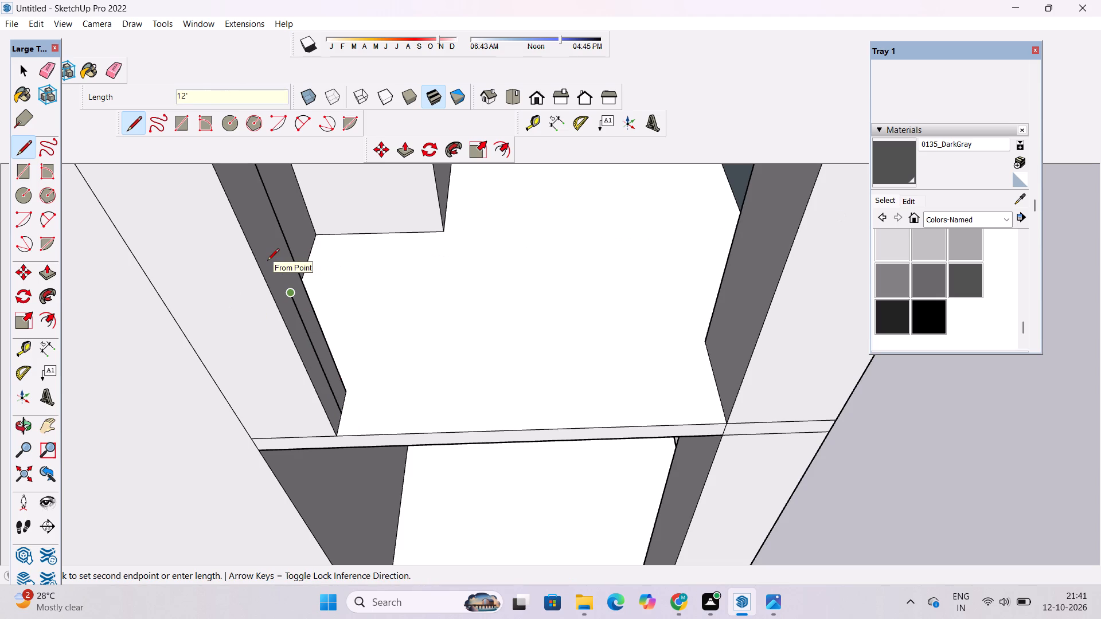
# Complete the upright rectangular face with lines across the side opening to the corner column, down 12', and 28' back along the floor.
pyautogui.click(763, 281)
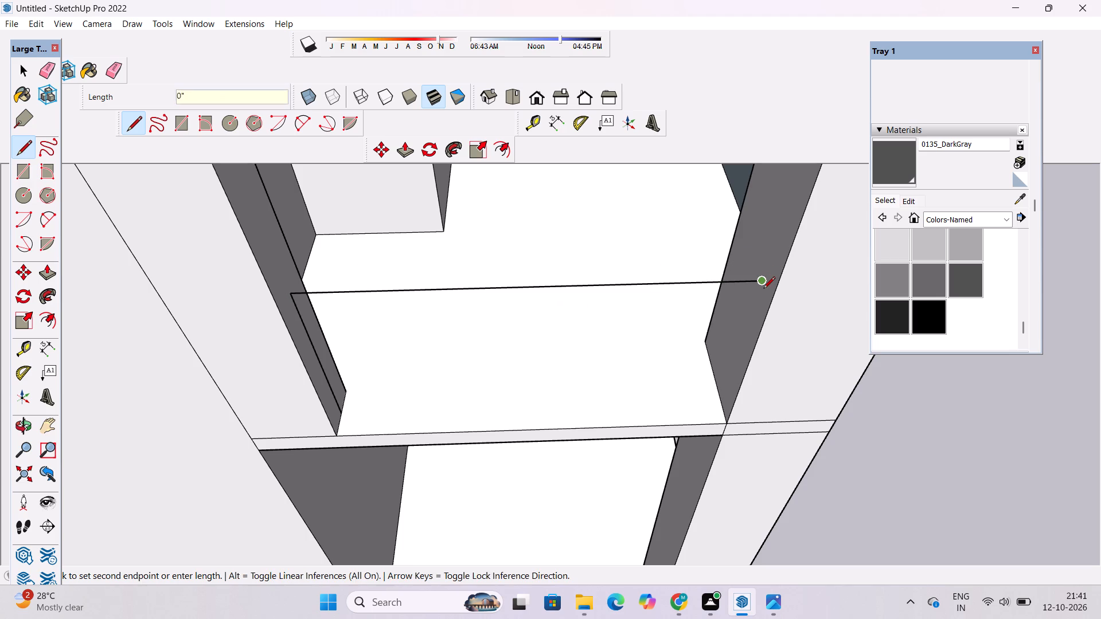
pyautogui.click(720, 402)
pyautogui.click(343, 409)
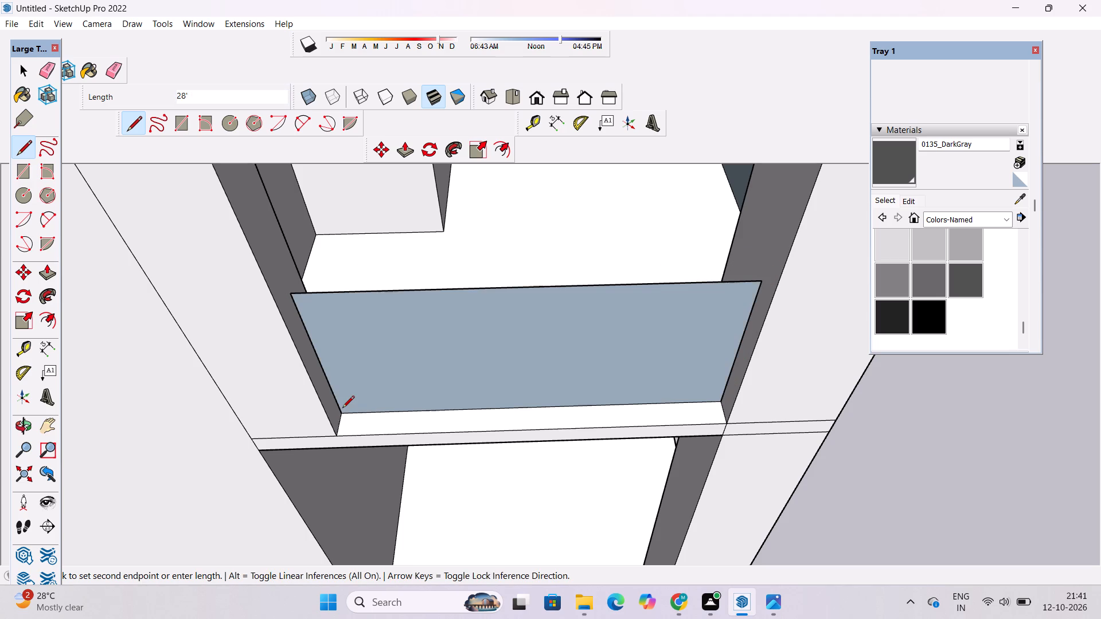
pyautogui.press('space')
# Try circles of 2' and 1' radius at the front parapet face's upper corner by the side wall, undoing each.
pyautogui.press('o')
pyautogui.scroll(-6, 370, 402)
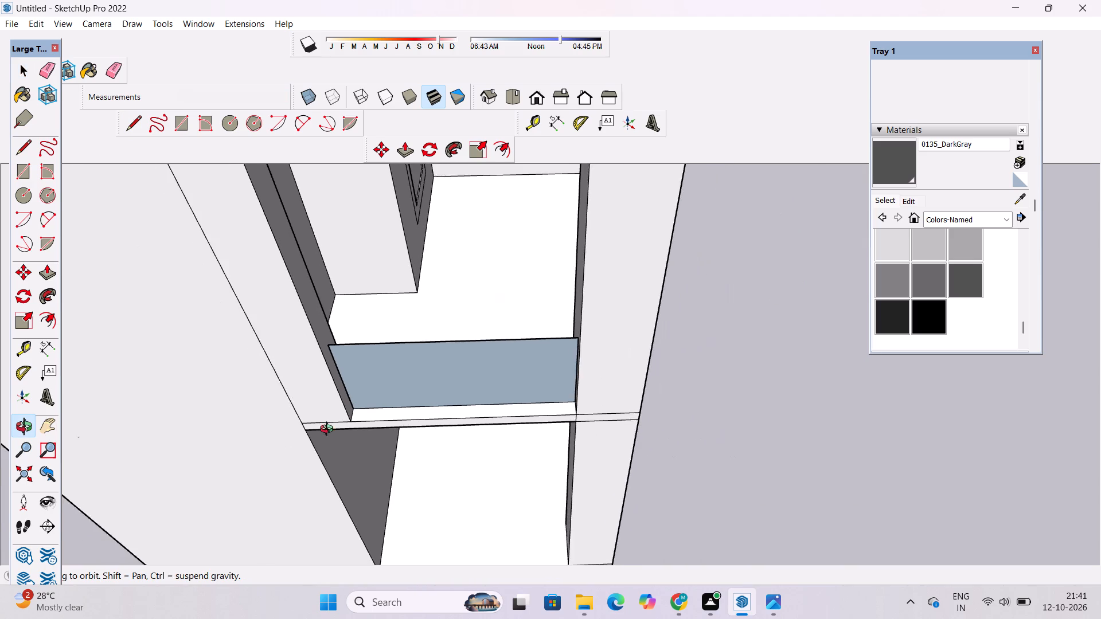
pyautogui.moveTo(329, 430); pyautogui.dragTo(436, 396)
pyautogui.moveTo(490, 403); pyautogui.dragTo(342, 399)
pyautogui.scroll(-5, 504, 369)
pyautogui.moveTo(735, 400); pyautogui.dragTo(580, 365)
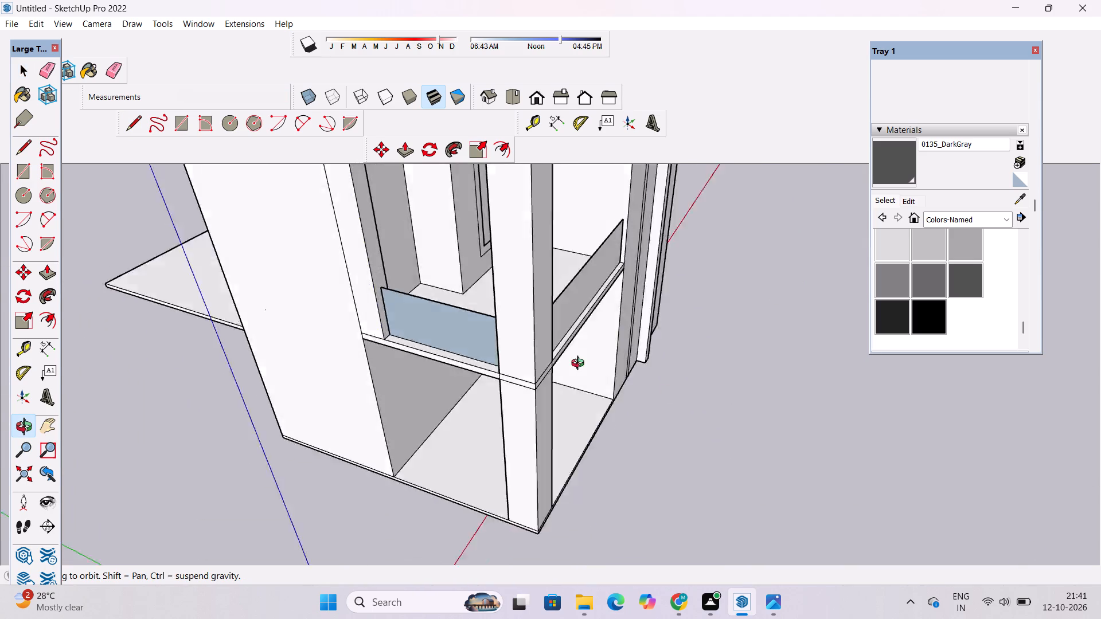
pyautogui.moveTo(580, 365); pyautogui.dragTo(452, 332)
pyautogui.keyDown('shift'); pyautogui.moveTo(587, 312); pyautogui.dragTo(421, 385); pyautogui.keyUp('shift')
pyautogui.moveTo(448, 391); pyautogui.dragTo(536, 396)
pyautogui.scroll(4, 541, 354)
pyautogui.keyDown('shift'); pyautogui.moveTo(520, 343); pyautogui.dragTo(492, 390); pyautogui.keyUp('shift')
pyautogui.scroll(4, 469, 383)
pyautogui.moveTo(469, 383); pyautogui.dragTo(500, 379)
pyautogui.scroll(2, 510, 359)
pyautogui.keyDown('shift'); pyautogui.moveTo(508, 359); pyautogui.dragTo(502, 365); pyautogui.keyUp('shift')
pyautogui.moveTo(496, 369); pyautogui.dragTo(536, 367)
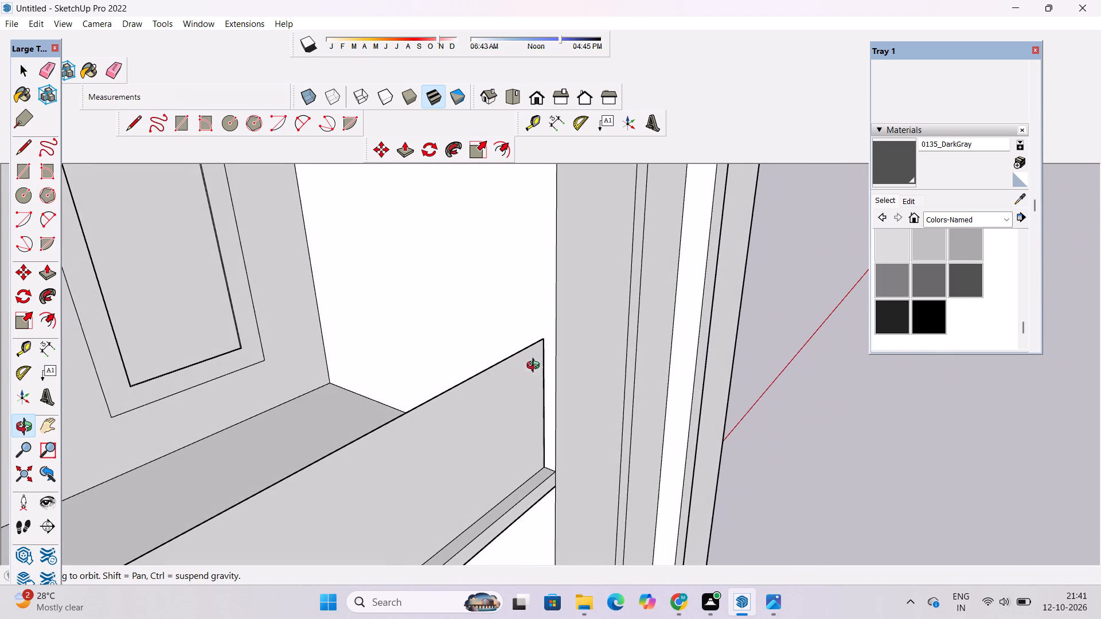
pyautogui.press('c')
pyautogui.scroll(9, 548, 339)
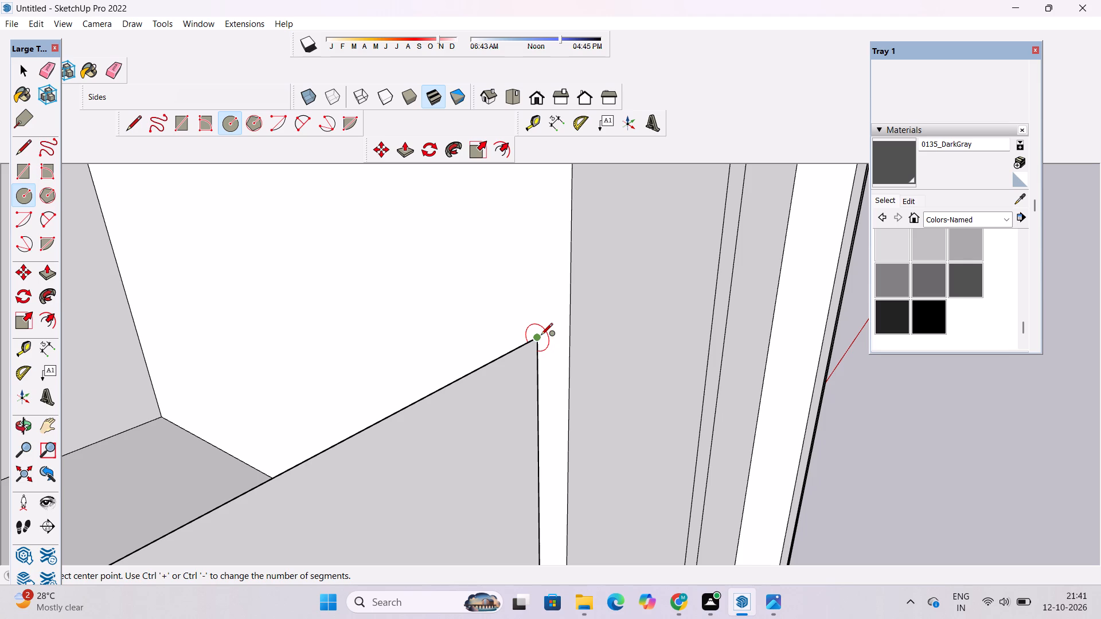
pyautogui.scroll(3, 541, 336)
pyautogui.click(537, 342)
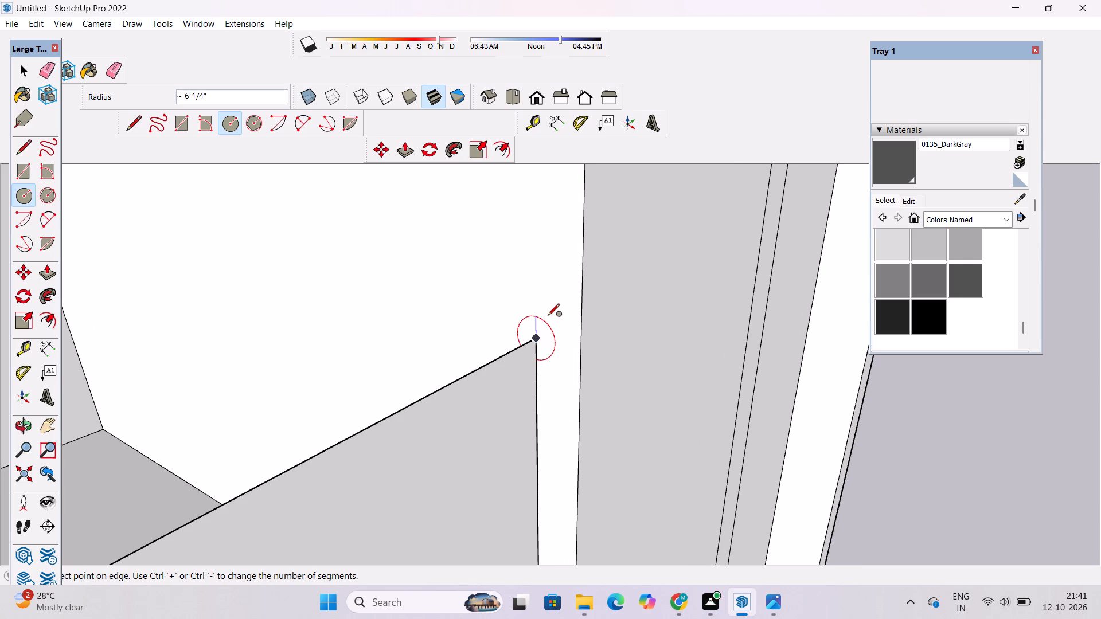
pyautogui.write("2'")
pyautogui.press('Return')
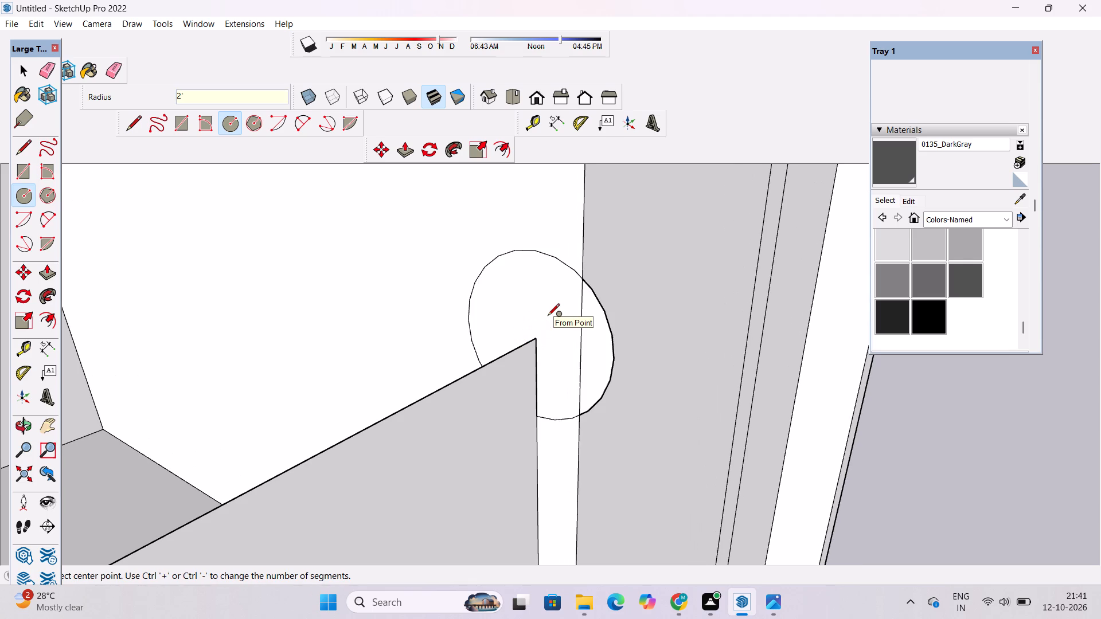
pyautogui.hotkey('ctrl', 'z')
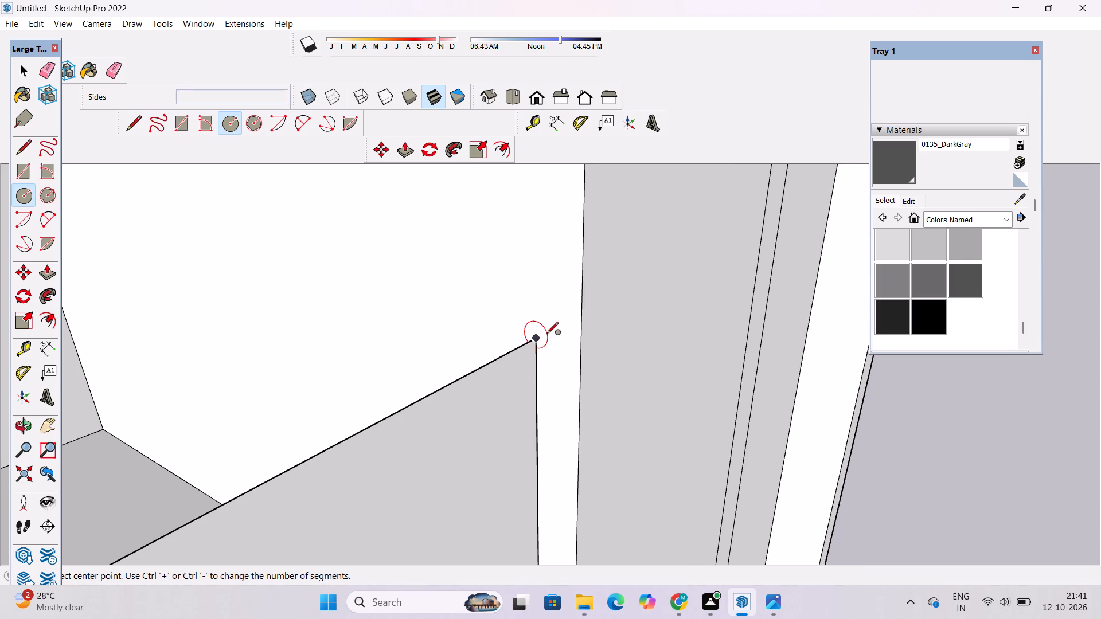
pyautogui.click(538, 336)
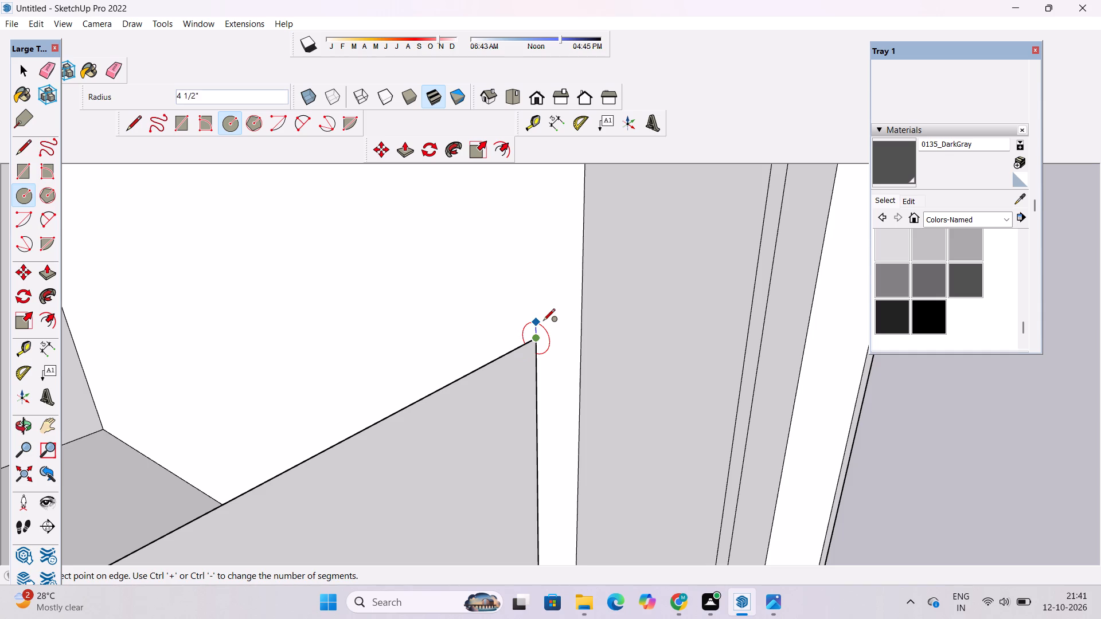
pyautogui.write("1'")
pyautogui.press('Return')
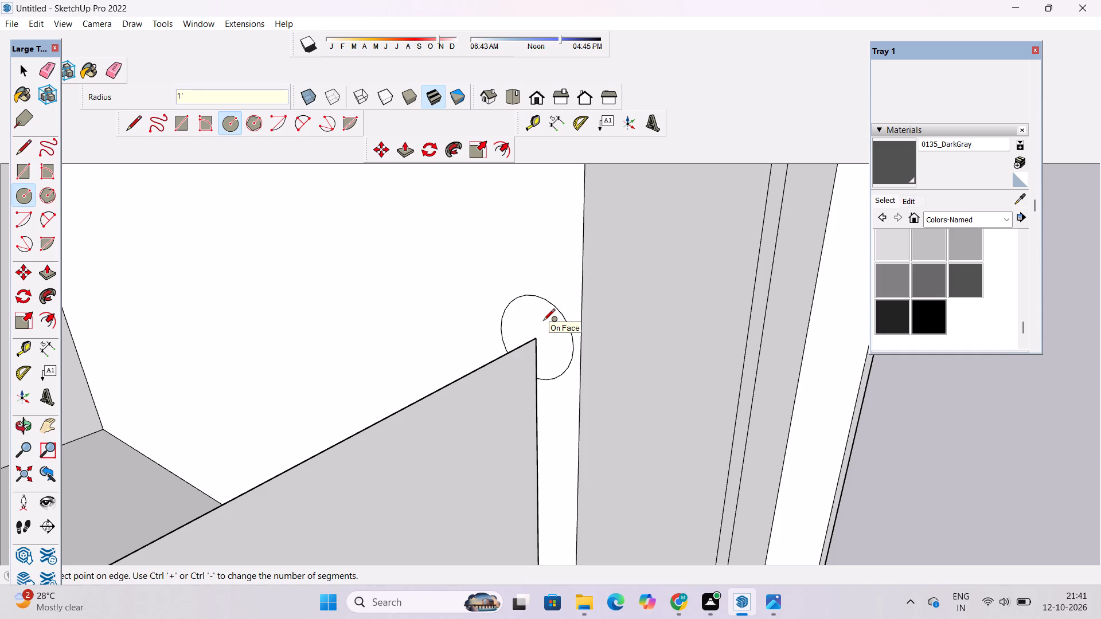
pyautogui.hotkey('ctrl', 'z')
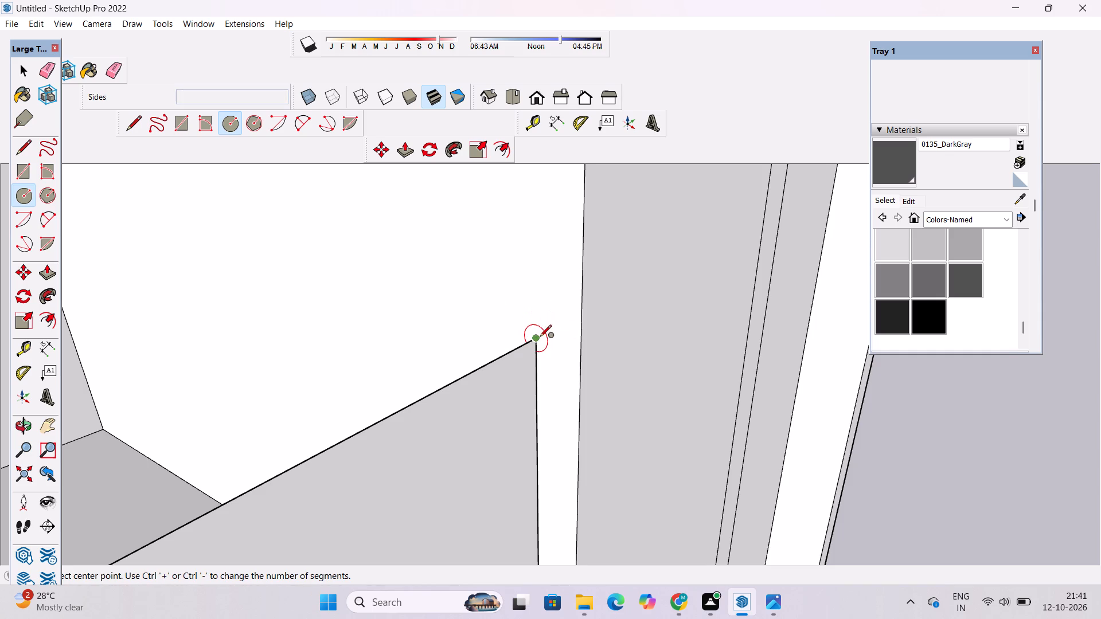
# Draw a 3" radius circle centred on the front parapet face's upper corner at the side wall.
pyautogui.click(536, 336)
pyautogui.write('3"')
pyautogui.press('Return')
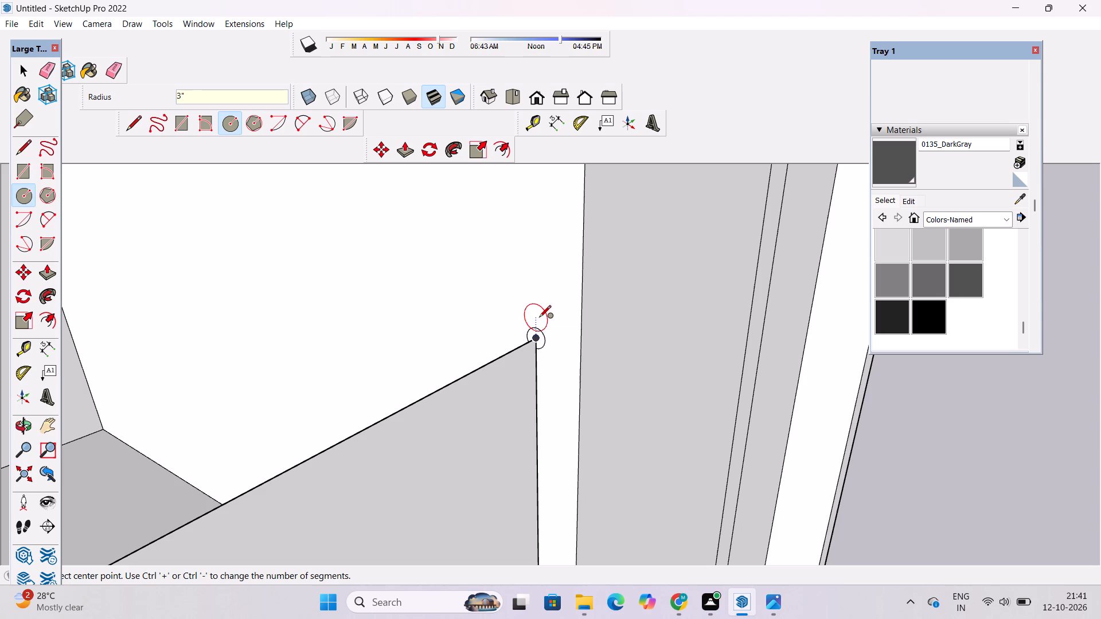
pyautogui.press('space')
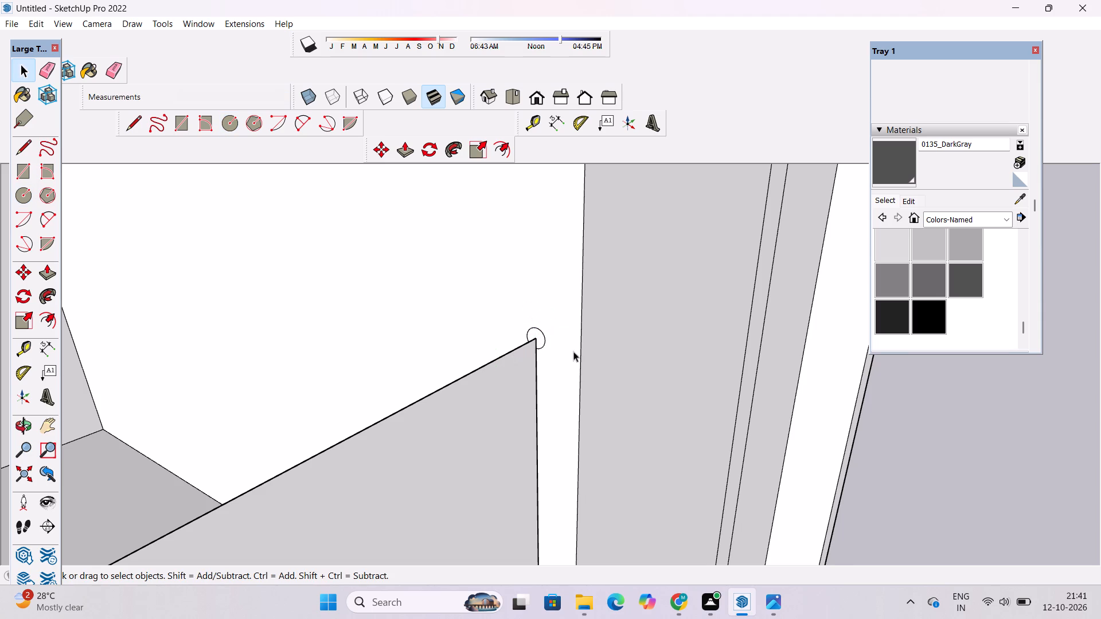
# Set the 3" circle's segments to 60.
pyautogui.scroll(18, 528, 359)
pyautogui.click(615, 286)
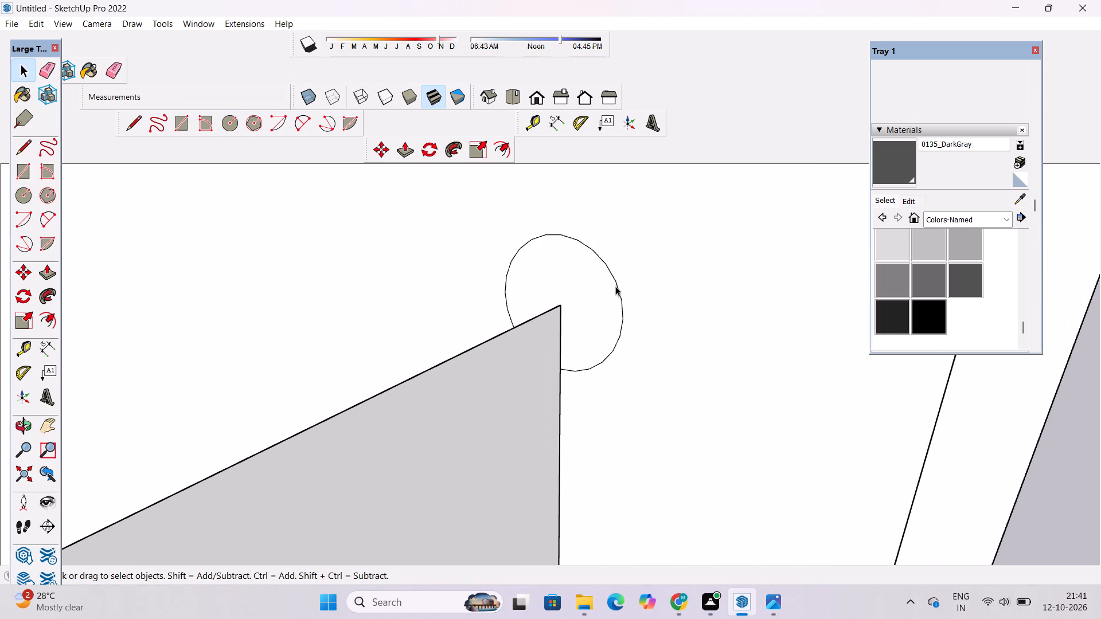
pyautogui.scroll(1, 963, 112)
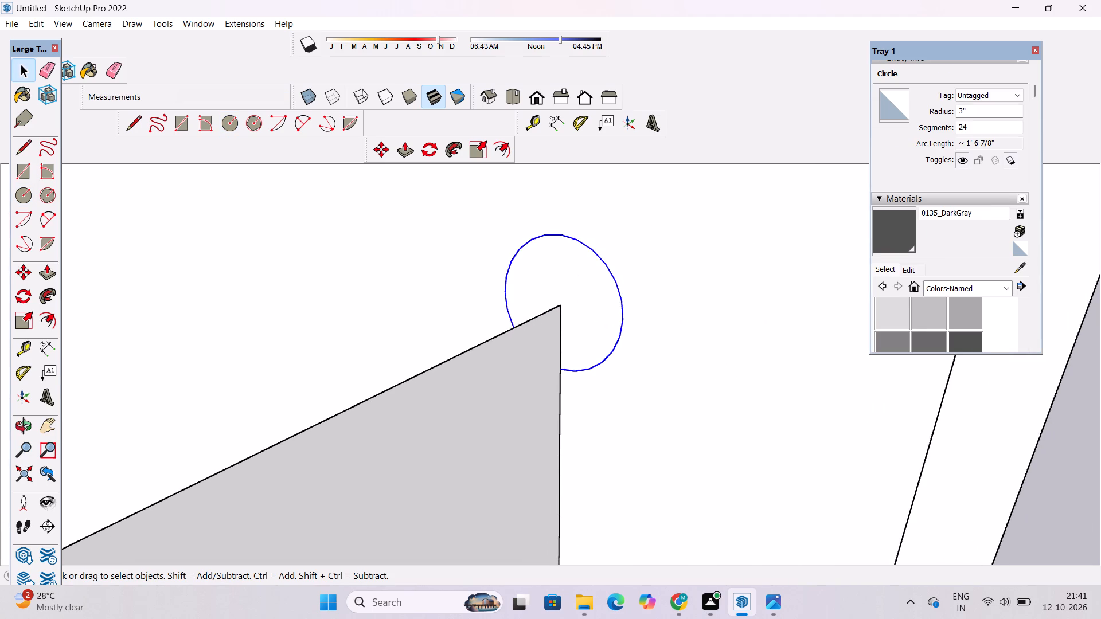
pyautogui.click(975, 123)
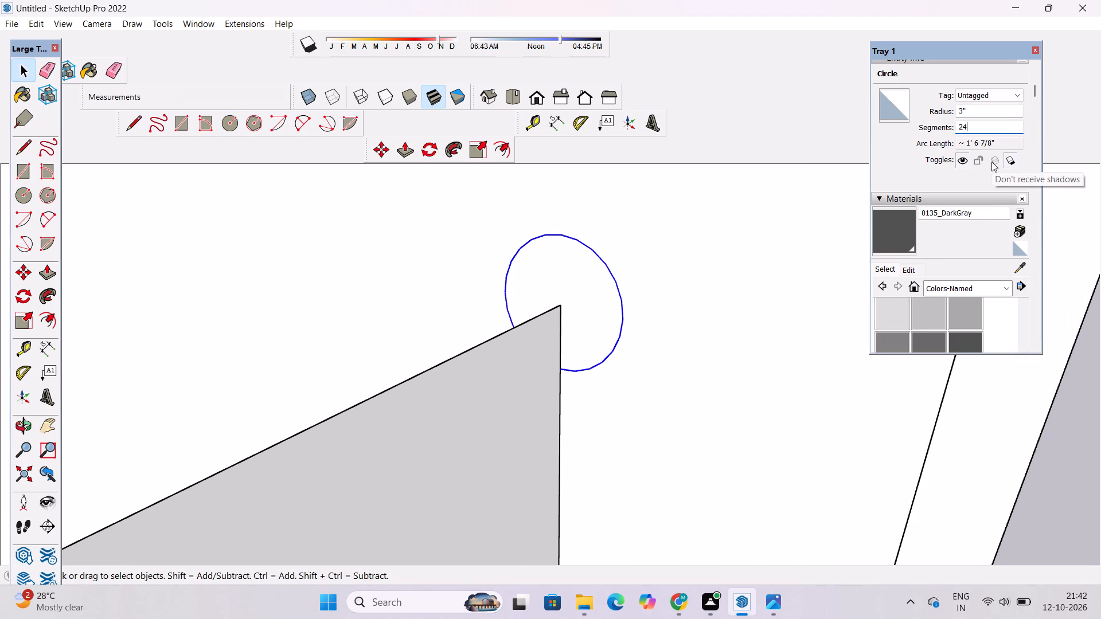
pyautogui.press('BackSpace')
pyautogui.press('BackSpace')
pyautogui.press('BackSpace')
pyautogui.press('BackSpace')
pyautogui.press('BackSpace')
pyautogui.press('BackSpace')
pyautogui.press('BackSpace')
pyautogui.press('BackSpace')
pyautogui.write('60')
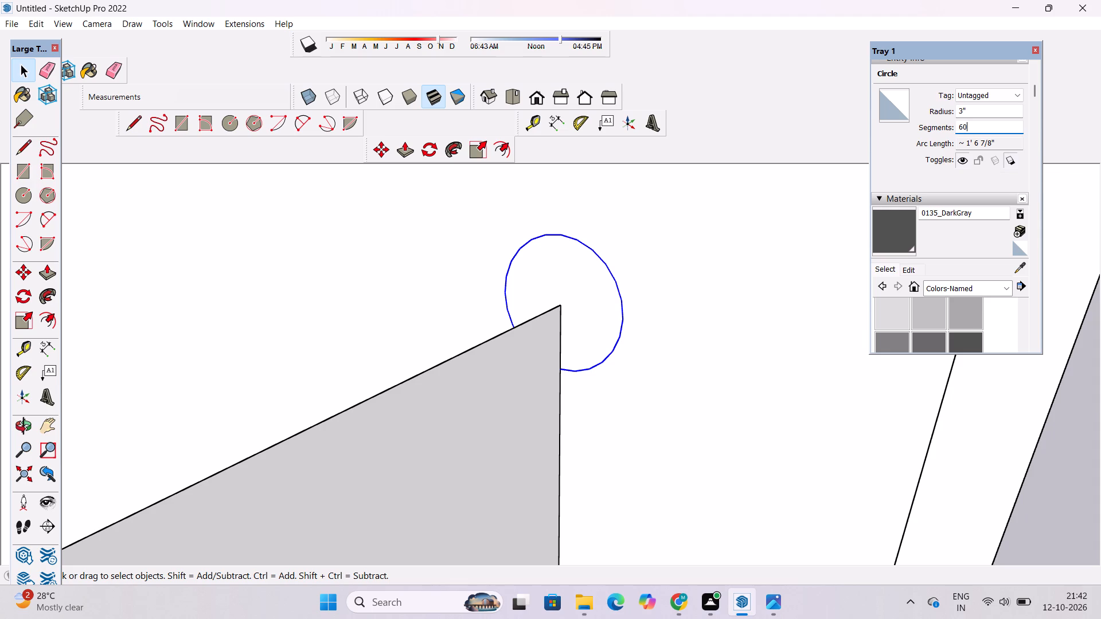
pyautogui.press('Return')
pyautogui.scroll(-6, 545, 296)
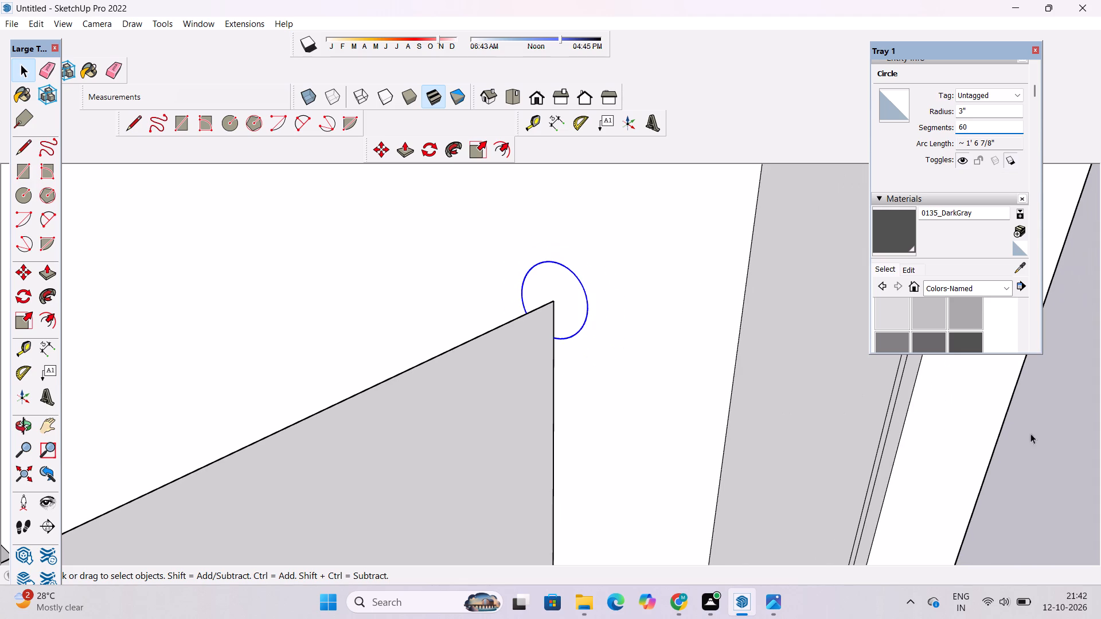
pyautogui.click(1038, 437)
# Use Follow Me to sweep the 3" circle along the front parapet face's top edge as a round handrail.
pyautogui.press('o')
pyautogui.scroll(-4, 622, 367)
pyautogui.moveTo(654, 379); pyautogui.dragTo(608, 386)
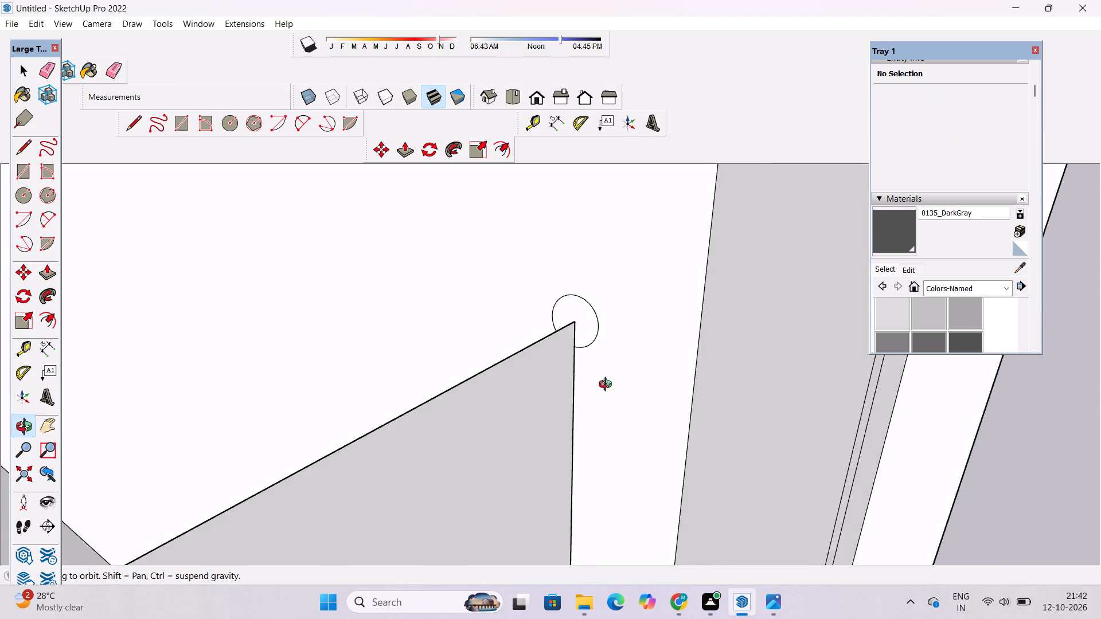
pyautogui.moveTo(608, 386); pyautogui.dragTo(596, 384)
pyautogui.keyDown('shift'); pyautogui.moveTo(580, 383); pyautogui.dragTo(654, 318); pyautogui.keyUp('shift')
pyautogui.keyDown('shift'); pyautogui.scroll(-6, 654, 315); pyautogui.keyUp('shift')
pyautogui.keyDown('shift'); pyautogui.moveTo(655, 319); pyautogui.dragTo(655, 331); pyautogui.keyUp('shift')
pyautogui.press('space')
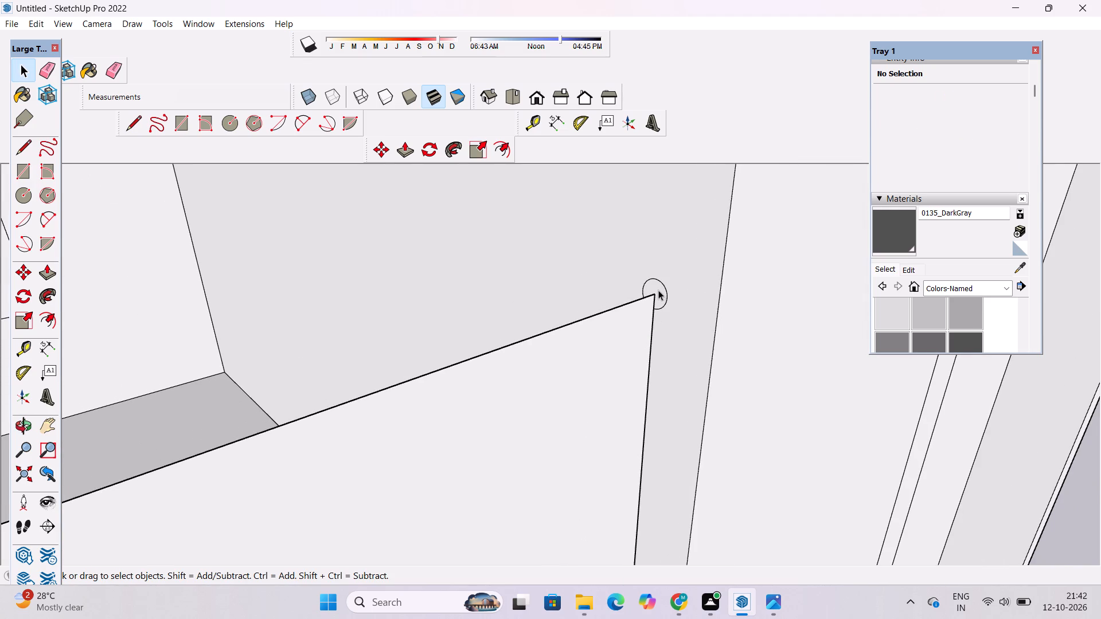
pyautogui.scroll(2, 656, 292)
pyautogui.keyDown('shift'); pyautogui.doubleClick(656, 292); pyautogui.keyUp('shift')
pyautogui.keyDown('shift'); pyautogui.click(622, 305); pyautogui.keyUp('shift')
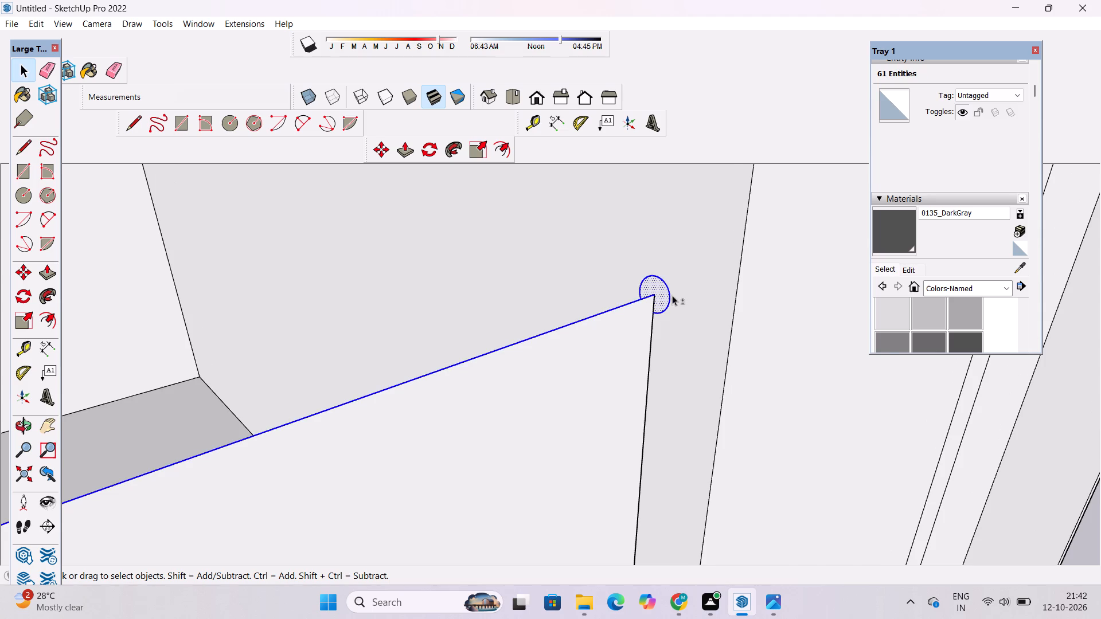
pyautogui.keyDown('shift'); pyautogui.scroll(-20, 676, 291); pyautogui.keyUp('shift')
pyautogui.keyDown('shift'); pyautogui.scroll(-8, 676, 291); pyautogui.keyUp('shift')
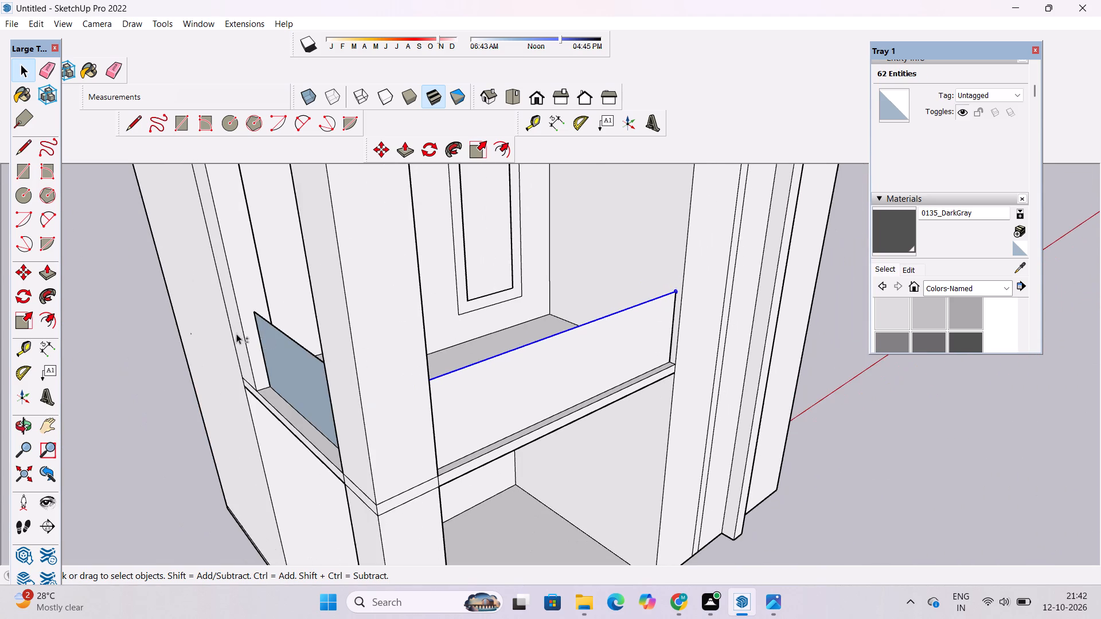
pyautogui.keyDown('shift'); pyautogui.scroll(3, 236, 331); pyautogui.keyUp('shift')
pyautogui.keyDown('shift'); pyautogui.scroll(-3, 286, 346); pyautogui.keyUp('shift')
pyautogui.keyDown('shift'); pyautogui.scroll(2, 698, 405); pyautogui.keyUp('shift')
pyautogui.click(42, 290)
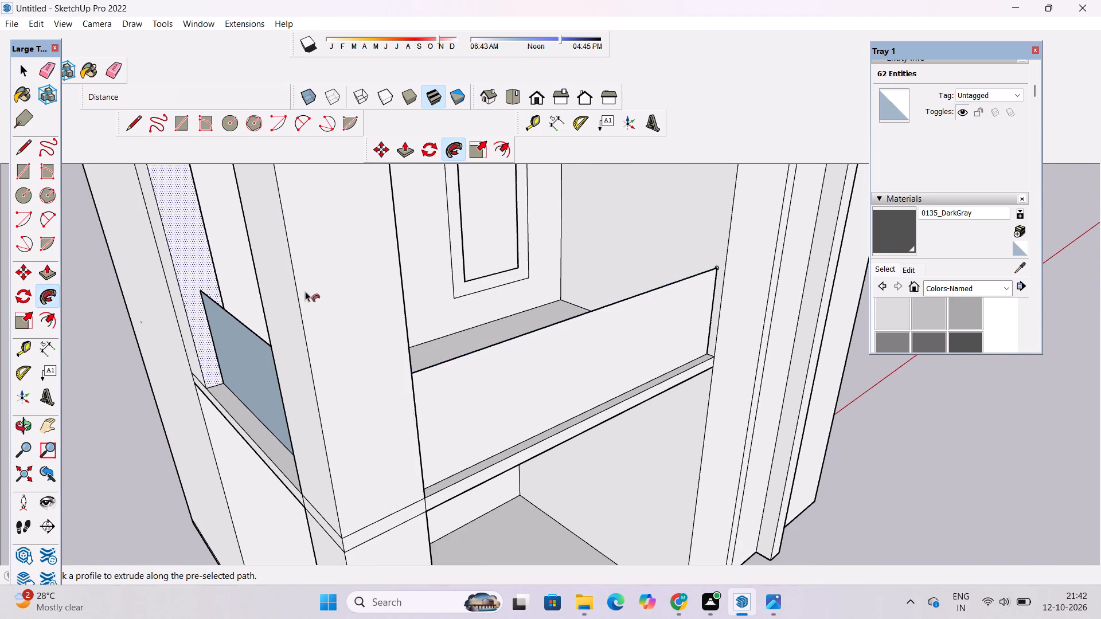
pyautogui.scroll(19, 751, 263)
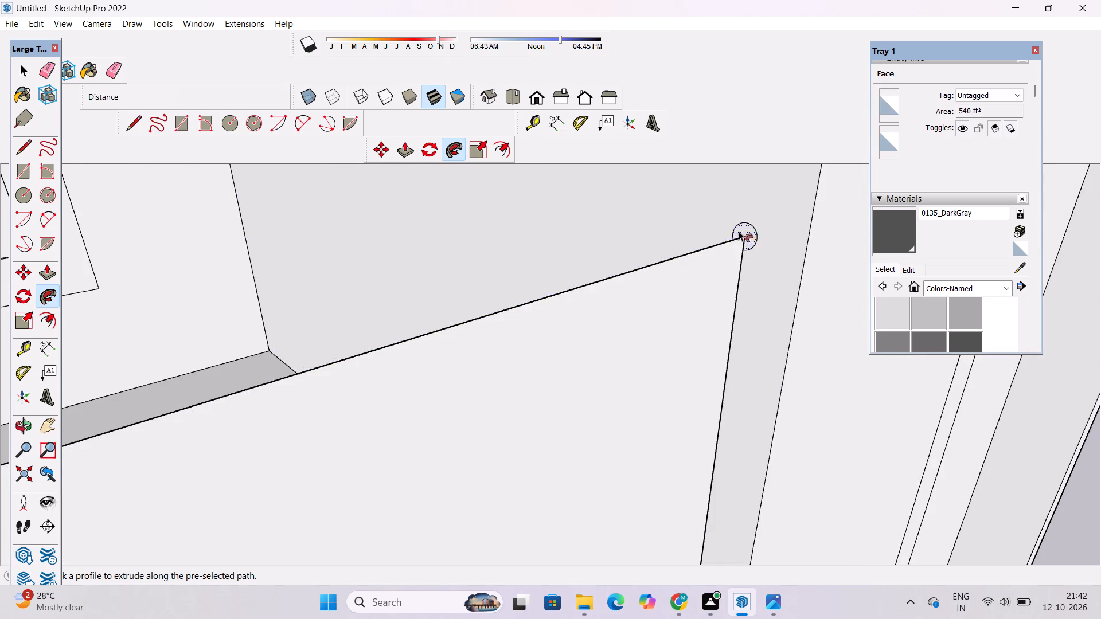
pyautogui.click(741, 234)
pyautogui.scroll(-18, 739, 244)
# Draw a 2" radius circle centred on the side parapet face's upper corner against the wall.
pyautogui.press('o')
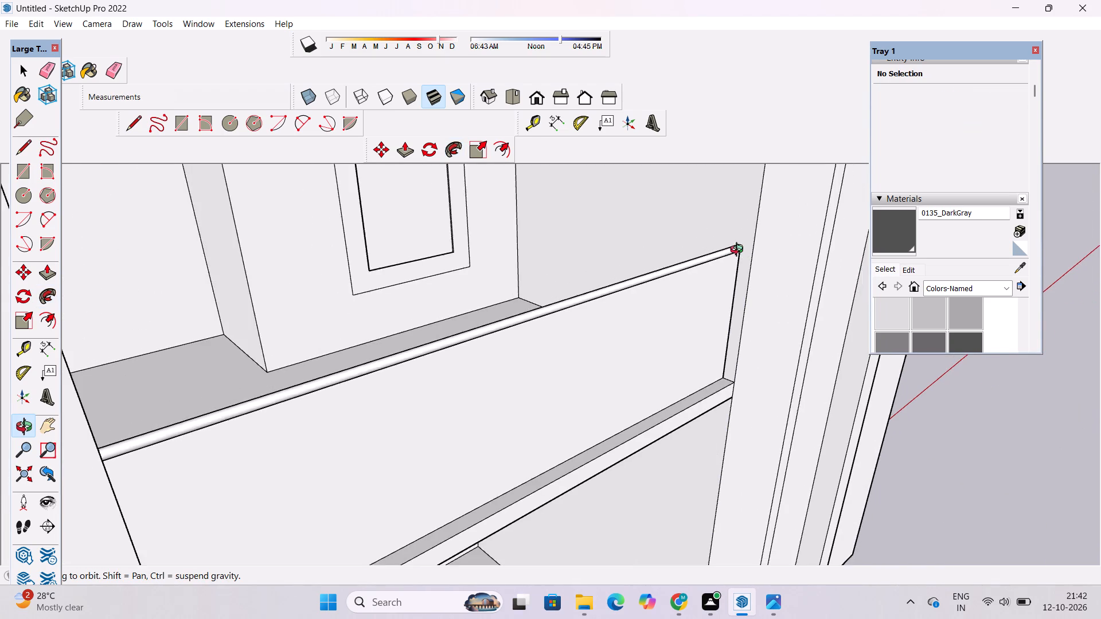
pyautogui.scroll(-7, 739, 252)
pyautogui.moveTo(440, 328); pyautogui.dragTo(572, 342)
pyautogui.scroll(5, 327, 332)
pyautogui.keyDown('shift'); pyautogui.moveTo(333, 343); pyautogui.dragTo(368, 370); pyautogui.keyUp('shift')
pyautogui.moveTo(354, 368); pyautogui.dragTo(334, 354)
pyautogui.scroll(8, 270, 303)
pyautogui.moveTo(309, 354); pyautogui.dragTo(309, 360)
pyautogui.keyDown('shift'); pyautogui.moveTo(309, 364); pyautogui.dragTo(314, 377); pyautogui.keyUp('shift')
pyautogui.moveTo(314, 366); pyautogui.dragTo(314, 355)
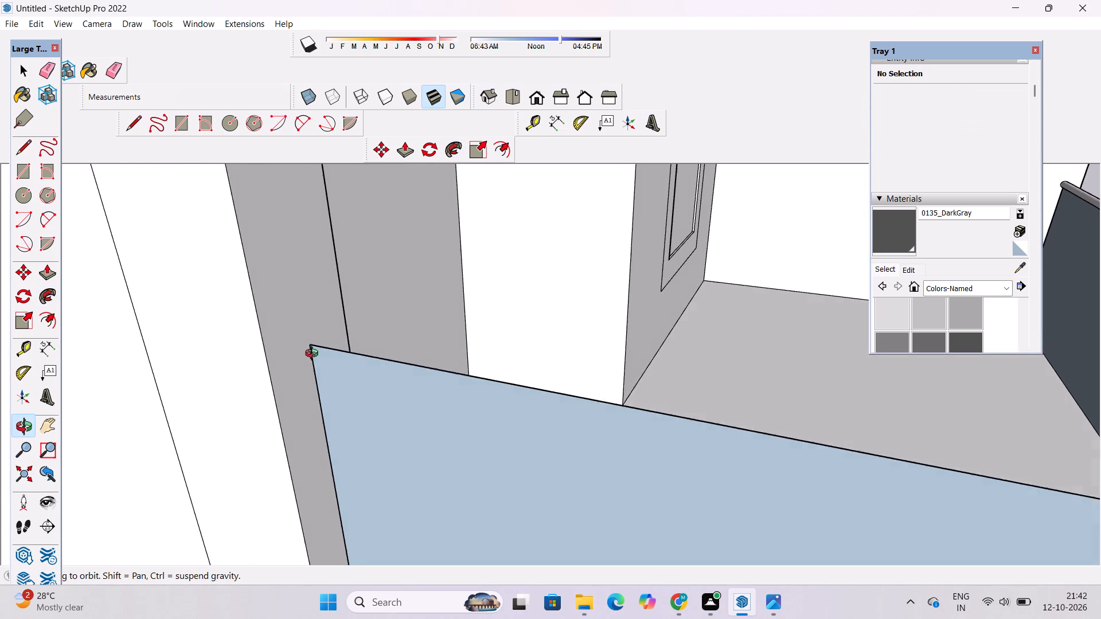
pyautogui.moveTo(314, 355); pyautogui.dragTo(314, 348)
pyautogui.keyDown('shift'); pyautogui.moveTo(314, 347); pyautogui.dragTo(311, 354); pyautogui.keyUp('shift')
pyautogui.press('c')
pyautogui.scroll(4, 311, 338)
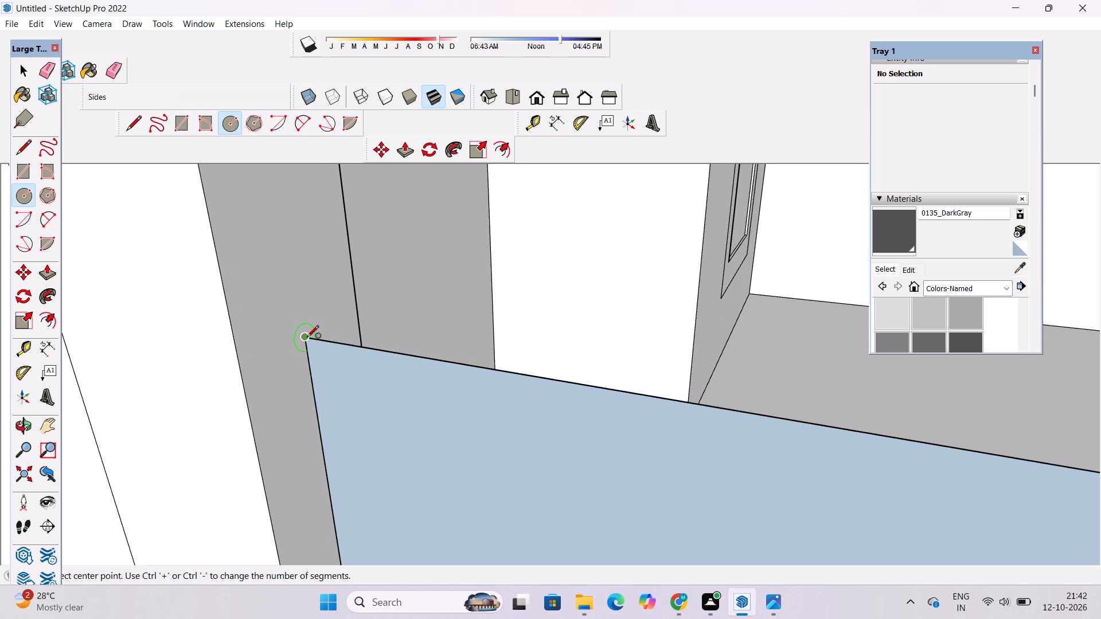
pyautogui.click(307, 338)
pyautogui.press('space')
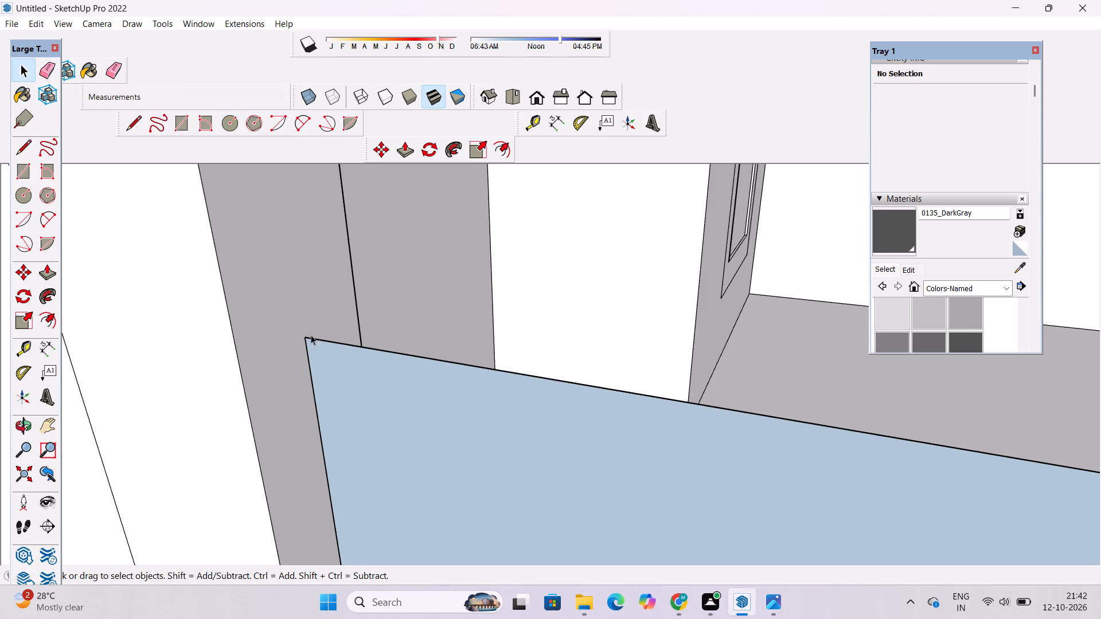
pyautogui.write('c')
pyautogui.scroll(3, 310, 336)
pyautogui.click(303, 339)
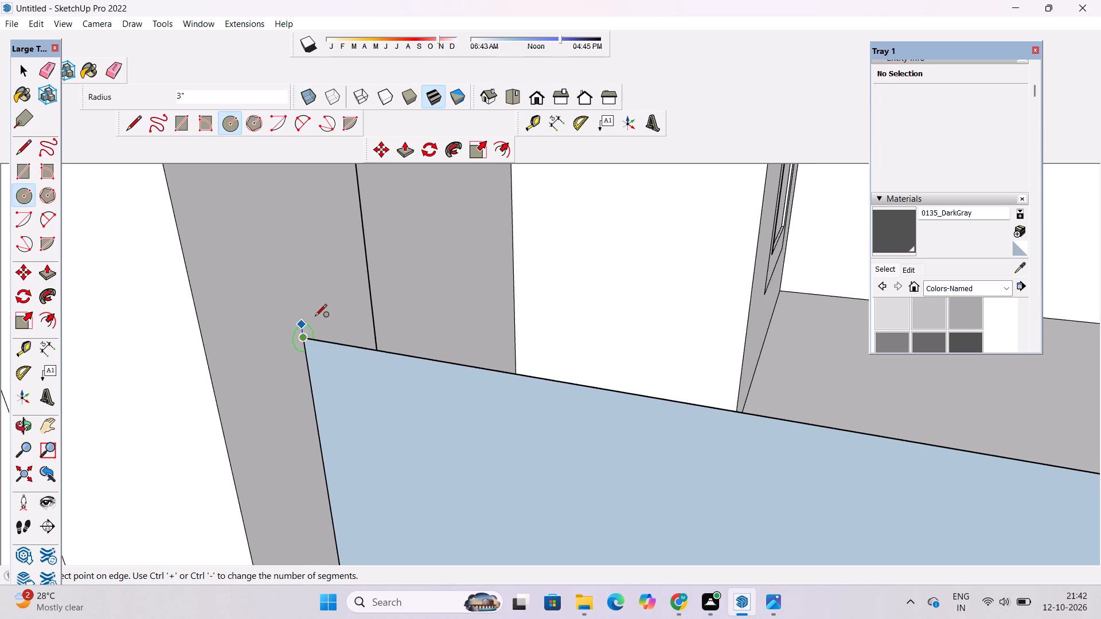
pyautogui.write('2"')
pyautogui.press('Return')
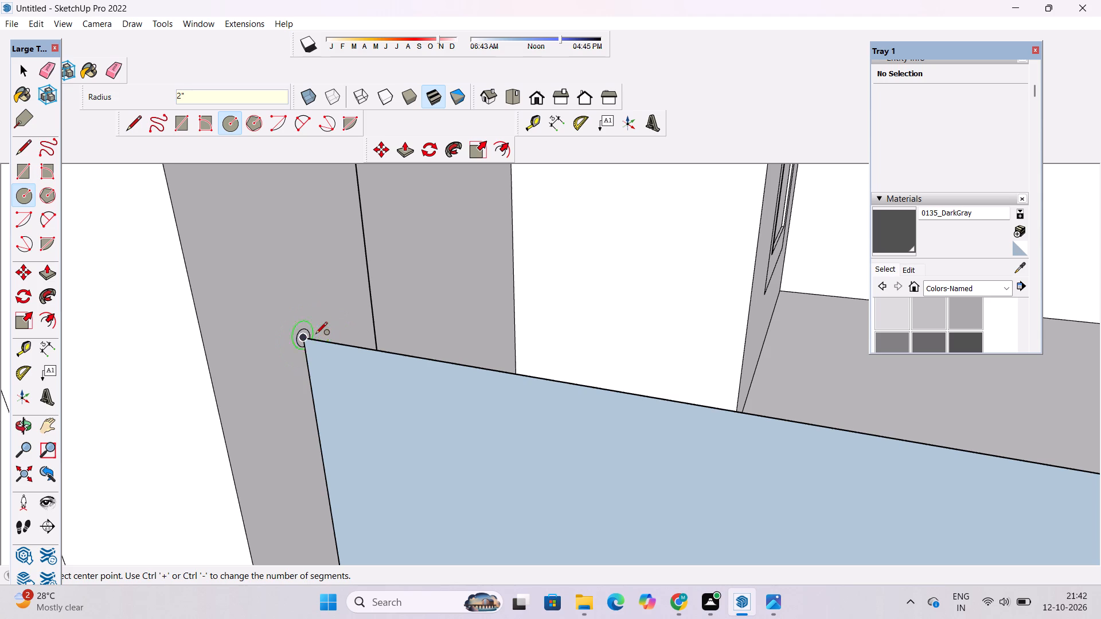
pyautogui.press('space')
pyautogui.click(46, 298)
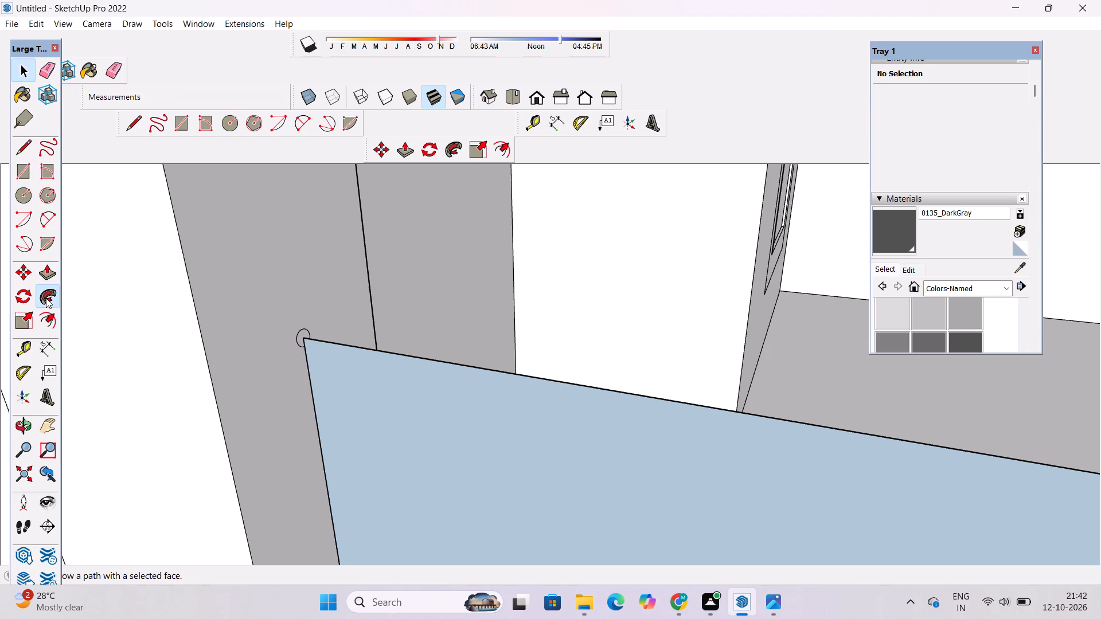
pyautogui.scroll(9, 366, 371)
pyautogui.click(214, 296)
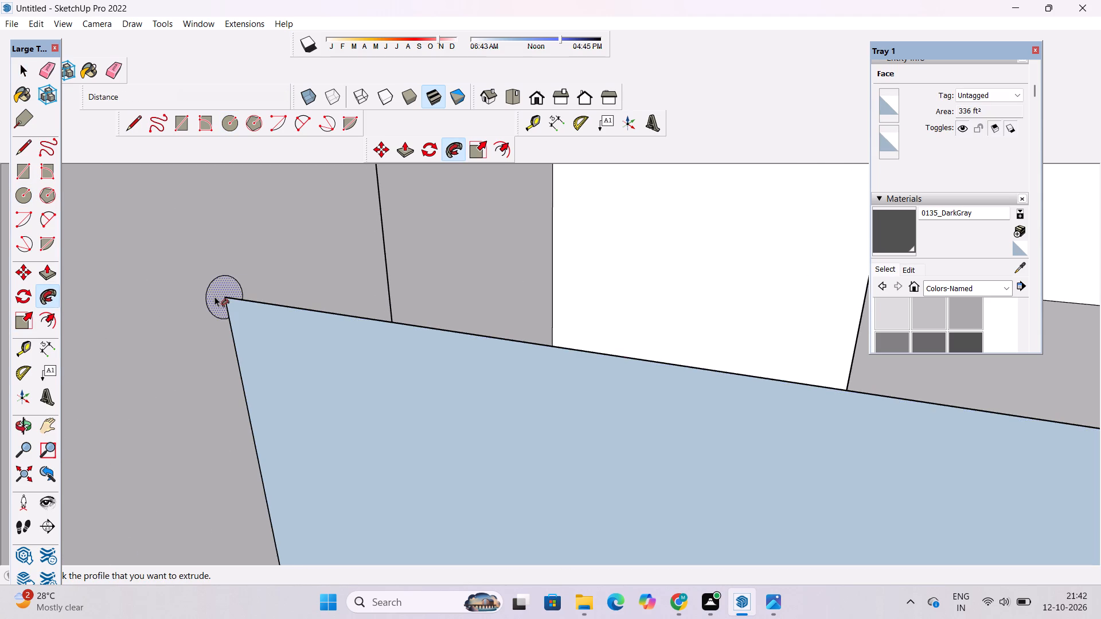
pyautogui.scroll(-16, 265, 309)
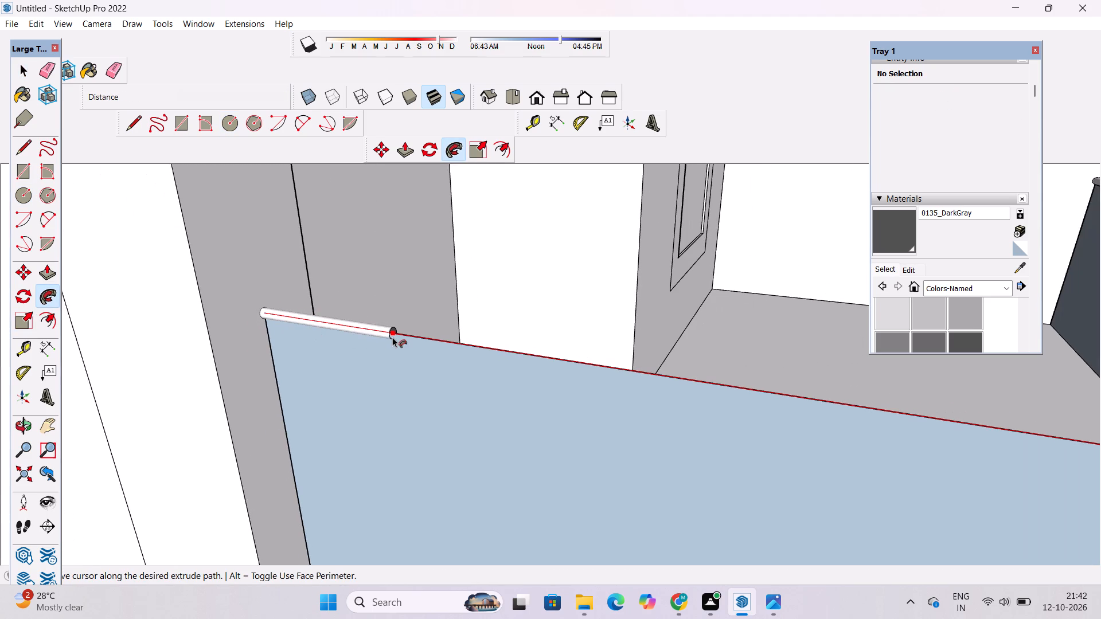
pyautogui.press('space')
# Use Follow Me to sweep the 2" circle along the side parapet face's top edge as a round handrail.
pyautogui.scroll(18, 290, 325)
pyautogui.doubleClick(211, 293)
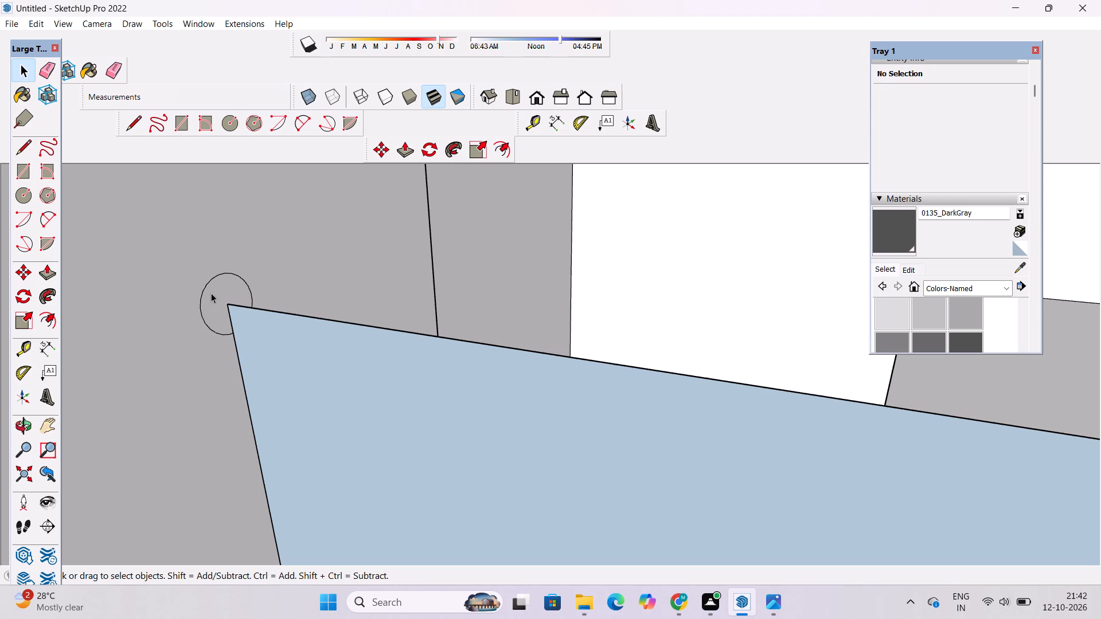
pyautogui.keyDown('ctrl'); pyautogui.click(269, 312); pyautogui.keyUp('ctrl')
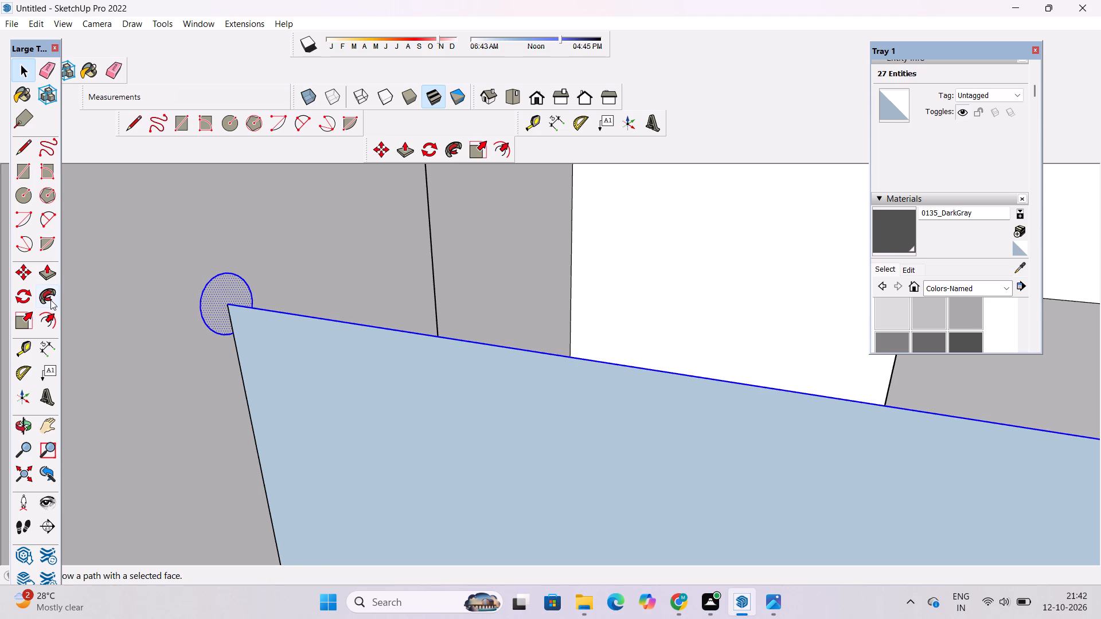
pyautogui.click(50, 299)
pyautogui.click(211, 300)
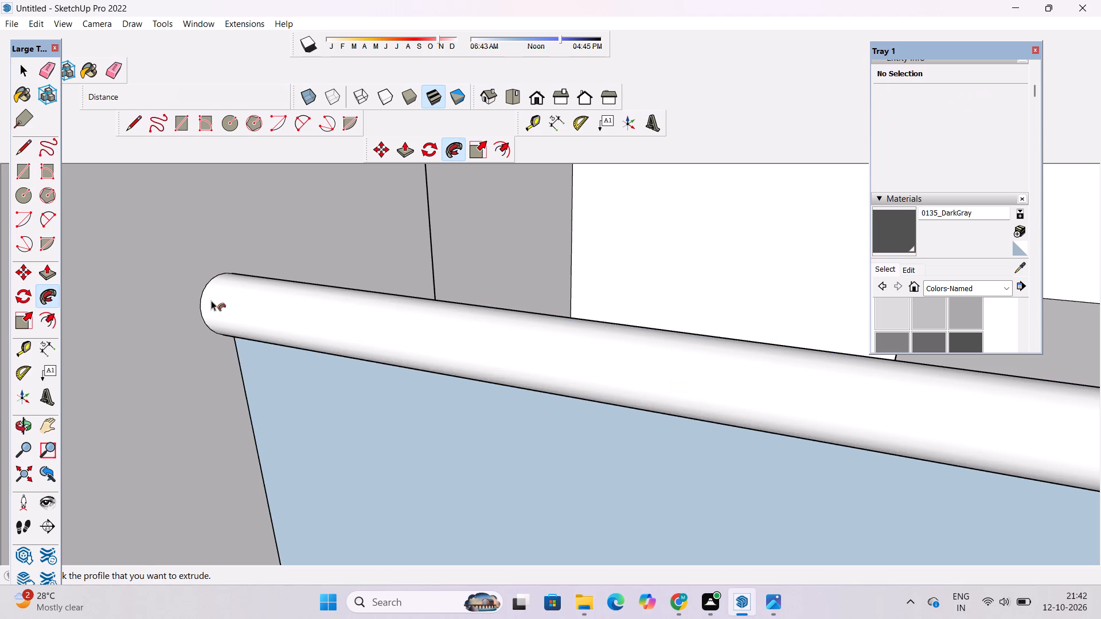
# Examine the intermediate floor's balcony parapets and handrails from the side, front and corner of the house.
pyautogui.press('o')
pyautogui.scroll(-20, 211, 300)
pyautogui.moveTo(217, 312); pyautogui.dragTo(295, 320)
pyautogui.scroll(-7, 314, 314)
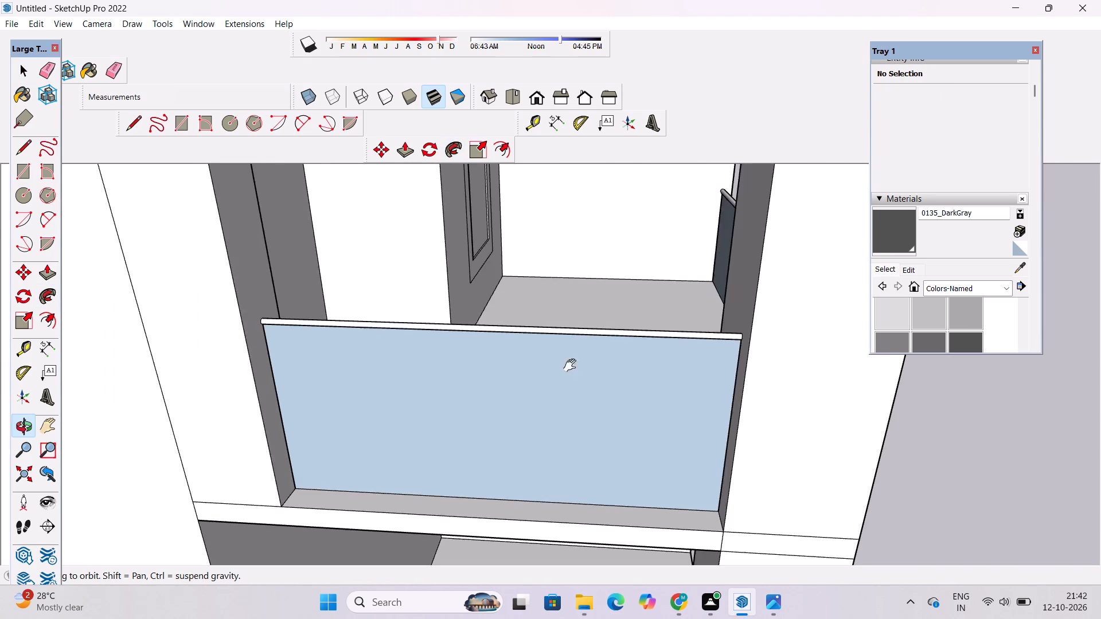
pyautogui.keyDown('shift'); pyautogui.moveTo(545, 366); pyautogui.dragTo(514, 366); pyautogui.keyUp('shift')
pyautogui.scroll(2, 533, 365)
pyautogui.keyDown('shift'); pyautogui.moveTo(493, 379); pyautogui.dragTo(466, 381); pyautogui.keyUp('shift')
pyautogui.scroll(-6, 464, 379)
pyautogui.moveTo(455, 395); pyautogui.dragTo(475, 354)
pyautogui.scroll(4, 473, 353)
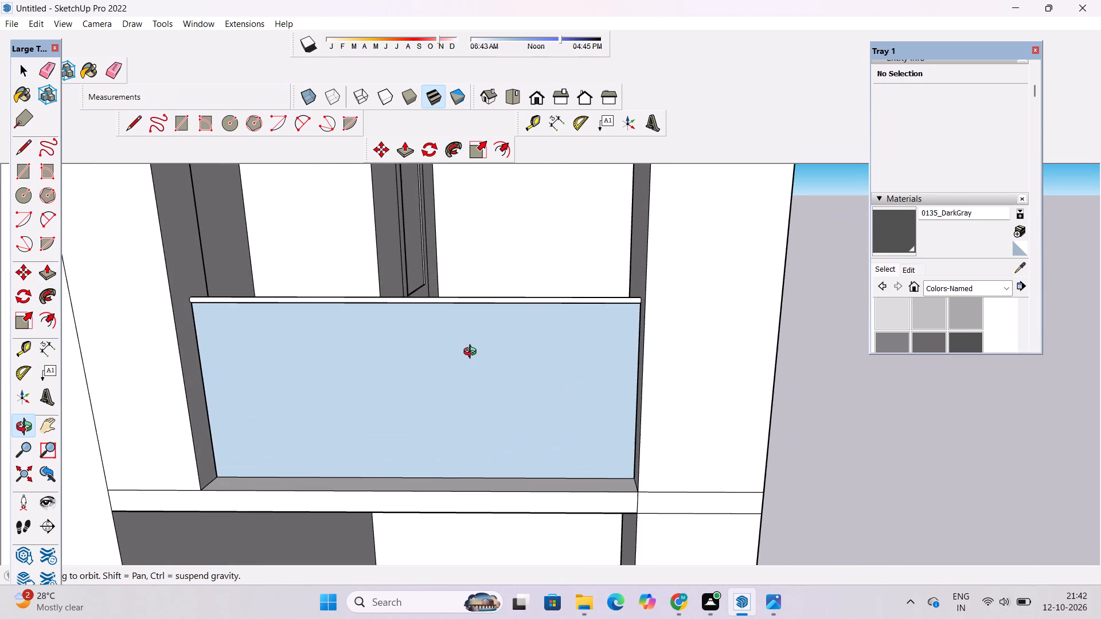
pyautogui.keyDown('shift'); pyautogui.moveTo(481, 386); pyautogui.dragTo(469, 408); pyautogui.keyUp('shift')
pyautogui.scroll(-8, 468, 409)
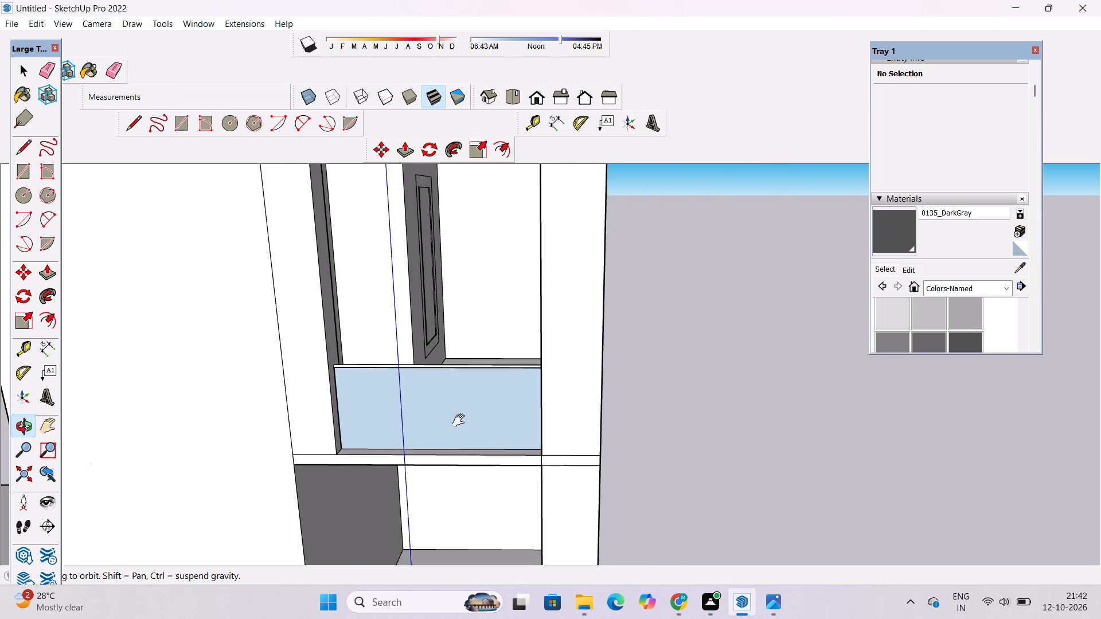
pyautogui.keyDown('shift'); pyautogui.moveTo(460, 420); pyautogui.dragTo(468, 390); pyautogui.keyUp('shift')
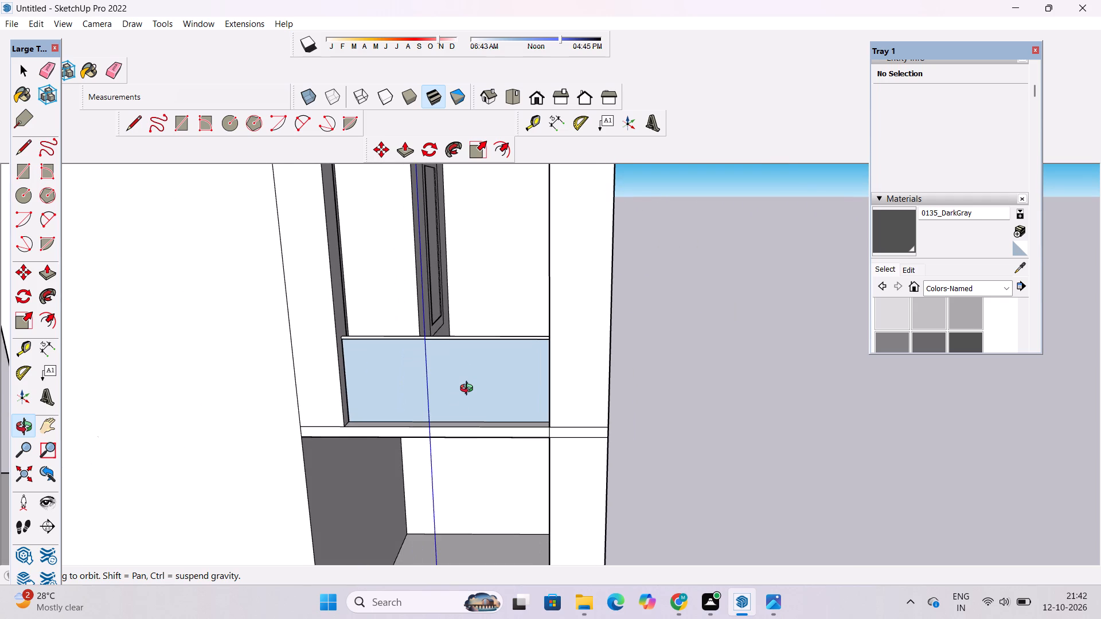
pyautogui.scroll(-5, 469, 389)
pyautogui.scroll(4, 435, 396)
pyautogui.keyDown('shift'); pyautogui.click(435, 396); pyautogui.keyUp('shift')
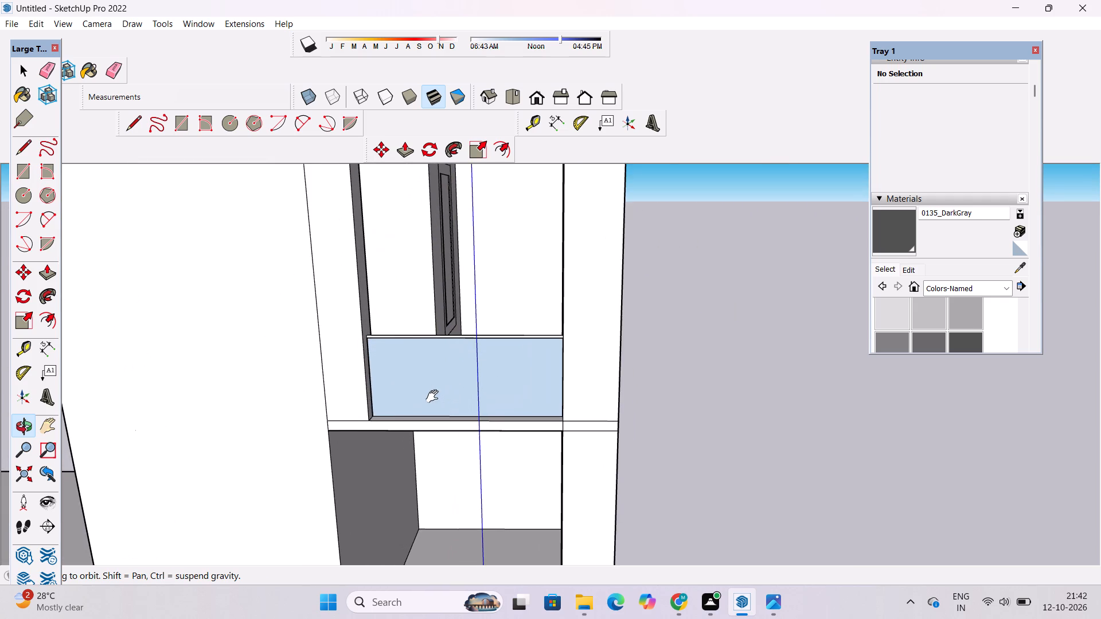
pyautogui.scroll(2, 435, 397)
pyautogui.keyDown('shift'); pyautogui.moveTo(436, 389); pyautogui.dragTo(433, 395); pyautogui.keyUp('shift')
pyautogui.scroll(-3, 443, 397)
pyautogui.moveTo(706, 428); pyautogui.dragTo(594, 430)
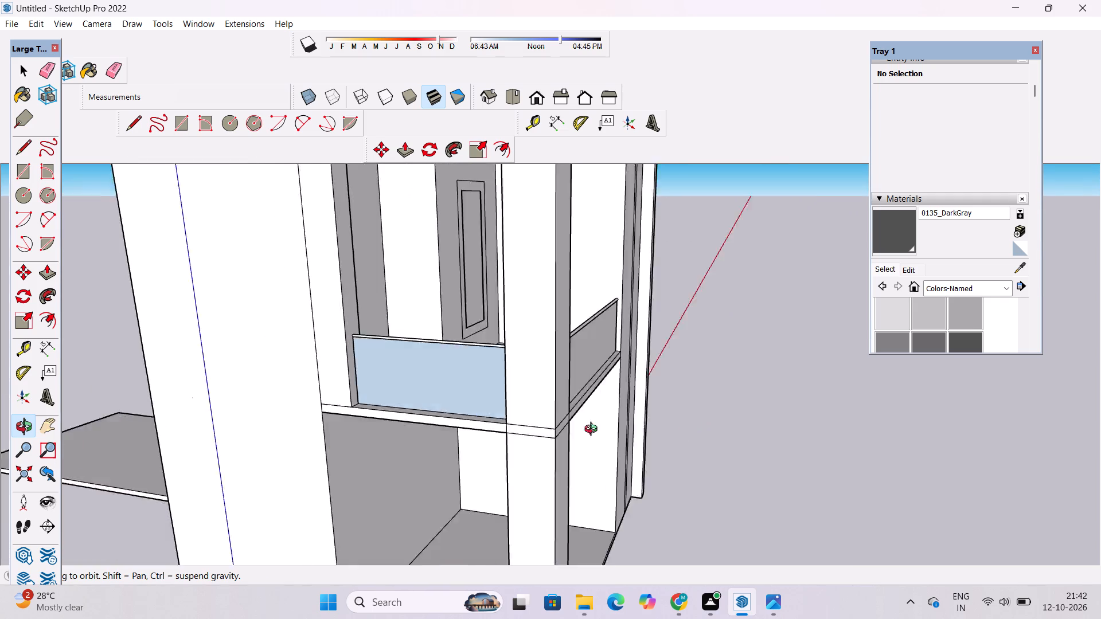
pyautogui.moveTo(594, 430); pyautogui.dragTo(768, 497)
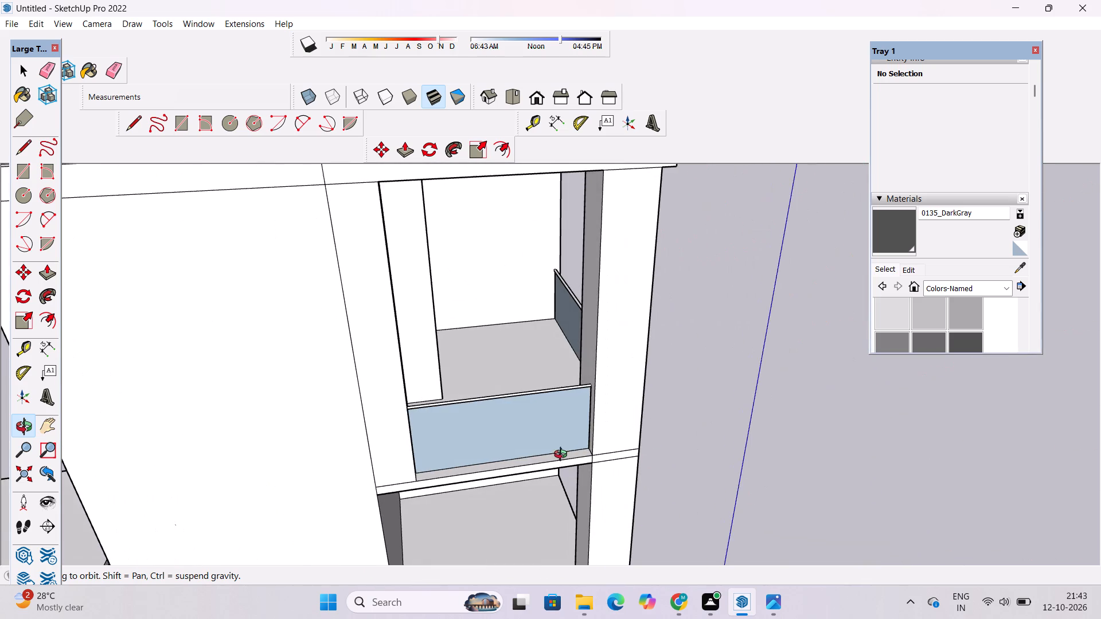
pyautogui.scroll(2, 563, 456)
pyautogui.moveTo(755, 465); pyautogui.dragTo(325, 448)
pyautogui.scroll(-4, 382, 416)
pyautogui.moveTo(423, 477); pyautogui.dragTo(428, 441)
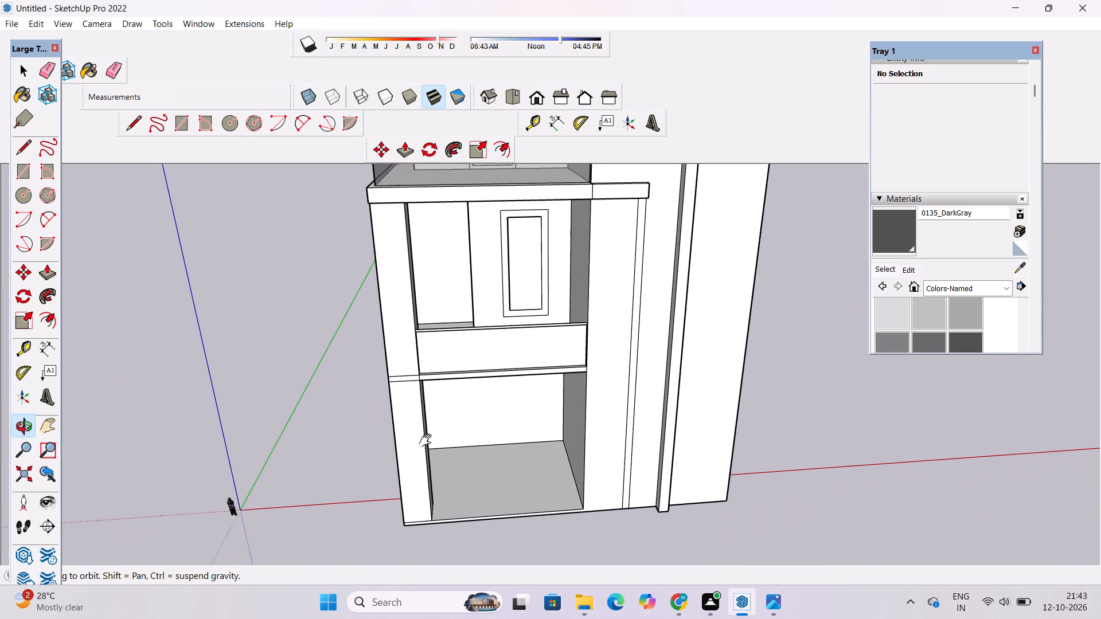
pyautogui.moveTo(428, 441); pyautogui.dragTo(427, 444)
pyautogui.scroll(2, 432, 475)
pyautogui.keyDown('shift'); pyautogui.click(431, 473); pyautogui.keyUp('shift')
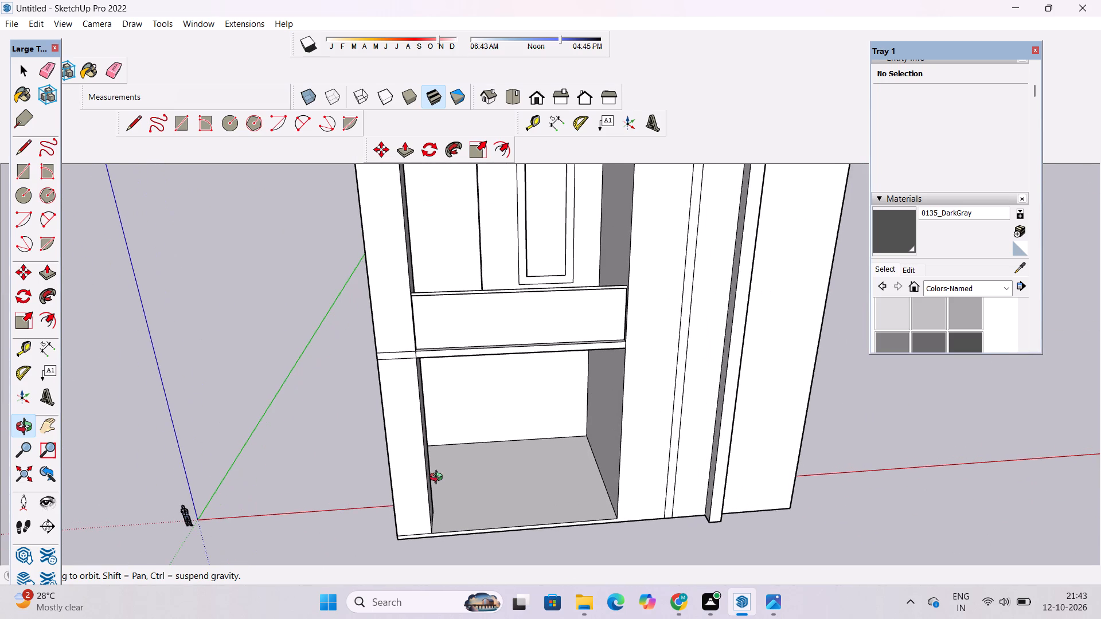
pyautogui.keyDown('shift'); pyautogui.moveTo(440, 479); pyautogui.dragTo(439, 445); pyautogui.keyUp('shift')
pyautogui.moveTo(439, 447); pyautogui.dragTo(444, 467)
pyautogui.moveTo(446, 473); pyautogui.dragTo(444, 461)
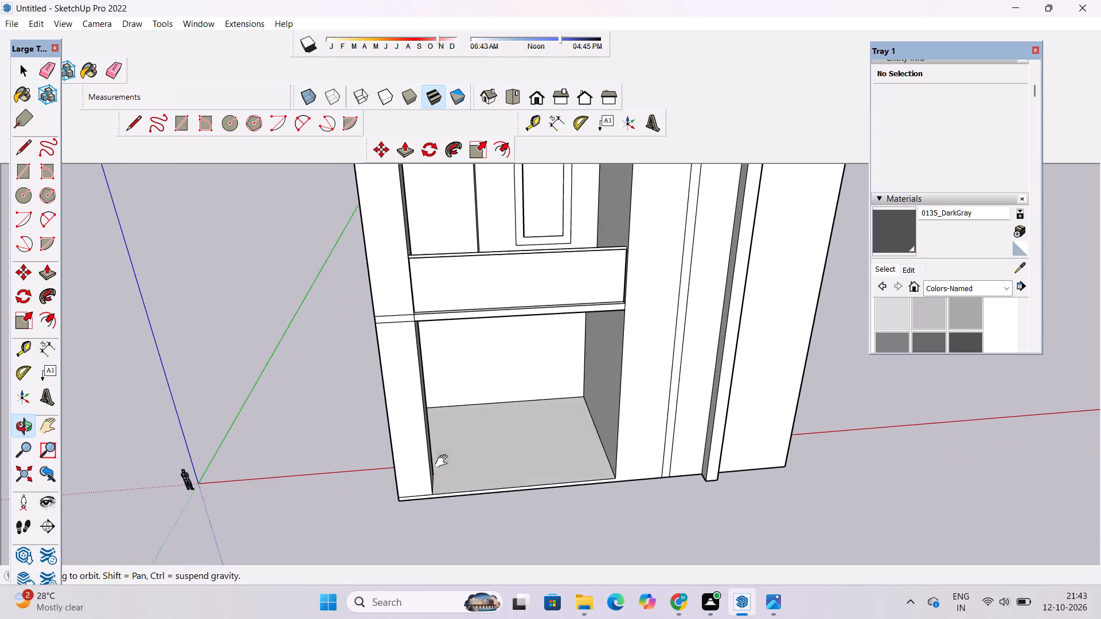
pyautogui.moveTo(444, 461); pyautogui.dragTo(442, 449)
pyautogui.scroll(-1, 491, 452)
pyautogui.keyDown('shift'); pyautogui.moveTo(566, 477); pyautogui.dragTo(534, 485); pyautogui.keyUp('shift')
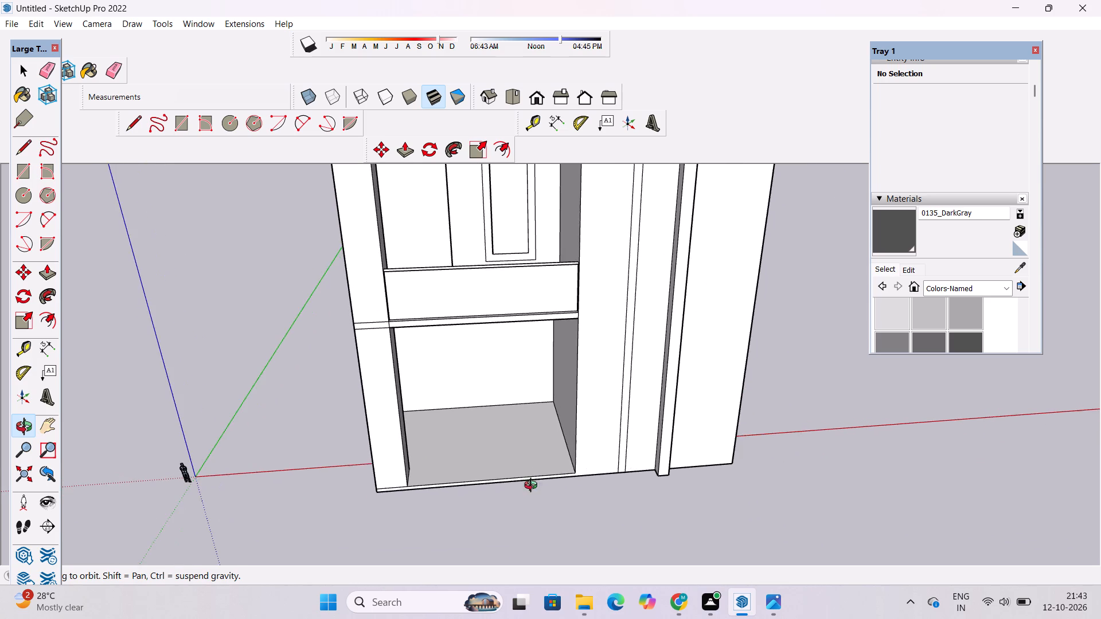
pyautogui.moveTo(540, 488); pyautogui.dragTo(520, 437)
pyautogui.keyDown('shift'); pyautogui.moveTo(577, 431); pyautogui.dragTo(513, 486); pyautogui.keyUp('shift')
pyautogui.moveTo(671, 480); pyautogui.dragTo(381, 503)
pyautogui.keyDown('shift'); pyautogui.moveTo(430, 413); pyautogui.dragTo(458, 492); pyautogui.keyUp('shift')
# Erase the seam edges on the upper balcony slab's top and front faces where it meets its extension along the wall.
pyautogui.keyDown('shift'); pyautogui.scroll(5, 524, 374); pyautogui.keyUp('shift')
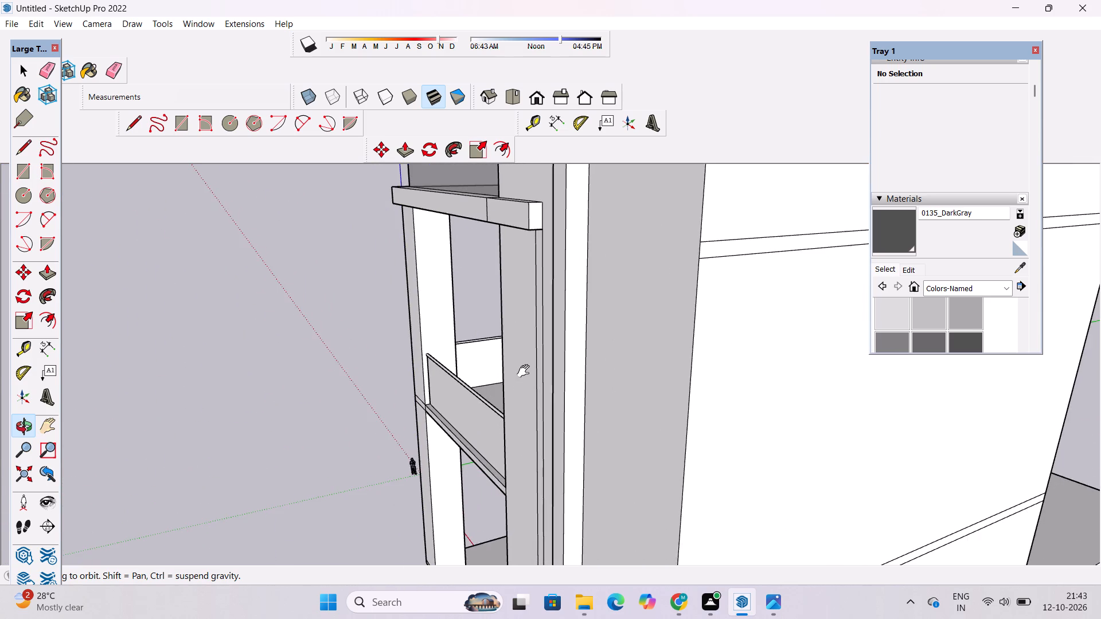
pyautogui.keyDown('shift'); pyautogui.moveTo(521, 365); pyautogui.dragTo(537, 417); pyautogui.keyUp('shift')
pyautogui.moveTo(524, 319); pyautogui.dragTo(655, 467)
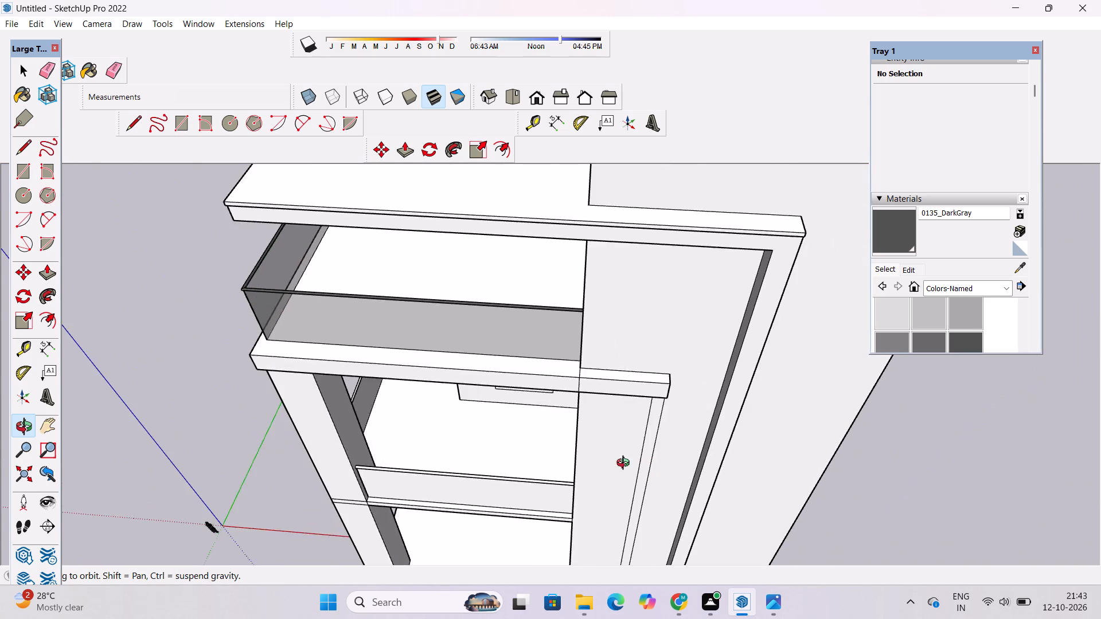
pyautogui.moveTo(626, 464); pyautogui.dragTo(708, 462)
pyautogui.keyDown('shift'); pyautogui.moveTo(615, 416); pyautogui.dragTo(604, 455); pyautogui.keyUp('shift')
pyautogui.moveTo(603, 450); pyautogui.dragTo(627, 433)
pyautogui.press('e')
pyautogui.scroll(4, 622, 389)
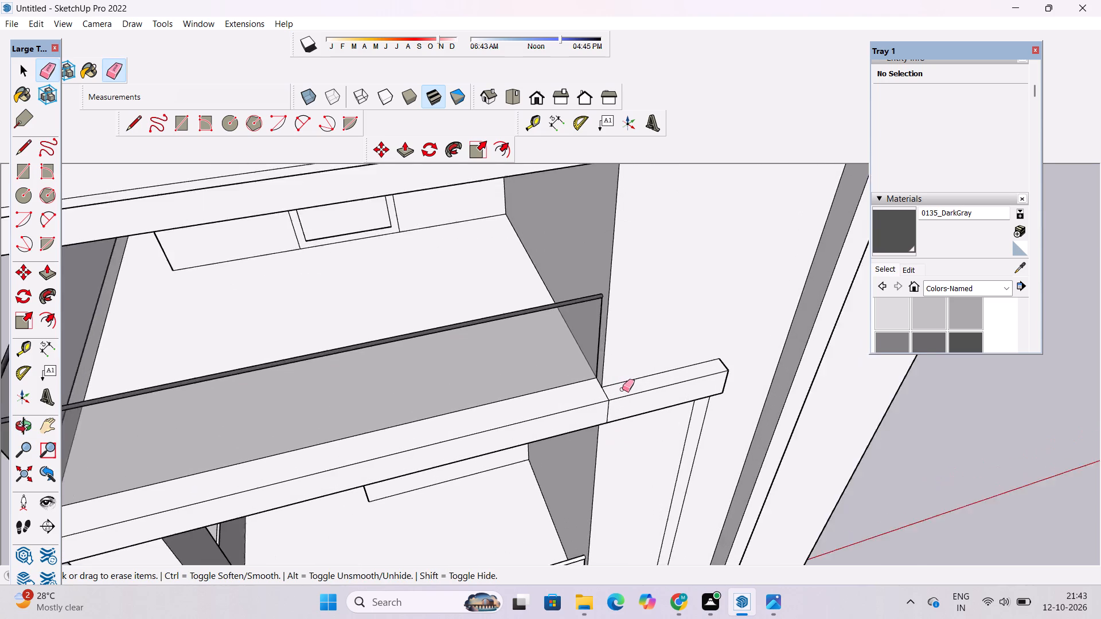
pyautogui.scroll(4, 622, 389)
pyautogui.moveTo(620, 389); pyautogui.dragTo(581, 393)
pyautogui.moveTo(618, 418); pyautogui.dragTo(586, 421)
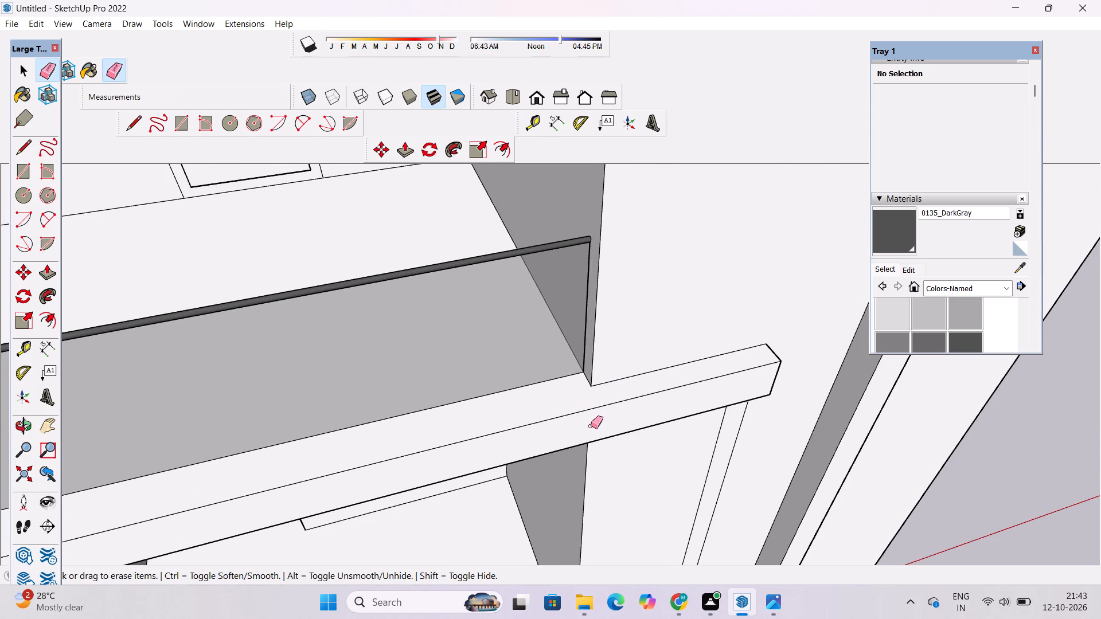
# Erase the matching seam edge on the underside of the upper balcony slab at the wall corner.
pyautogui.press('o')
pyautogui.moveTo(661, 521); pyautogui.dragTo(620, 268)
pyautogui.keyDown('shift'); pyautogui.moveTo(616, 277); pyautogui.dragTo(640, 358); pyautogui.keyUp('shift')
pyautogui.moveTo(631, 352); pyautogui.dragTo(572, 304)
pyautogui.keyDown('shift'); pyautogui.moveTo(536, 291); pyautogui.dragTo(576, 353); pyautogui.keyUp('shift')
pyautogui.moveTo(543, 334); pyautogui.dragTo(545, 311)
pyautogui.press('e')
pyautogui.scroll(3, 554, 299)
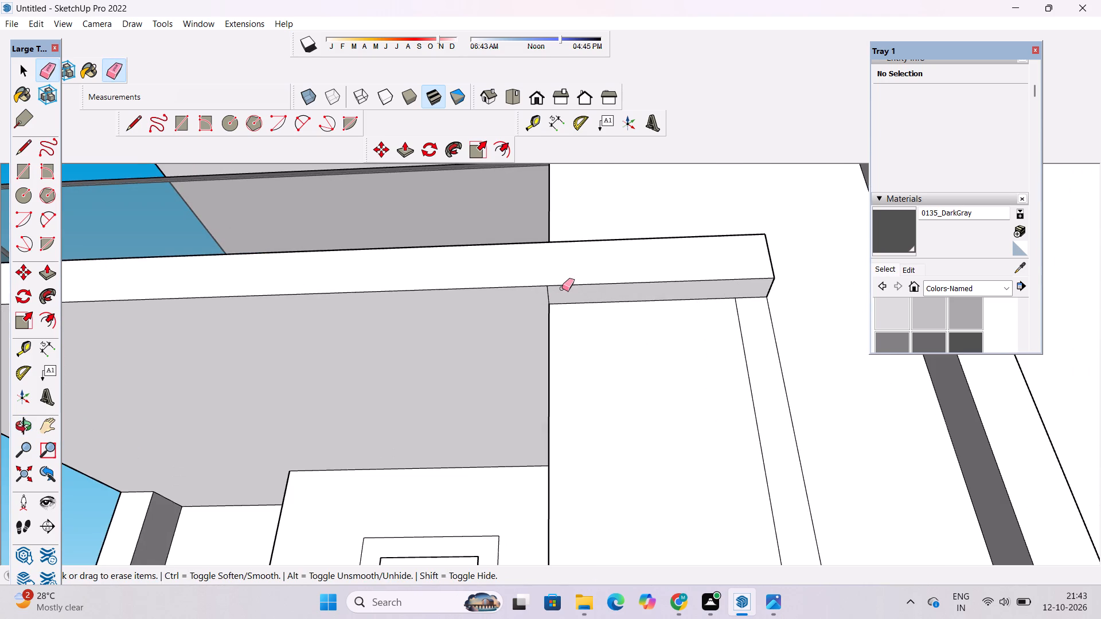
pyautogui.moveTo(562, 288); pyautogui.dragTo(545, 296)
# Push/Pull the narrow wall strip beneath the upper balcony slab's extension out 2' to line up with the slab's front face.
pyautogui.press('o')
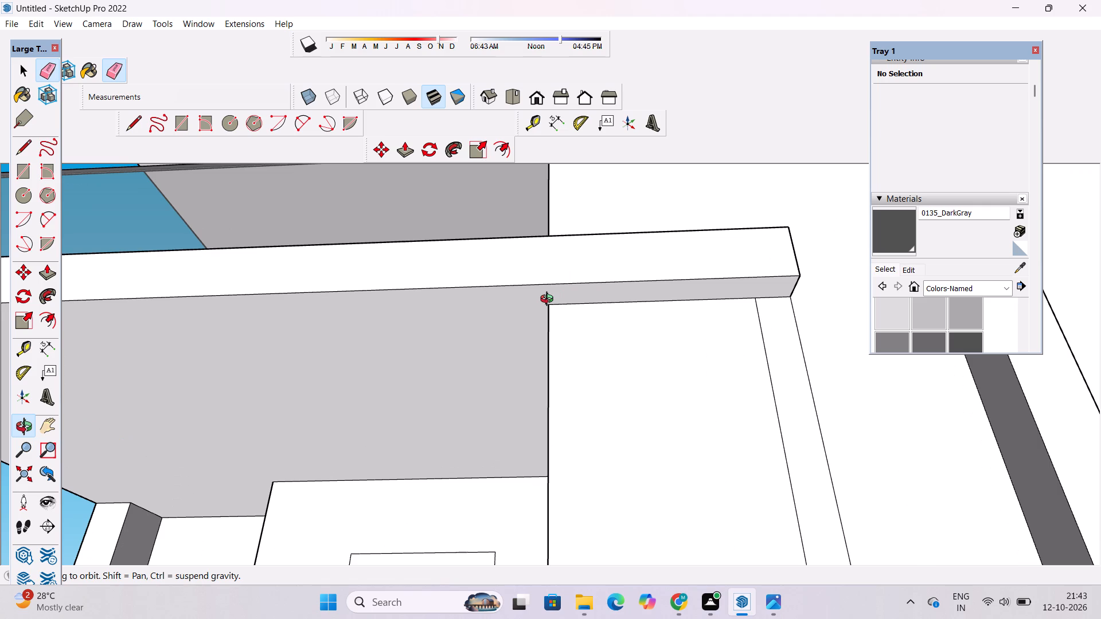
pyautogui.scroll(-3, 549, 300)
pyautogui.scroll(3, 549, 300)
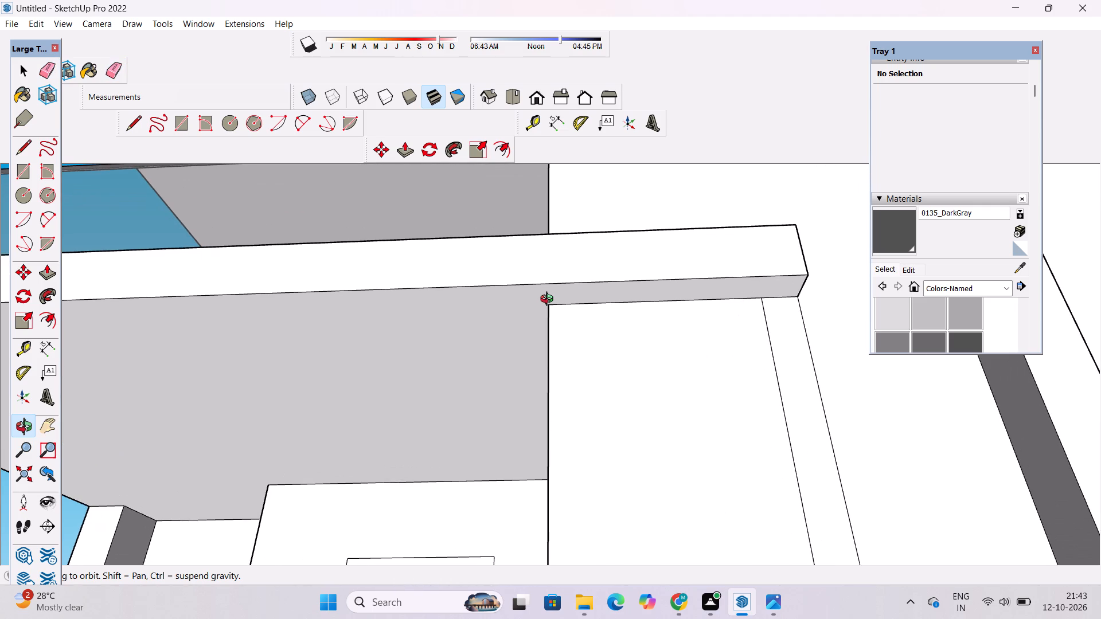
pyautogui.scroll(-5, 549, 300)
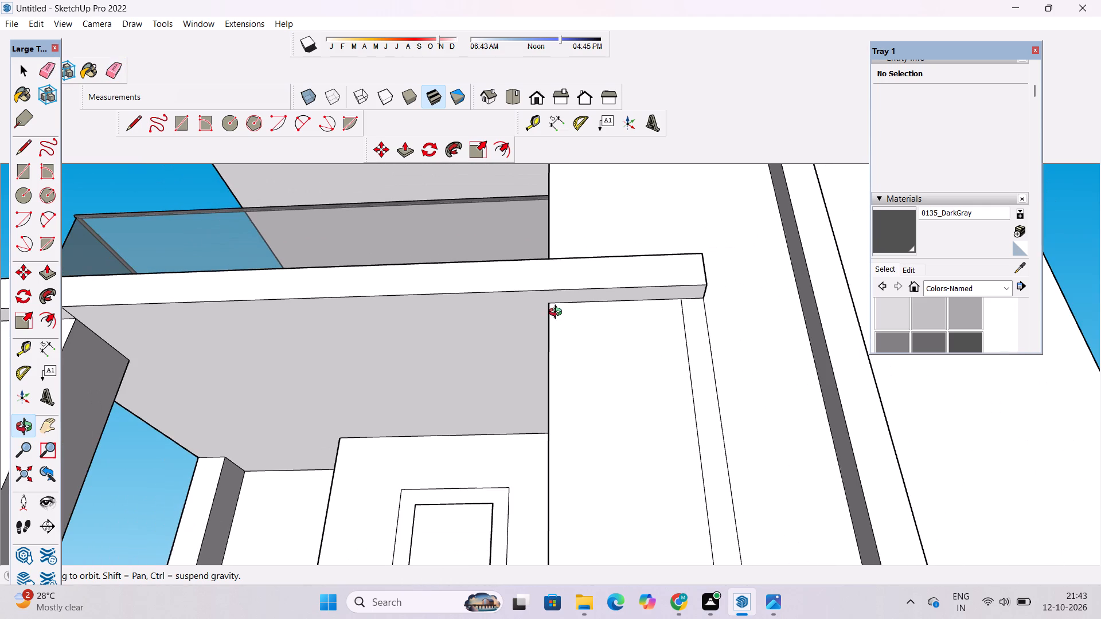
pyautogui.scroll(-1, 576, 317)
pyautogui.keyDown('shift'); pyautogui.moveTo(574, 338); pyautogui.dragTo(607, 202); pyautogui.keyUp('shift')
pyautogui.moveTo(661, 254); pyautogui.dragTo(650, 334)
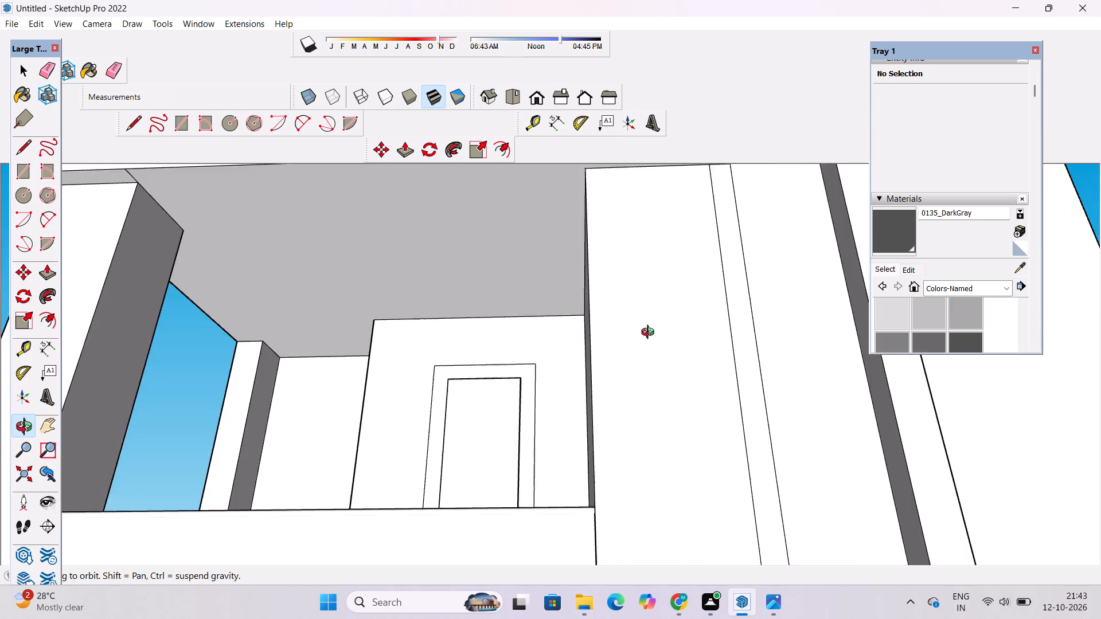
pyautogui.moveTo(650, 334); pyautogui.dragTo(631, 371)
pyautogui.scroll(-6, 620, 366)
pyautogui.keyDown('shift'); pyautogui.moveTo(642, 379); pyautogui.dragTo(630, 373); pyautogui.keyUp('shift')
pyautogui.moveTo(657, 383); pyautogui.dragTo(556, 421)
pyautogui.keyDown('shift'); pyautogui.moveTo(551, 427); pyautogui.dragTo(637, 283); pyautogui.keyUp('shift')
pyautogui.moveTo(640, 307); pyautogui.dragTo(594, 342)
pyautogui.scroll(-5, 584, 347)
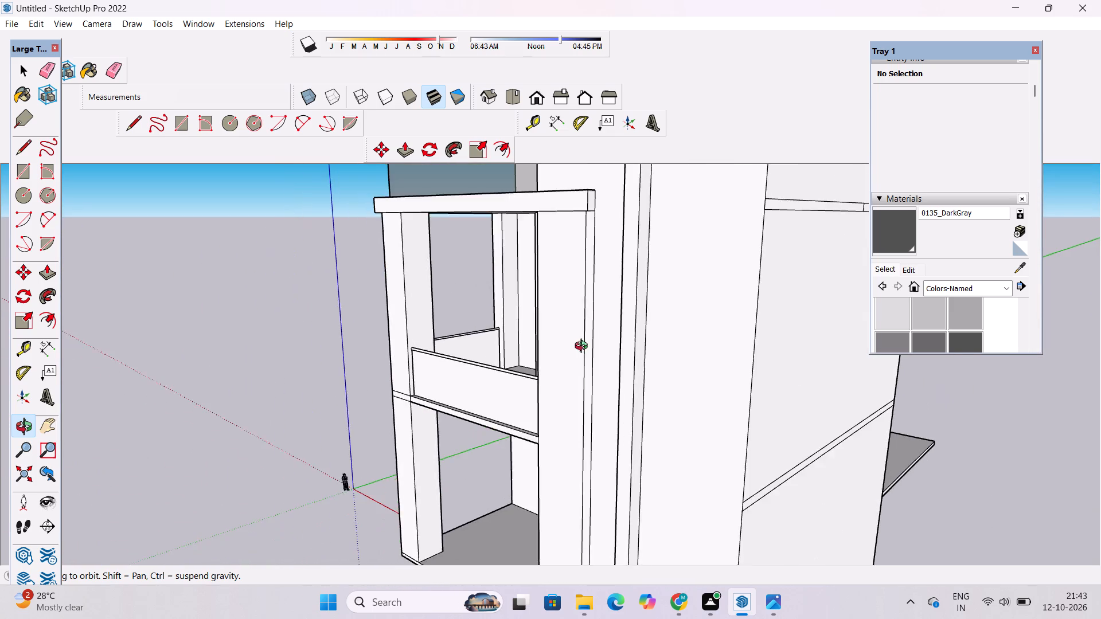
pyautogui.keyDown('shift'); pyautogui.moveTo(588, 343); pyautogui.dragTo(658, 296); pyautogui.keyUp('shift')
pyautogui.moveTo(647, 314); pyautogui.dragTo(614, 332)
pyautogui.press('p')
pyautogui.scroll(2, 623, 289)
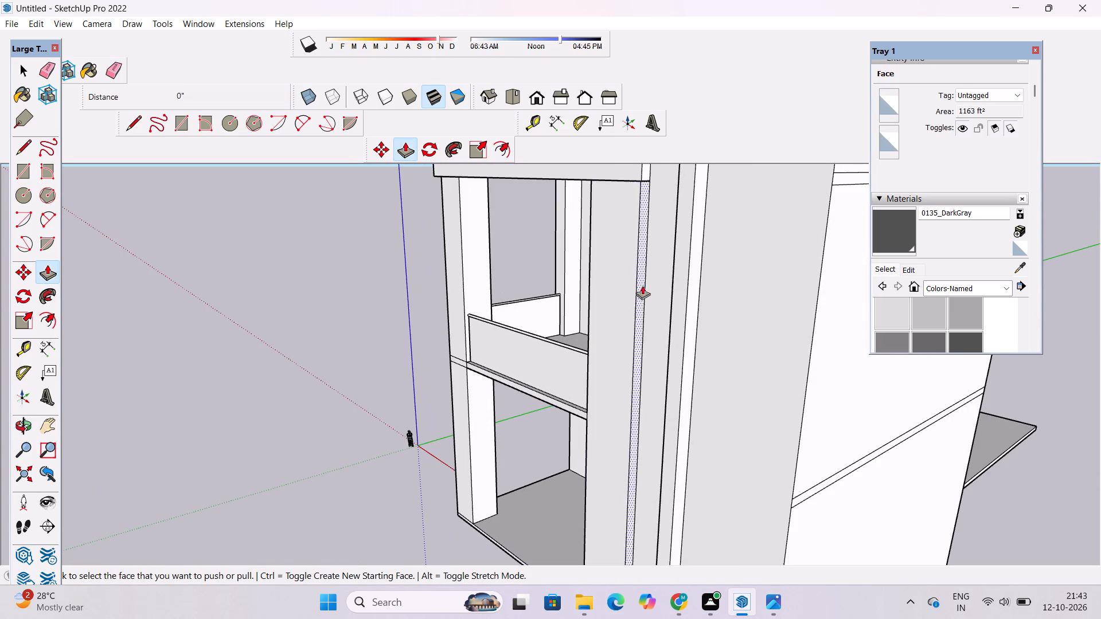
pyautogui.click(637, 310)
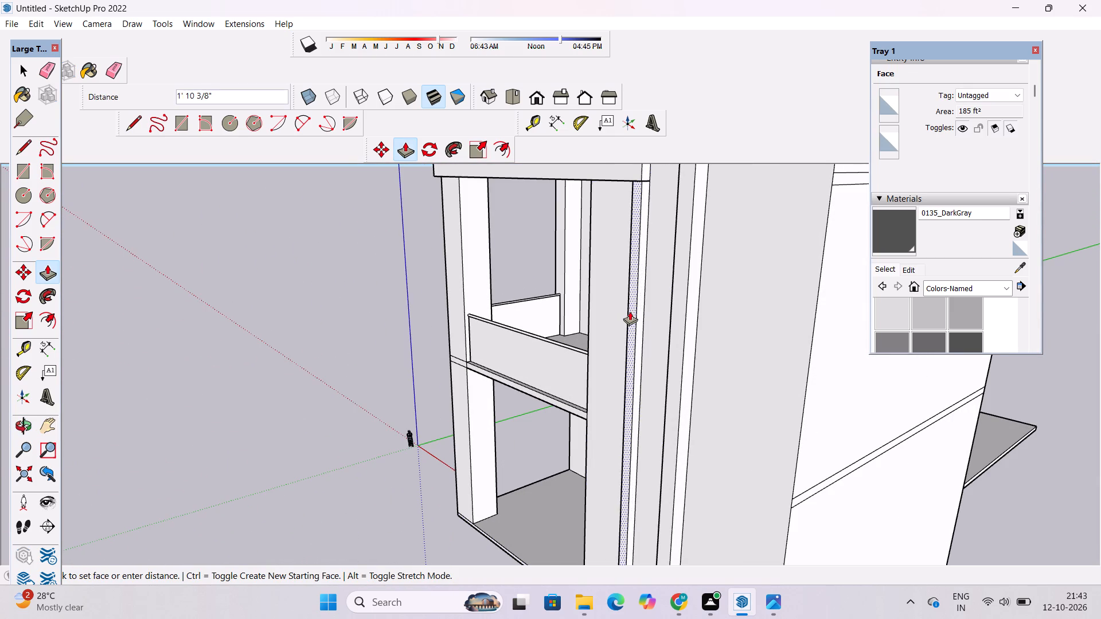
pyautogui.scroll(-3, 617, 313)
pyautogui.click(634, 200)
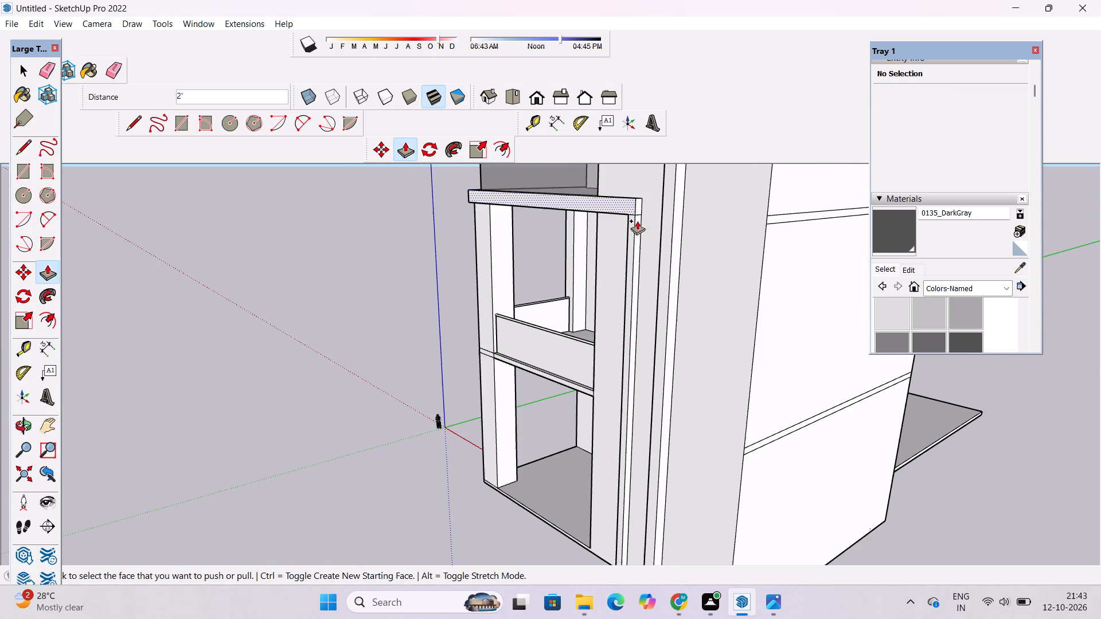
# Erase the seam edges on the front and side faces where the slab's end meets the vertical wall strip.
pyautogui.press('o')
pyautogui.scroll(-5, 639, 238)
pyautogui.moveTo(542, 308); pyautogui.dragTo(665, 354)
pyautogui.scroll(5, 661, 293)
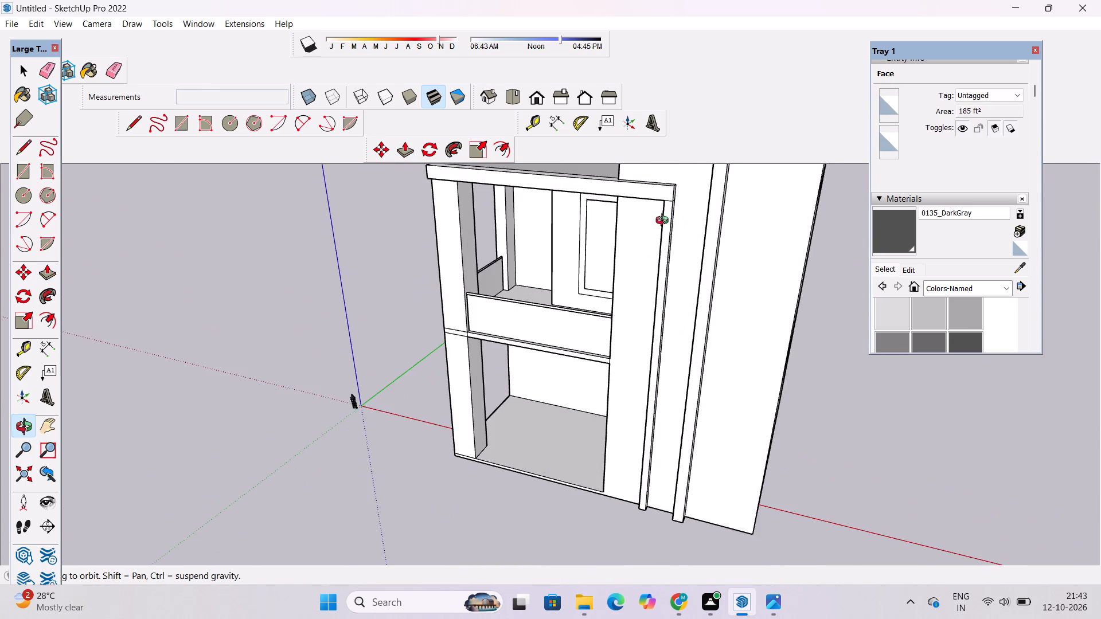
pyautogui.scroll(6, 665, 222)
pyautogui.keyDown('shift'); pyautogui.moveTo(671, 211); pyautogui.dragTo(662, 246); pyautogui.keyUp('shift')
pyautogui.scroll(4, 669, 235)
pyautogui.moveTo(710, 219); pyautogui.dragTo(612, 236)
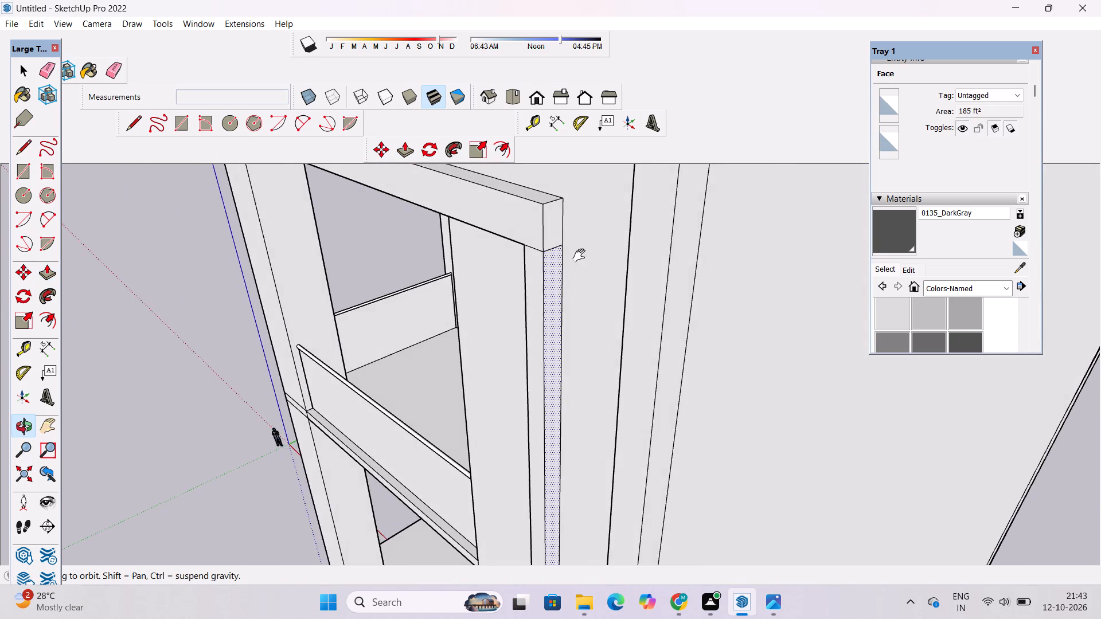
pyautogui.keyDown('shift'); pyautogui.scroll(4, 536, 252); pyautogui.keyUp('shift')
pyautogui.keyDown('shift'); pyautogui.moveTo(544, 264); pyautogui.dragTo(554, 314); pyautogui.keyUp('shift')
pyautogui.moveTo(556, 325); pyautogui.dragTo(558, 277)
pyautogui.press('e')
pyautogui.scroll(4, 558, 275)
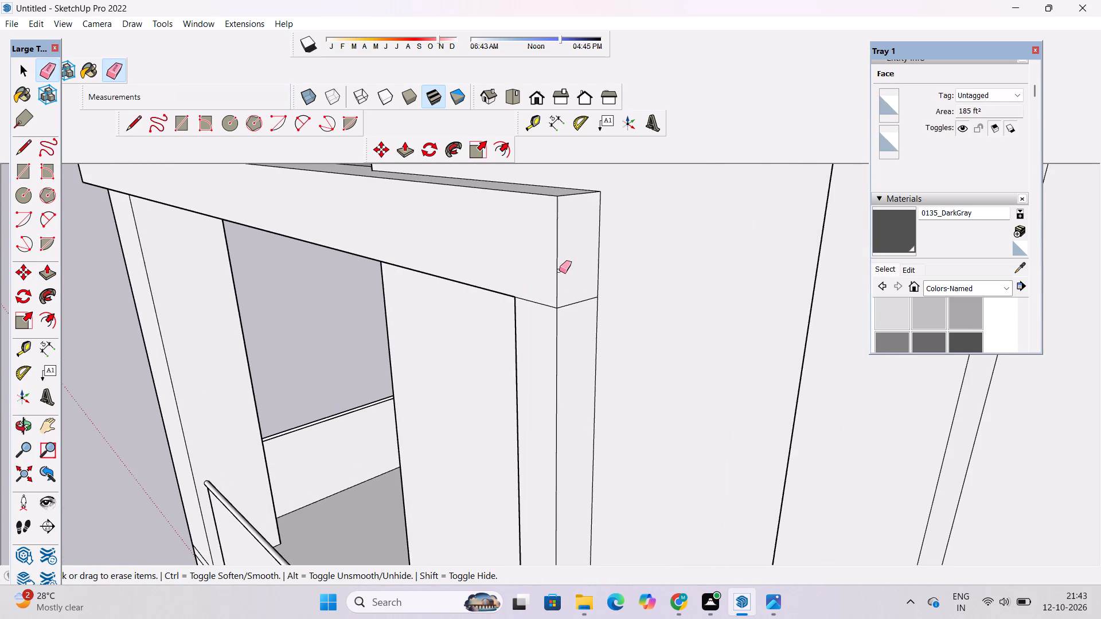
pyautogui.moveTo(576, 271); pyautogui.dragTo(578, 312)
pyautogui.moveTo(539, 271); pyautogui.dragTo(541, 312)
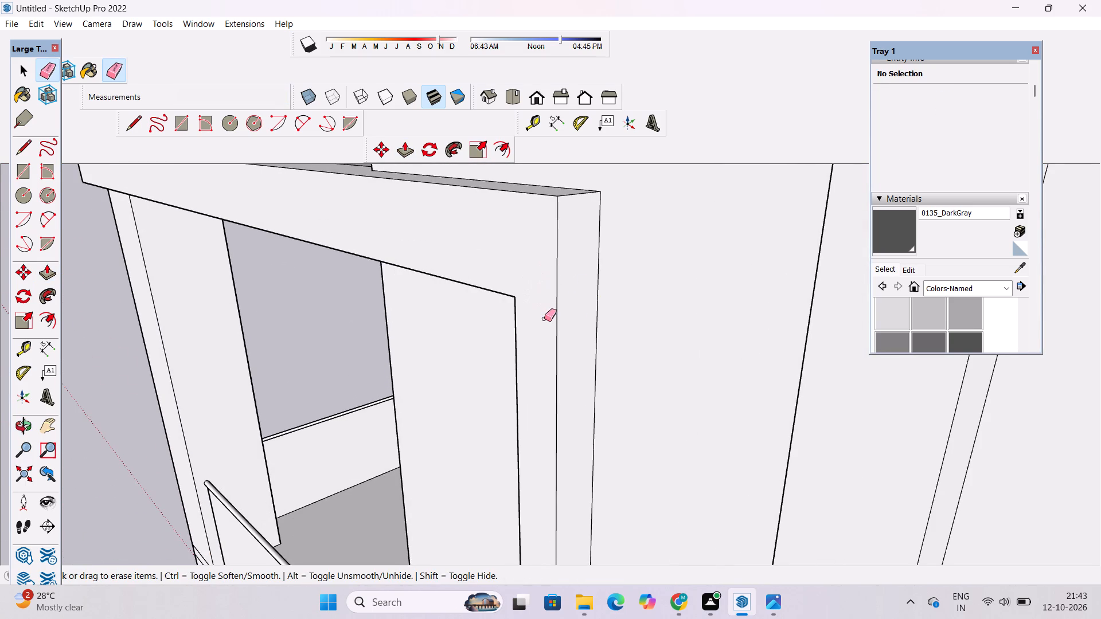
# Examine the base of the vertical wall strips and the ground-floor opening from the front and from below.
pyautogui.press('o')
pyautogui.scroll(-13, 598, 279)
pyautogui.moveTo(360, 394); pyautogui.dragTo(632, 377)
pyautogui.scroll(-4, 698, 356)
pyautogui.keyDown('shift'); pyautogui.moveTo(769, 367); pyautogui.dragTo(579, 316); pyautogui.keyUp('shift')
pyautogui.scroll(-5, 587, 354)
pyautogui.keyDown('shift'); pyautogui.moveTo(481, 418); pyautogui.dragTo(497, 332); pyautogui.keyUp('shift')
pyautogui.moveTo(642, 403); pyautogui.dragTo(659, 449)
pyautogui.scroll(3, 591, 384)
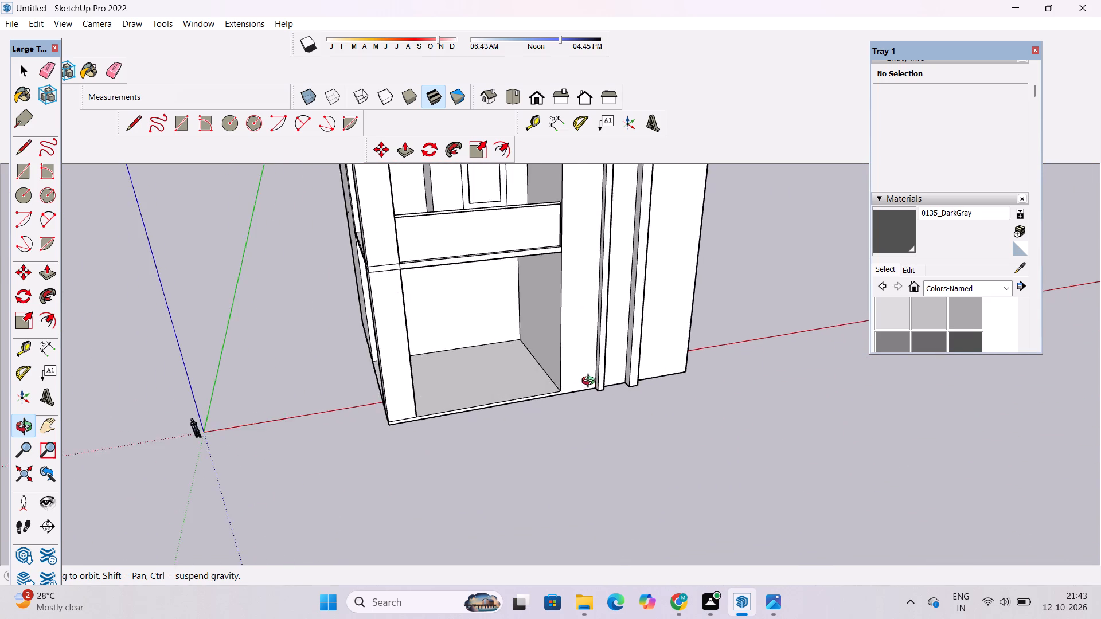
pyautogui.keyDown('shift'); pyautogui.moveTo(593, 384); pyautogui.dragTo(612, 452); pyautogui.keyUp('shift')
pyautogui.moveTo(626, 479); pyautogui.dragTo(610, 328)
pyautogui.scroll(8, 671, 471)
pyautogui.moveTo(629, 512); pyautogui.dragTo(599, 359)
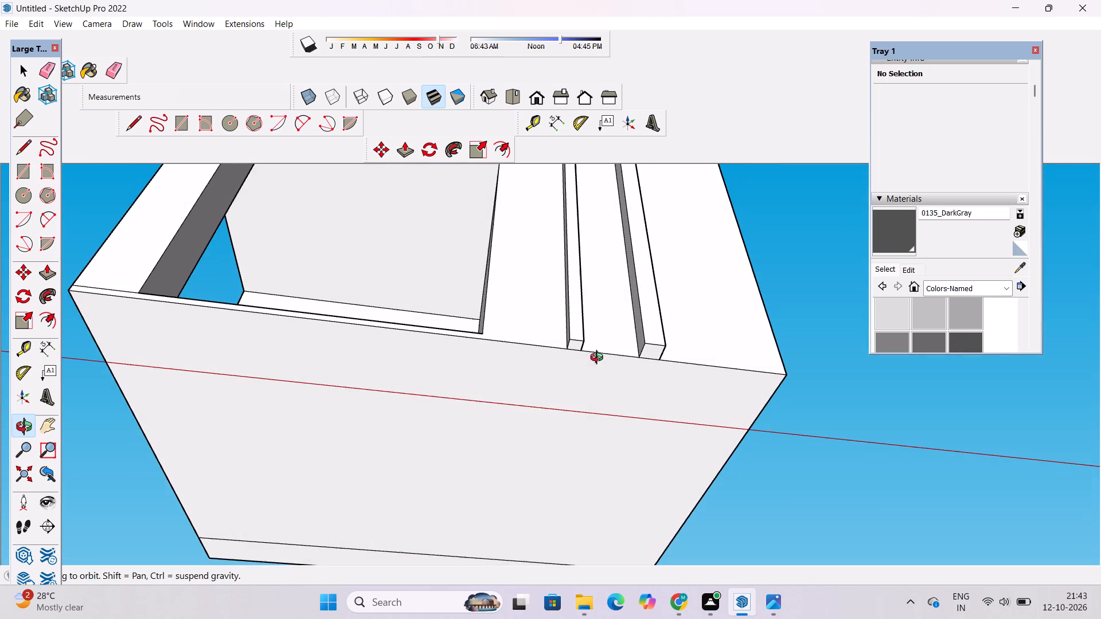
pyautogui.scroll(-4, 573, 371)
pyautogui.moveTo(589, 329); pyautogui.dragTo(604, 489)
pyautogui.keyDown('shift'); pyautogui.moveTo(589, 500); pyautogui.dragTo(592, 381); pyautogui.keyUp('shift')
pyautogui.scroll(-5, 594, 372)
pyautogui.moveTo(598, 405); pyautogui.dragTo(604, 532)
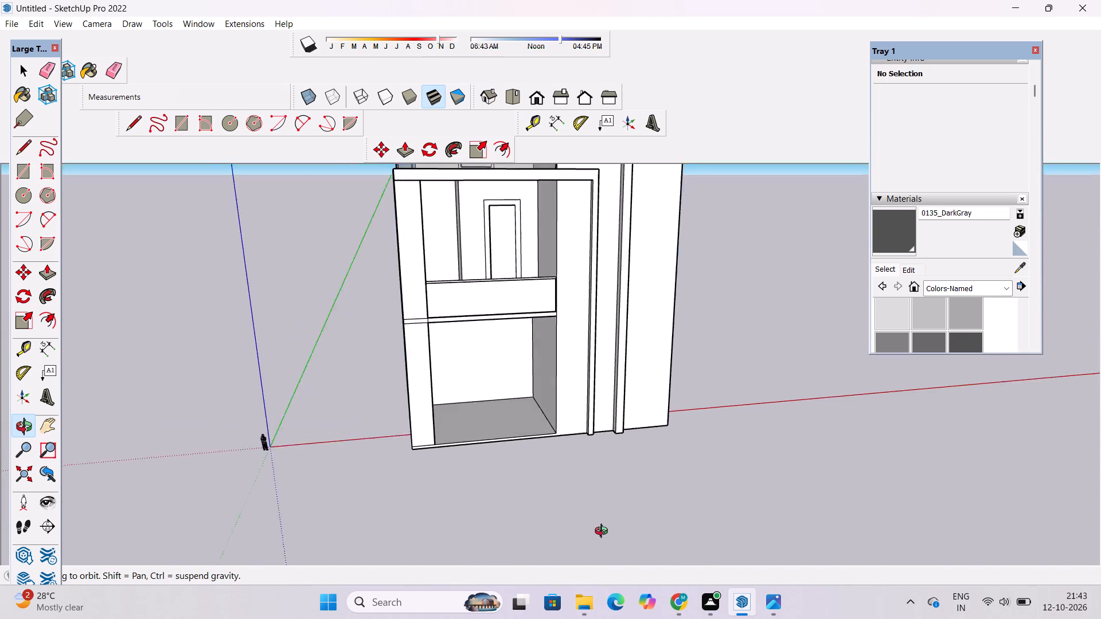
pyautogui.moveTo(604, 532); pyautogui.dragTo(606, 550)
# Draw a line from the ground-floor opening's front floor corner by the strip wall straight down to the wall's base edge.
pyautogui.scroll(3, 559, 487)
pyautogui.keyDown('shift'); pyautogui.moveTo(557, 479); pyautogui.dragTo(572, 487); pyautogui.keyUp('shift')
pyautogui.moveTo(573, 487); pyautogui.dragTo(588, 535)
pyautogui.scroll(7, 565, 441)
pyautogui.keyDown('shift'); pyautogui.moveTo(571, 434); pyautogui.dragTo(571, 476); pyautogui.keyUp('shift')
pyautogui.moveTo(572, 484); pyautogui.dragTo(568, 363)
pyautogui.scroll(7, 594, 418)
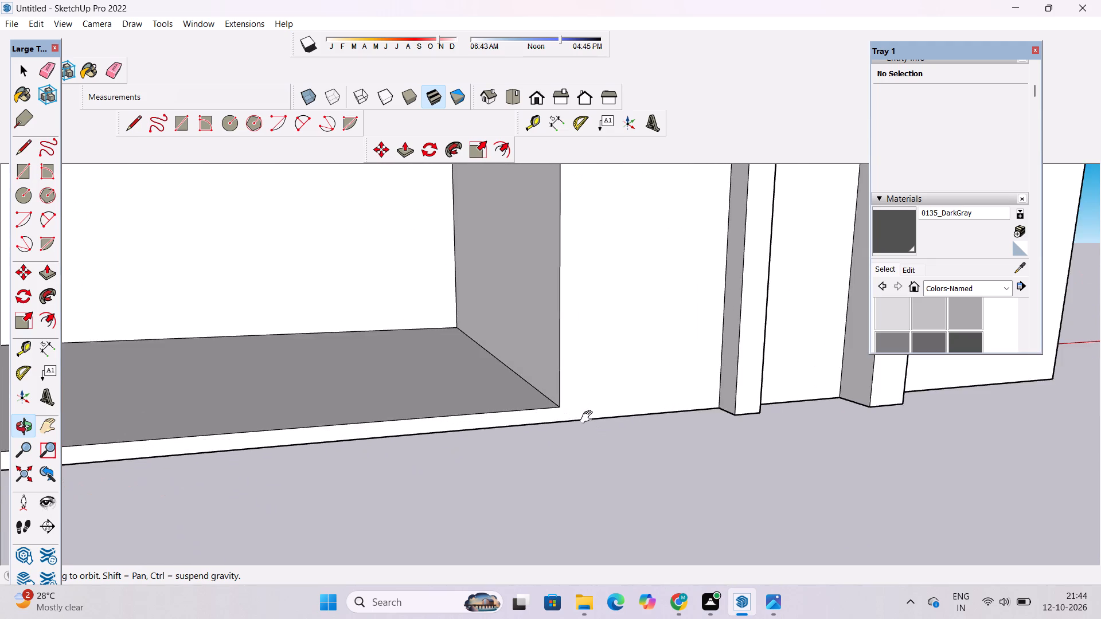
pyautogui.keyDown('shift'); pyautogui.moveTo(589, 417); pyautogui.dragTo(530, 408); pyautogui.keyUp('shift')
pyautogui.keyDown('shift'); pyautogui.moveTo(517, 435); pyautogui.dragTo(520, 389); pyautogui.keyUp('shift')
pyautogui.keyDown('shift'); pyautogui.moveTo(522, 396); pyautogui.dragTo(522, 421); pyautogui.keyUp('shift')
pyautogui.keyDown('shift'); pyautogui.moveTo(522, 423); pyautogui.dragTo(522, 409); pyautogui.keyUp('shift')
pyautogui.keyDown('shift'); pyautogui.moveTo(524, 405); pyautogui.dragTo(529, 414); pyautogui.keyUp('shift')
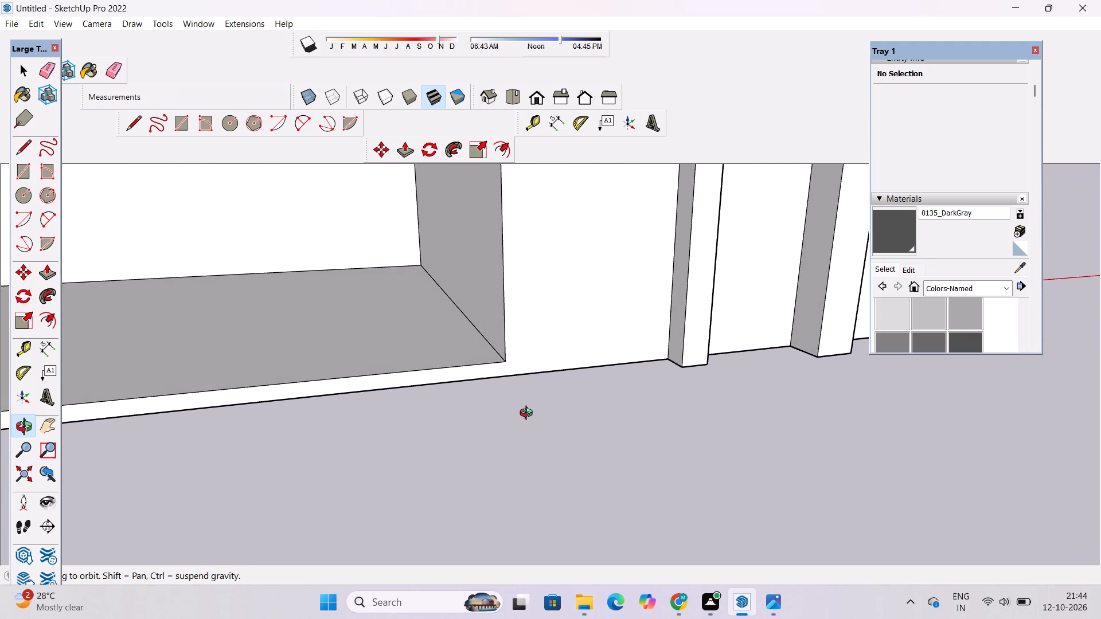
pyautogui.press('l')
pyautogui.scroll(4, 496, 330)
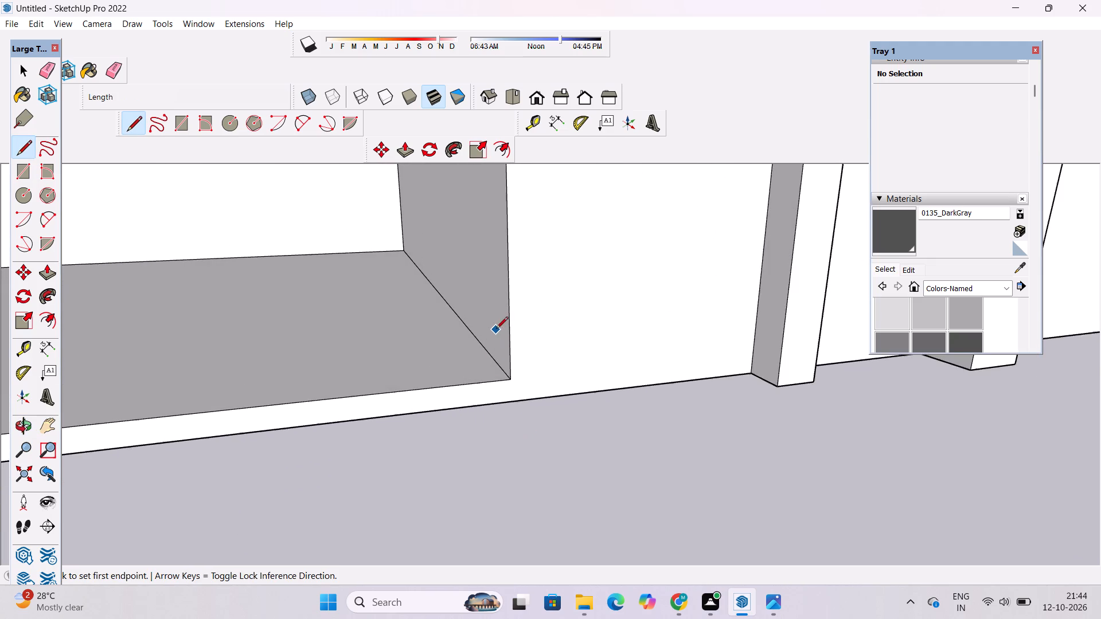
pyautogui.scroll(7, 512, 374)
pyautogui.click(508, 377)
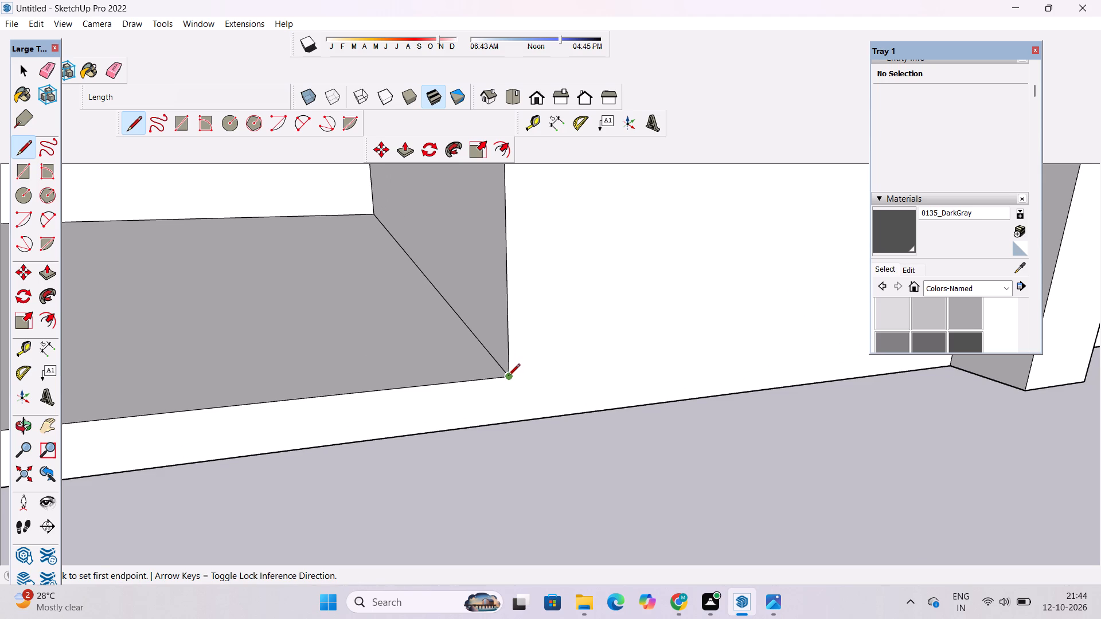
pyautogui.click(514, 422)
# Examine the ground-floor opening, its floor slab and the corner column from the front and the corner of the house.
pyautogui.press('o')
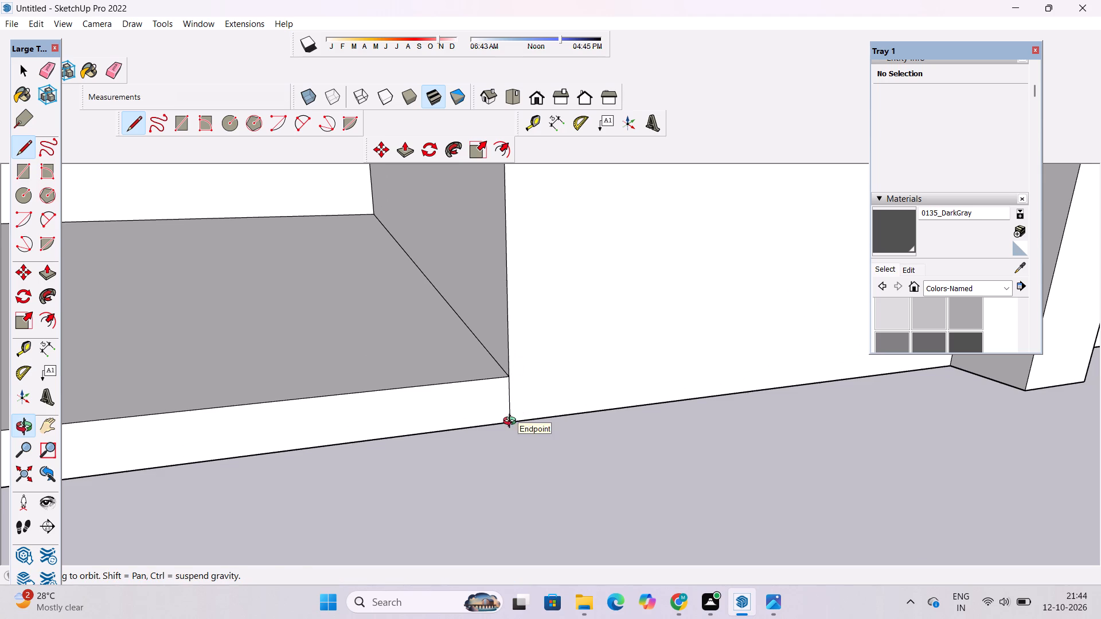
pyautogui.scroll(-14, 411, 324)
pyautogui.keyDown('shift'); pyautogui.moveTo(443, 409); pyautogui.dragTo(442, 381); pyautogui.keyUp('shift')
pyautogui.scroll(-4, 442, 374)
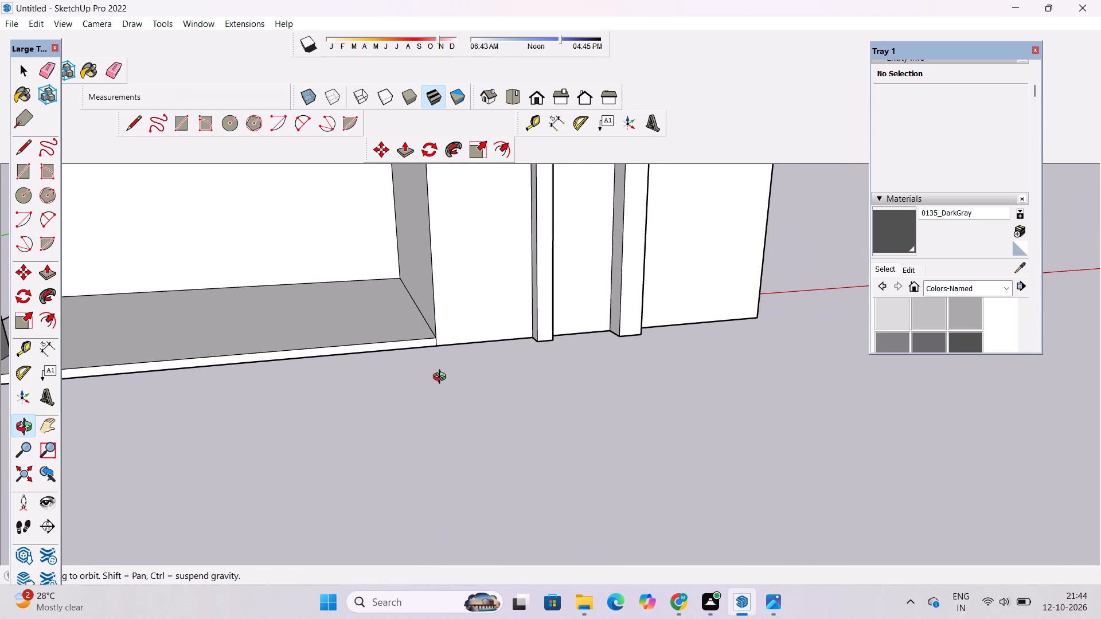
pyautogui.keyDown('shift'); pyautogui.moveTo(425, 385); pyautogui.dragTo(463, 355); pyautogui.keyUp('shift')
pyautogui.moveTo(464, 355); pyautogui.dragTo(451, 399)
pyautogui.scroll(-6, 449, 385)
pyautogui.keyDown('shift'); pyautogui.moveTo(427, 398); pyautogui.dragTo(482, 394); pyautogui.keyUp('shift')
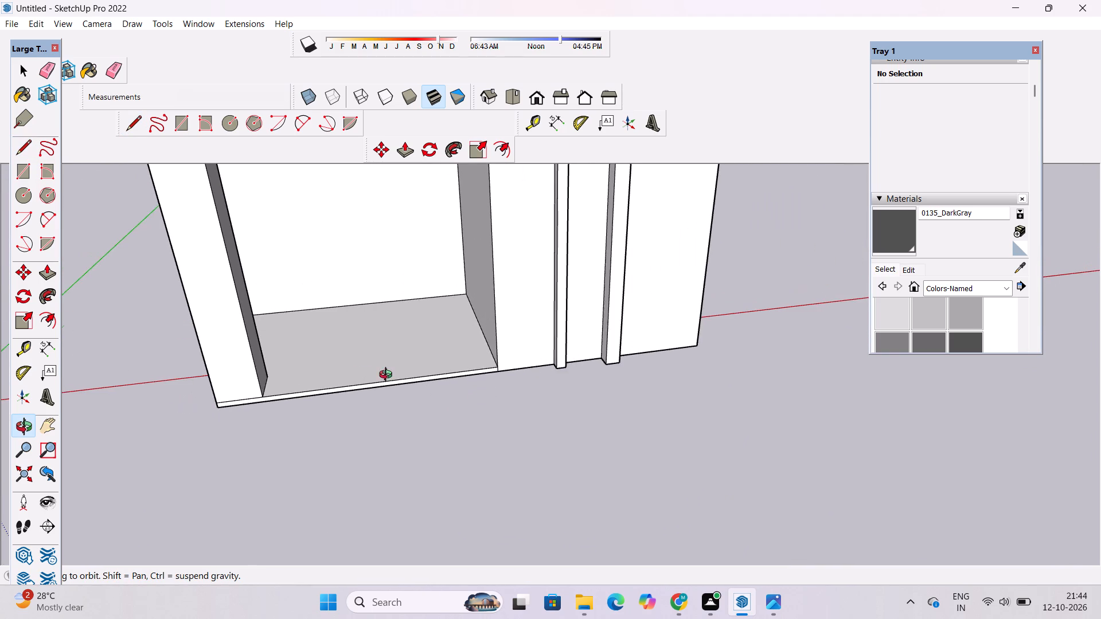
pyautogui.scroll(-2, 388, 376)
pyautogui.keyDown('shift'); pyautogui.moveTo(403, 399); pyautogui.dragTo(423, 436); pyautogui.keyUp('shift')
pyautogui.moveTo(227, 366); pyautogui.dragTo(311, 375)
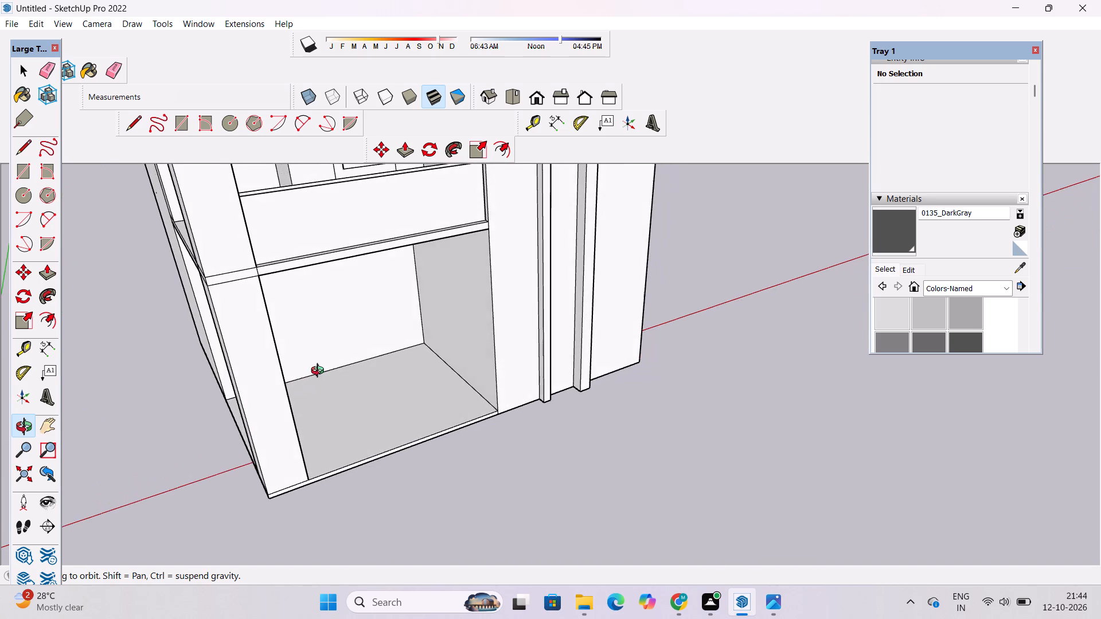
pyautogui.scroll(2, 270, 401)
pyautogui.keyDown('shift'); pyautogui.moveTo(268, 401); pyautogui.dragTo(302, 435); pyautogui.keyUp('shift')
pyautogui.moveTo(319, 467); pyautogui.dragTo(248, 375)
pyautogui.scroll(-3, 247, 369)
pyautogui.keyDown('shift'); pyautogui.moveTo(322, 389); pyautogui.dragTo(304, 387); pyautogui.keyUp('shift')
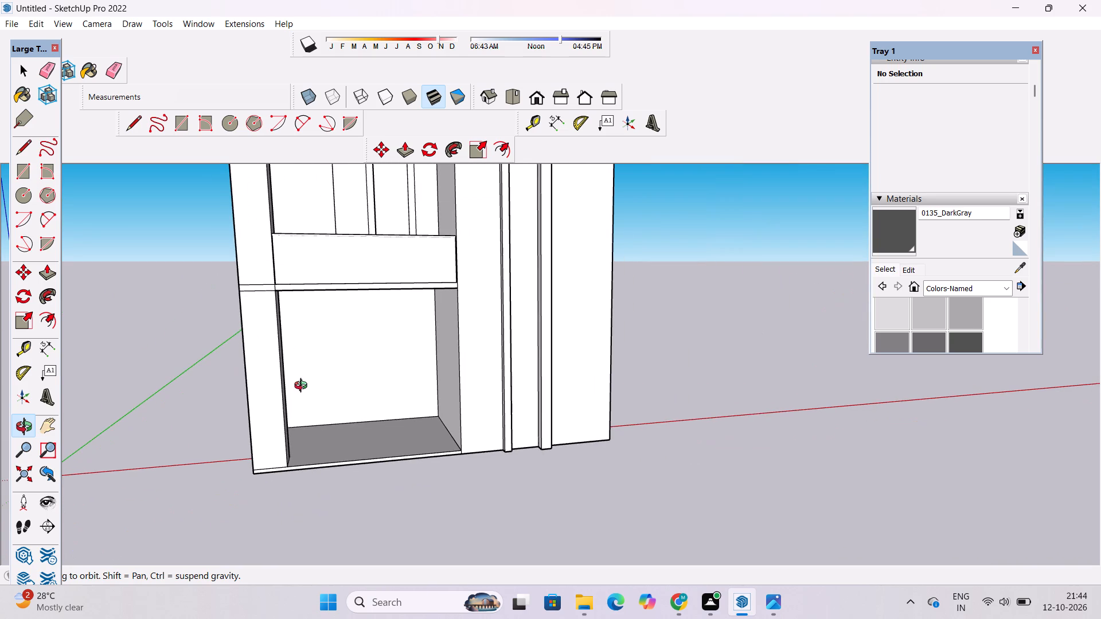
pyautogui.scroll(-5, 318, 387)
pyautogui.moveTo(294, 386); pyautogui.dragTo(212, 393)
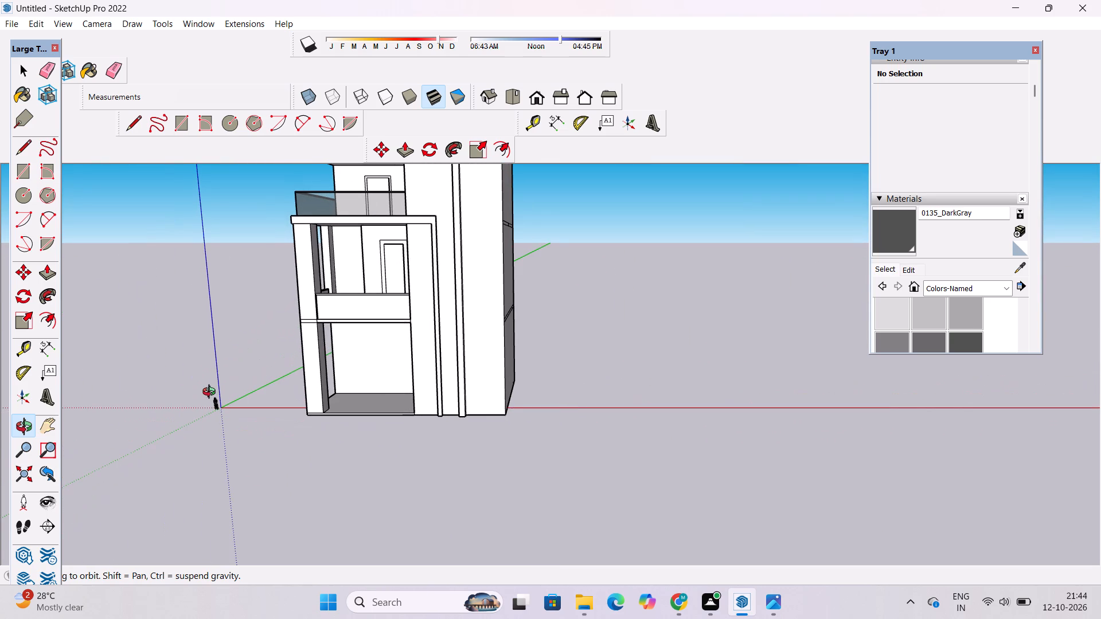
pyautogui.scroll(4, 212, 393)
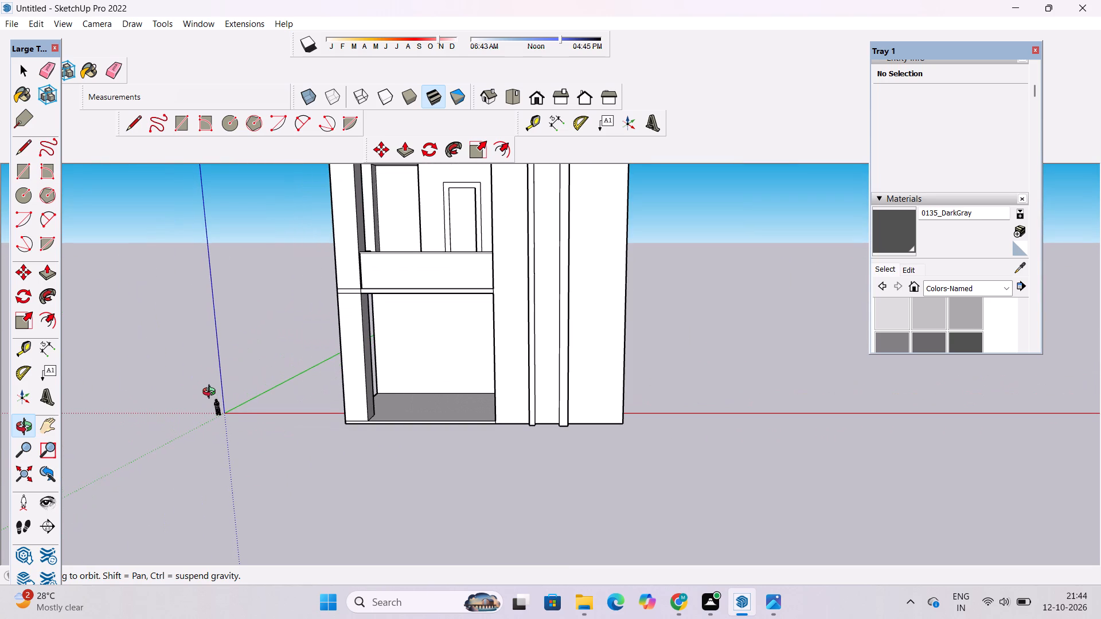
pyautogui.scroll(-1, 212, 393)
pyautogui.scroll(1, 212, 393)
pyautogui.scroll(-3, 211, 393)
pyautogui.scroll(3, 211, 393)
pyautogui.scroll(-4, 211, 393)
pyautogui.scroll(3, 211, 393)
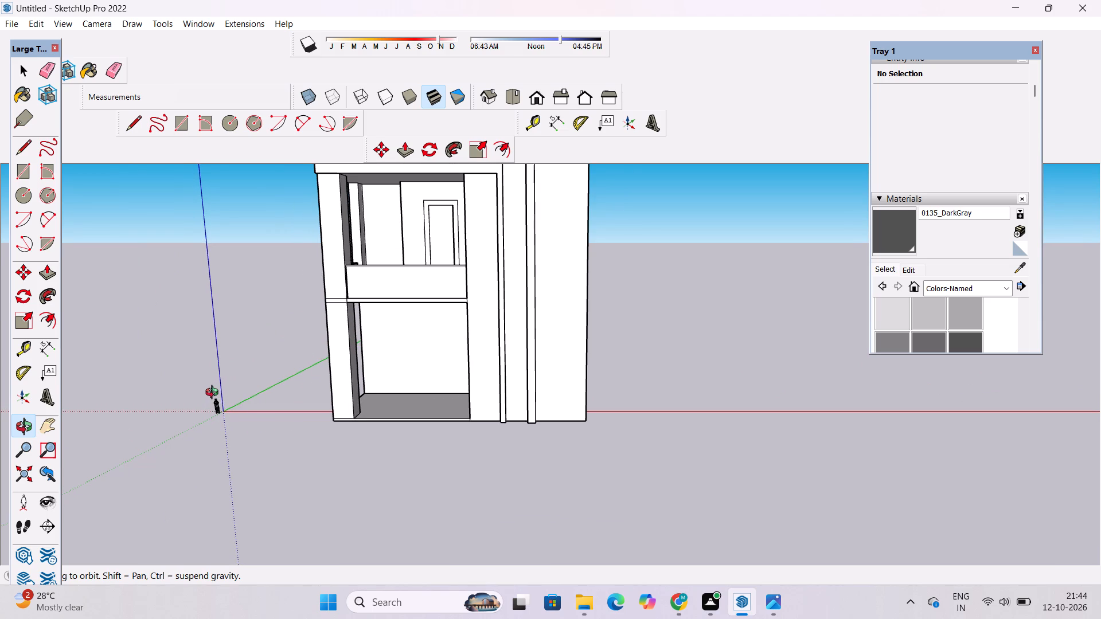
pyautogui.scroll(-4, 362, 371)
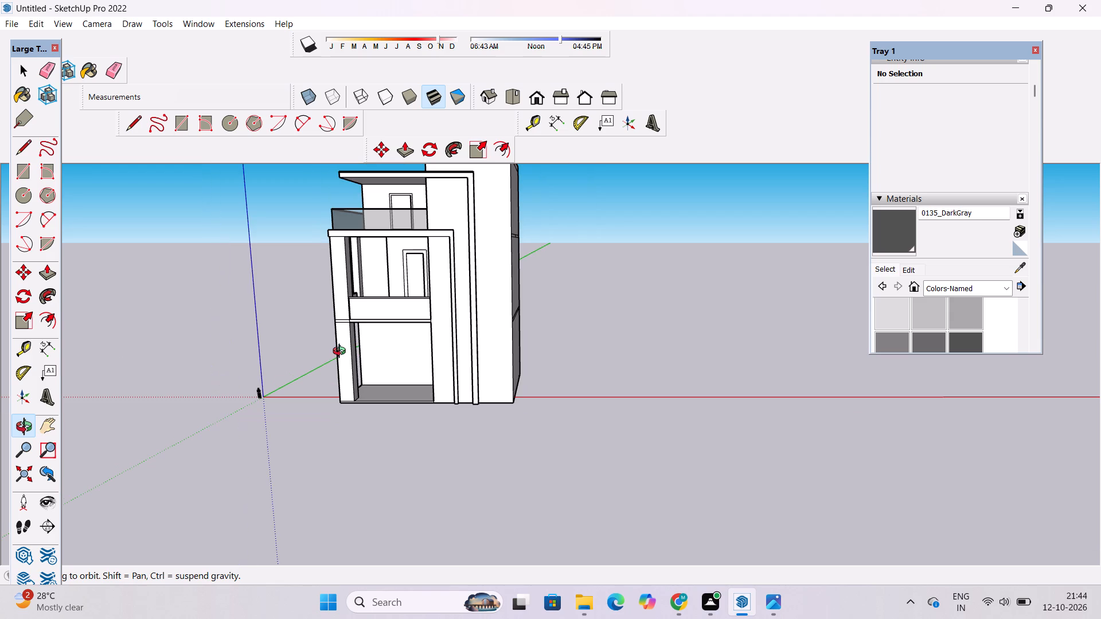
# Examine the ground-floor opening, its floor and back wall from the front and from the side of the house.
pyautogui.scroll(3, 337, 364)
pyautogui.moveTo(307, 375); pyautogui.dragTo(369, 385)
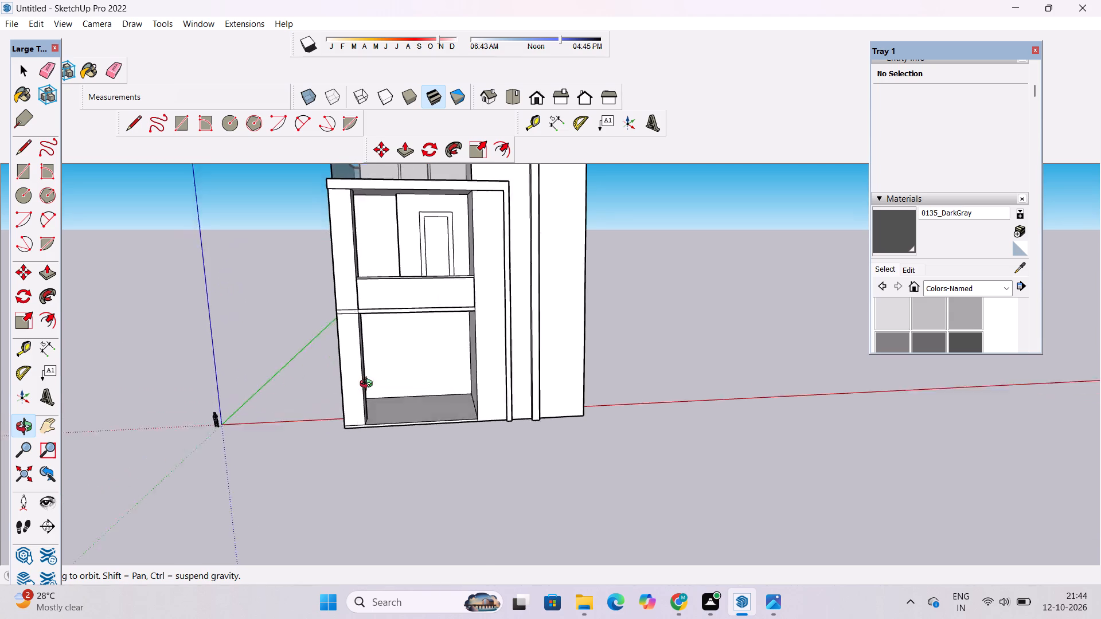
pyautogui.moveTo(369, 385); pyautogui.dragTo(670, 390)
pyautogui.scroll(1, 479, 410)
pyautogui.keyDown('shift'); pyautogui.moveTo(480, 429); pyautogui.dragTo(408, 394); pyautogui.keyUp('shift')
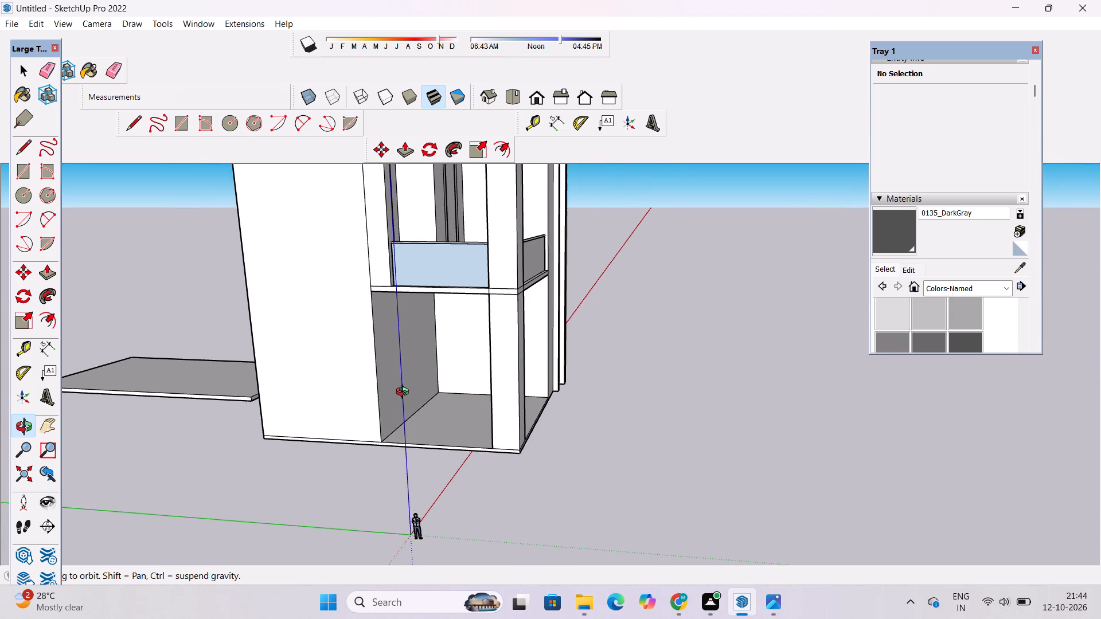
pyautogui.keyDown('shift'); pyautogui.moveTo(405, 397); pyautogui.dragTo(378, 379); pyautogui.keyUp('shift')
pyautogui.moveTo(377, 379); pyautogui.dragTo(372, 396)
pyautogui.scroll(4, 372, 396)
pyautogui.moveTo(371, 397); pyautogui.dragTo(87, 457)
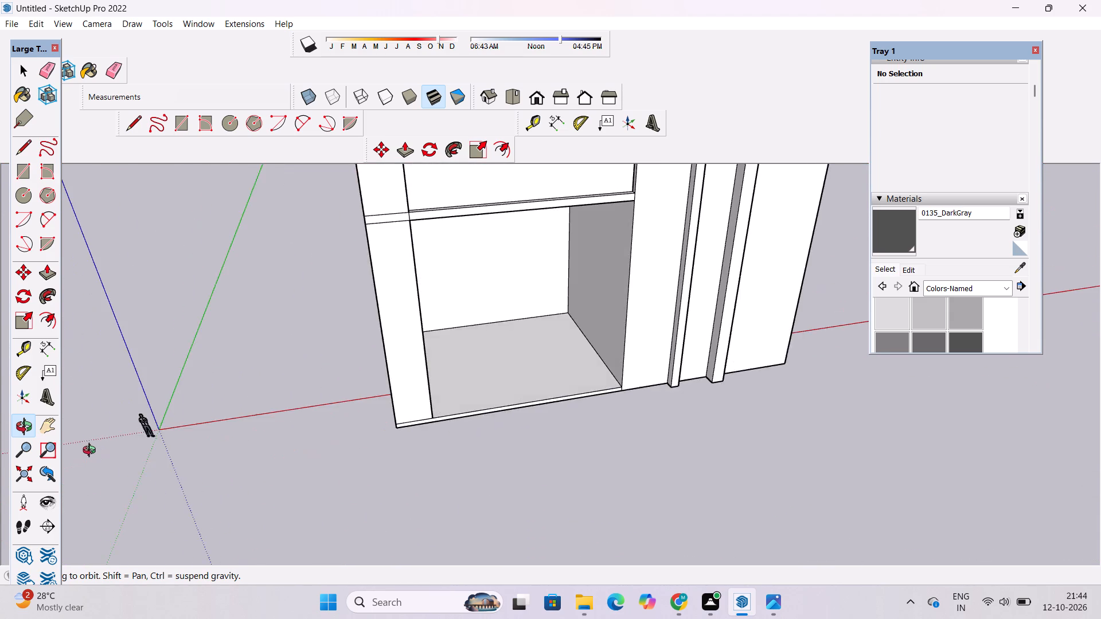
pyautogui.keyDown('shift'); pyautogui.moveTo(279, 389); pyautogui.dragTo(325, 512); pyautogui.keyUp('shift')
pyautogui.moveTo(346, 512); pyautogui.dragTo(323, 434)
pyautogui.scroll(4, 509, 445)
pyautogui.moveTo(495, 457); pyautogui.dragTo(424, 463)
pyautogui.keyDown('shift'); pyautogui.click(424, 463); pyautogui.keyUp('shift')
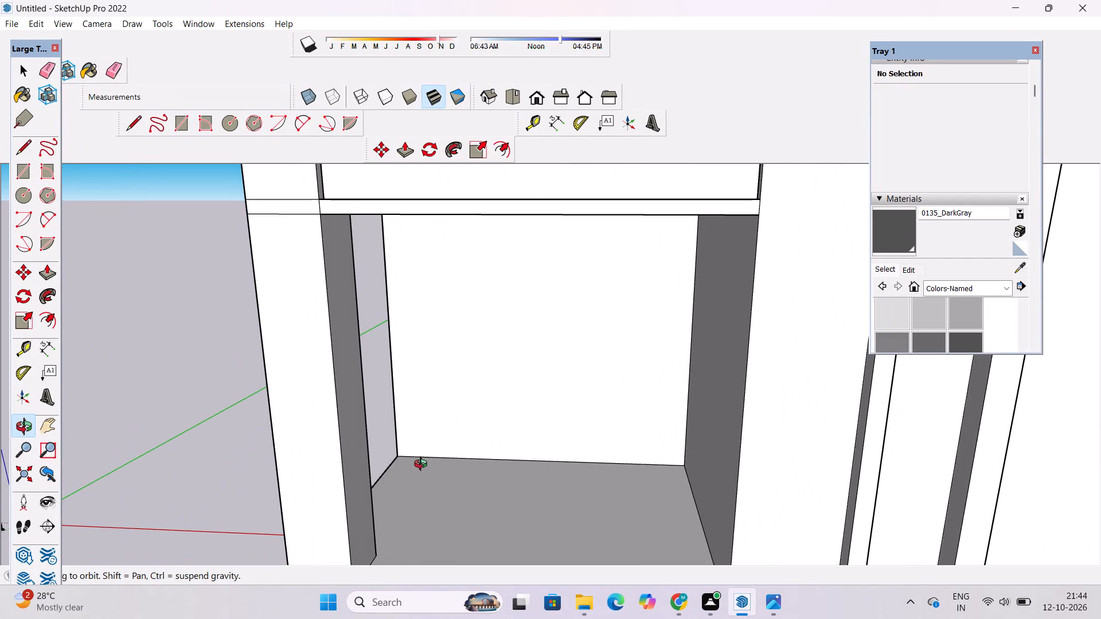
pyautogui.moveTo(423, 465); pyautogui.dragTo(436, 464)
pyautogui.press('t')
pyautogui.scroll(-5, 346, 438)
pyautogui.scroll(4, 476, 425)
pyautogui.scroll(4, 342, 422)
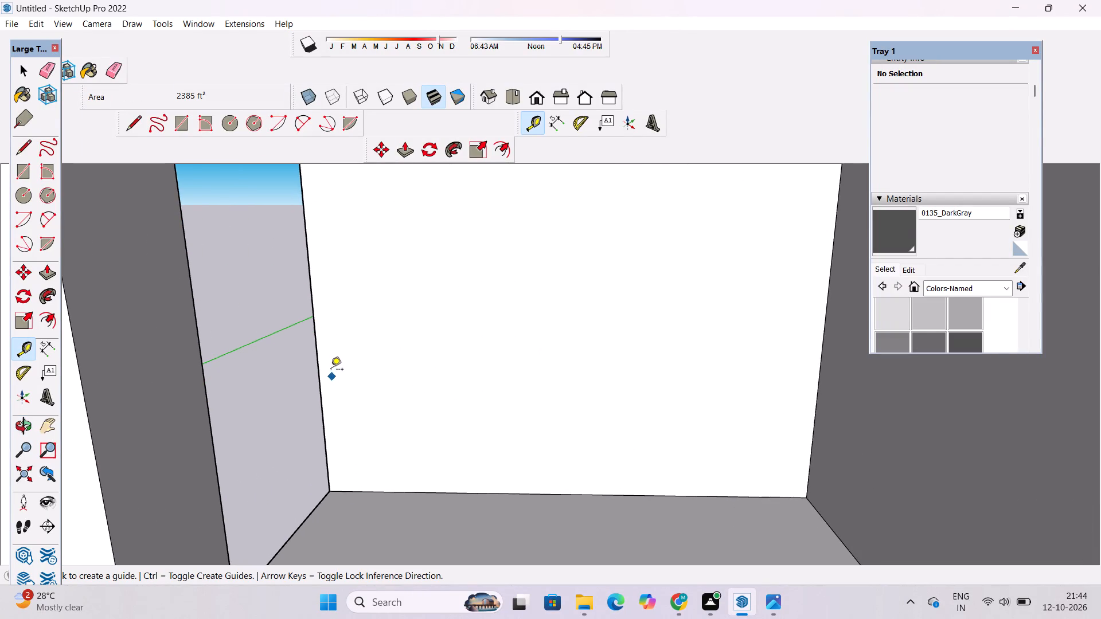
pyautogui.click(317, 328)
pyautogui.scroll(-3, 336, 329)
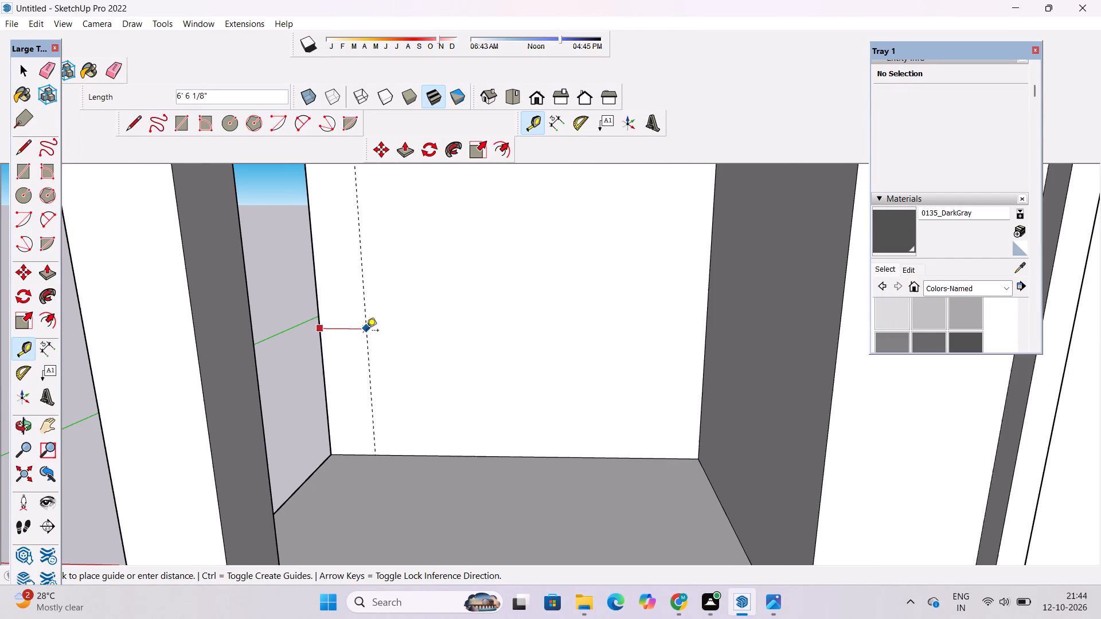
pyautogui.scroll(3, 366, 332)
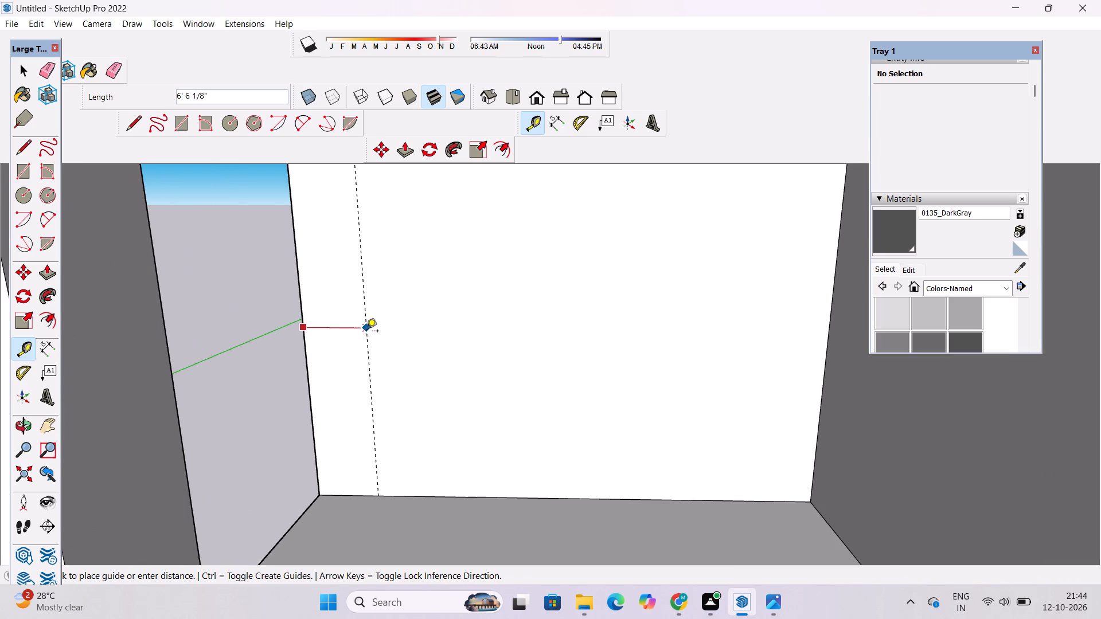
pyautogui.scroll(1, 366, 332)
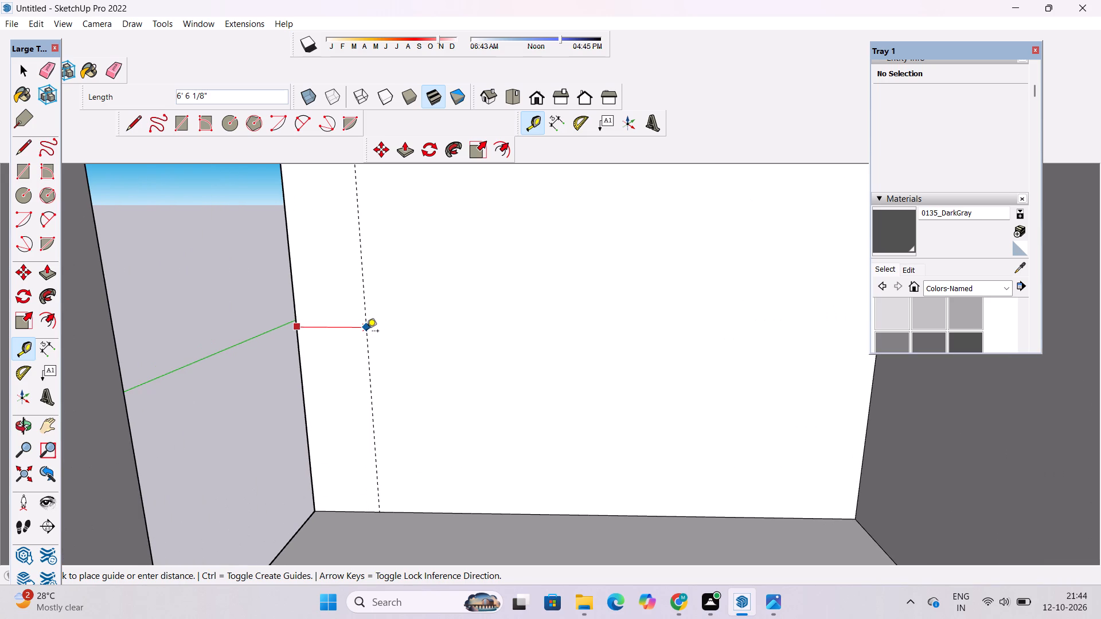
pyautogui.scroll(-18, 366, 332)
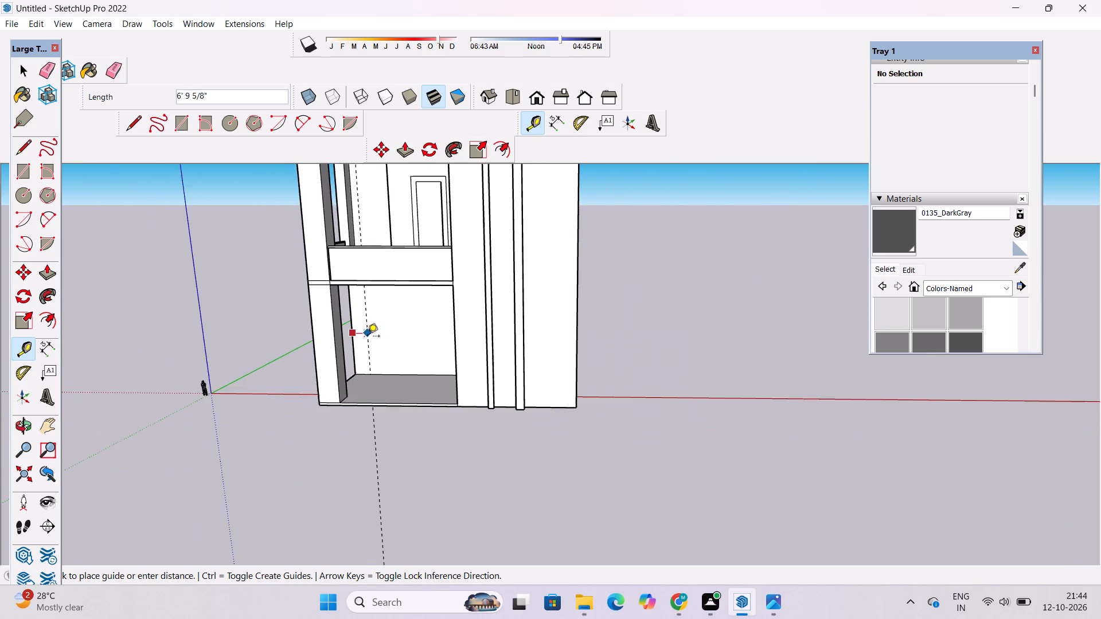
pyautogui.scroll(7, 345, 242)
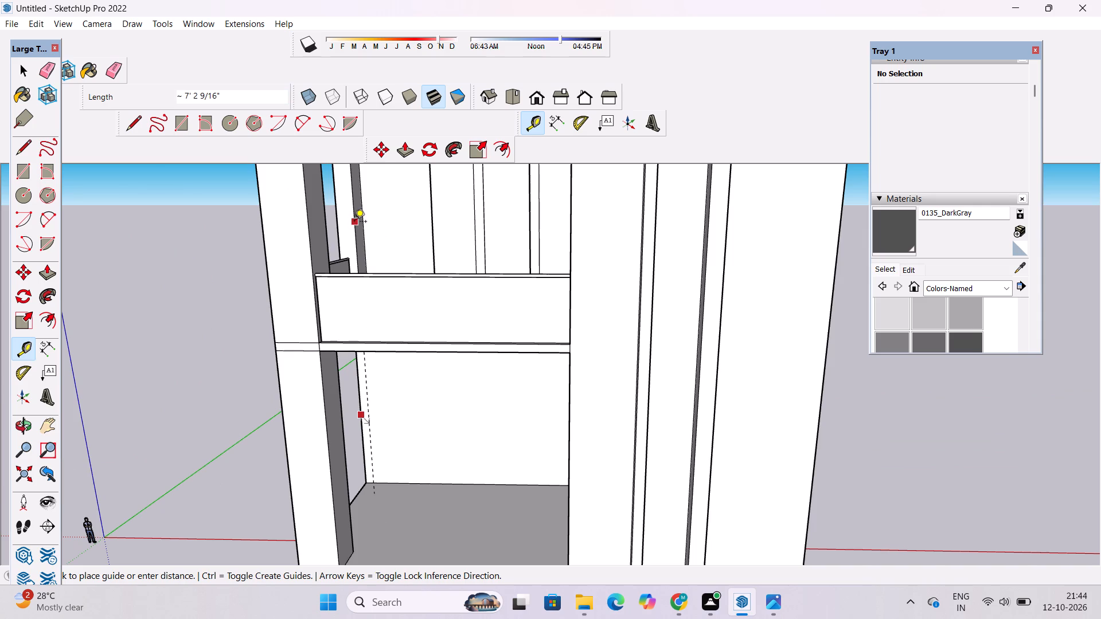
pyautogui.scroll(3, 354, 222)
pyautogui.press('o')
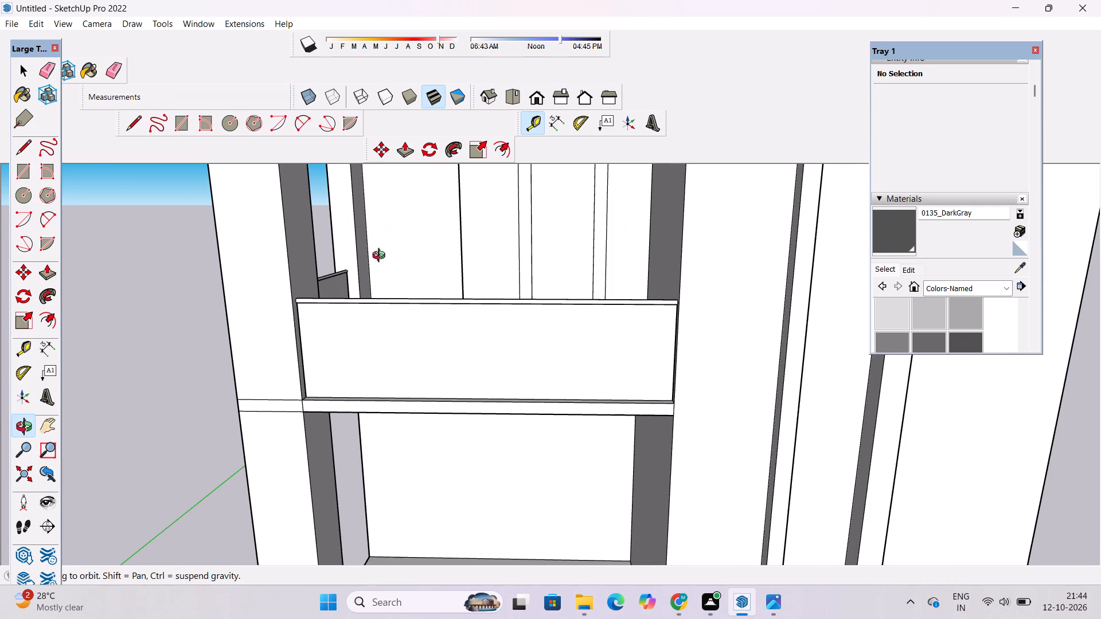
# Examine the corner column, the balcony parapets and the floors above the ground-floor opening from the corner of the house.
pyautogui.scroll(-6, 376, 271)
pyautogui.moveTo(339, 389); pyautogui.dragTo(438, 402)
pyautogui.keyDown('shift'); pyautogui.moveTo(428, 409); pyautogui.dragTo(417, 386); pyautogui.keyUp('shift')
pyautogui.moveTo(352, 422); pyautogui.dragTo(439, 422)
pyautogui.scroll(-2, 222, 383)
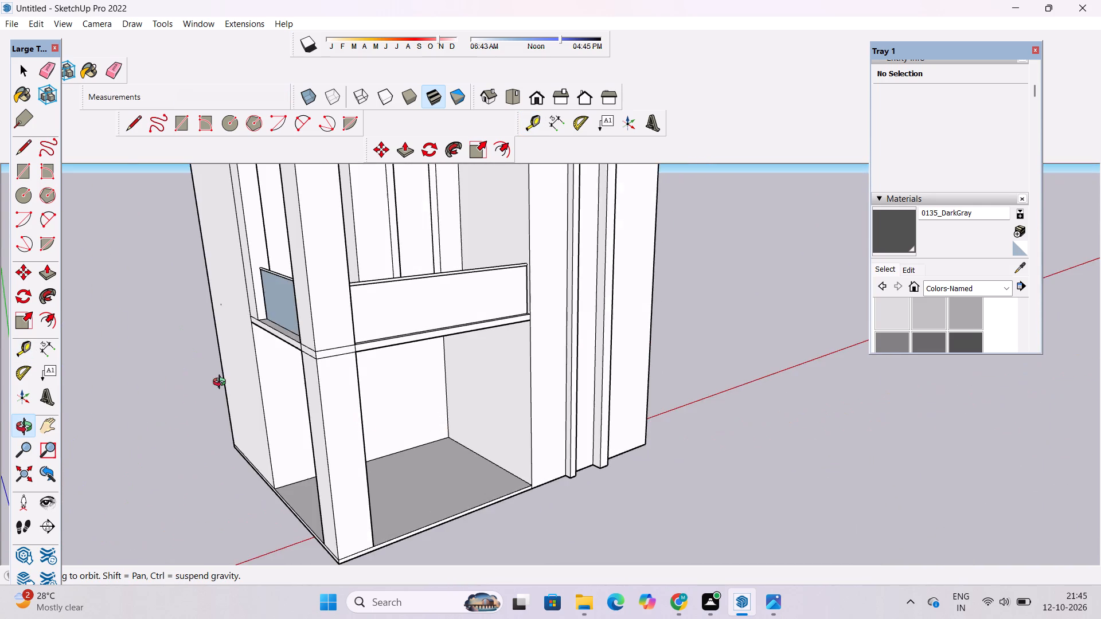
pyautogui.scroll(-4, 222, 383)
pyautogui.keyDown('shift'); pyautogui.moveTo(245, 375); pyautogui.dragTo(306, 442); pyautogui.keyUp('shift')
pyautogui.moveTo(309, 435); pyautogui.dragTo(314, 399)
pyautogui.scroll(3, 298, 384)
pyautogui.keyDown('shift'); pyautogui.moveTo(310, 426); pyautogui.dragTo(319, 393); pyautogui.keyUp('shift')
pyautogui.moveTo(328, 422); pyautogui.dragTo(343, 450)
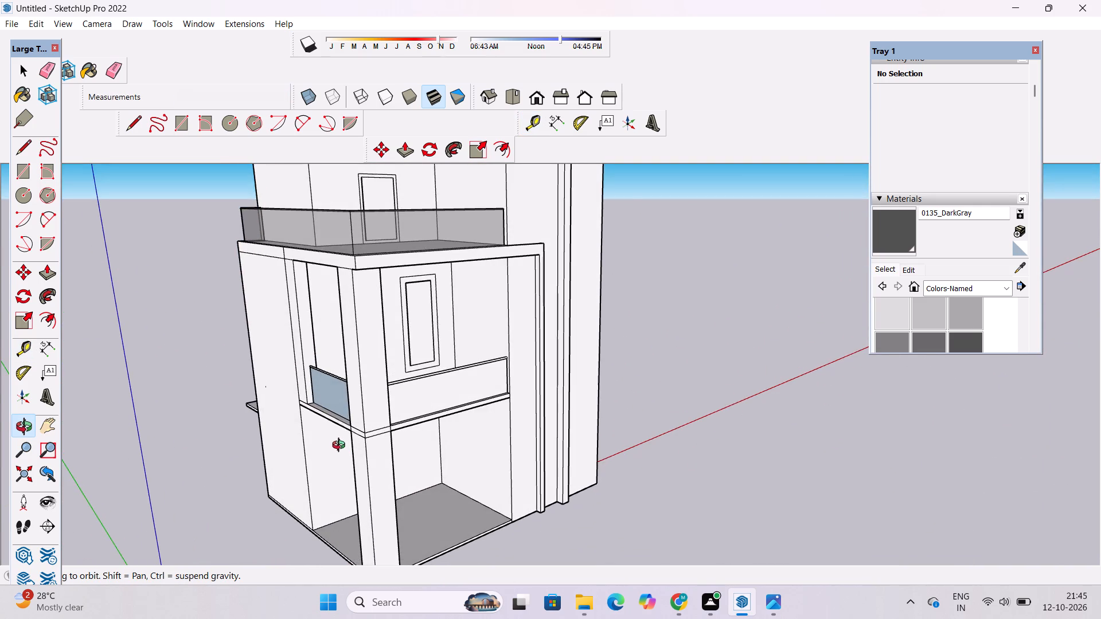
pyautogui.scroll(1, 330, 434)
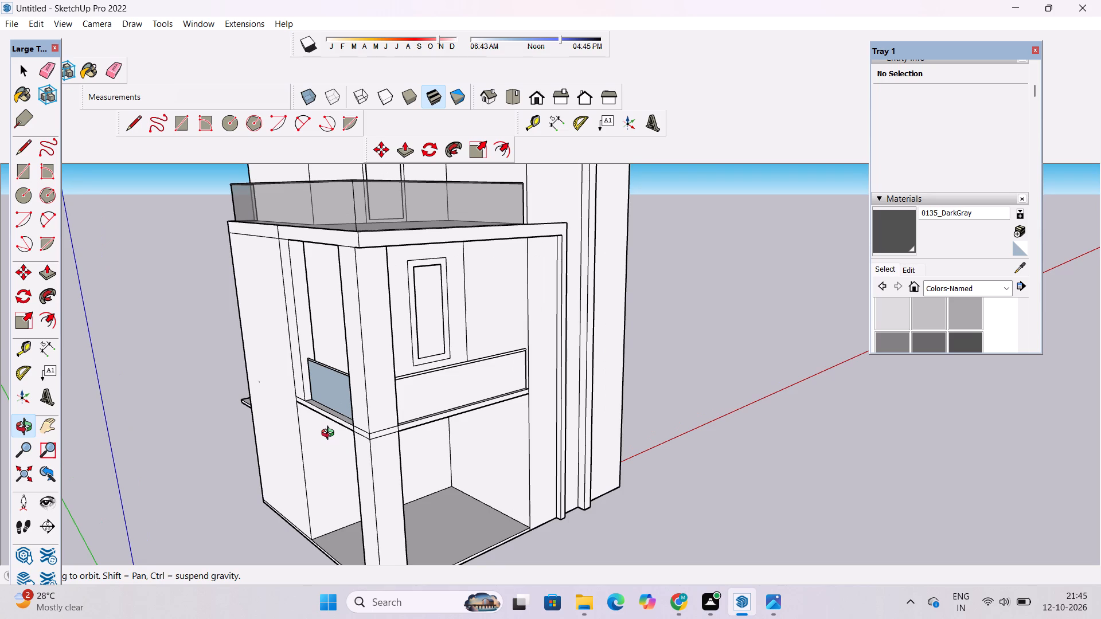
pyautogui.scroll(-2, 330, 434)
pyautogui.scroll(2, 330, 434)
pyautogui.scroll(-2, 330, 434)
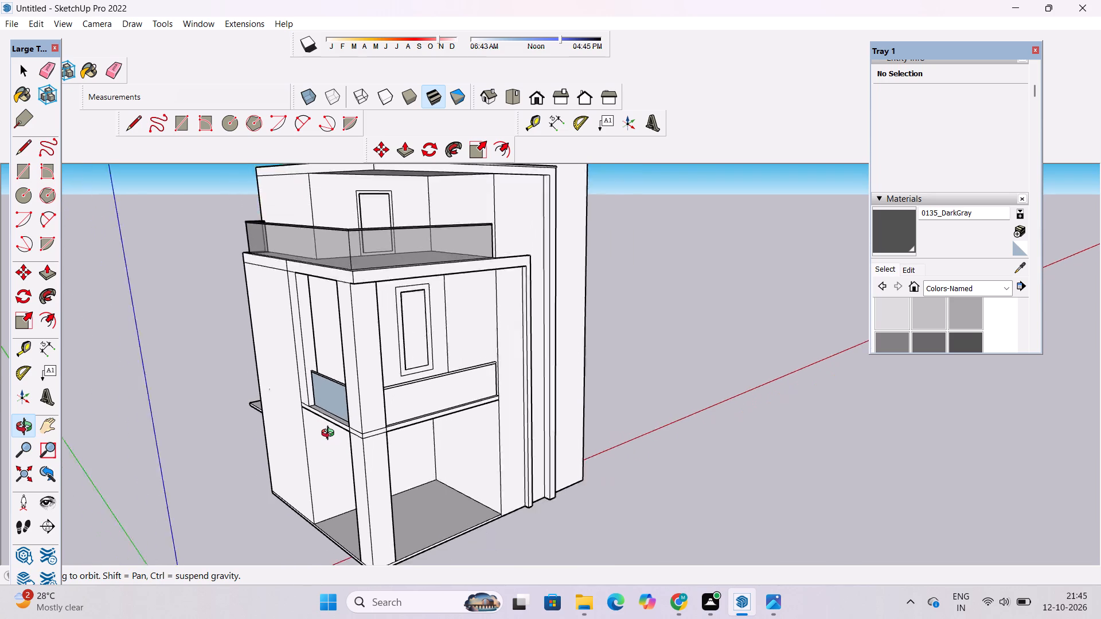
pyautogui.scroll(-4, 330, 434)
pyautogui.scroll(5, 330, 434)
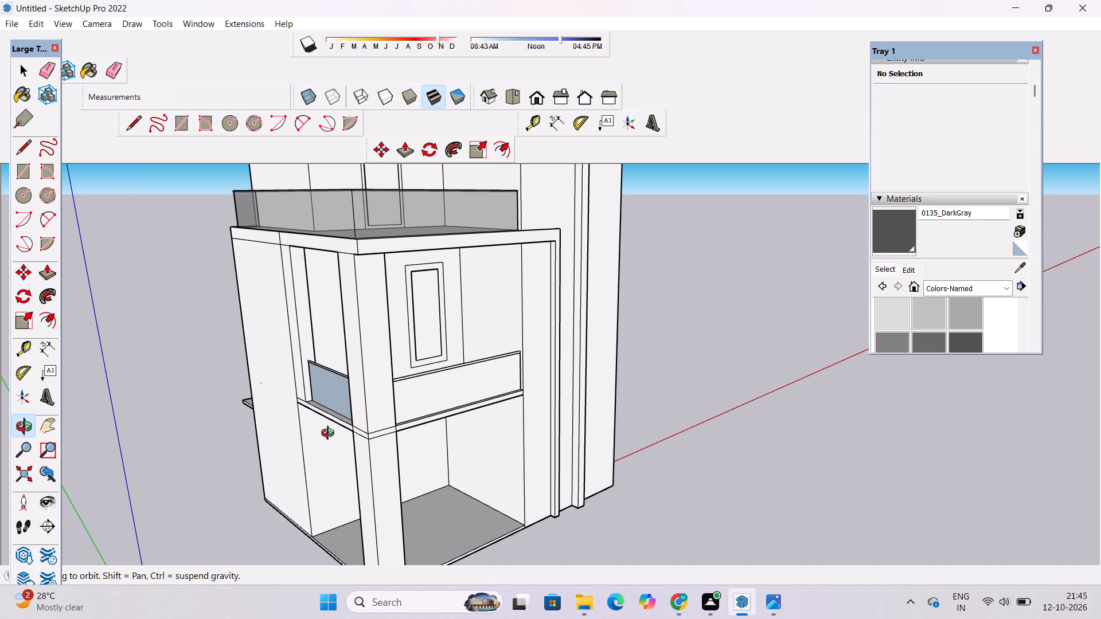
pyautogui.scroll(-3, 147, 436)
pyautogui.scroll(4, 146, 436)
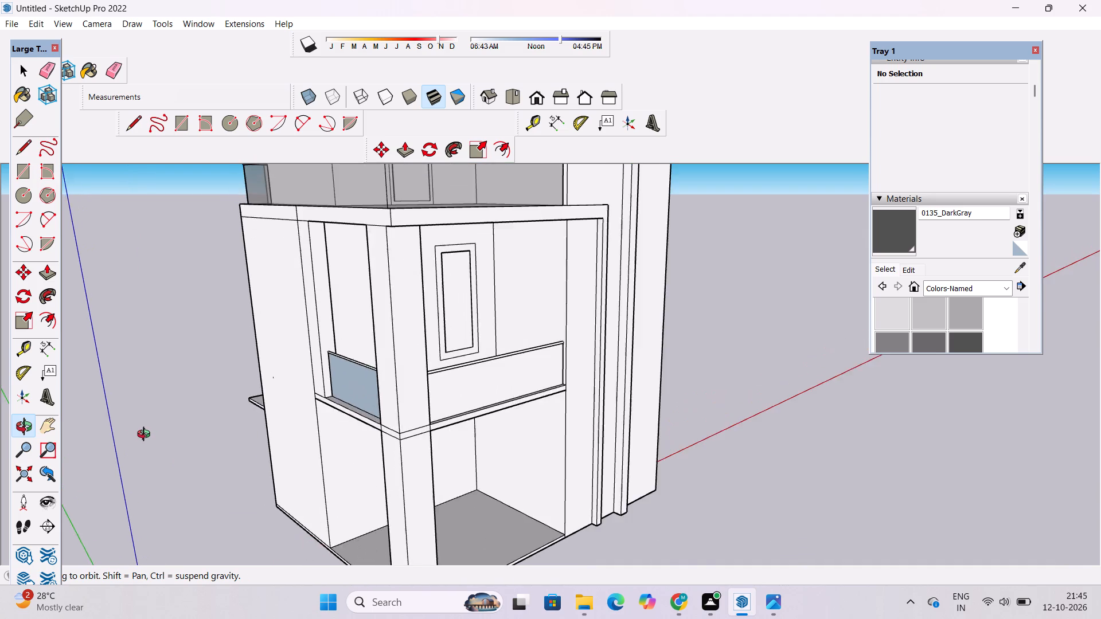
pyautogui.scroll(-1, 146, 436)
pyautogui.scroll(4, 146, 436)
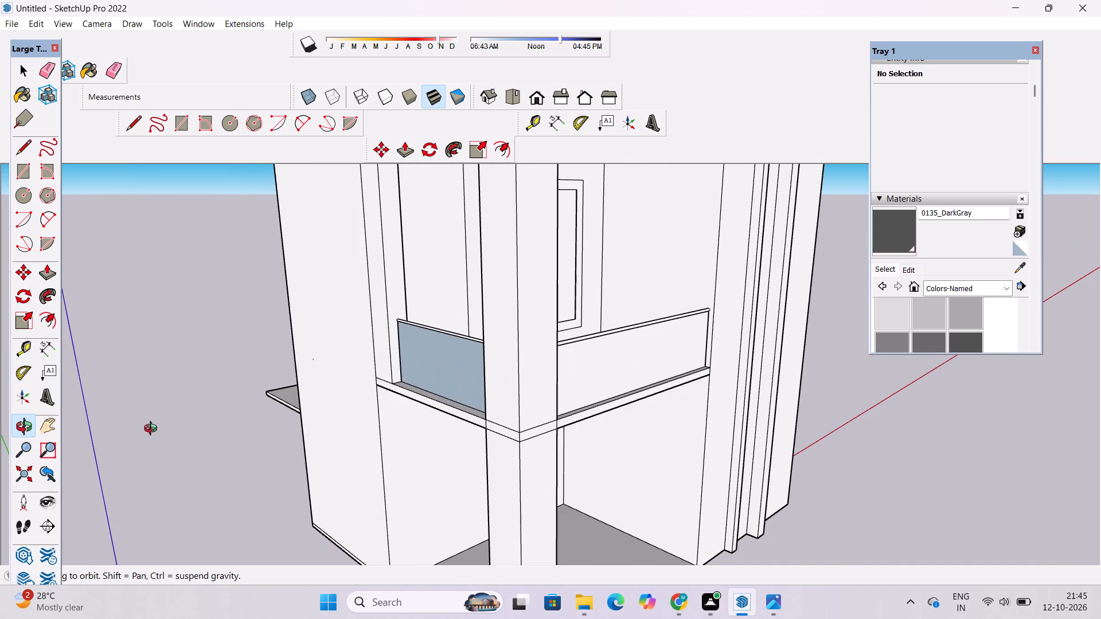
pyautogui.scroll(-4, 176, 390)
pyautogui.keyDown('shift'); pyautogui.moveTo(295, 525); pyautogui.dragTo(304, 454); pyautogui.keyUp('shift')
pyautogui.moveTo(307, 445); pyautogui.dragTo(295, 445)
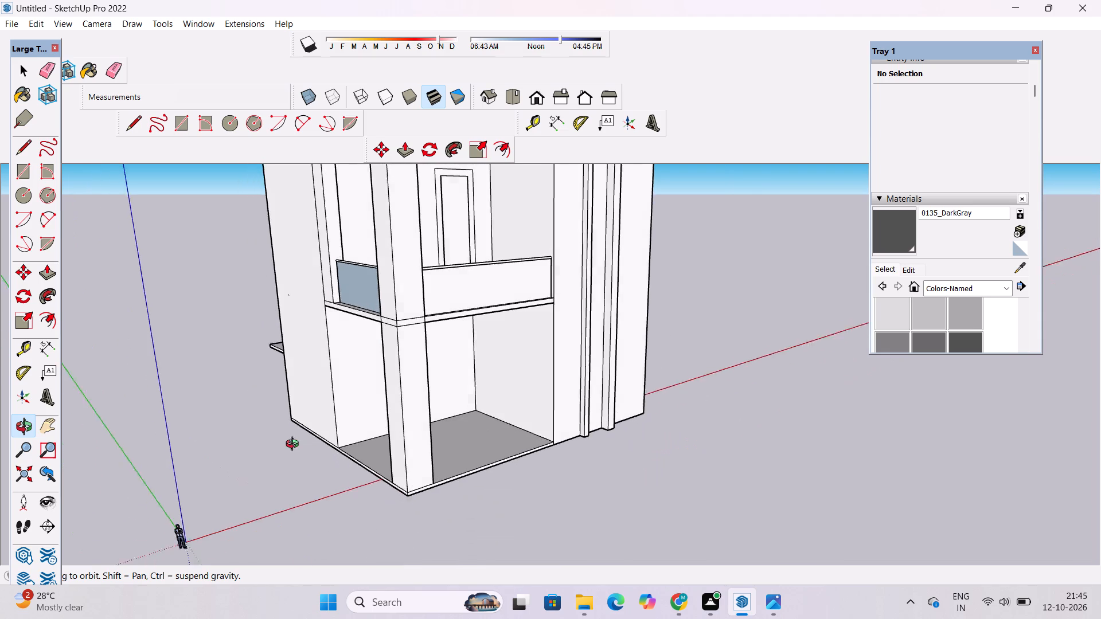
pyautogui.moveTo(295, 445); pyautogui.dragTo(270, 445)
pyautogui.scroll(-2, 487, 207)
pyautogui.scroll(3, 303, 287)
# Measure the width of the narrow wall return beside the first-floor side opening, just under the slab.
pyautogui.keyDown('shift'); pyautogui.moveTo(349, 271); pyautogui.dragTo(364, 489); pyautogui.keyUp('shift')
pyautogui.moveTo(373, 460); pyautogui.dragTo(385, 352)
pyautogui.scroll(4, 391, 351)
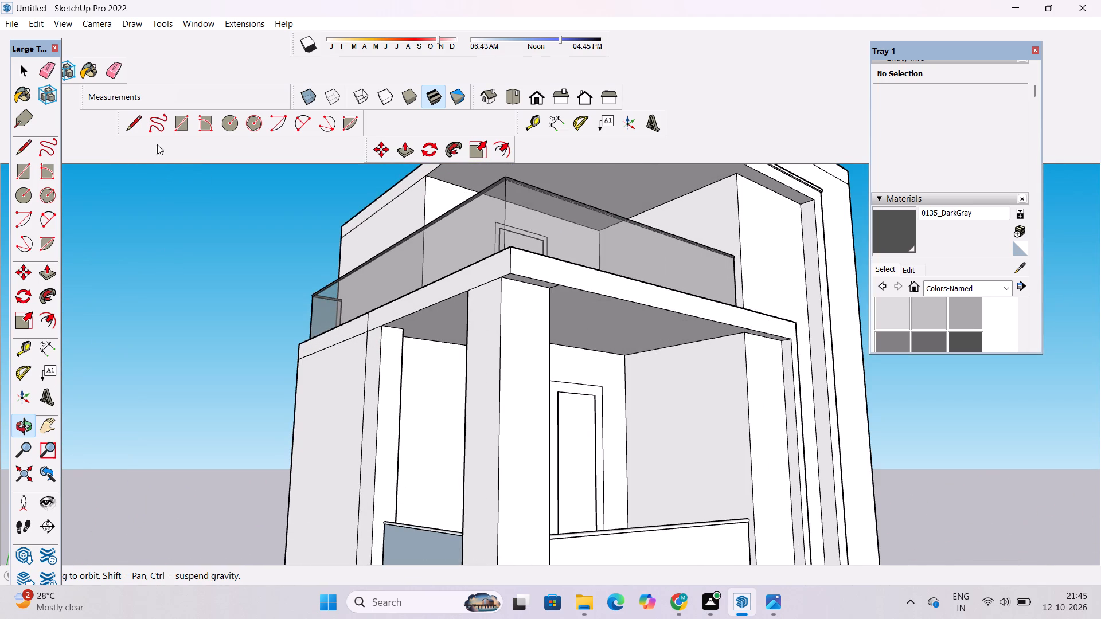
pyautogui.click(130, 125)
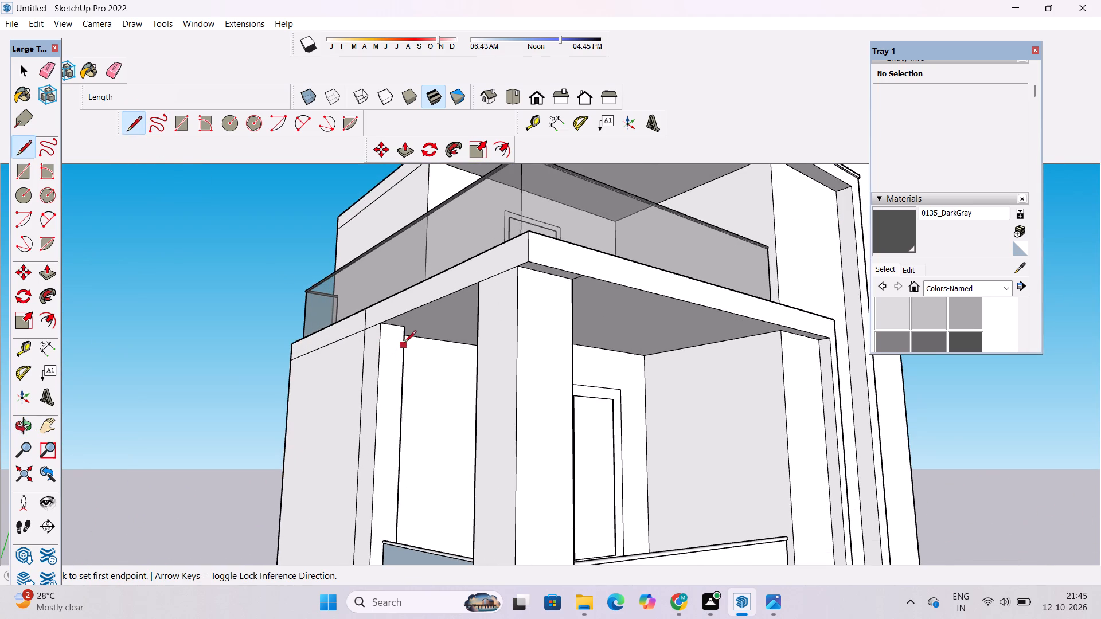
pyautogui.scroll(8, 406, 336)
pyautogui.click(403, 320)
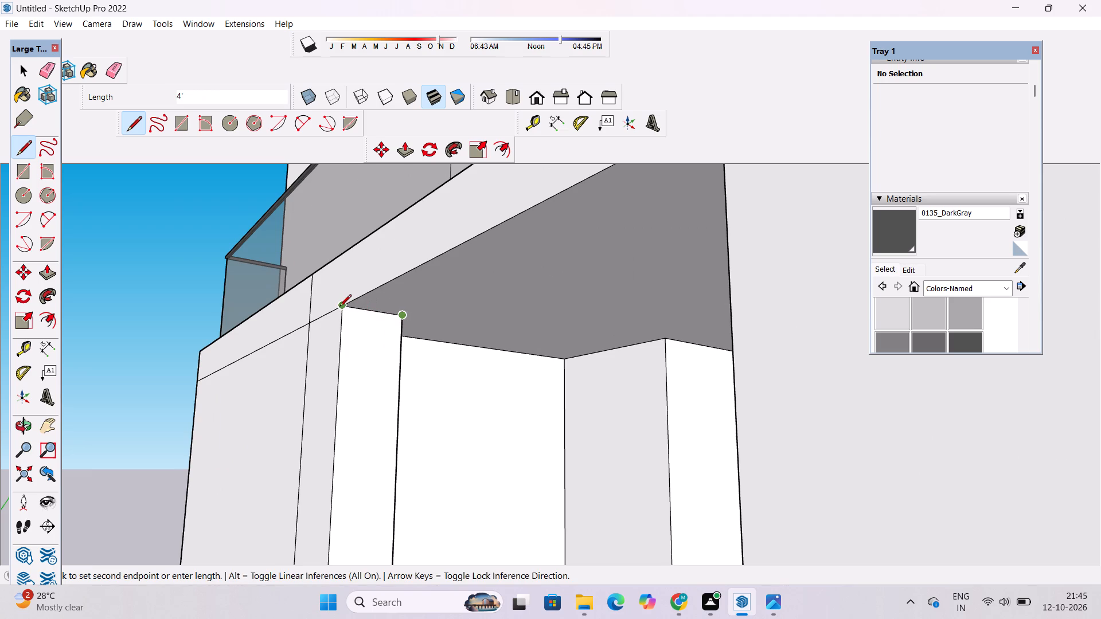
pyautogui.press('o')
# Place a vertical guide on the ground-floor back wall, 4' in from its outer vertical edge.
pyautogui.scroll(-9, 359, 280)
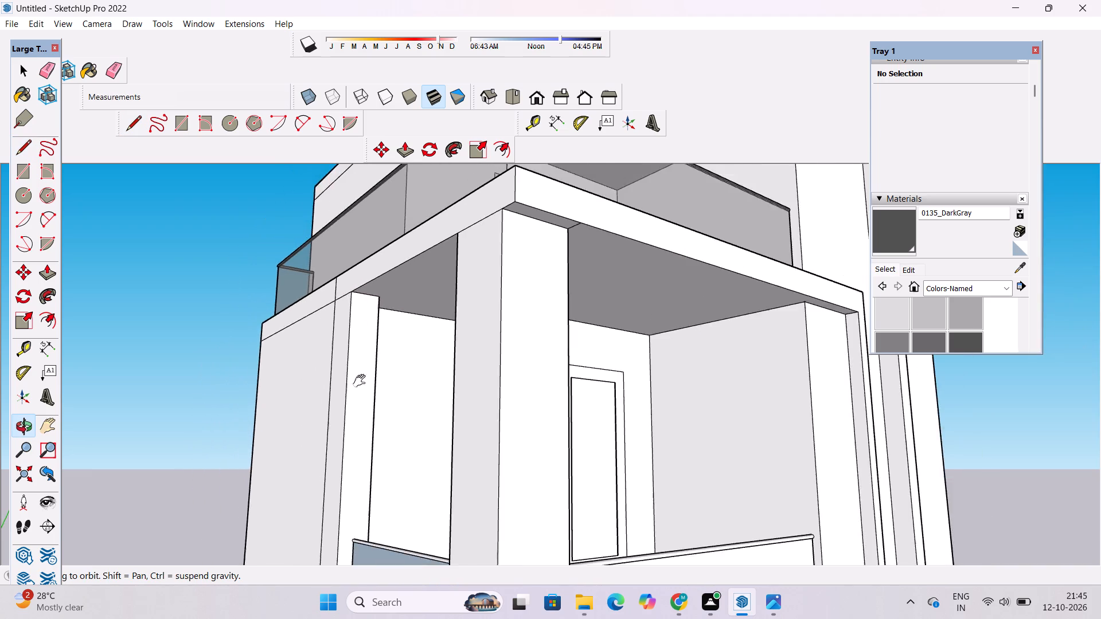
pyautogui.keyDown('shift'); pyautogui.moveTo(364, 380); pyautogui.dragTo(376, 295); pyautogui.keyUp('shift')
pyautogui.moveTo(369, 305); pyautogui.dragTo(345, 371)
pyautogui.keyDown('shift'); pyautogui.moveTo(342, 392); pyautogui.dragTo(362, 237); pyautogui.keyUp('shift')
pyautogui.scroll(-6, 362, 244)
pyautogui.scroll(5, 370, 402)
pyautogui.keyDown('shift'); pyautogui.moveTo(384, 532); pyautogui.dragTo(389, 476); pyautogui.keyUp('shift')
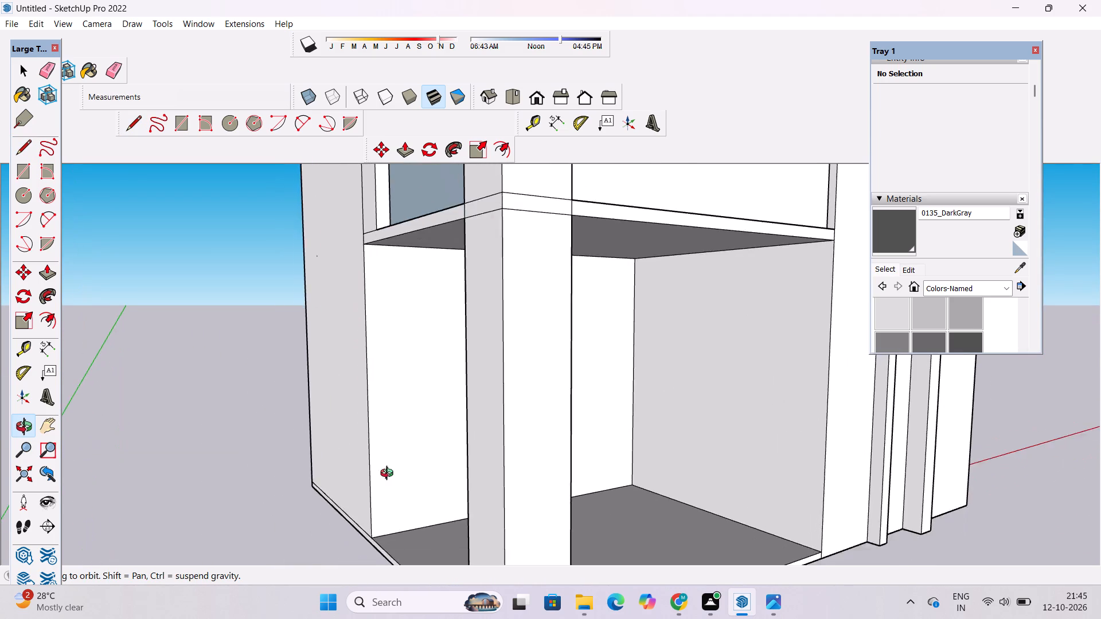
pyautogui.moveTo(389, 475); pyautogui.dragTo(444, 514)
pyautogui.keyDown('shift'); pyautogui.moveTo(449, 520); pyautogui.dragTo(440, 473); pyautogui.keyUp('shift')
pyautogui.scroll(-3, 425, 475)
pyautogui.keyDown('shift'); pyautogui.moveTo(425, 475); pyautogui.dragTo(425, 496); pyautogui.keyUp('shift')
pyautogui.moveTo(421, 495); pyautogui.dragTo(418, 480)
pyautogui.press('t')
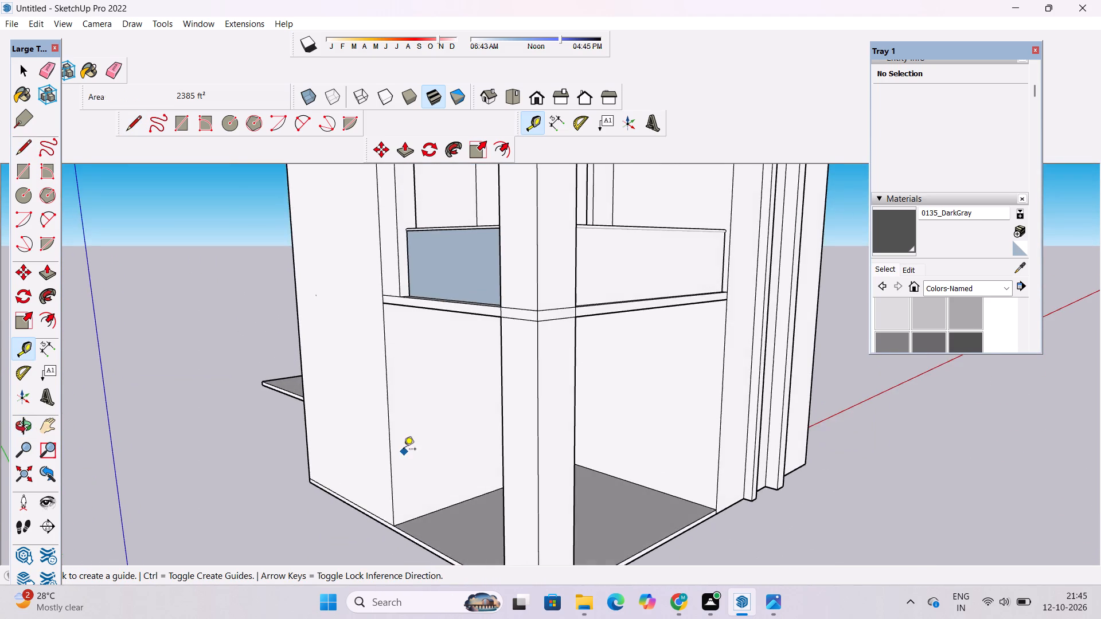
pyautogui.scroll(5, 403, 450)
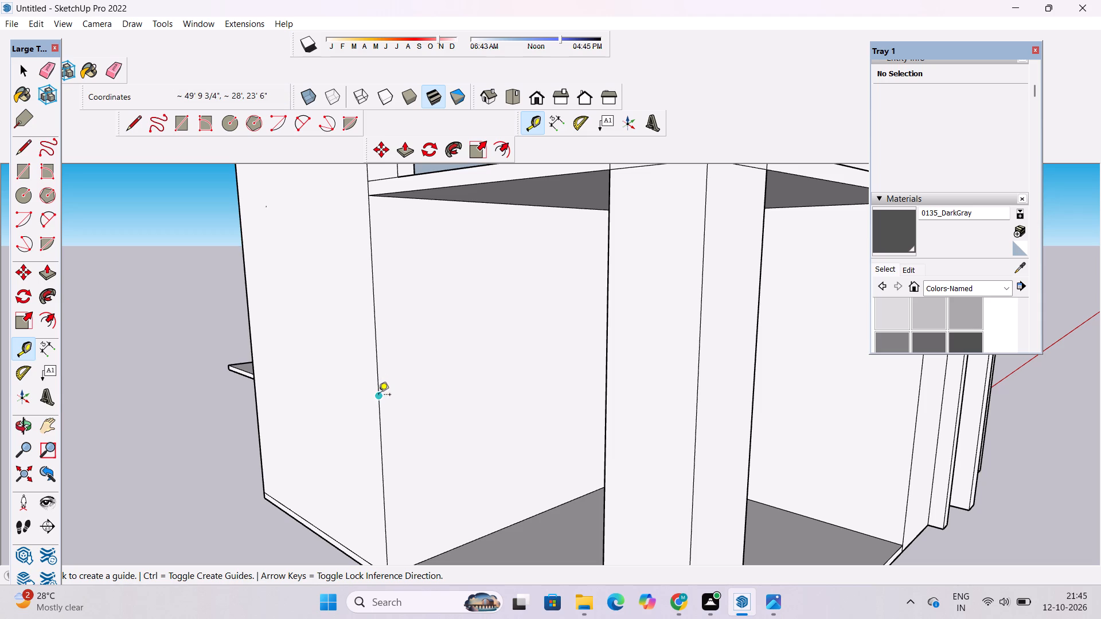
pyautogui.click(379, 395)
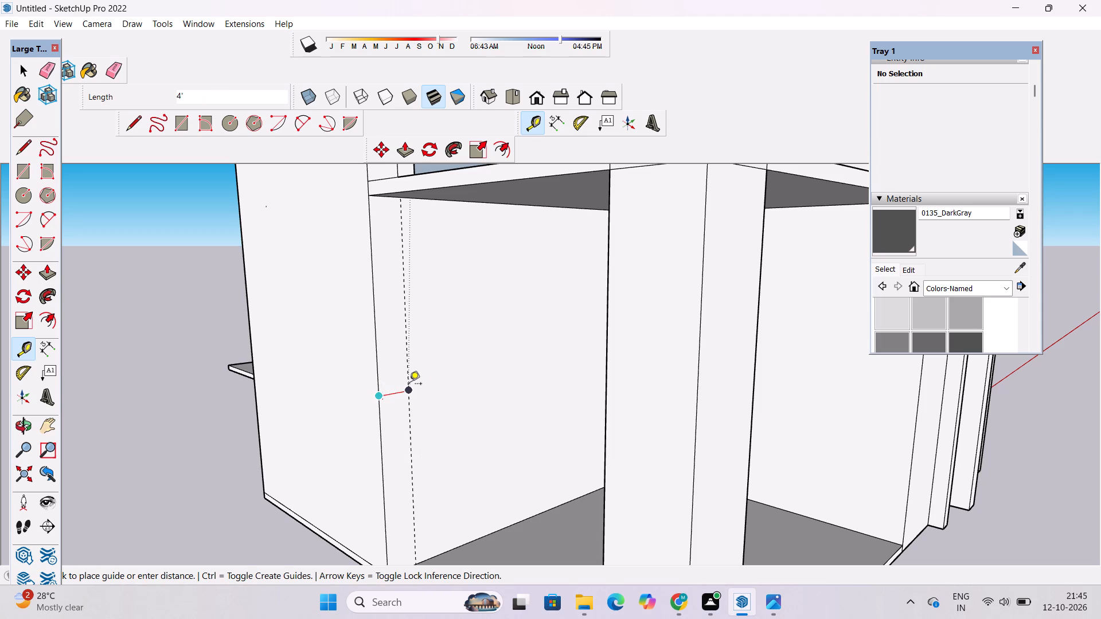
pyautogui.click(409, 385)
# Examine the guide on the ground-floor back wall from the front and from the corner of the house.
pyautogui.press('o')
pyautogui.scroll(-5, 411, 385)
pyautogui.moveTo(462, 438); pyautogui.dragTo(409, 455)
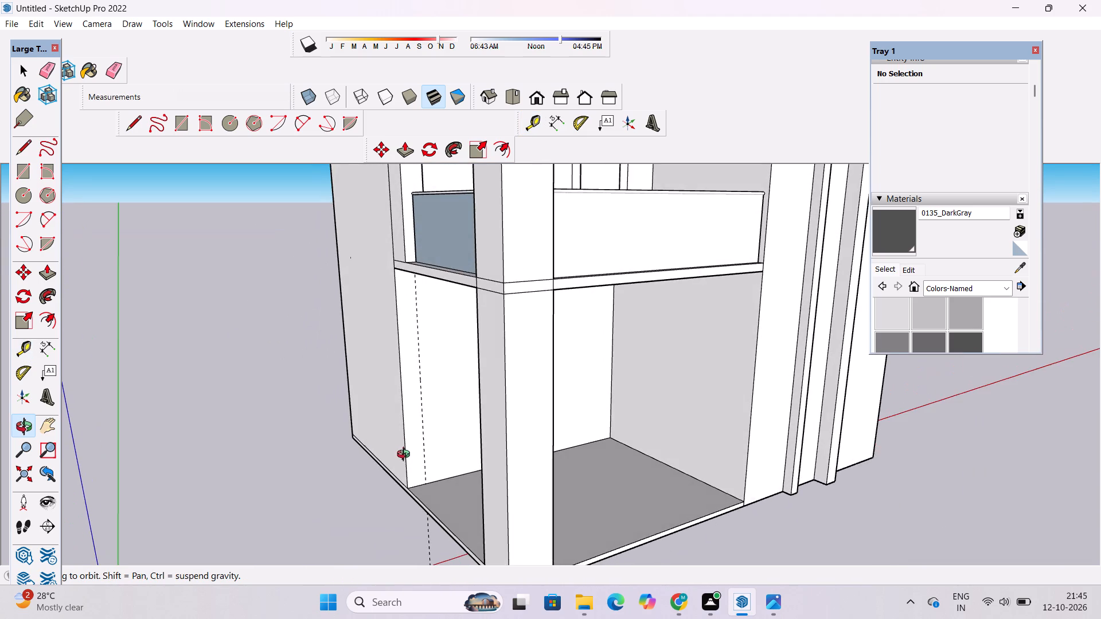
pyautogui.keyDown('shift'); pyautogui.moveTo(406, 456); pyautogui.dragTo(418, 471); pyautogui.keyUp('shift')
pyautogui.moveTo(419, 463); pyautogui.dragTo(419, 456)
pyautogui.scroll(1, 419, 456)
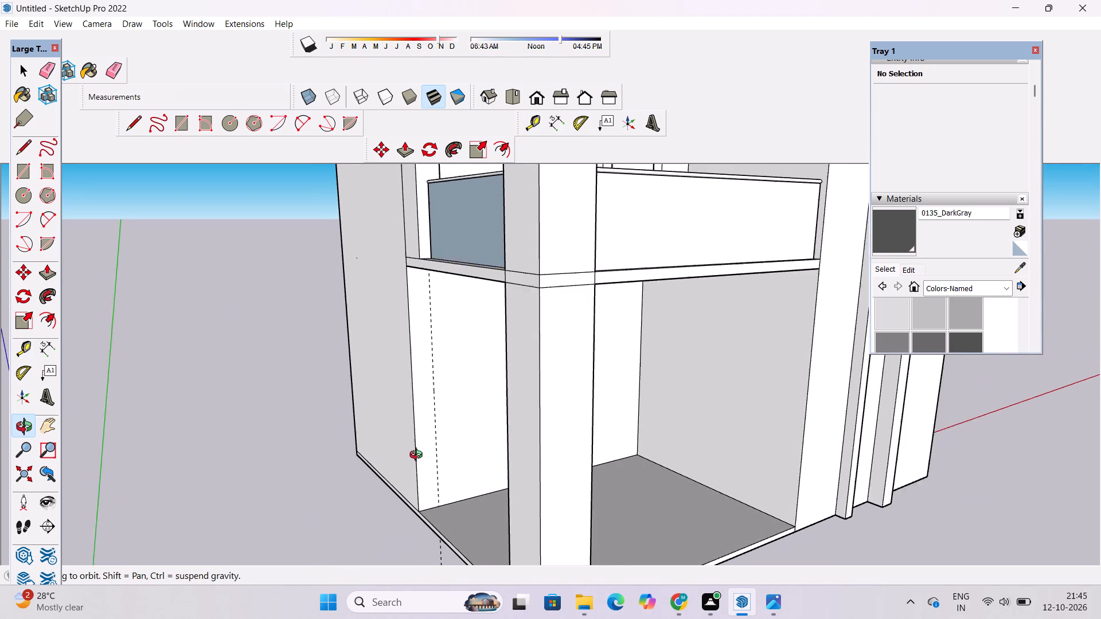
pyautogui.scroll(1, 419, 456)
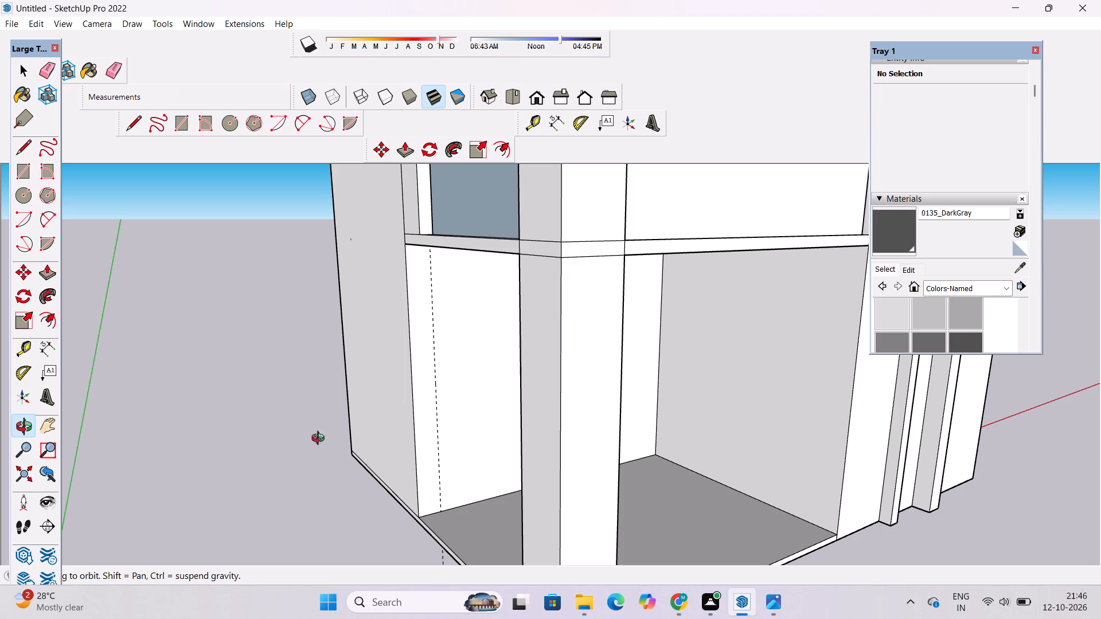
pyautogui.scroll(-5, 346, 412)
pyautogui.moveTo(476, 485); pyautogui.dragTo(415, 462)
pyautogui.scroll(3, 413, 452)
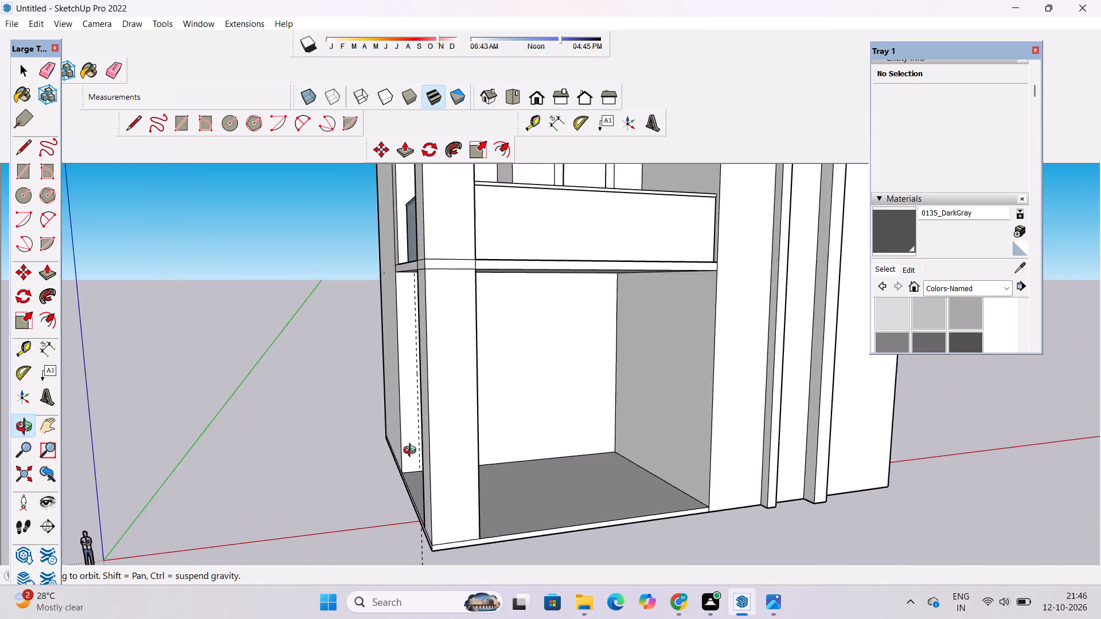
pyautogui.scroll(4, 412, 452)
pyautogui.moveTo(388, 470); pyautogui.dragTo(413, 476)
pyautogui.scroll(3, 413, 476)
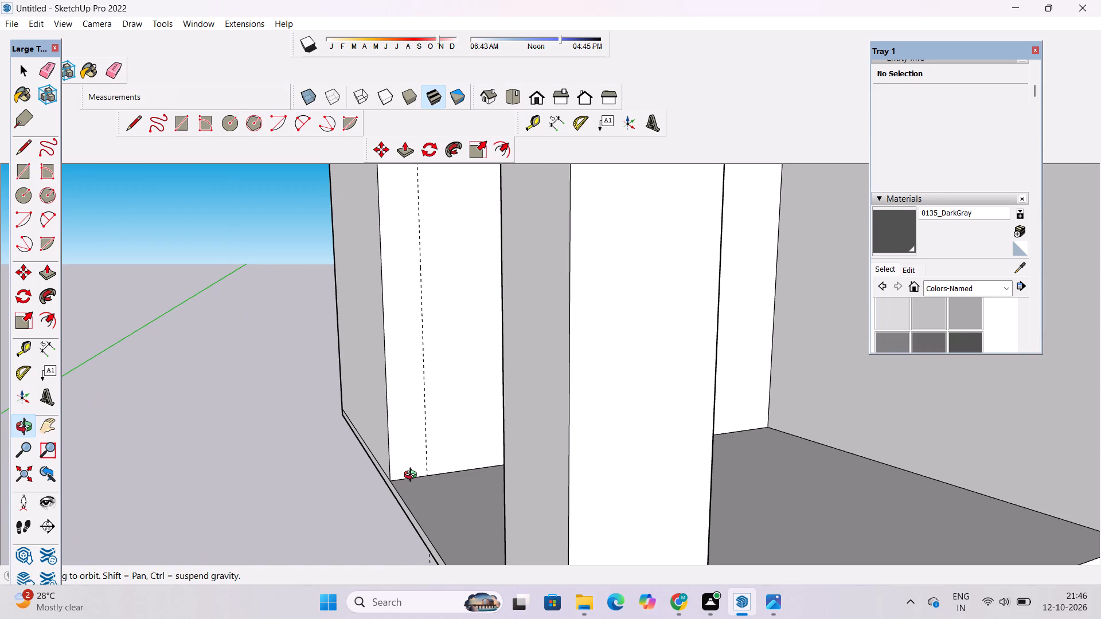
# Draw a 45' vertical line along the guide on the ground-floor back wall, from the floor to the underside of the slab.
pyautogui.scroll(-7, 446, 399)
pyautogui.keyDown('shift'); pyautogui.moveTo(449, 459); pyautogui.dragTo(471, 524); pyautogui.keyUp('shift')
pyautogui.moveTo(468, 531); pyautogui.dragTo(466, 515)
pyautogui.keyDown('shift'); pyautogui.moveTo(466, 508); pyautogui.dragTo(463, 472); pyautogui.keyUp('shift')
pyautogui.scroll(-2, 459, 459)
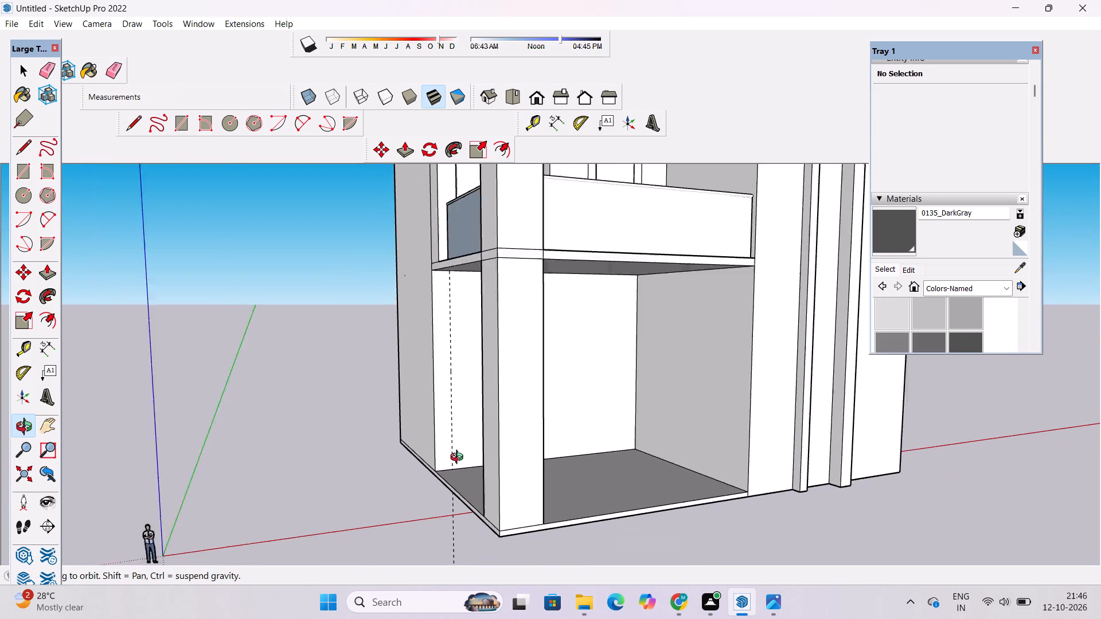
pyautogui.scroll(-1, 459, 459)
pyautogui.moveTo(458, 466); pyautogui.dragTo(458, 480)
pyautogui.press('l')
pyautogui.scroll(10, 456, 471)
pyautogui.click(451, 453)
pyautogui.scroll(-6, 454, 467)
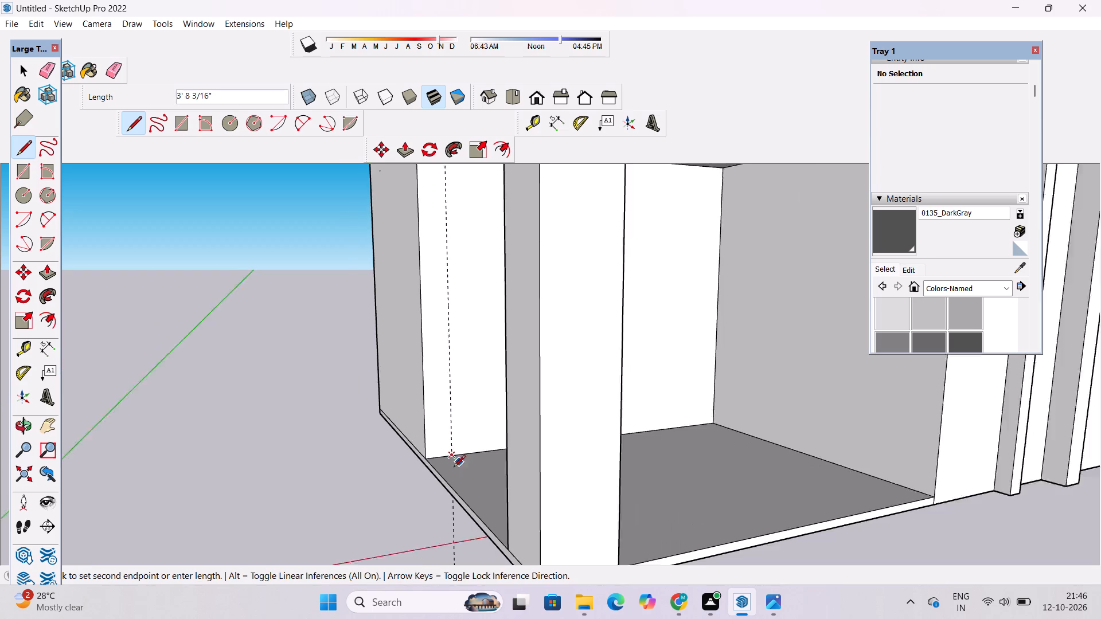
pyautogui.scroll(5, 456, 213)
pyautogui.click(440, 194)
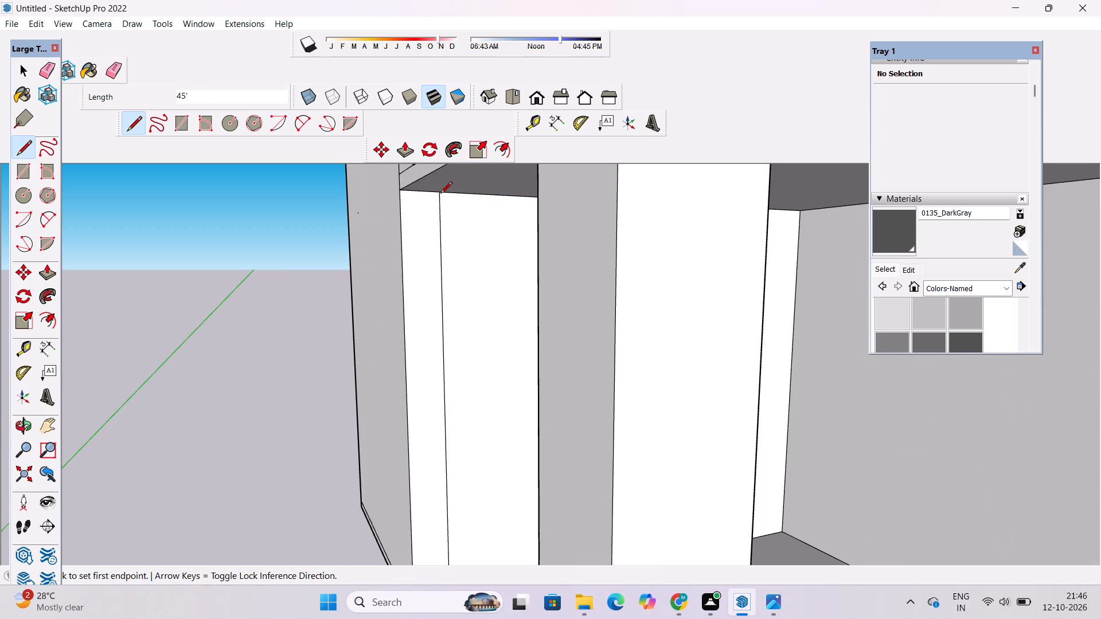
# Examine the divided ground-floor back wall and the return above it from the front and from the side of the house.
pyautogui.press('o')
pyautogui.scroll(-11, 440, 194)
pyautogui.keyDown('shift'); pyautogui.moveTo(467, 337); pyautogui.dragTo(464, 281); pyautogui.keyUp('shift')
pyautogui.moveTo(457, 292); pyautogui.dragTo(420, 338)
pyautogui.scroll(-4, 419, 338)
pyautogui.moveTo(421, 365); pyautogui.dragTo(481, 357)
pyautogui.keyDown('shift'); pyautogui.moveTo(478, 371); pyautogui.dragTo(478, 362); pyautogui.keyUp('shift')
pyautogui.moveTo(474, 385); pyautogui.dragTo(510, 384)
pyautogui.press('e')
pyautogui.moveTo(436, 425); pyautogui.dragTo(386, 436)
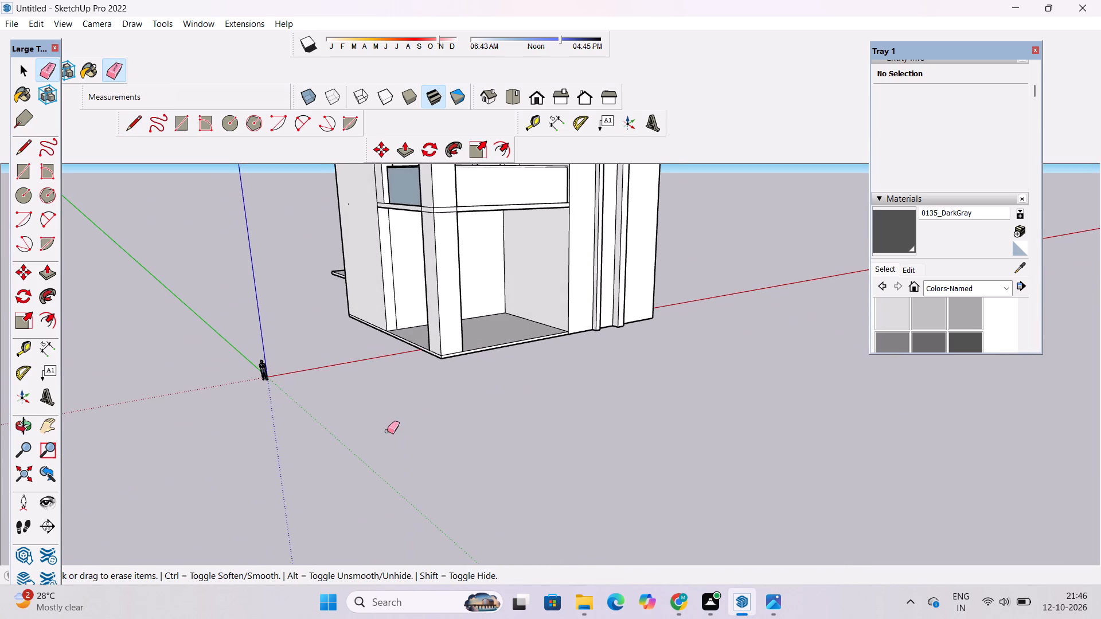
pyautogui.scroll(-1, 386, 430)
pyautogui.press('o')
pyautogui.scroll(-3, 386, 431)
pyautogui.moveTo(391, 438); pyautogui.dragTo(415, 487)
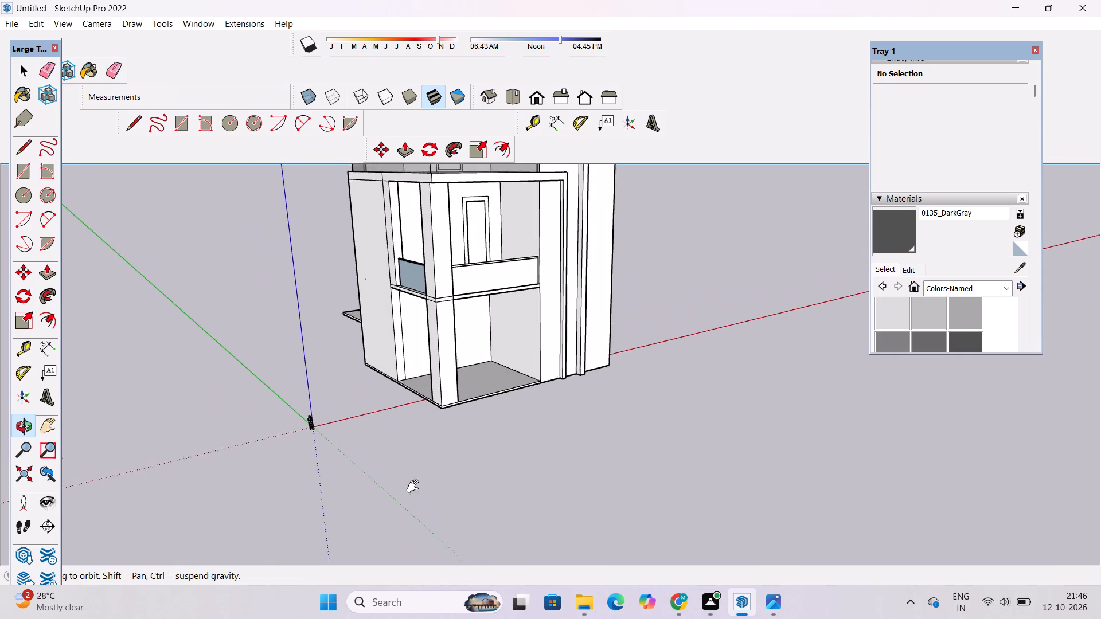
pyautogui.moveTo(415, 487); pyautogui.dragTo(415, 487)
pyautogui.scroll(3, 397, 371)
pyautogui.keyDown('shift'); pyautogui.moveTo(391, 363); pyautogui.dragTo(374, 396); pyautogui.keyUp('shift')
pyautogui.moveTo(400, 410); pyautogui.dragTo(480, 416)
pyautogui.scroll(1, 454, 411)
pyautogui.keyDown('shift'); pyautogui.moveTo(396, 403); pyautogui.dragTo(399, 414); pyautogui.keyUp('shift')
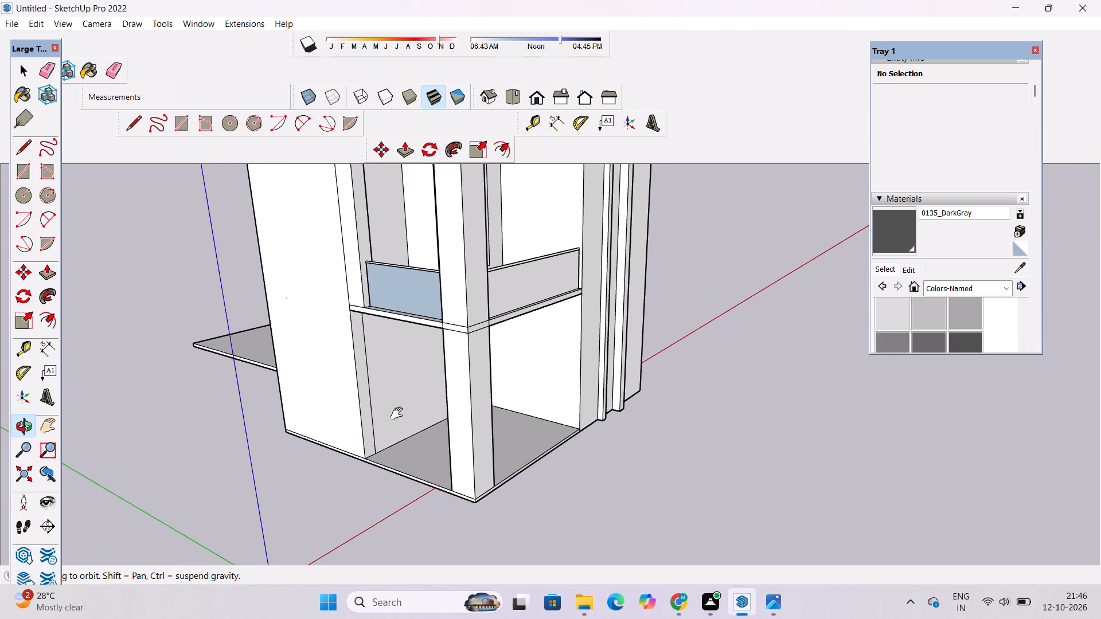
pyautogui.keyDown('shift'); pyautogui.click(396, 417); pyautogui.keyUp('shift')
pyautogui.scroll(-2, 395, 412)
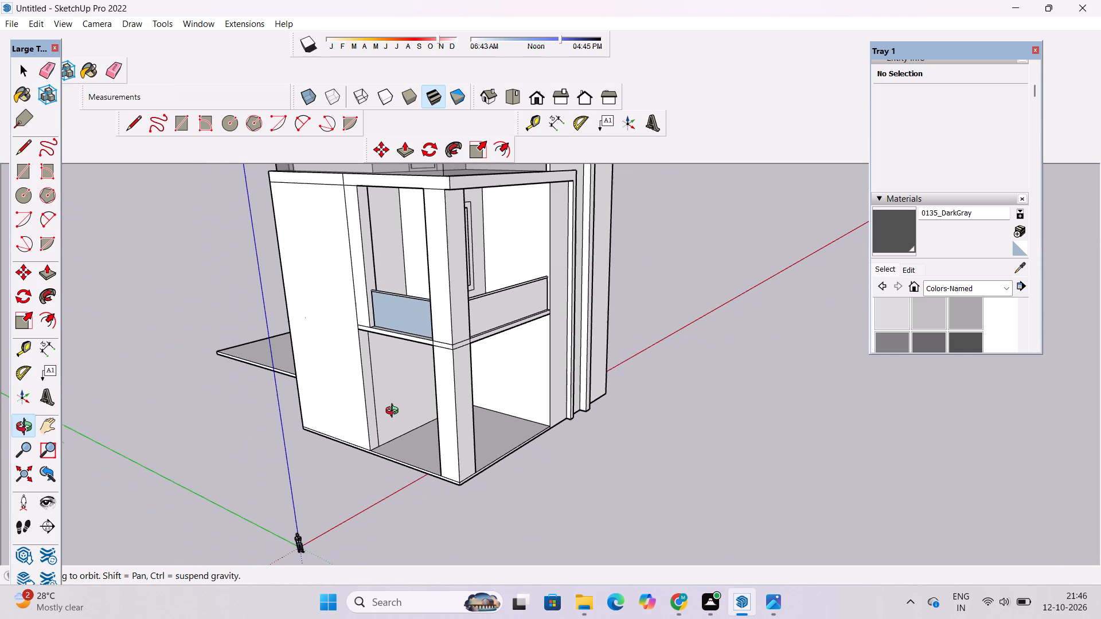
pyautogui.scroll(-1, 395, 412)
pyautogui.scroll(3, 395, 412)
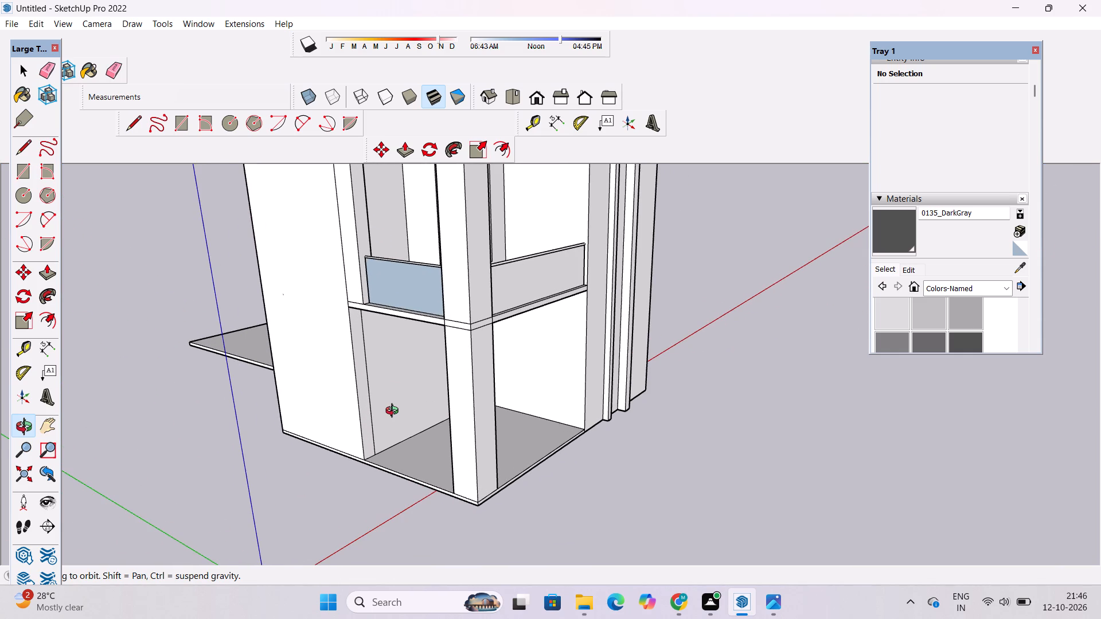
pyautogui.scroll(-1, 395, 412)
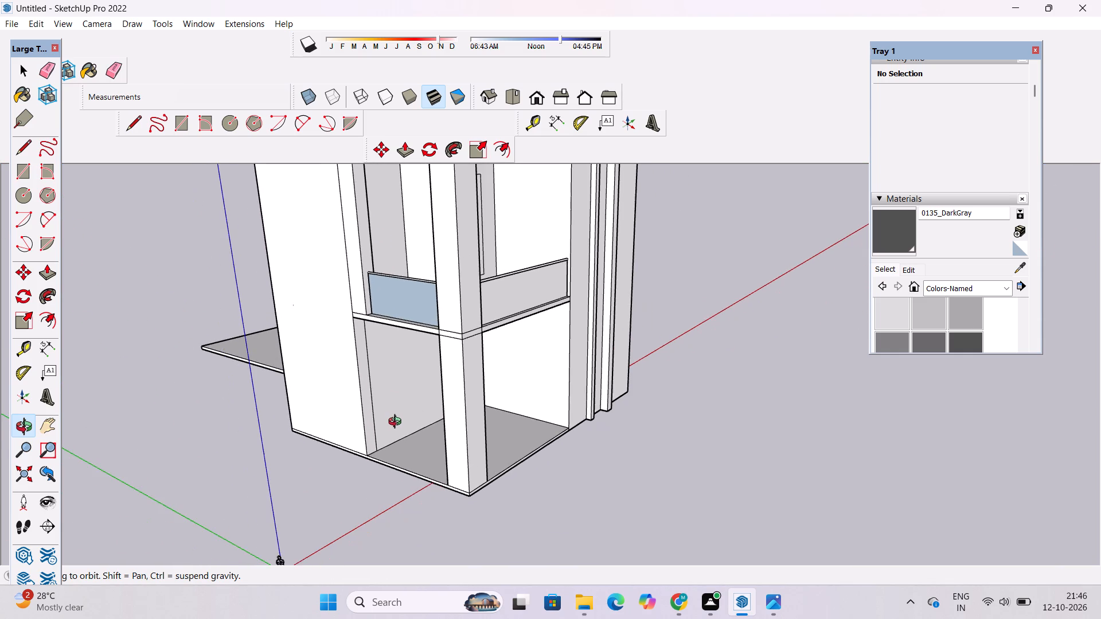
# Push/pull the narrow 4' strip of the ground-floor back wall 6' forward, in line with the wall return above.
pyautogui.moveTo(397, 423); pyautogui.dragTo(384, 396)
pyautogui.moveTo(384, 394); pyautogui.dragTo(426, 402)
pyautogui.keyDown('shift'); pyautogui.moveTo(427, 402); pyautogui.dragTo(427, 412); pyautogui.keyUp('shift')
pyautogui.press('p')
pyautogui.scroll(2, 341, 377)
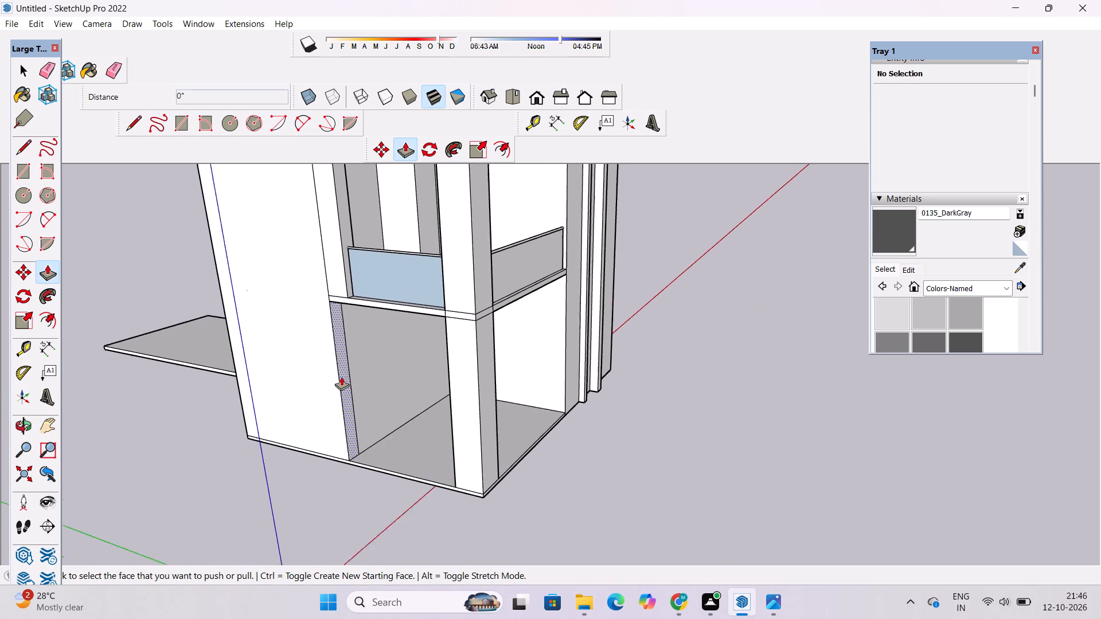
pyautogui.click(341, 372)
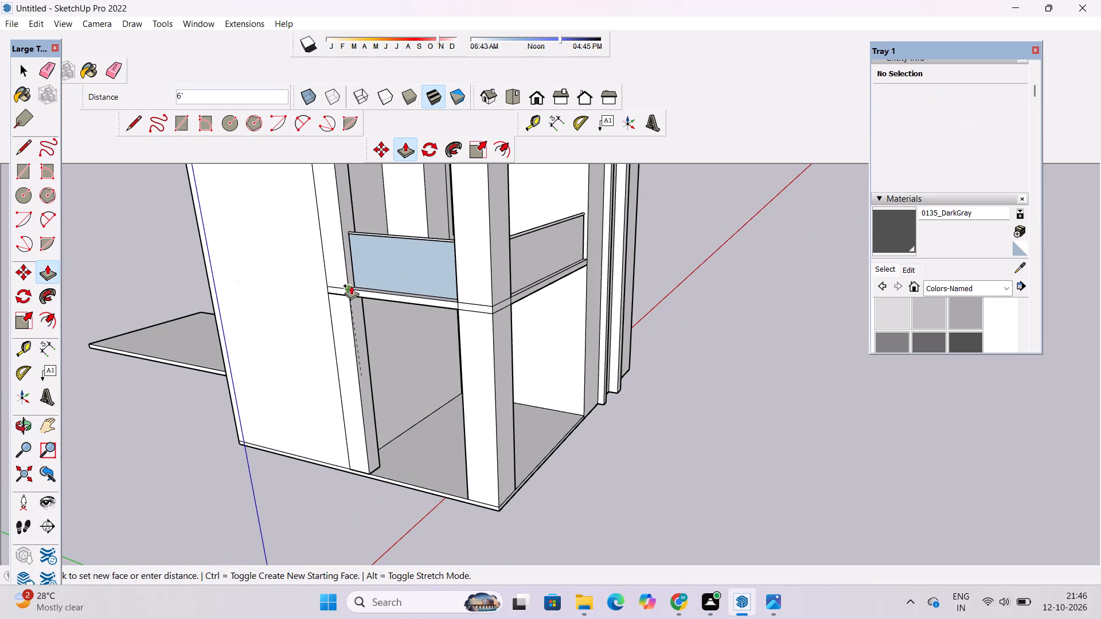
pyautogui.click(349, 286)
# Examine the ground-floor room and its back wall through the front opening, comparing it with the floor above.
pyautogui.press('o')
pyautogui.scroll(-5, 349, 286)
pyautogui.moveTo(601, 401); pyautogui.dragTo(382, 400)
pyautogui.keyDown('shift'); pyautogui.moveTo(397, 348); pyautogui.dragTo(414, 390); pyautogui.keyUp('shift')
pyautogui.moveTo(505, 392); pyautogui.dragTo(498, 392)
pyautogui.scroll(-2, 497, 395)
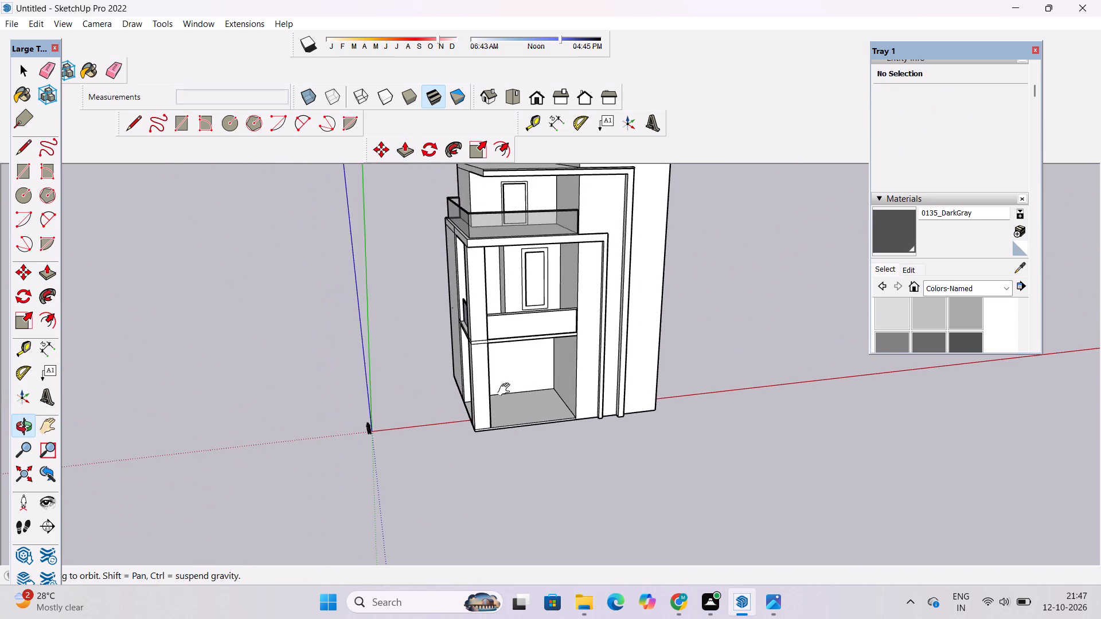
pyautogui.keyDown('shift'); pyautogui.moveTo(506, 390); pyautogui.dragTo(495, 394); pyautogui.keyUp('shift')
pyautogui.scroll(1, 494, 394)
pyautogui.keyDown('shift'); pyautogui.moveTo(494, 390); pyautogui.dragTo(490, 396); pyautogui.keyUp('shift')
pyautogui.moveTo(501, 408); pyautogui.dragTo(482, 377)
pyautogui.scroll(4, 482, 374)
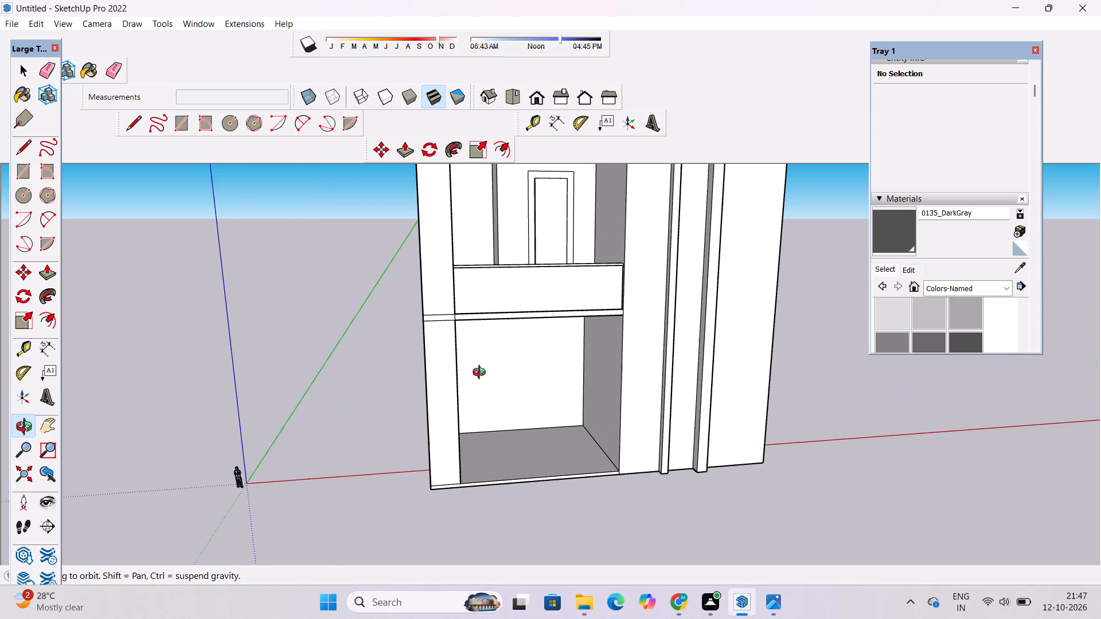
pyautogui.scroll(-1, 482, 374)
pyautogui.keyDown('shift'); pyautogui.moveTo(482, 374); pyautogui.dragTo(477, 389); pyautogui.keyUp('shift')
pyautogui.moveTo(485, 408); pyautogui.dragTo(434, 398)
pyautogui.scroll(3, 516, 399)
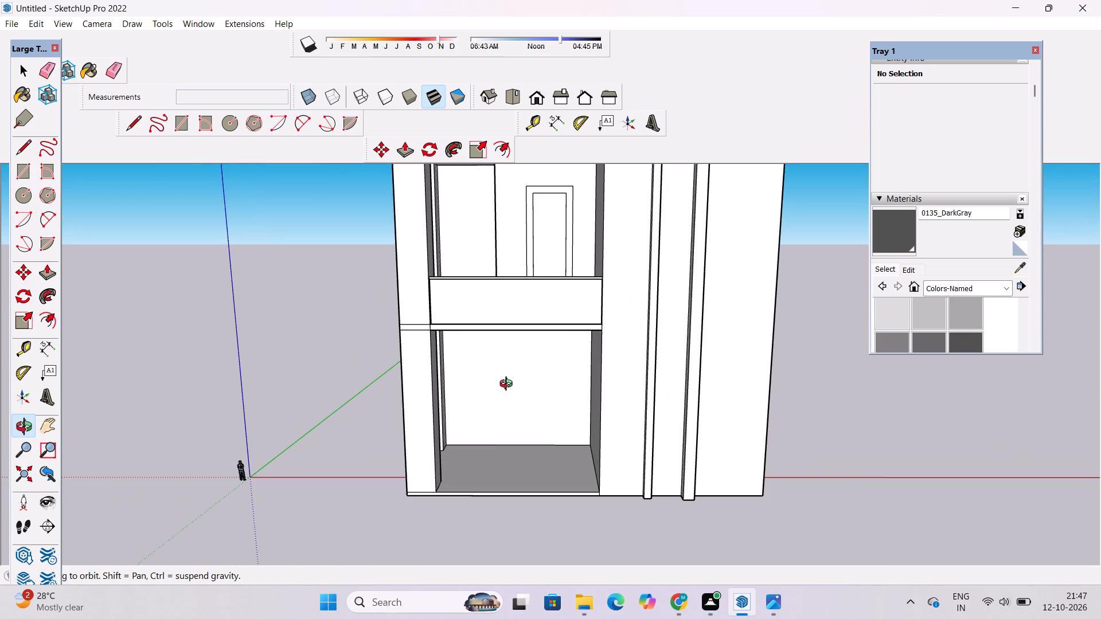
pyautogui.scroll(-2, 507, 385)
pyautogui.keyDown('shift'); pyautogui.moveTo(507, 385); pyautogui.dragTo(497, 392); pyautogui.keyUp('shift')
pyautogui.moveTo(493, 414); pyautogui.dragTo(500, 398)
pyautogui.scroll(1, 501, 398)
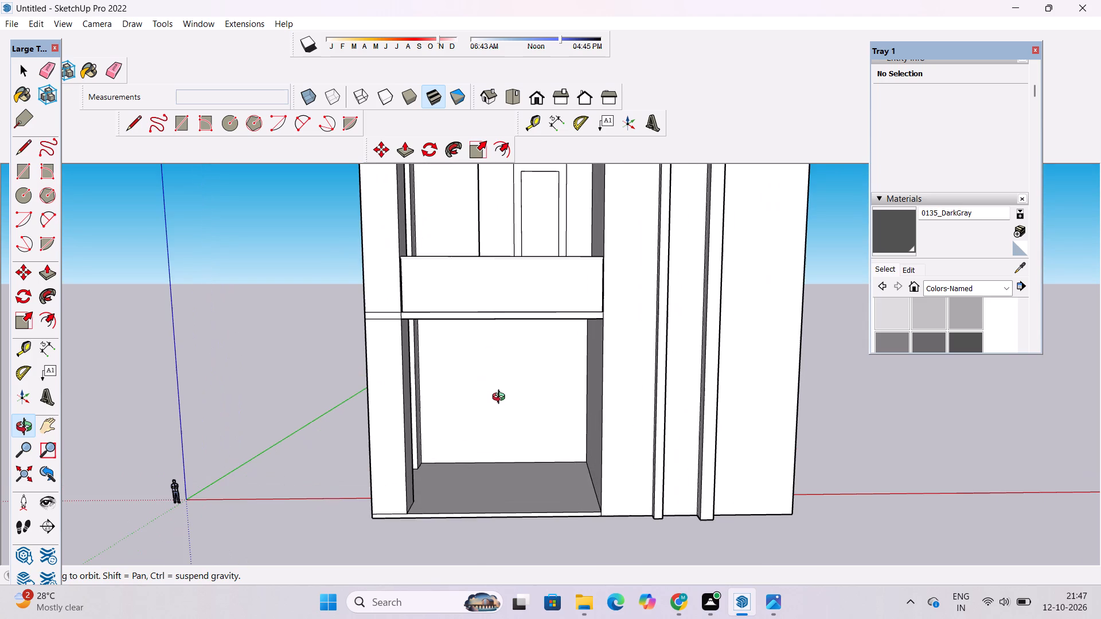
# Draw a window rectangle about 26'3" wide and 24'8" high in the middle of the ground-floor back wall.
pyautogui.moveTo(464, 395); pyautogui.dragTo(476, 398)
pyautogui.keyDown('shift'); pyautogui.moveTo(483, 412); pyautogui.dragTo(475, 391); pyautogui.keyUp('shift')
pyautogui.keyDown('shift'); pyautogui.moveTo(475, 397); pyautogui.dragTo(467, 406); pyautogui.keyUp('shift')
pyautogui.press('r')
pyautogui.scroll(-3, 450, 394)
pyautogui.scroll(6, 450, 382)
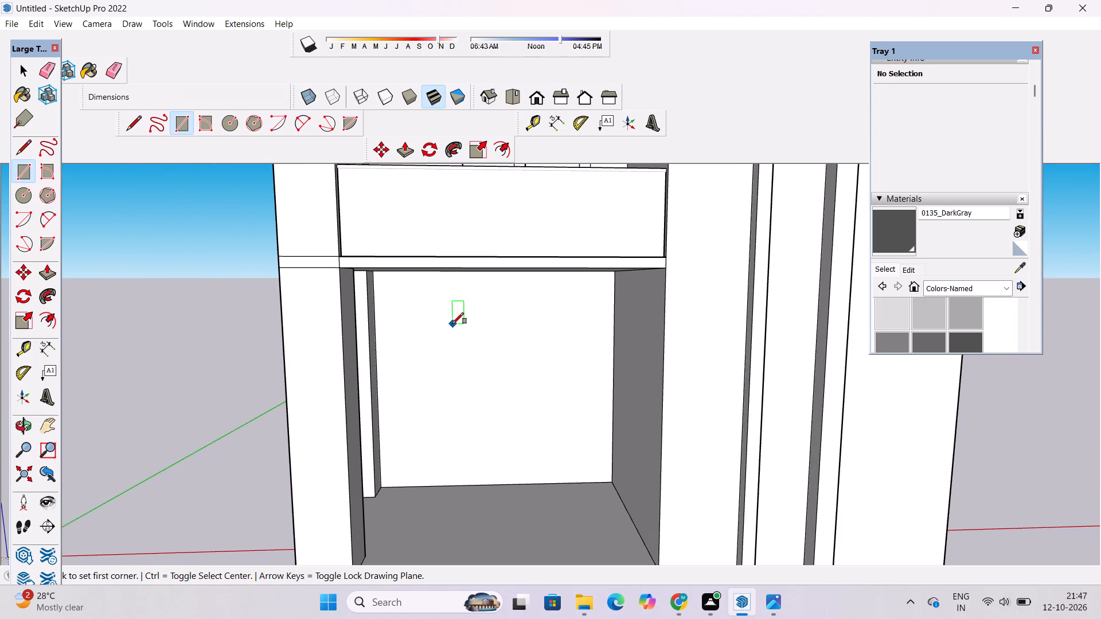
pyautogui.click(452, 324)
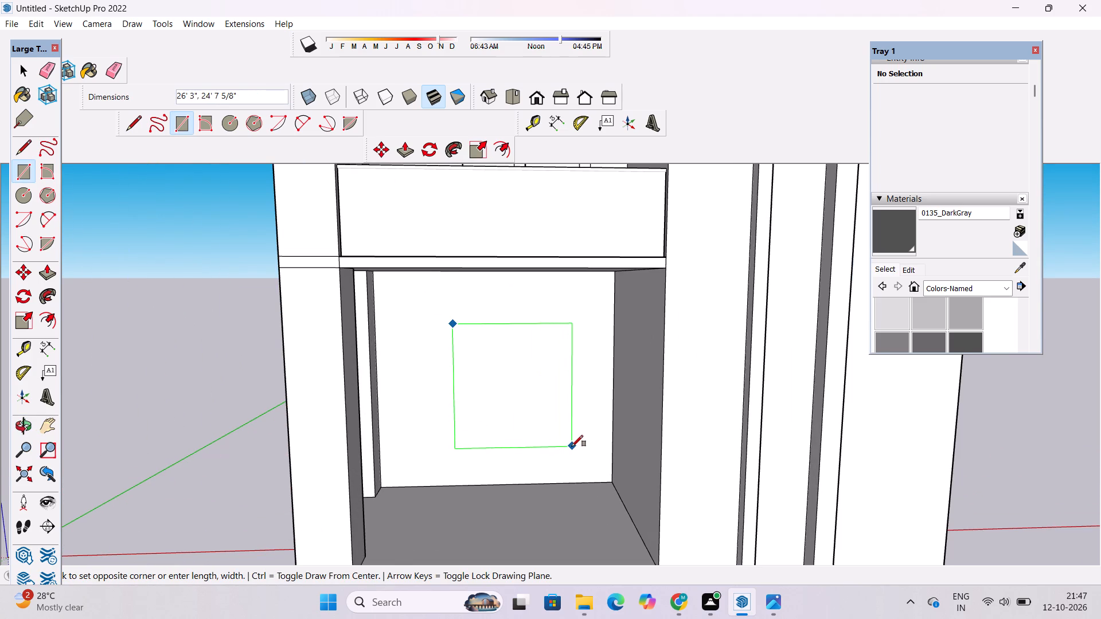
pyautogui.click(572, 446)
pyautogui.moveTo(585, 446); pyautogui.dragTo(607, 446)
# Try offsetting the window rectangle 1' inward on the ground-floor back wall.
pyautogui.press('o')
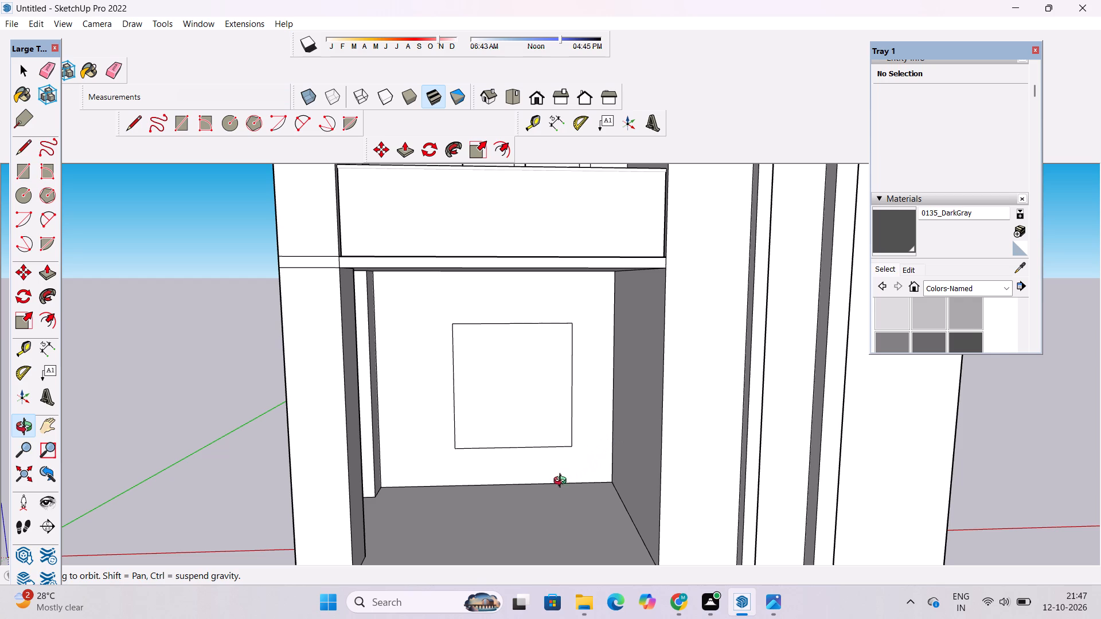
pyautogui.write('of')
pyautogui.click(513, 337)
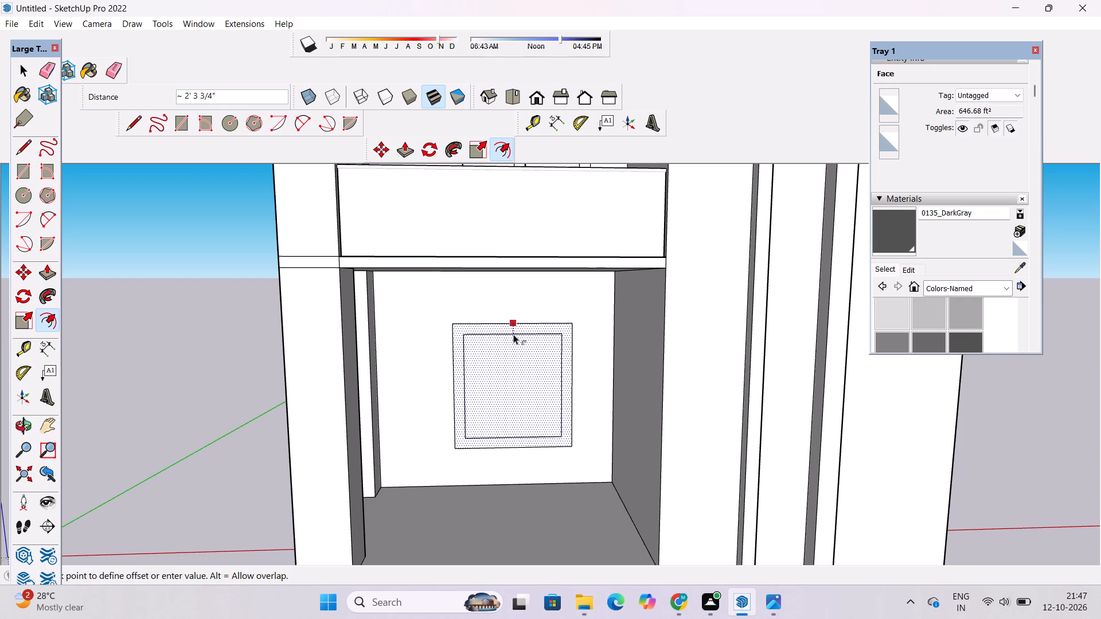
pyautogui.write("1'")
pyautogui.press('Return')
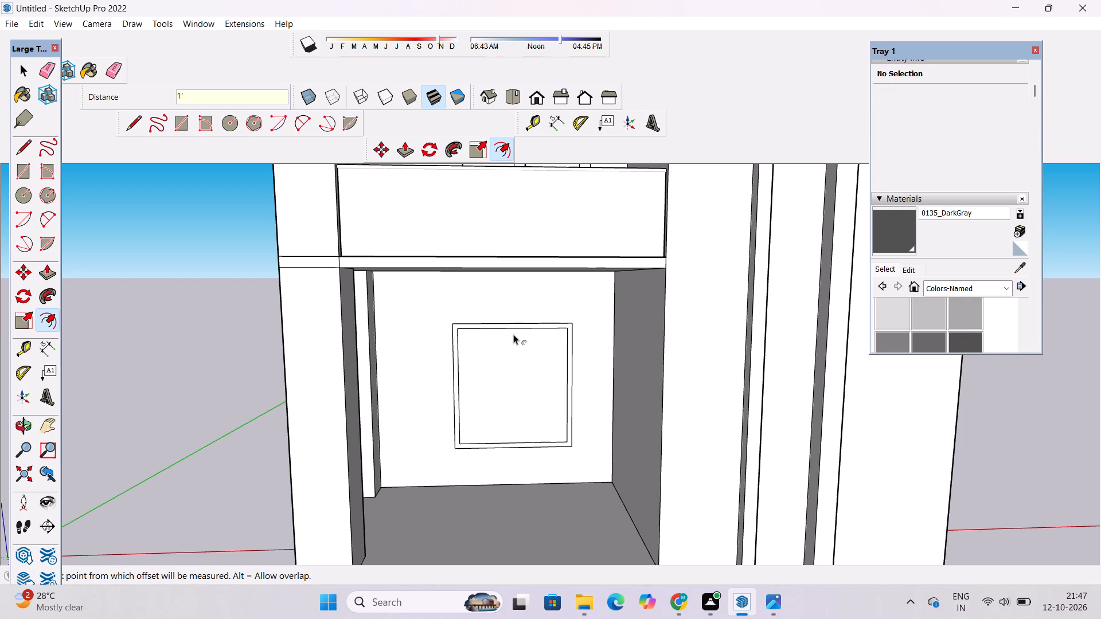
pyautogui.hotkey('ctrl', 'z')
# Offset the ground-floor window rectangle 1.5' inward to form the frame outline.
pyautogui.press('o')
pyautogui.scroll(-5, 513, 326)
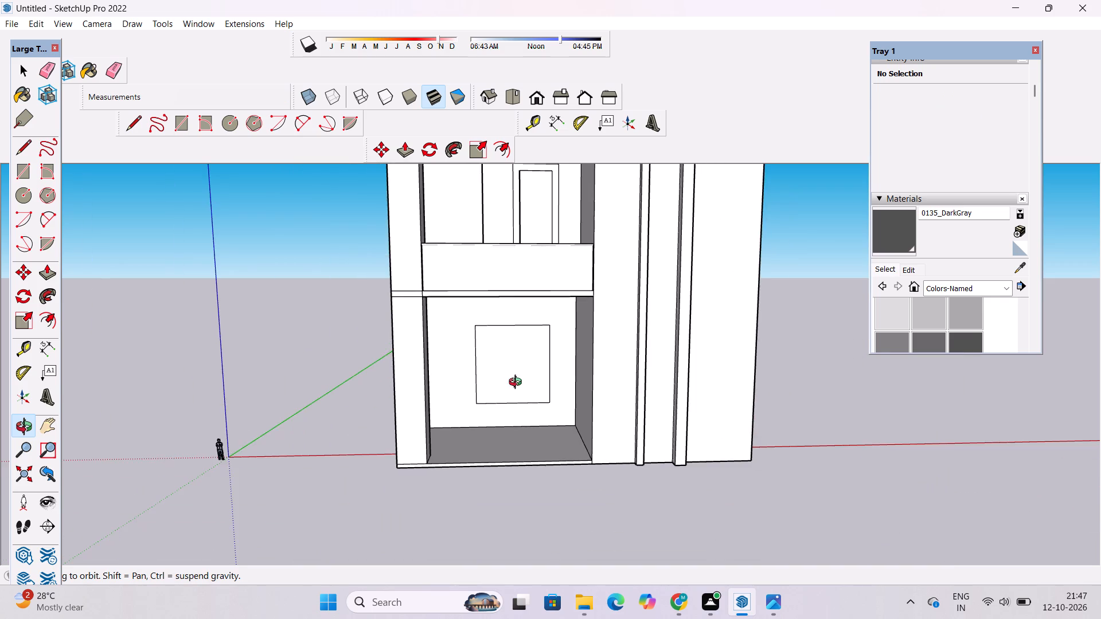
pyautogui.keyDown('shift'); pyautogui.moveTo(518, 383); pyautogui.dragTo(509, 350); pyautogui.keyUp('shift')
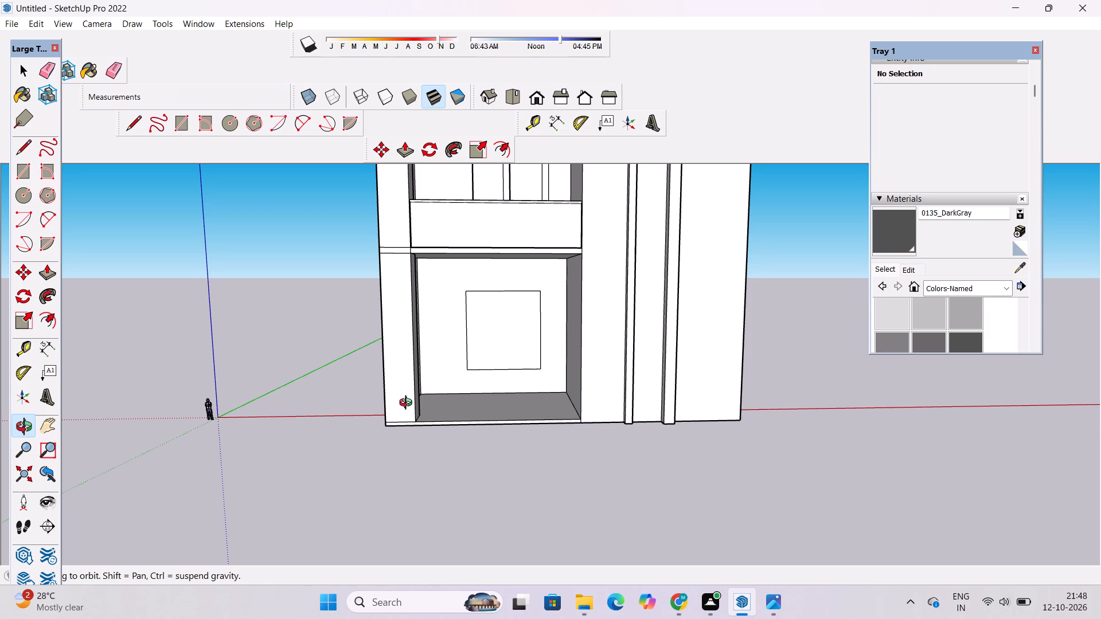
pyautogui.moveTo(409, 404); pyautogui.dragTo(454, 437)
pyautogui.keyDown('shift'); pyautogui.moveTo(522, 414); pyautogui.dragTo(420, 414); pyautogui.keyUp('shift')
pyautogui.write('of')
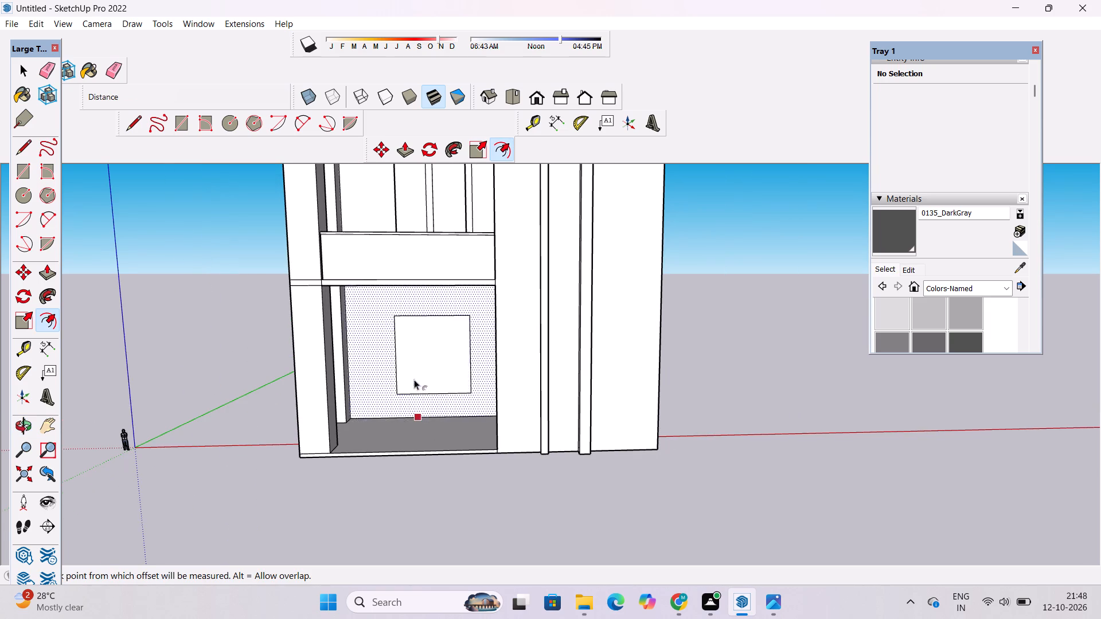
pyautogui.click(435, 334)
pyautogui.scroll(7, 435, 339)
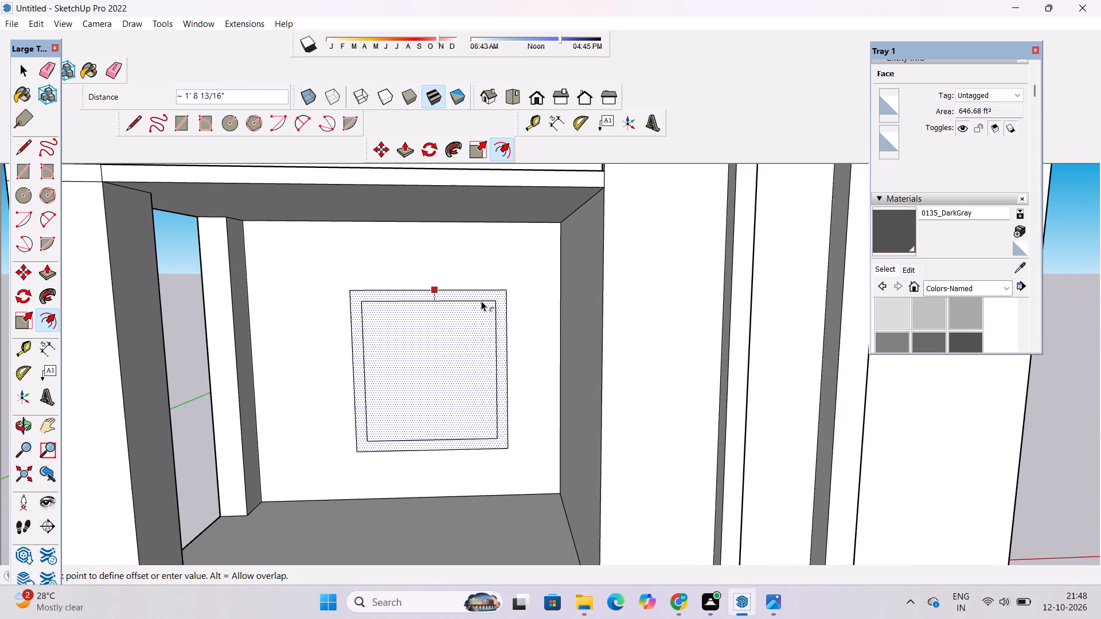
pyautogui.write("1.5'")
pyautogui.press('Return')
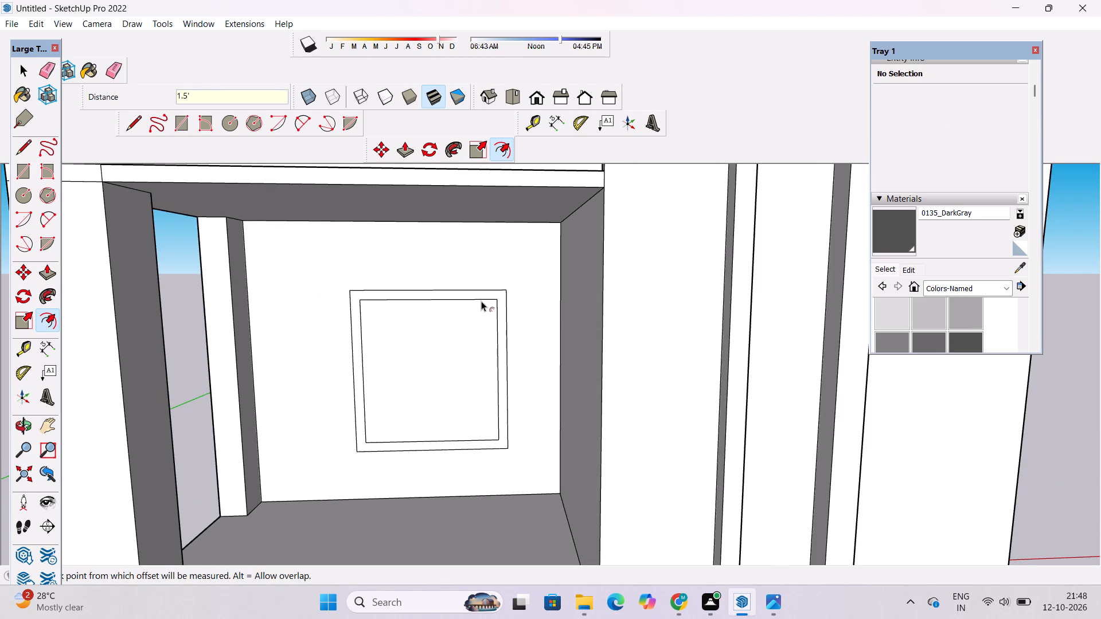
# Examine the window frame outline on the ground-floor back wall, near and from further away.
pyautogui.press('o')
pyautogui.scroll(-3, 482, 305)
pyautogui.keyDown('shift'); pyautogui.moveTo(471, 374); pyautogui.dragTo(473, 355); pyautogui.keyUp('shift')
pyautogui.moveTo(473, 370); pyautogui.dragTo(534, 377)
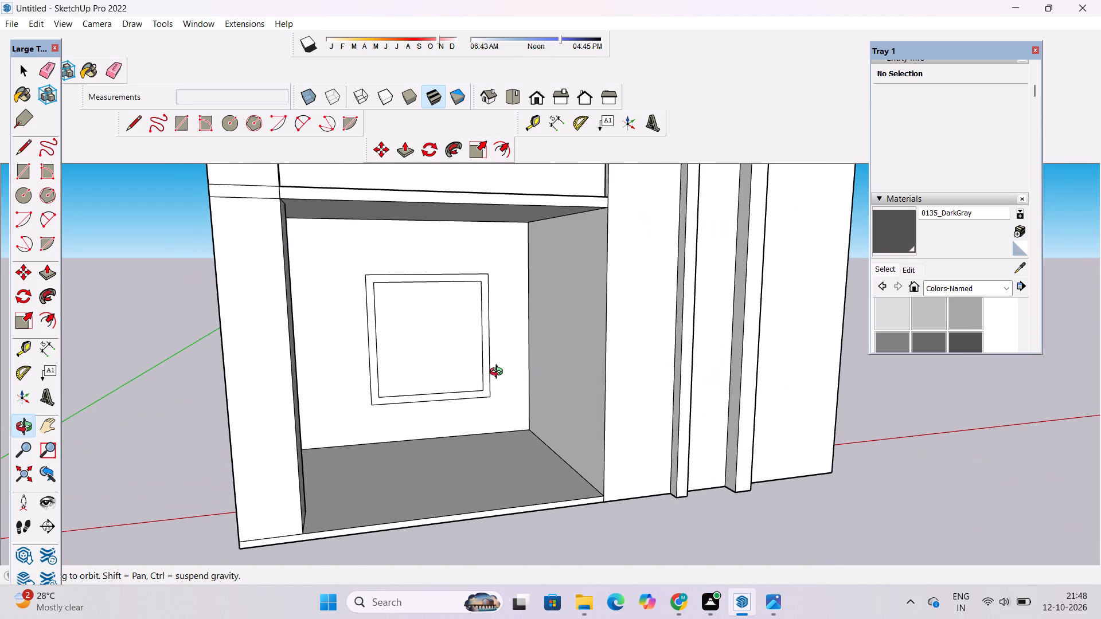
pyautogui.scroll(1, 499, 373)
pyautogui.scroll(-2, 499, 373)
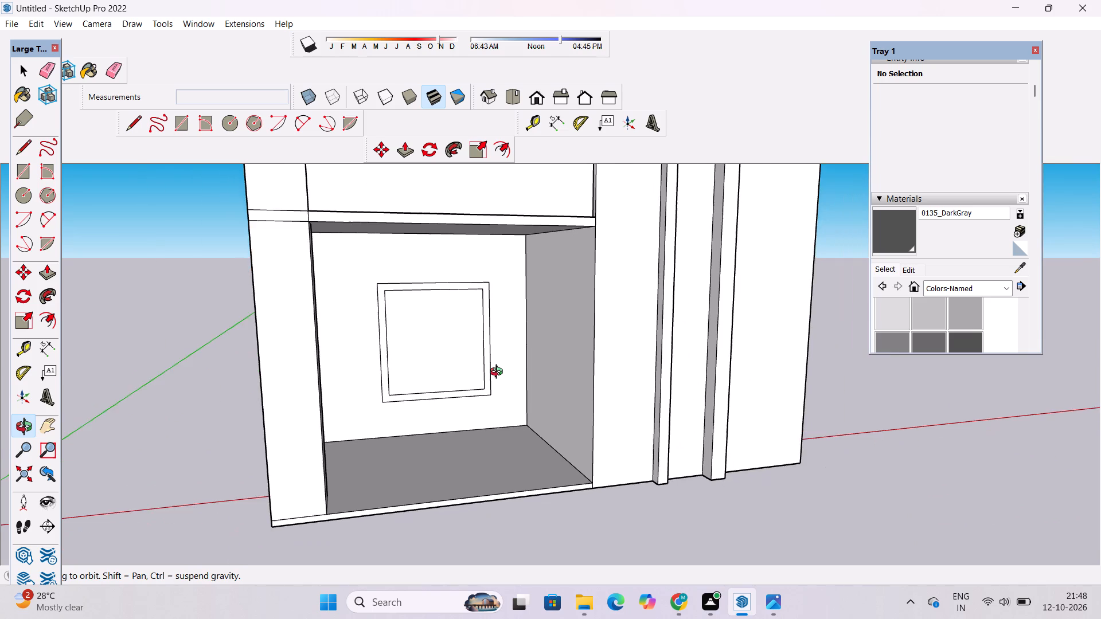
pyautogui.scroll(3, 499, 373)
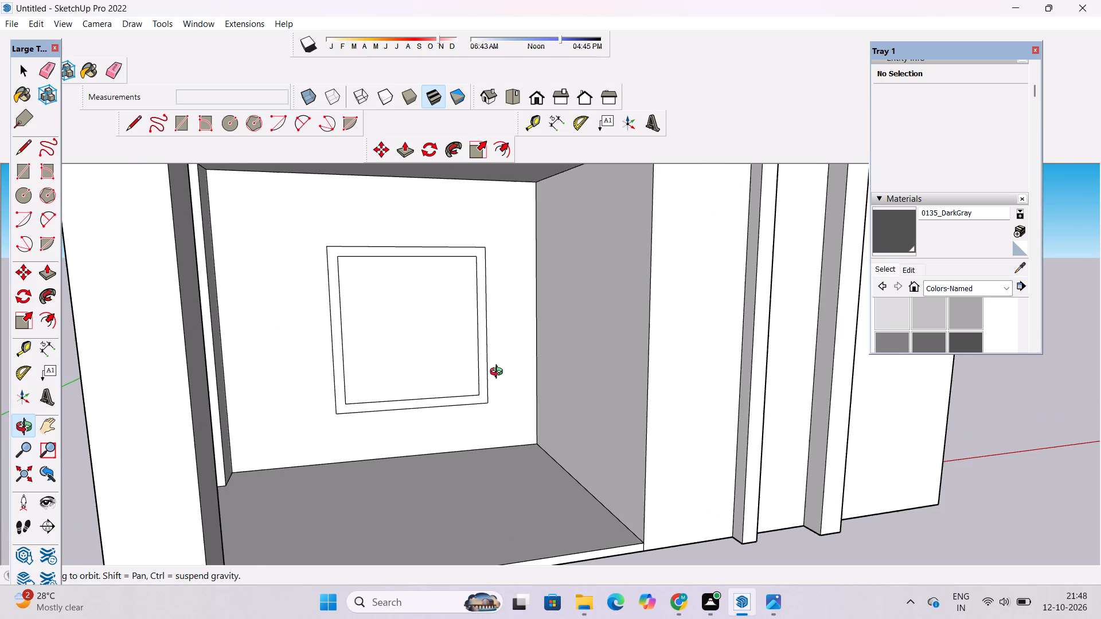
pyautogui.scroll(-2, 499, 373)
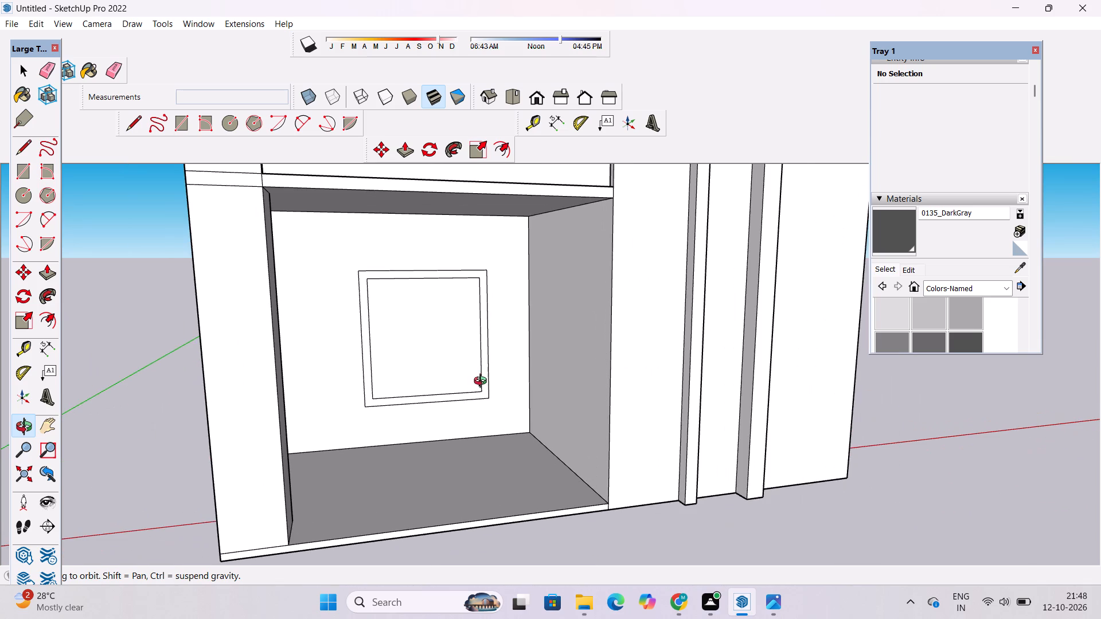
# Place a vertical guide 11' 7 1/2" from the inner frame's side edge, through the midpoint of its top edge.
pyautogui.keyDown('shift'); pyautogui.moveTo(469, 410); pyautogui.dragTo(472, 429); pyautogui.keyUp('shift')
pyautogui.keyDown('shift'); pyautogui.moveTo(472, 429); pyautogui.dragTo(459, 398); pyautogui.keyUp('shift')
pyautogui.moveTo(460, 399); pyautogui.dragTo(440, 404)
pyautogui.press('t')
pyautogui.scroll(2, 399, 330)
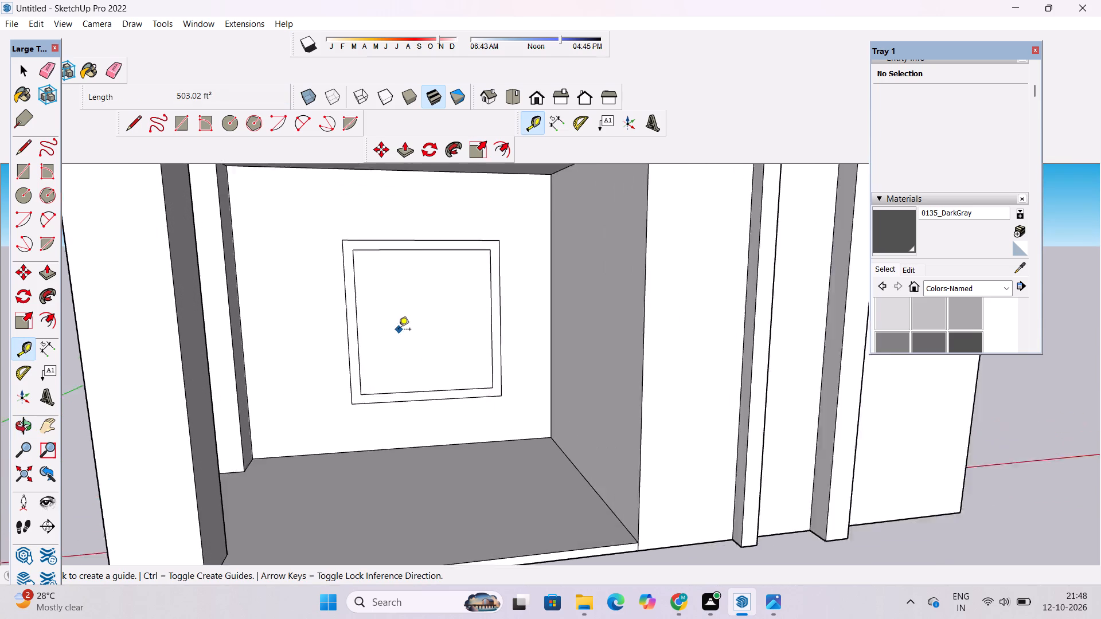
pyautogui.scroll(5, 399, 330)
pyautogui.click(339, 313)
pyautogui.scroll(-3, 369, 343)
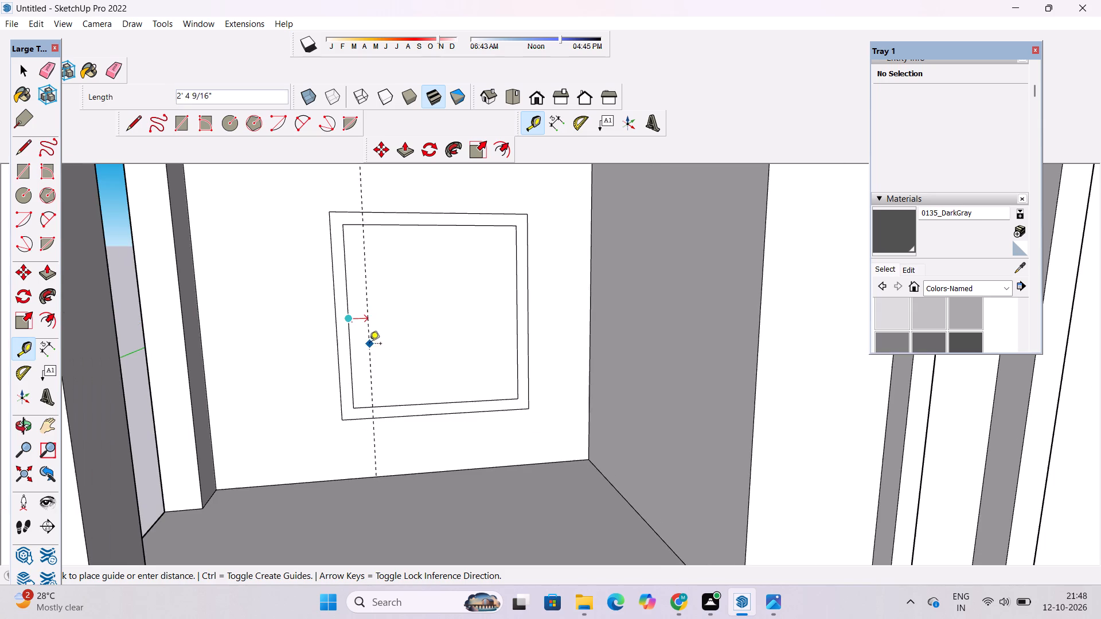
pyautogui.scroll(7, 435, 226)
pyautogui.click(432, 224)
# Place two more vertical guides on the window, one 5" to each side of the centre guide.
pyautogui.scroll(-4, 410, 211)
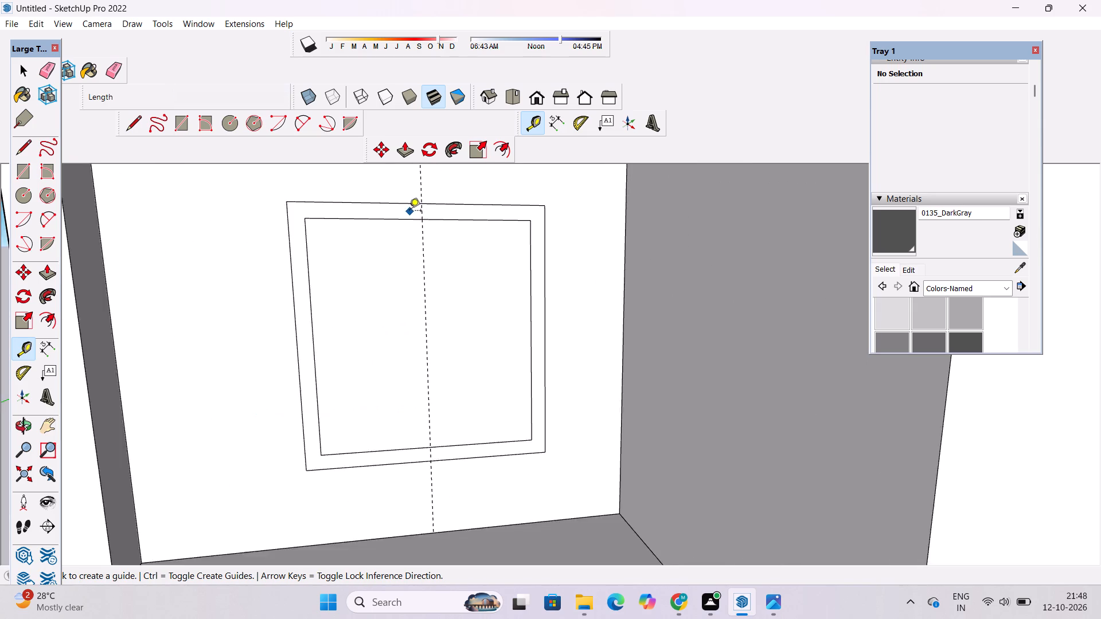
pyautogui.scroll(-5, 409, 211)
pyautogui.scroll(4, 416, 265)
pyautogui.click(421, 244)
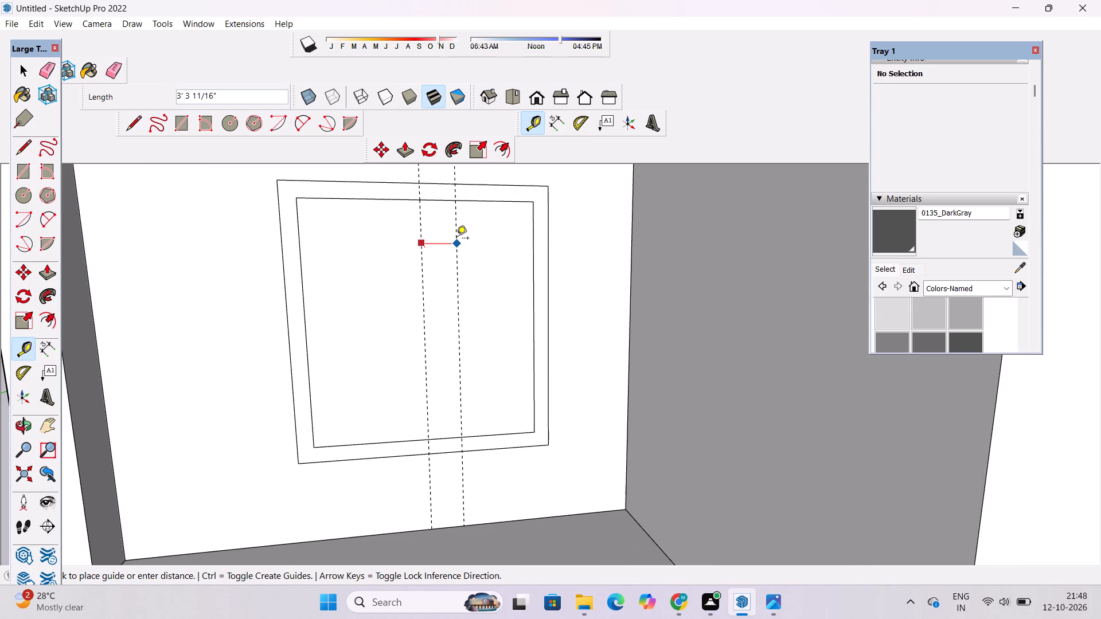
pyautogui.press('5')
pyautogui.hotkey('shift', '"')
pyautogui.press('Return')
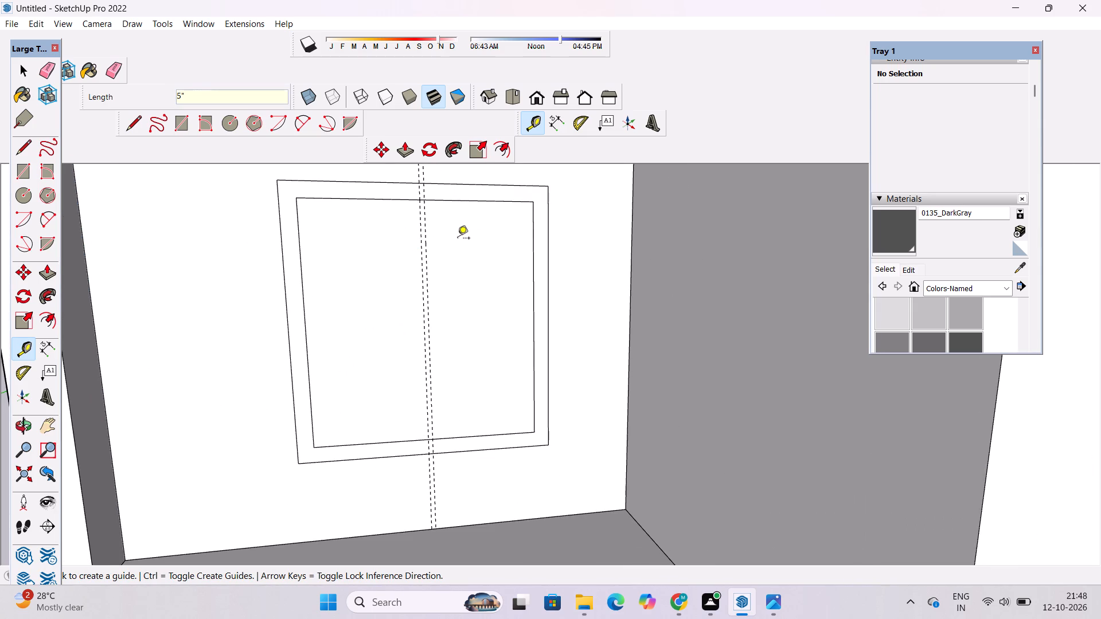
pyautogui.scroll(10, 435, 195)
pyautogui.click(407, 230)
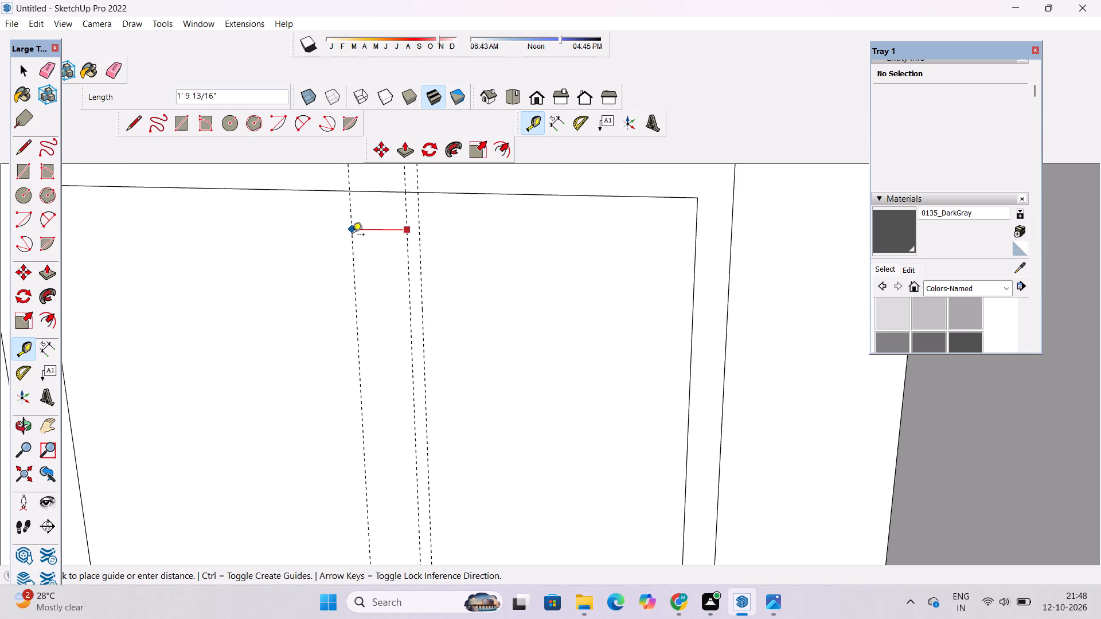
pyautogui.write('5"')
pyautogui.press('Return')
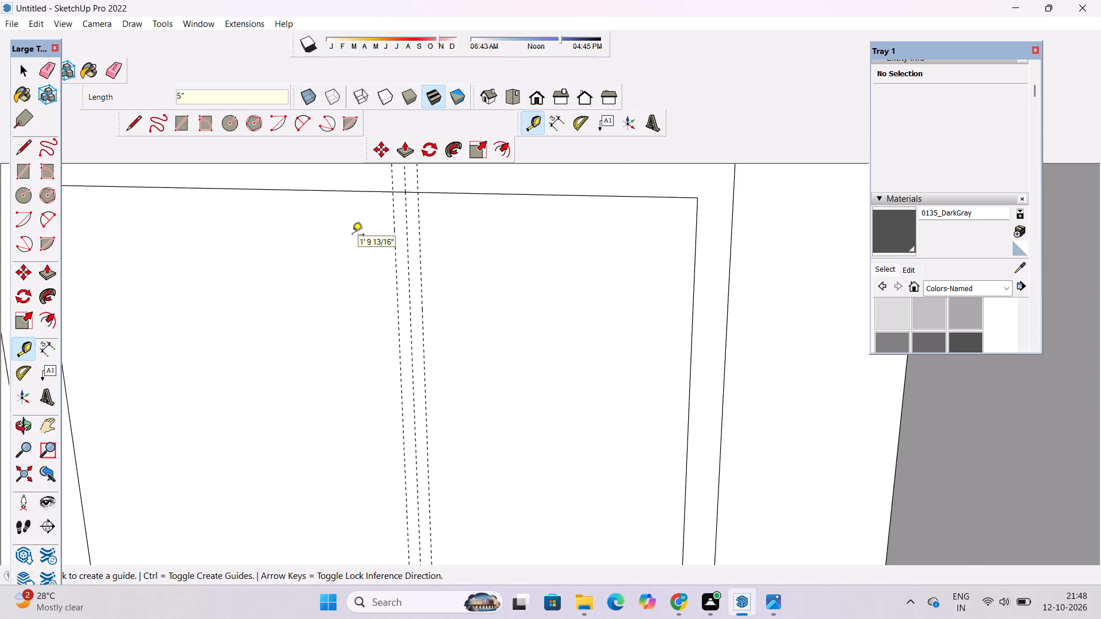
# Draw the central mullion rectangle between the two outer guides, from the inner frame's top edge to its bottom edge.
pyautogui.press('o')
pyautogui.scroll(-9, 352, 236)
pyautogui.keyDown('shift'); pyautogui.moveTo(397, 322); pyautogui.dragTo(397, 284); pyautogui.keyUp('shift')
pyautogui.moveTo(399, 281); pyautogui.dragTo(393, 261)
pyautogui.scroll(-4, 392, 257)
pyautogui.moveTo(391, 274); pyautogui.dragTo(386, 311)
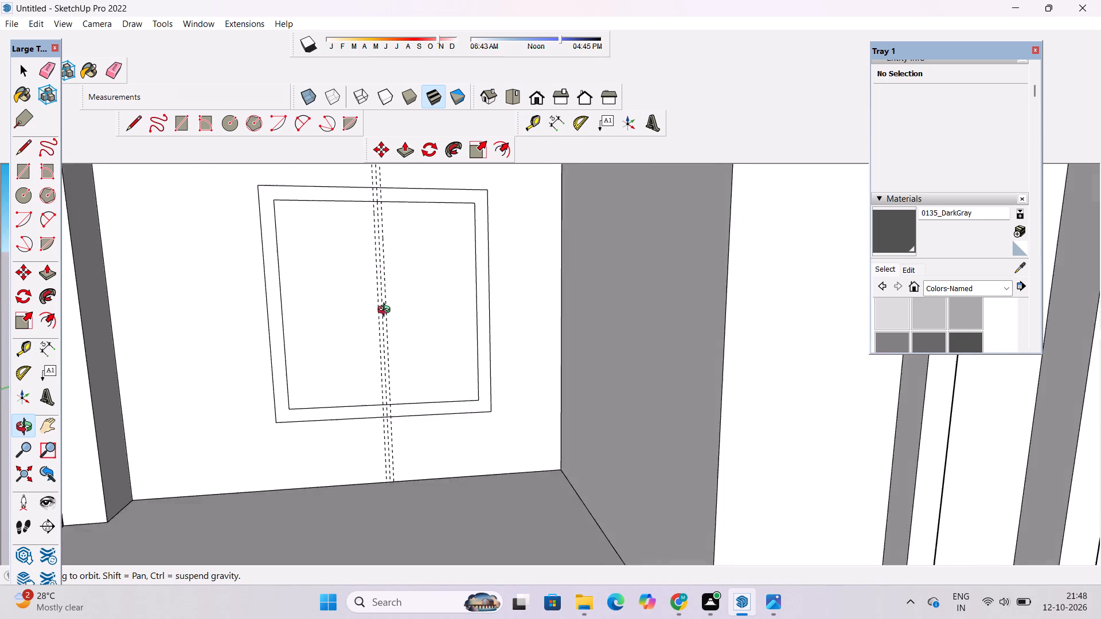
pyautogui.moveTo(386, 311); pyautogui.dragTo(386, 312)
pyautogui.keyDown('shift'); pyautogui.moveTo(381, 272); pyautogui.dragTo(392, 314); pyautogui.keyUp('shift')
pyautogui.moveTo(392, 316); pyautogui.dragTo(391, 296)
pyautogui.click(185, 123)
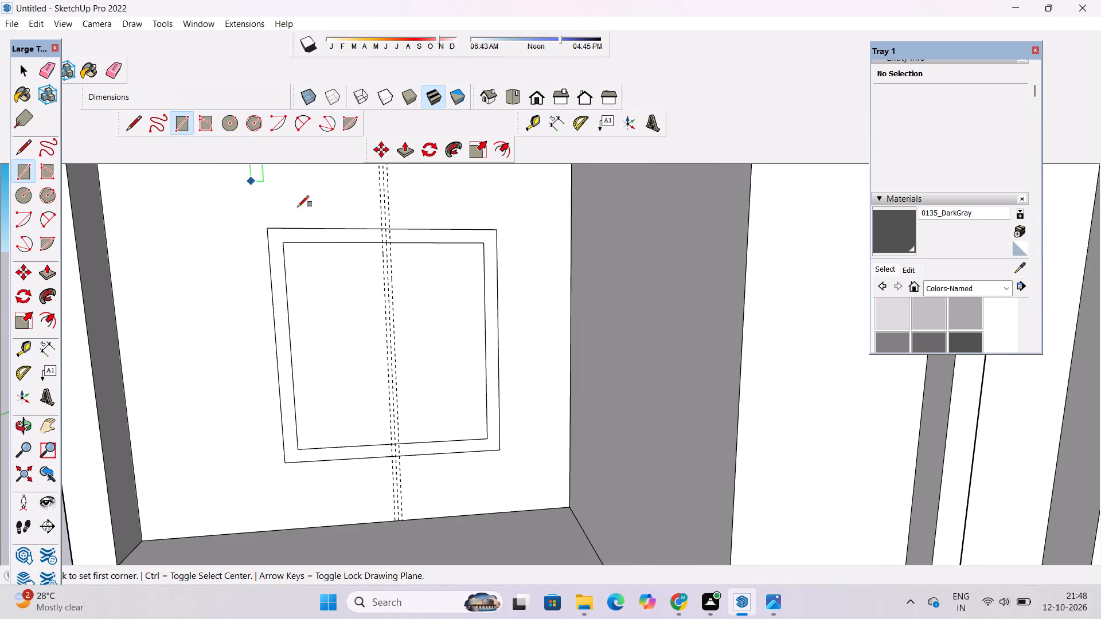
pyautogui.scroll(14, 392, 270)
pyautogui.scroll(-3, 407, 289)
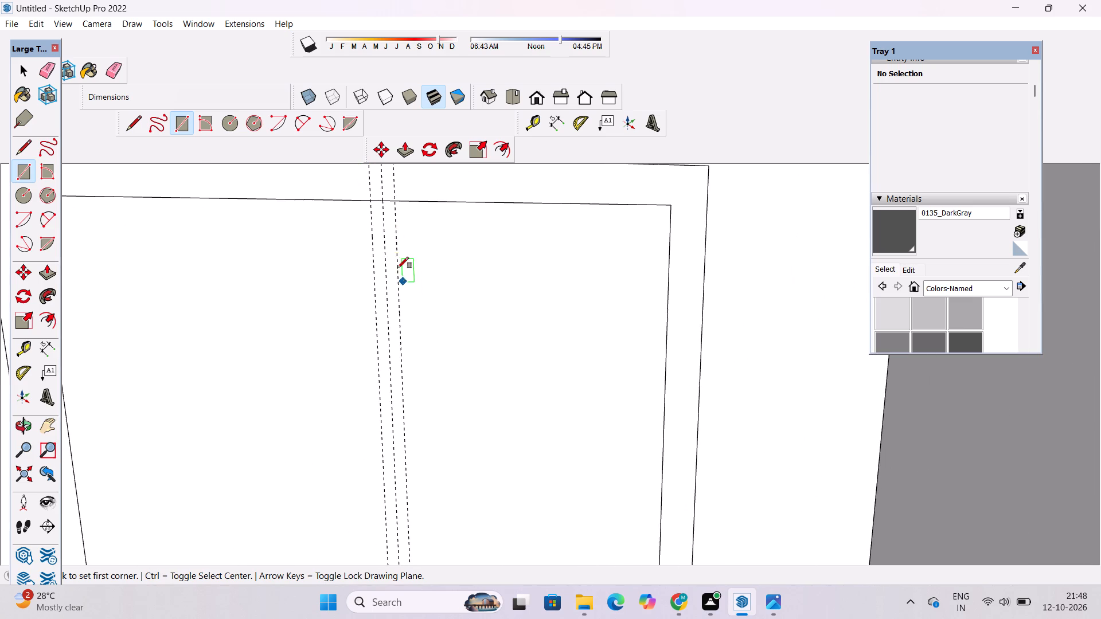
pyautogui.click(370, 201)
pyautogui.scroll(-9, 372, 230)
pyautogui.scroll(11, 377, 524)
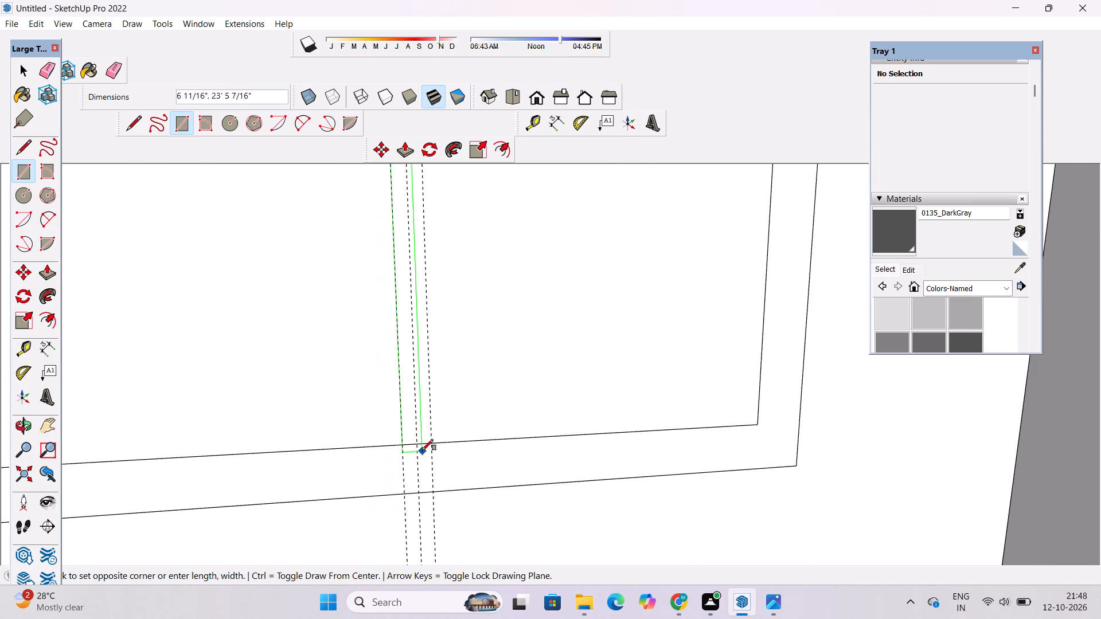
pyautogui.click(432, 445)
# Erase the three vertical guides running through the ground-floor window.
pyautogui.press('o')
pyautogui.scroll(-7, 434, 449)
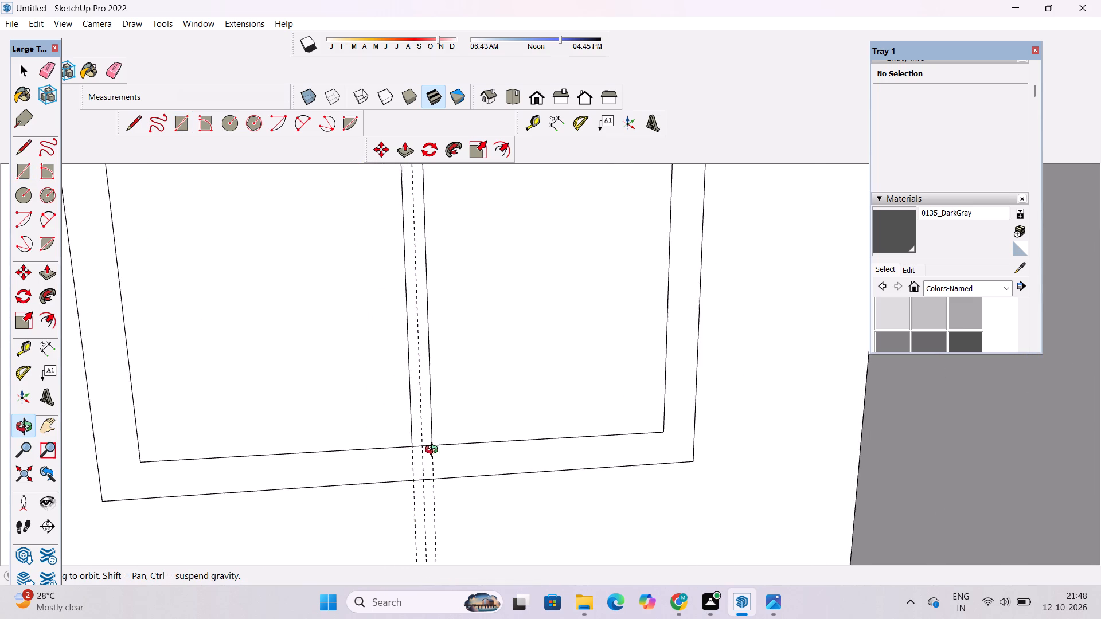
pyautogui.scroll(-3, 434, 451)
pyautogui.keyDown('shift'); pyautogui.moveTo(445, 471); pyautogui.dragTo(425, 459); pyautogui.keyUp('shift')
pyautogui.moveTo(427, 492); pyautogui.dragTo(445, 492)
pyautogui.scroll(-3, 445, 492)
pyautogui.keyDown('shift'); pyautogui.moveTo(451, 506); pyautogui.dragTo(432, 423); pyautogui.keyUp('shift')
pyautogui.moveTo(419, 452); pyautogui.dragTo(454, 469)
pyautogui.keyDown('shift'); pyautogui.moveTo(454, 469); pyautogui.dragTo(454, 476); pyautogui.keyUp('shift')
pyautogui.press('e')
pyautogui.moveTo(466, 440); pyautogui.dragTo(432, 449)
# Examine the ground-floor window with its mullion within the front facade, near and from further away.
pyautogui.press('o')
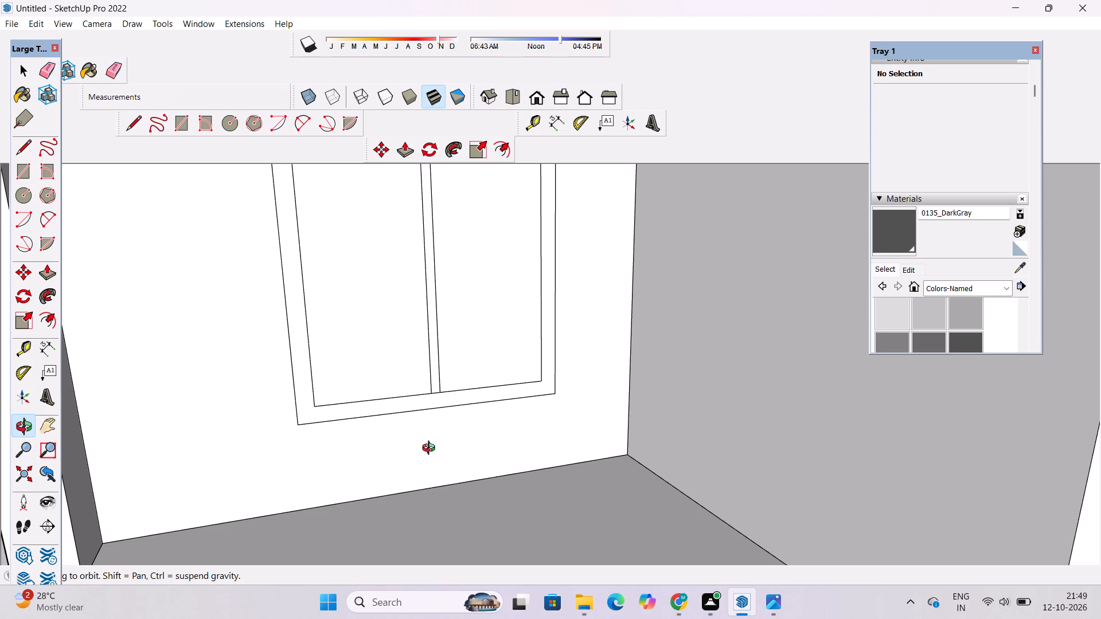
pyautogui.scroll(-13, 435, 432)
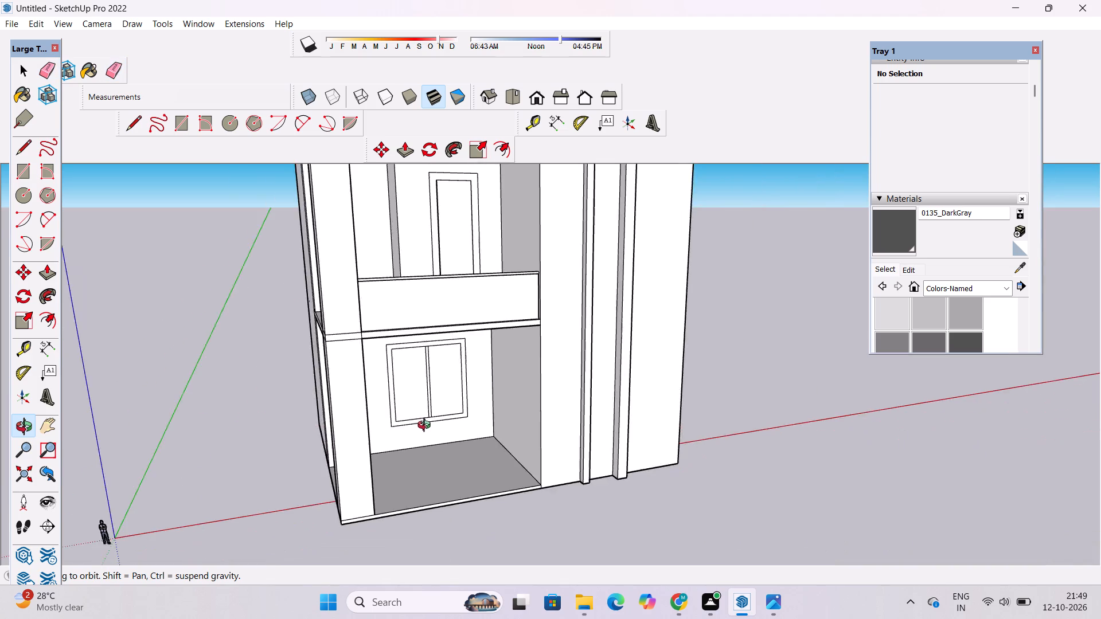
pyautogui.moveTo(463, 437); pyautogui.dragTo(429, 437)
pyautogui.moveTo(427, 449); pyautogui.dragTo(415, 448)
pyautogui.scroll(-3, 410, 434)
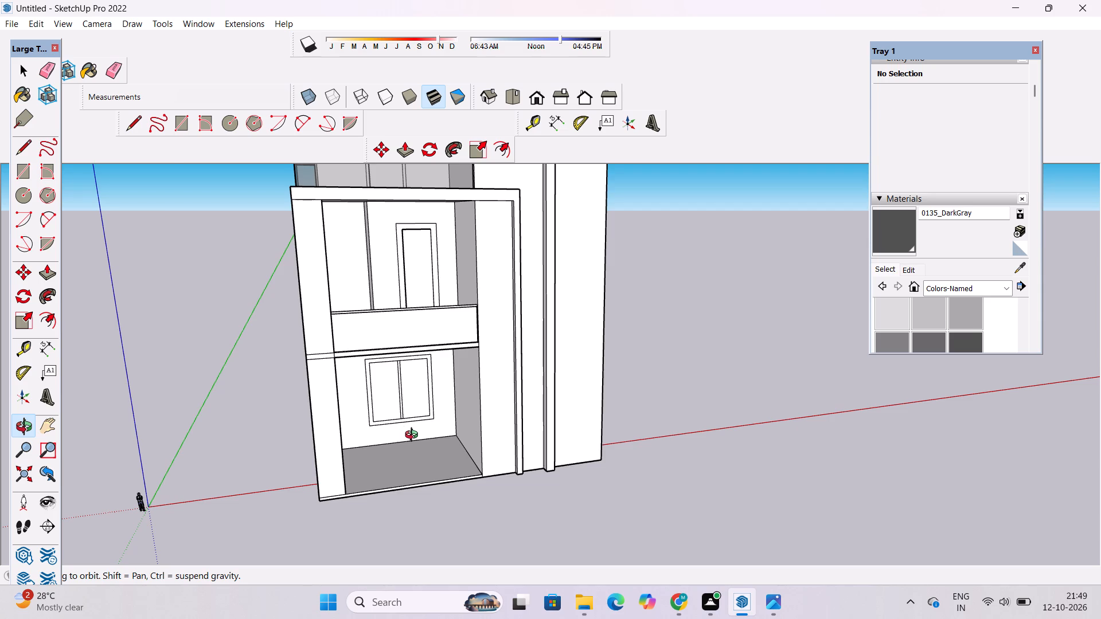
pyautogui.scroll(-2, 414, 436)
pyautogui.scroll(3, 414, 436)
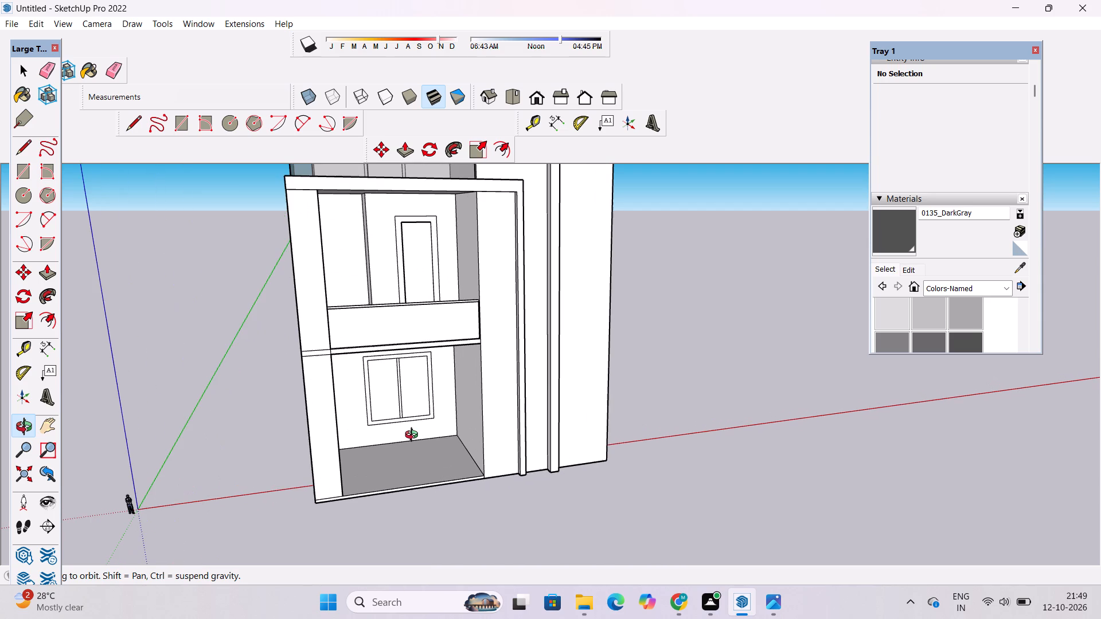
pyautogui.scroll(-1, 414, 436)
pyautogui.scroll(1, 414, 436)
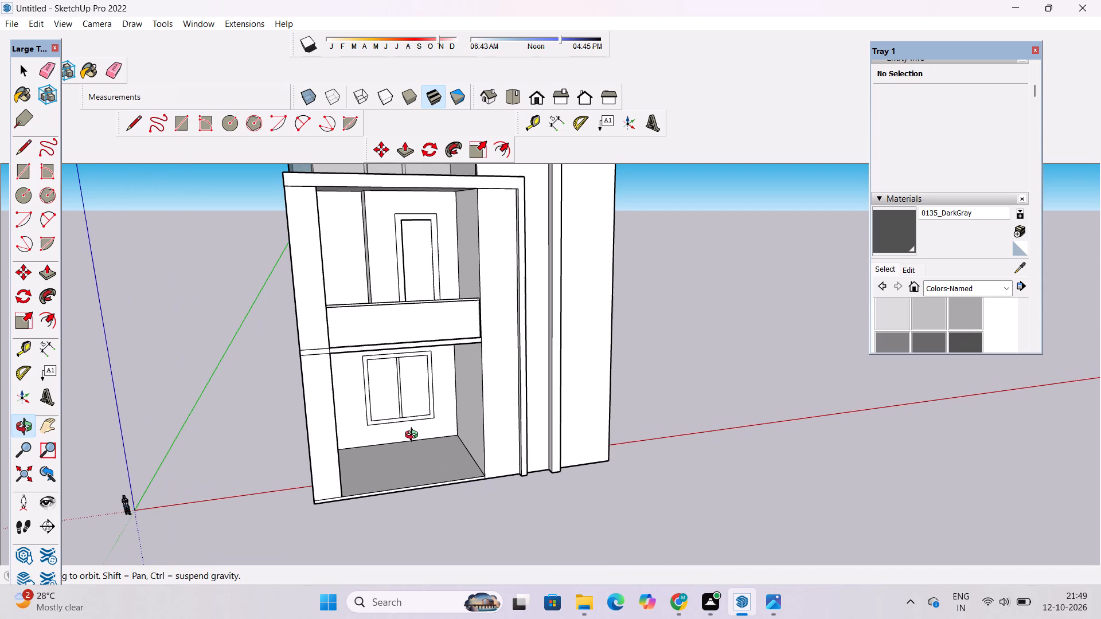
pyautogui.scroll(-2, 414, 436)
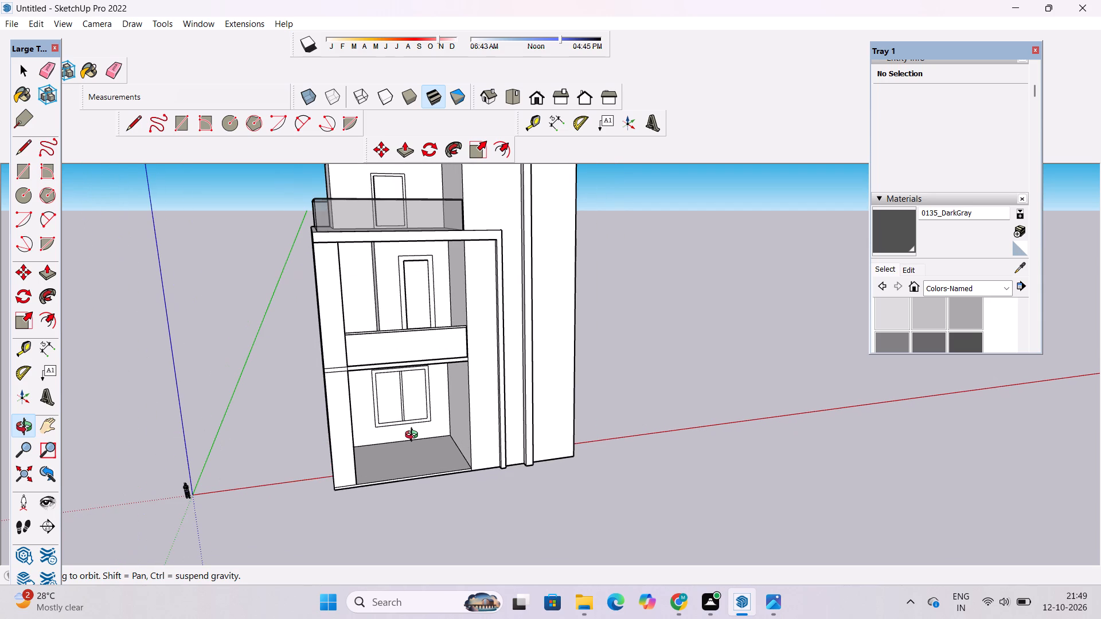
pyautogui.scroll(2, 414, 436)
pyautogui.scroll(-4, 414, 436)
pyautogui.scroll(4, 414, 436)
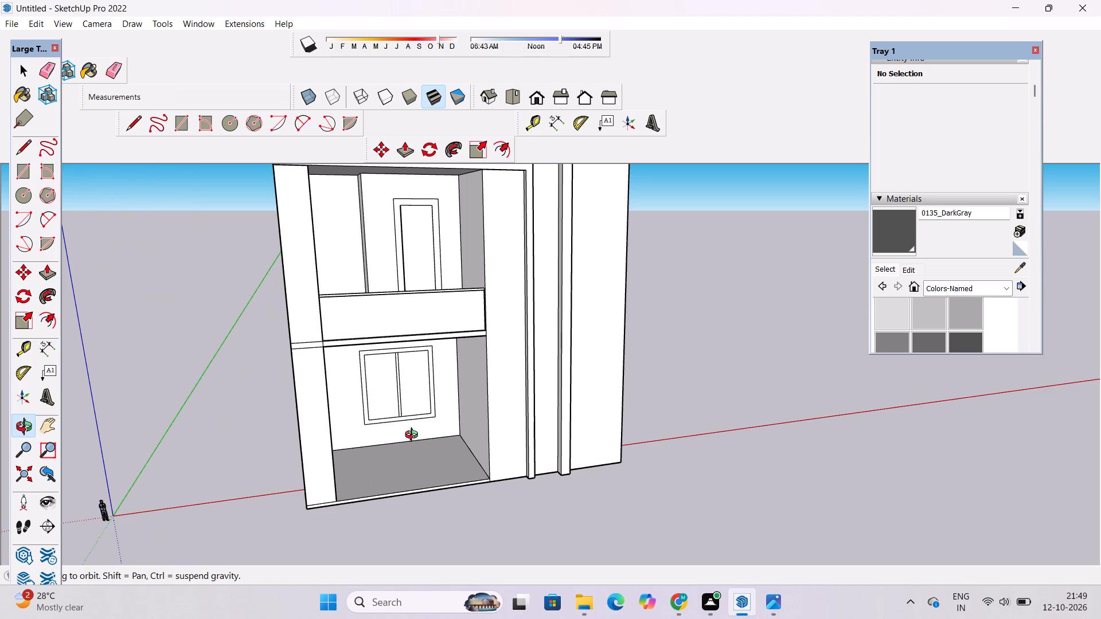
pyautogui.scroll(-1, 473, 428)
pyautogui.scroll(3, 473, 428)
pyautogui.scroll(-3, 473, 428)
pyautogui.scroll(3, 473, 428)
pyautogui.scroll(-6, 473, 428)
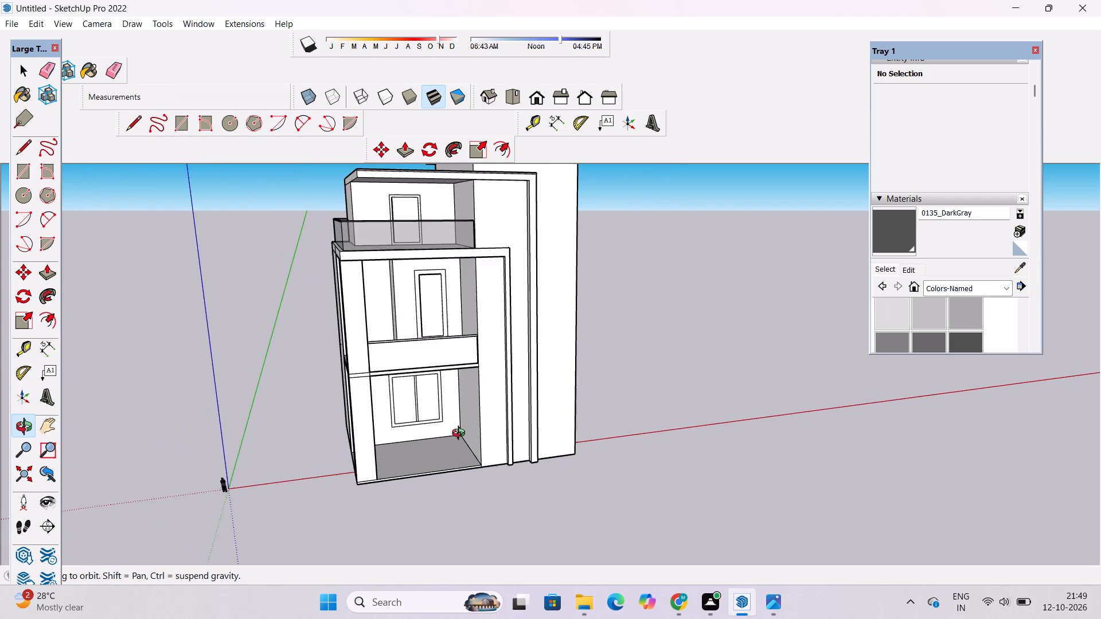
pyautogui.scroll(4, 456, 438)
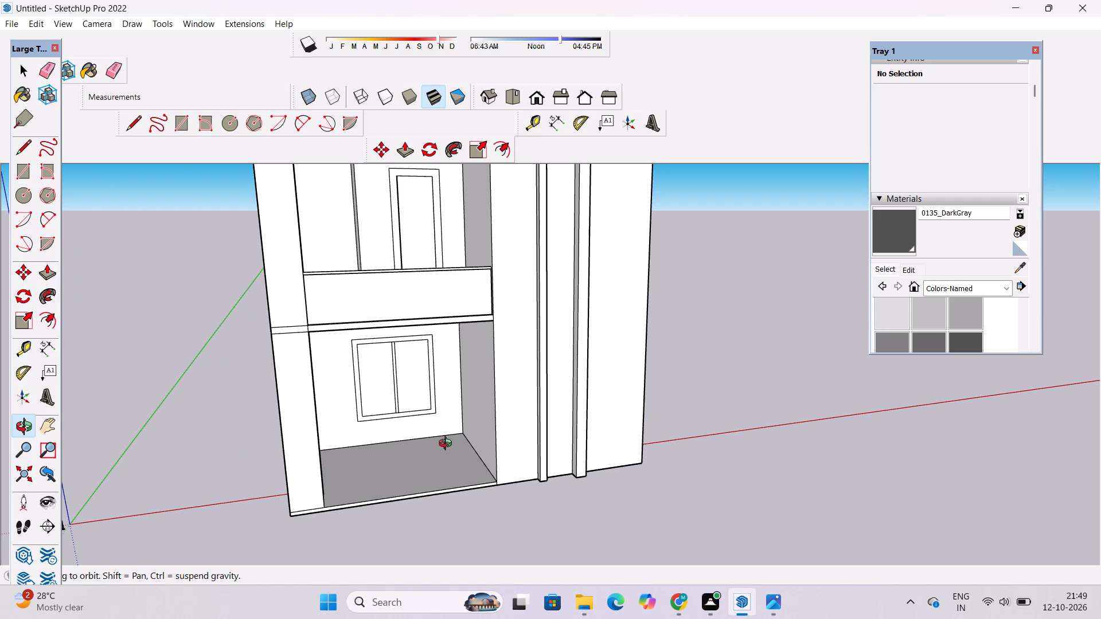
pyautogui.scroll(-5, 444, 453)
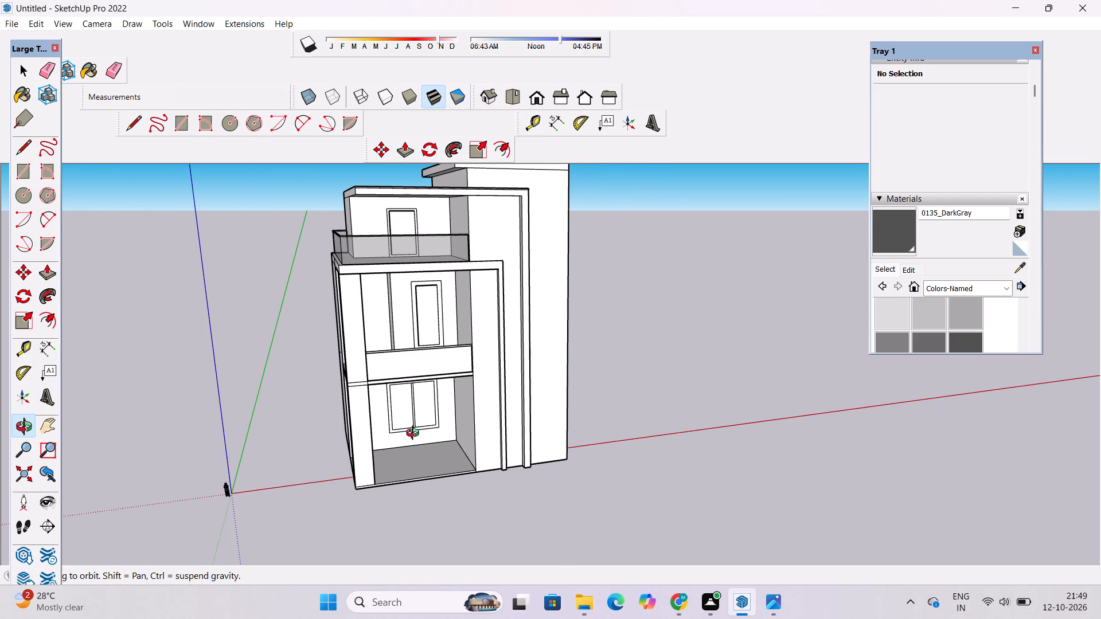
# Examine the whole house from the front and from above, comparing the window with the upper floors.
pyautogui.scroll(-1, 415, 434)
pyautogui.keyDown('shift'); pyautogui.moveTo(413, 442); pyautogui.dragTo(412, 467); pyautogui.keyUp('shift')
pyautogui.moveTo(407, 473); pyautogui.dragTo(448, 474)
pyautogui.scroll(3, 447, 469)
pyautogui.moveTo(446, 471); pyautogui.dragTo(434, 446)
pyautogui.scroll(-4, 379, 446)
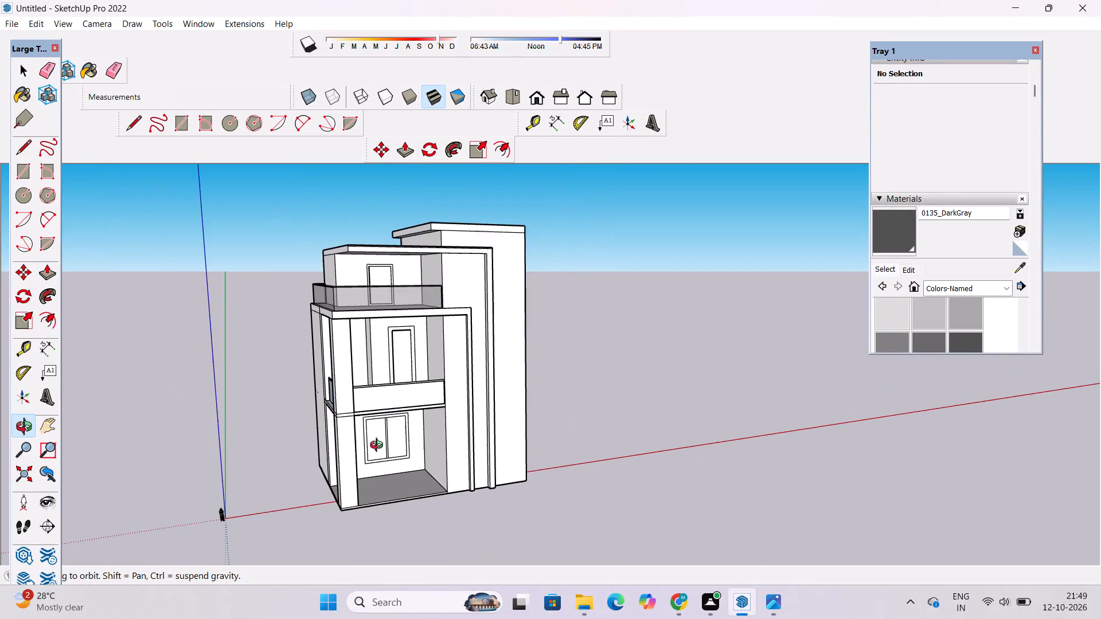
pyautogui.scroll(5, 376, 460)
pyautogui.scroll(-3, 376, 460)
pyautogui.scroll(3, 378, 455)
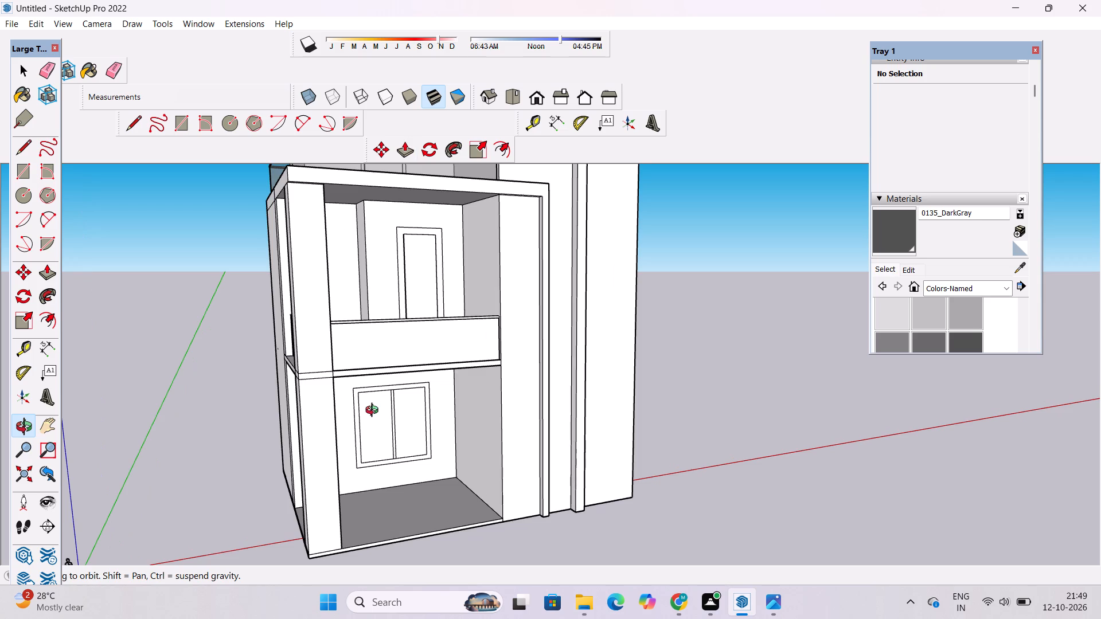
pyautogui.scroll(-5, 373, 412)
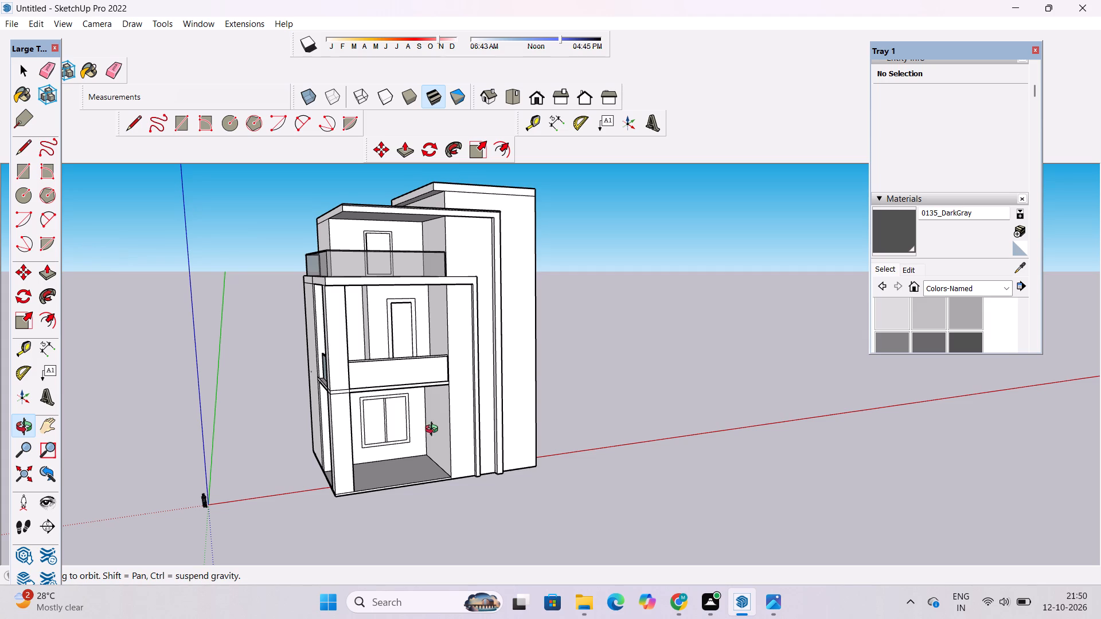
pyautogui.scroll(-5, 382, 386)
pyautogui.moveTo(363, 435); pyautogui.dragTo(372, 477)
pyautogui.scroll(2, 417, 445)
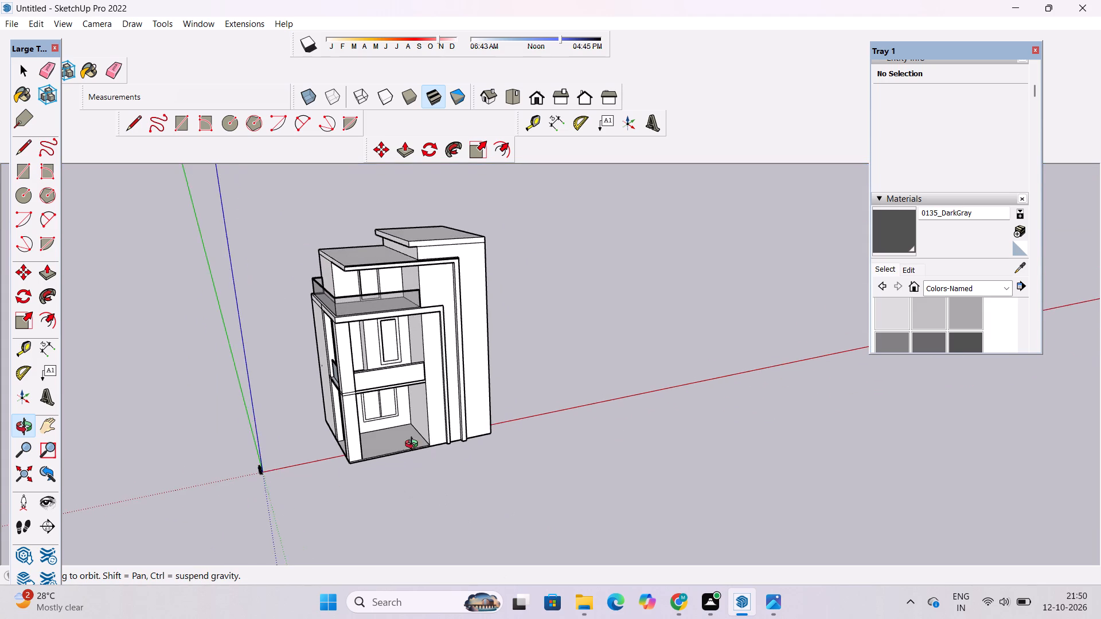
pyautogui.scroll(3, 414, 445)
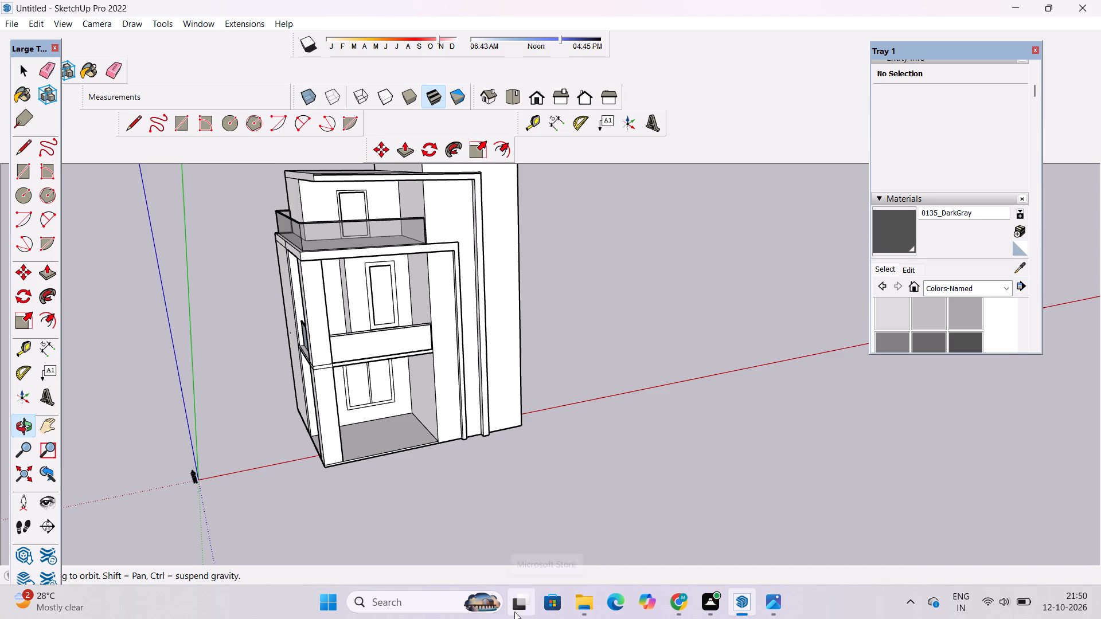
pyautogui.scroll(2, 475, 555)
pyautogui.scroll(-7, 475, 555)
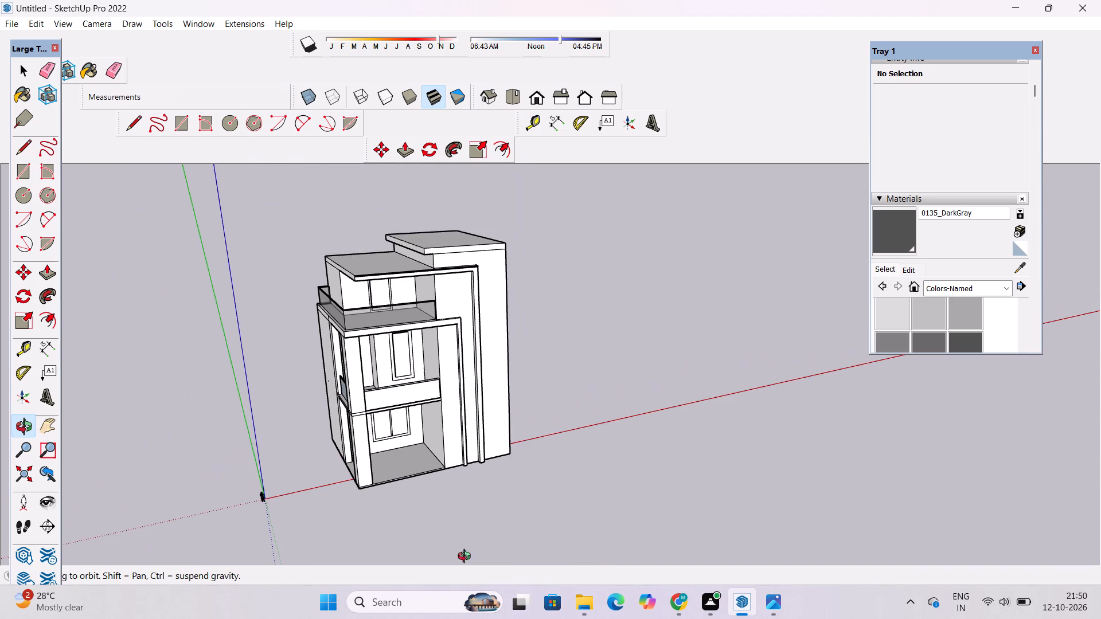
pyautogui.scroll(-3, 467, 558)
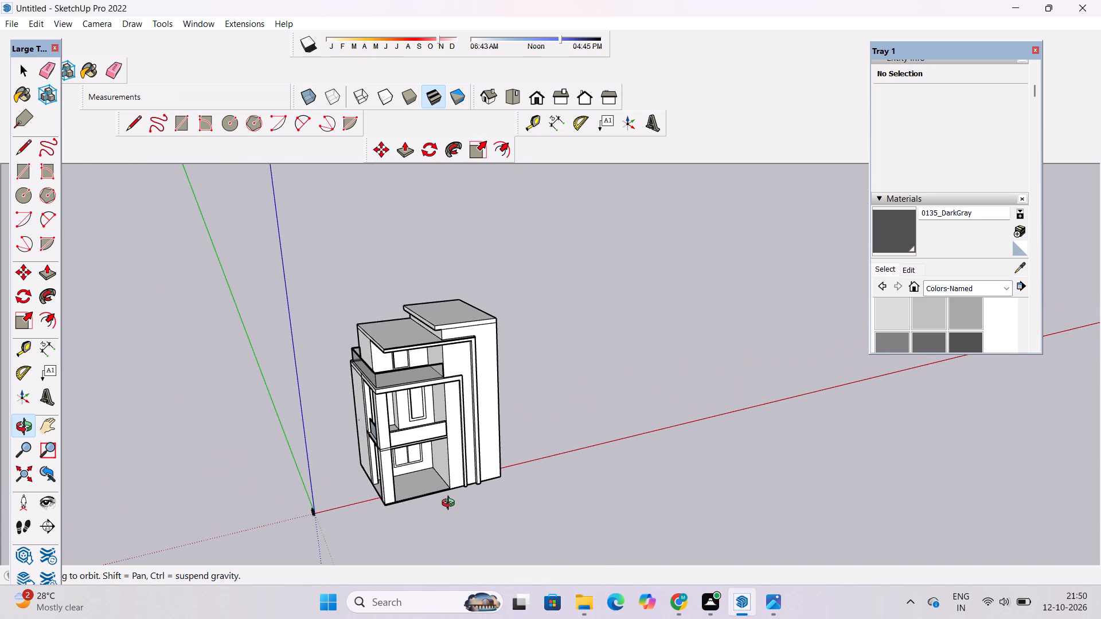
pyautogui.scroll(11, 451, 504)
pyautogui.moveTo(416, 475); pyautogui.dragTo(375, 463)
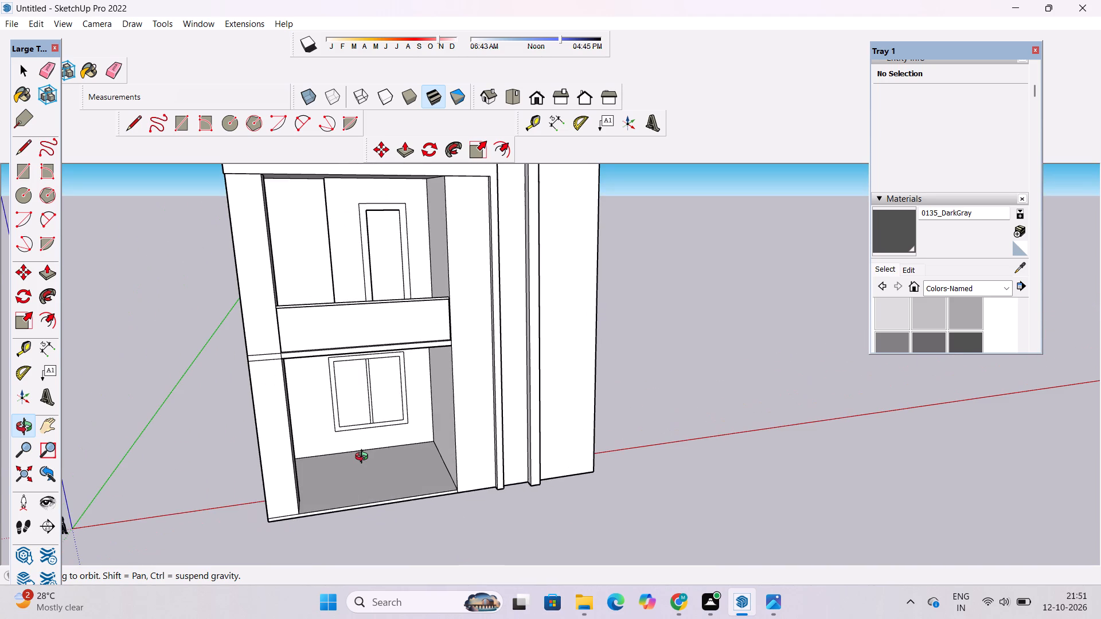
pyautogui.scroll(-2, 338, 446)
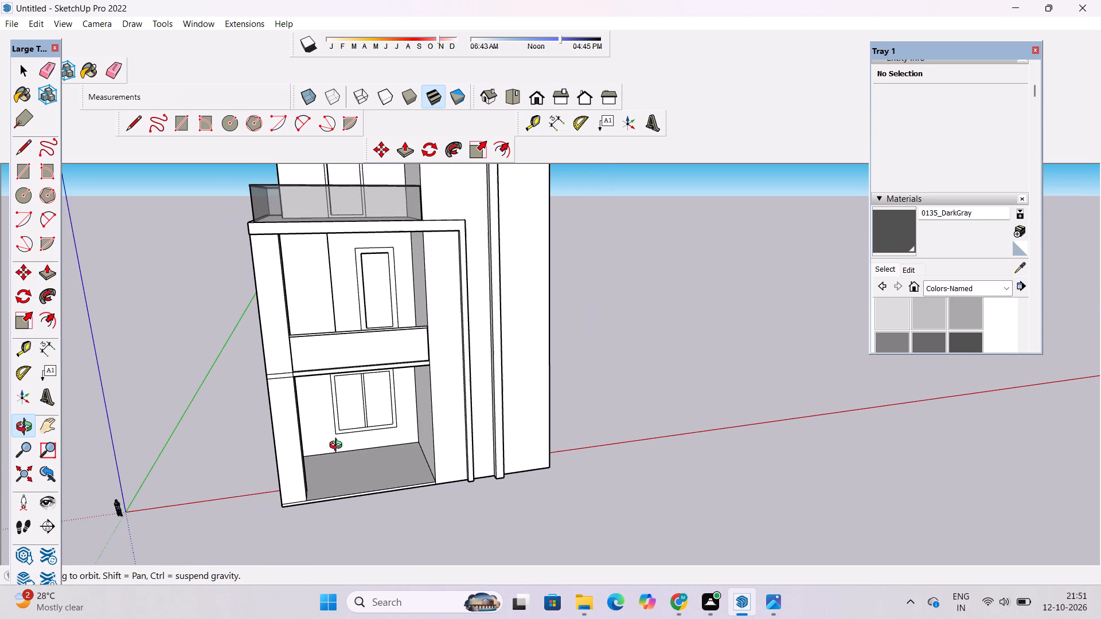
pyautogui.scroll(5, 338, 446)
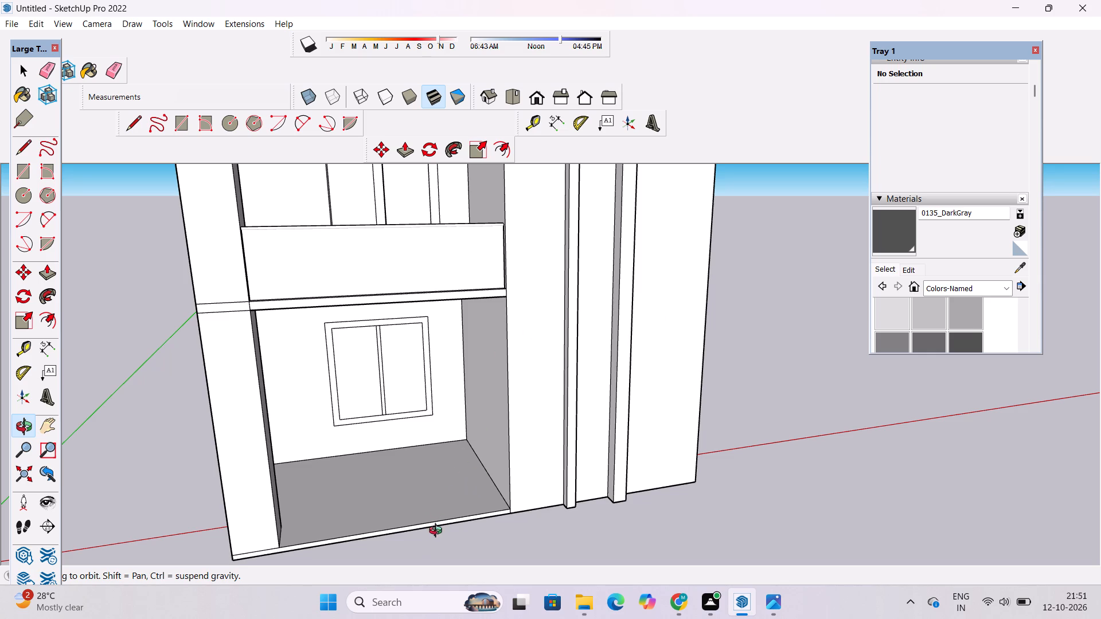
pyautogui.scroll(-3, 401, 536)
pyautogui.scroll(2, 392, 480)
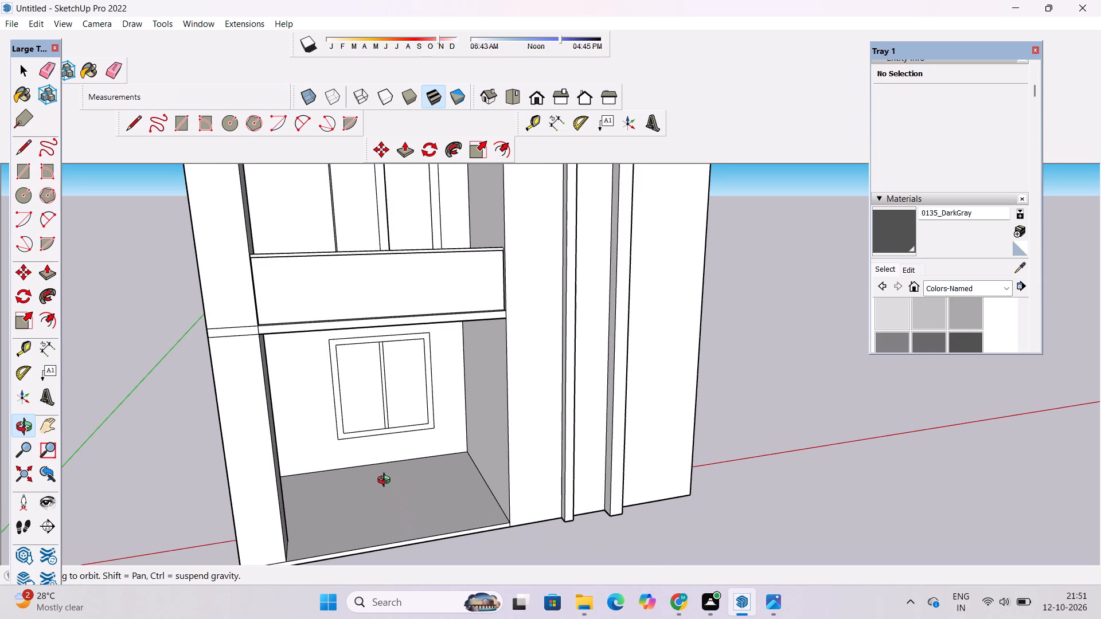
pyautogui.scroll(-5, 416, 484)
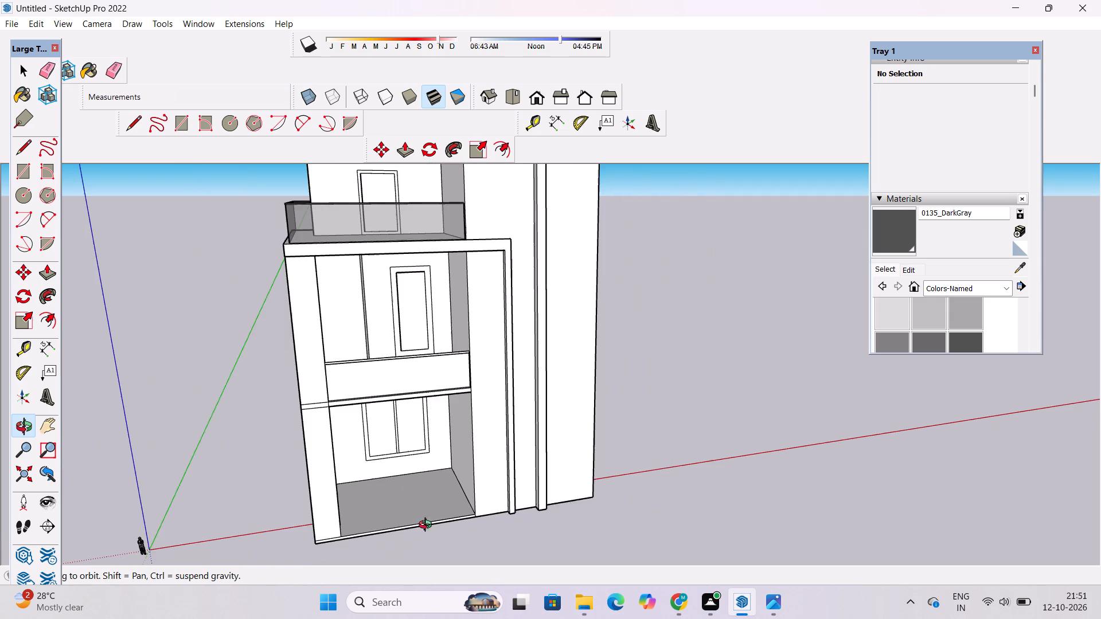
pyautogui.scroll(4, 307, 443)
# Examine the house's front corner, with the side balcony opening and the ground-floor space behind the corner pillar.
pyautogui.moveTo(320, 475); pyautogui.dragTo(424, 527)
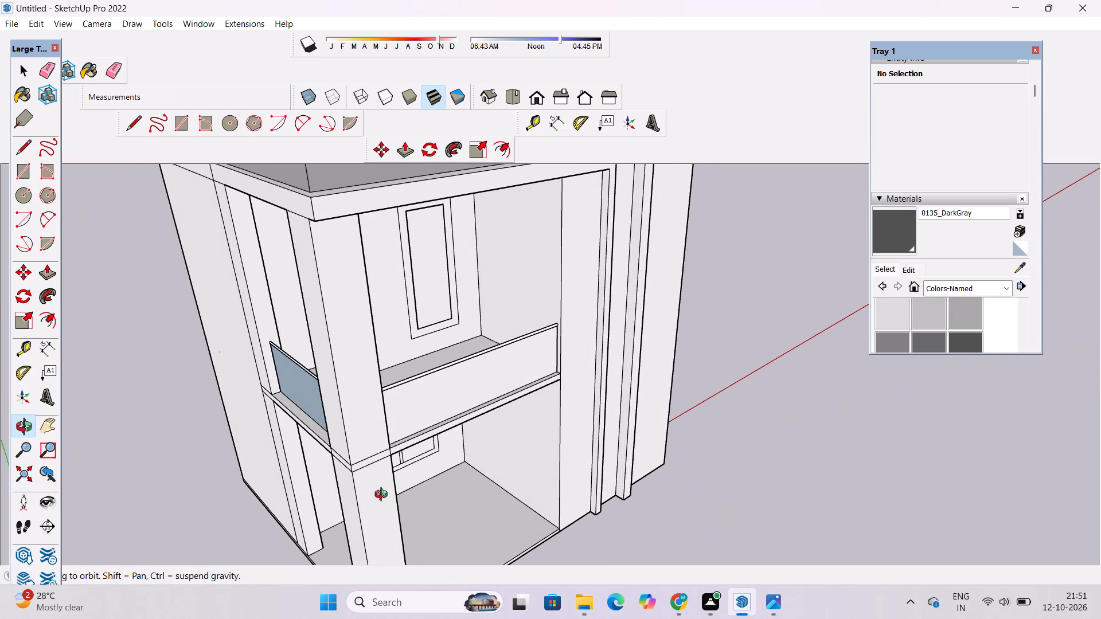
pyautogui.scroll(-3, 384, 496)
pyautogui.scroll(3, 384, 496)
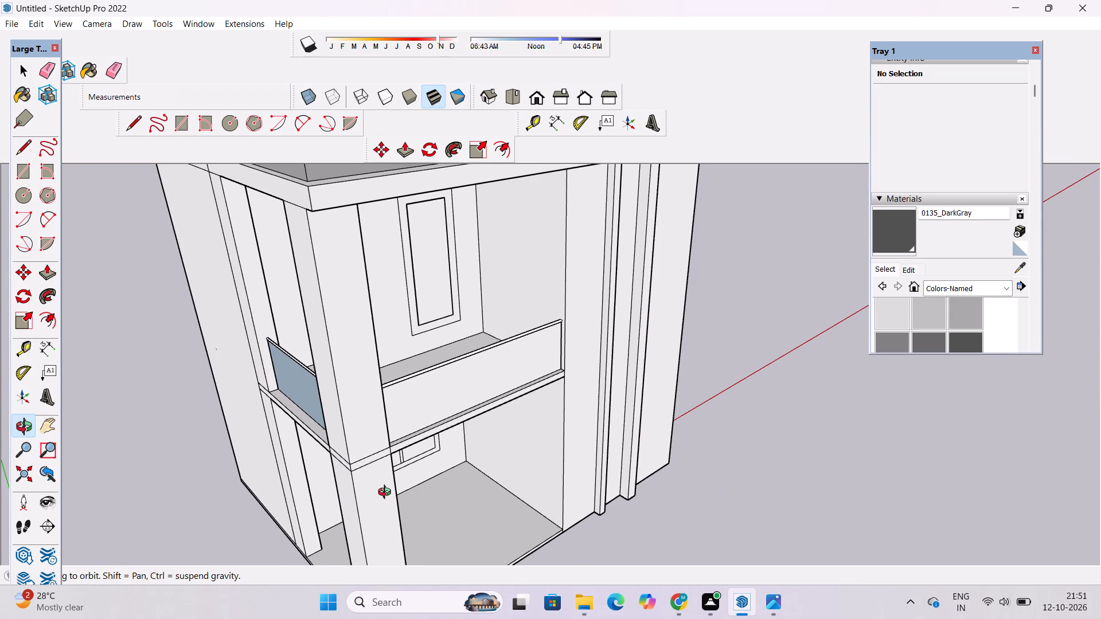
pyautogui.scroll(-4, 377, 492)
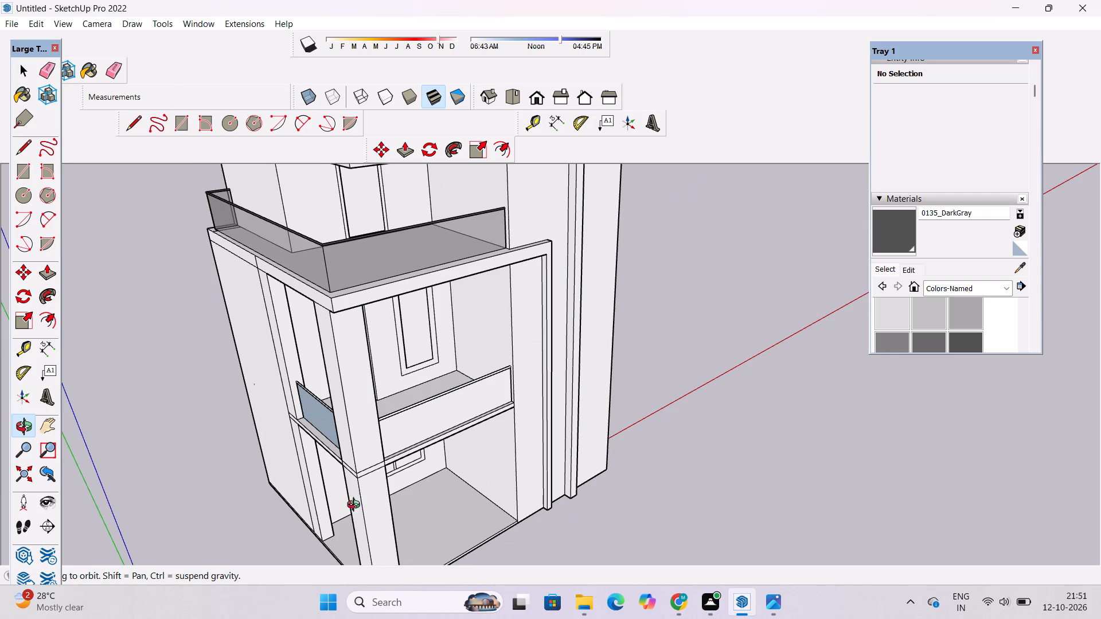
pyautogui.keyDown('shift'); pyautogui.moveTo(353, 504); pyautogui.dragTo(353, 473); pyautogui.keyUp('shift')
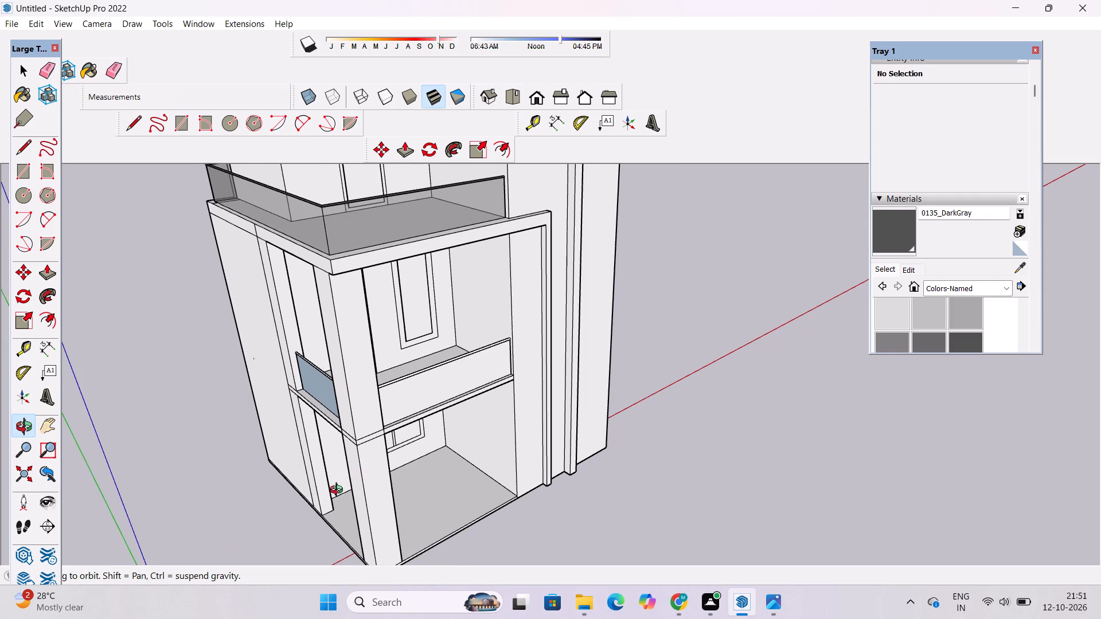
pyautogui.scroll(2, 354, 492)
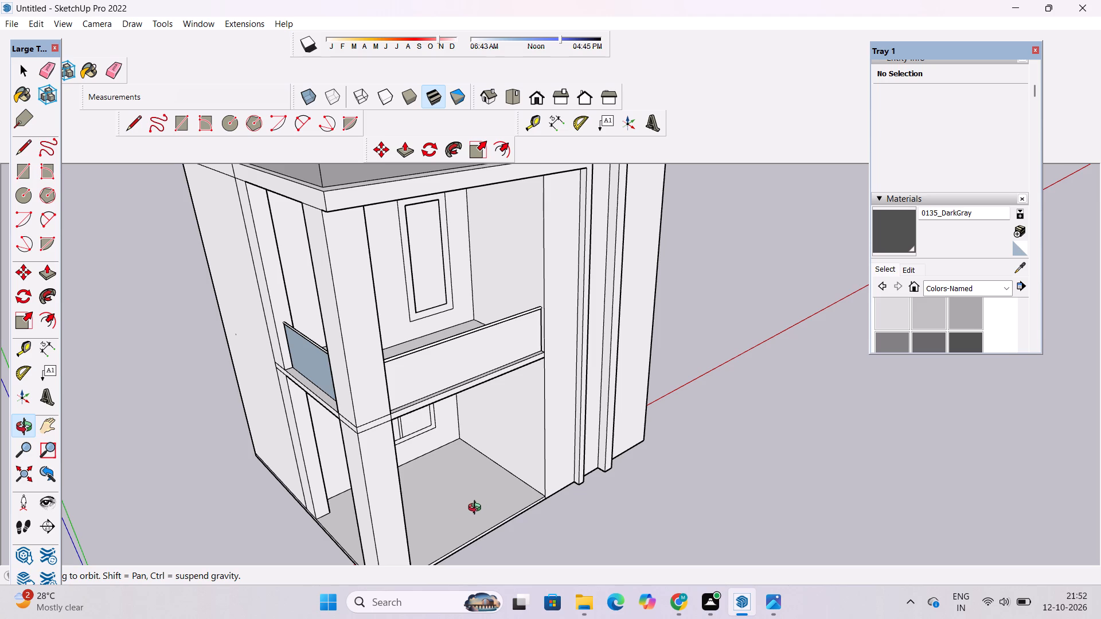
pyautogui.scroll(-6, 348, 450)
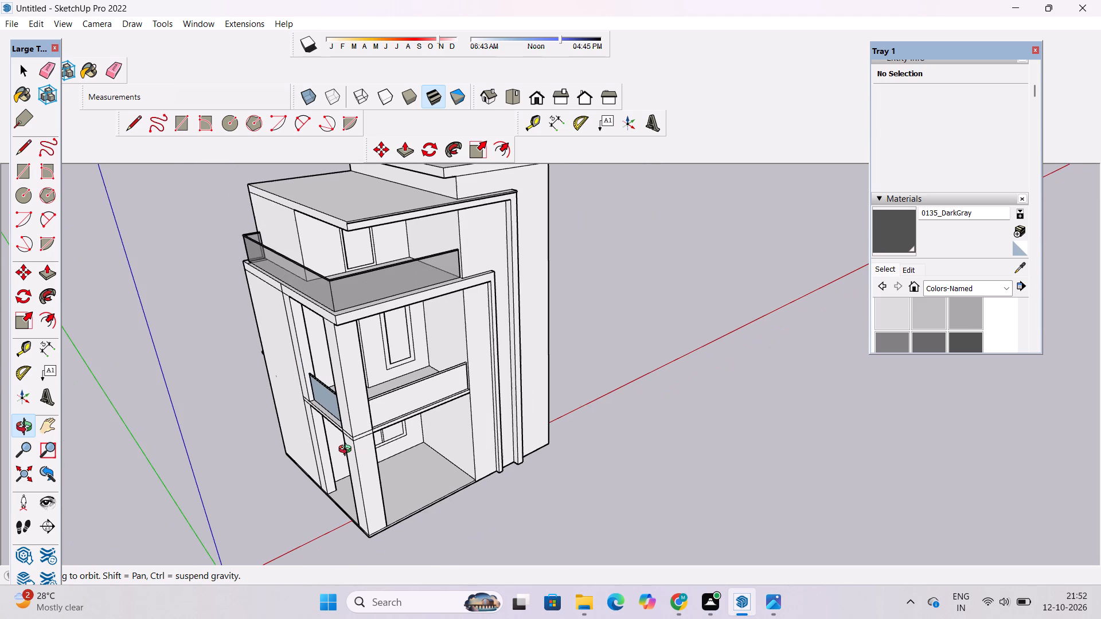
pyautogui.scroll(2, 348, 450)
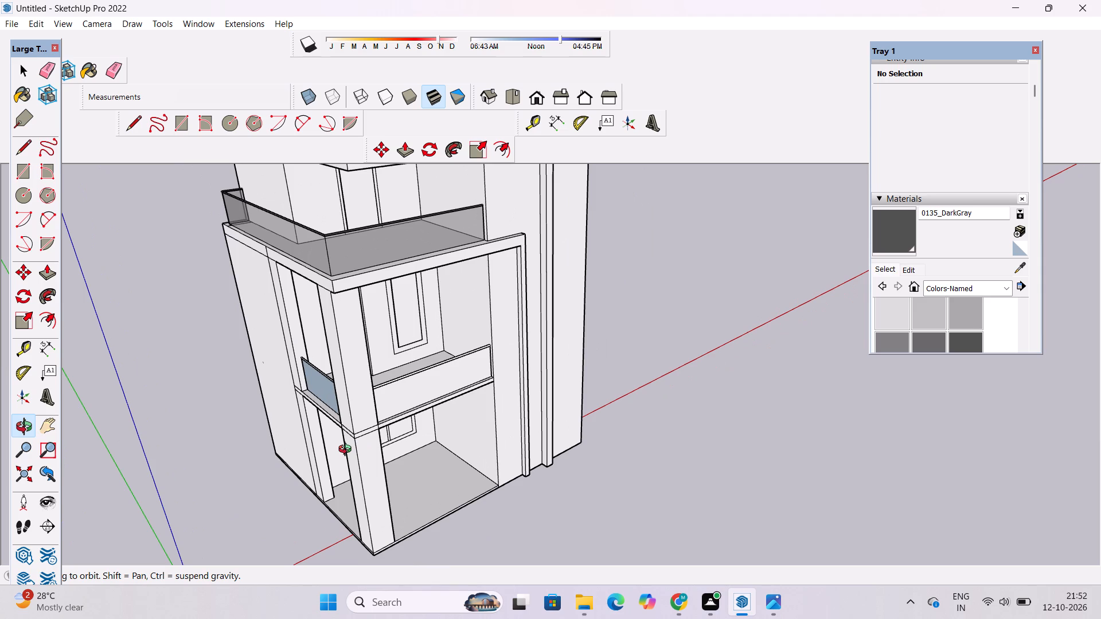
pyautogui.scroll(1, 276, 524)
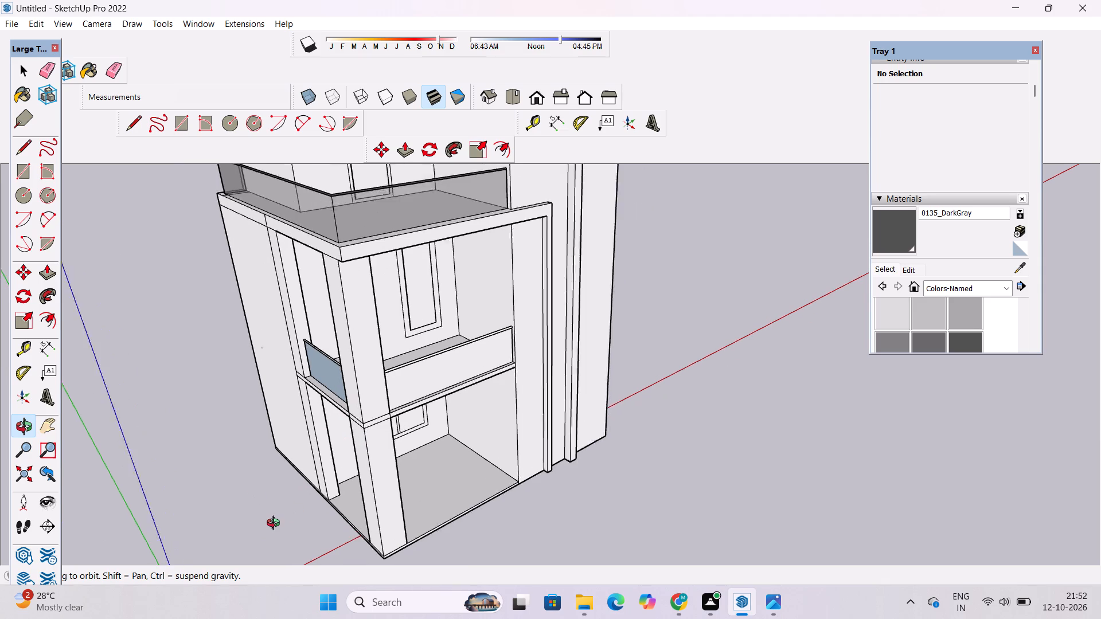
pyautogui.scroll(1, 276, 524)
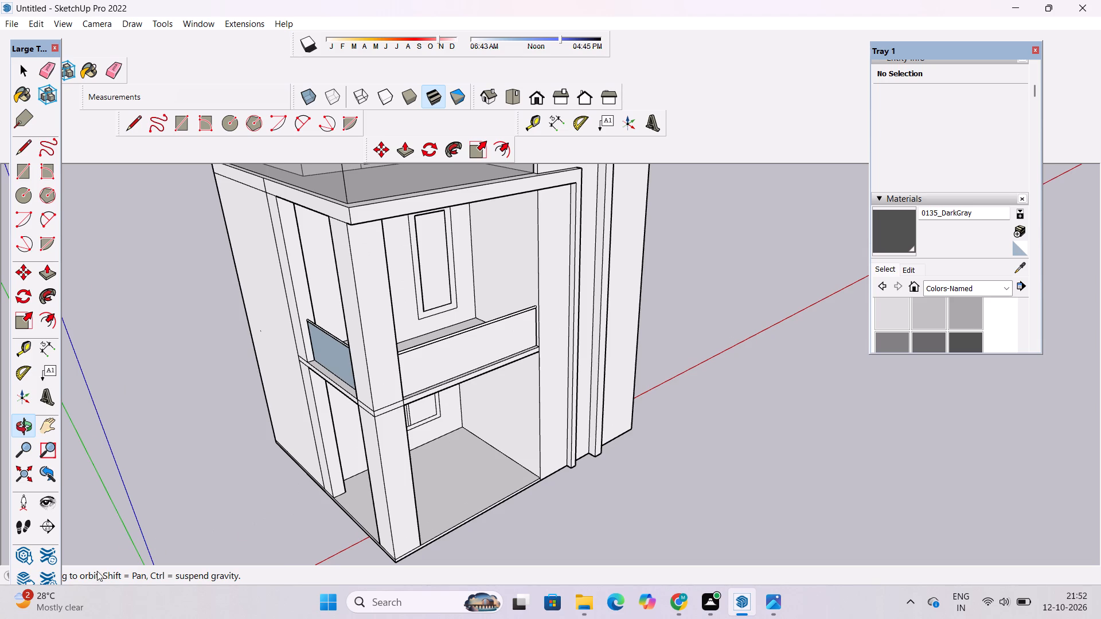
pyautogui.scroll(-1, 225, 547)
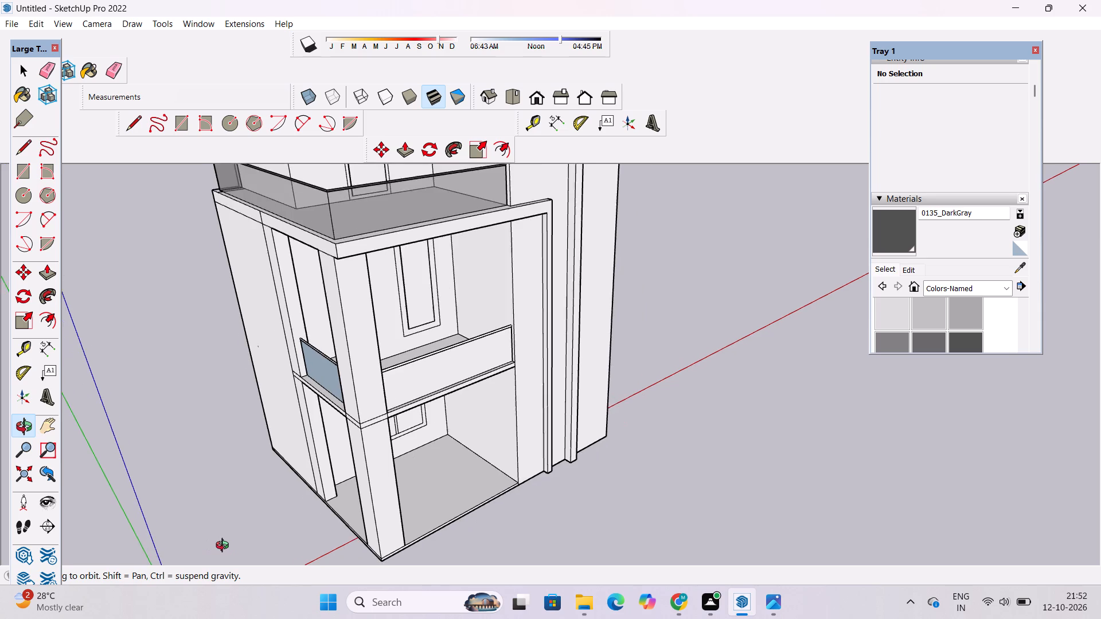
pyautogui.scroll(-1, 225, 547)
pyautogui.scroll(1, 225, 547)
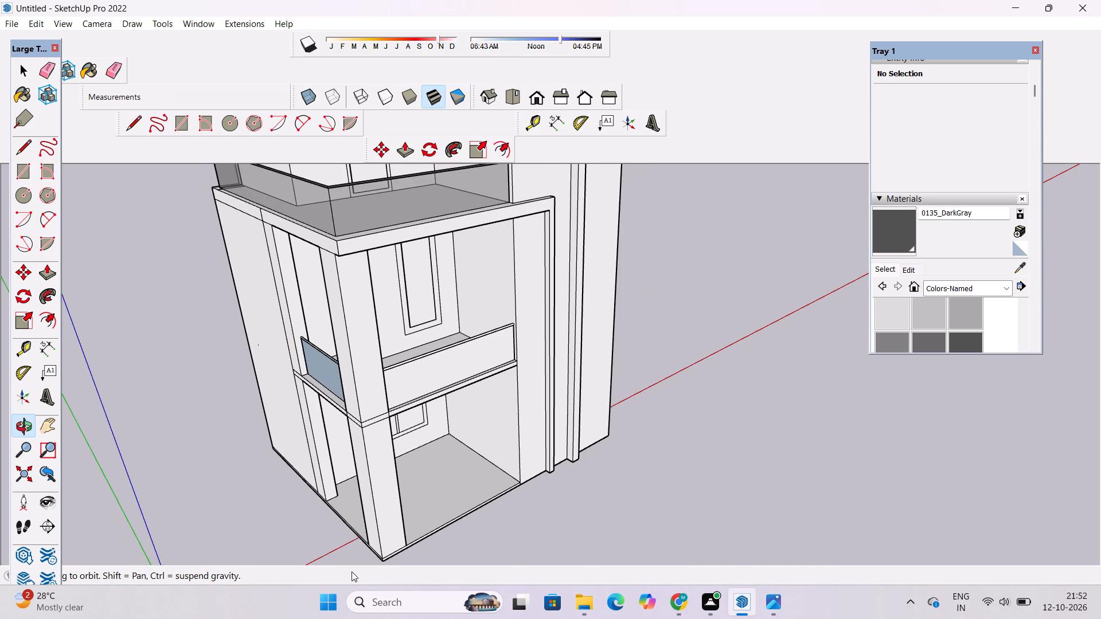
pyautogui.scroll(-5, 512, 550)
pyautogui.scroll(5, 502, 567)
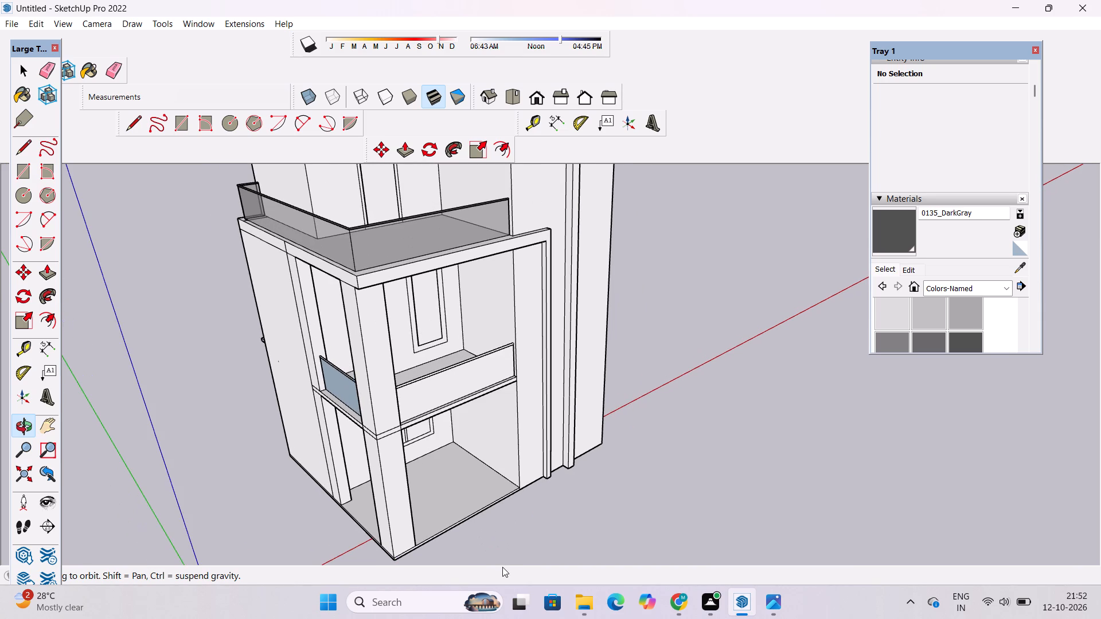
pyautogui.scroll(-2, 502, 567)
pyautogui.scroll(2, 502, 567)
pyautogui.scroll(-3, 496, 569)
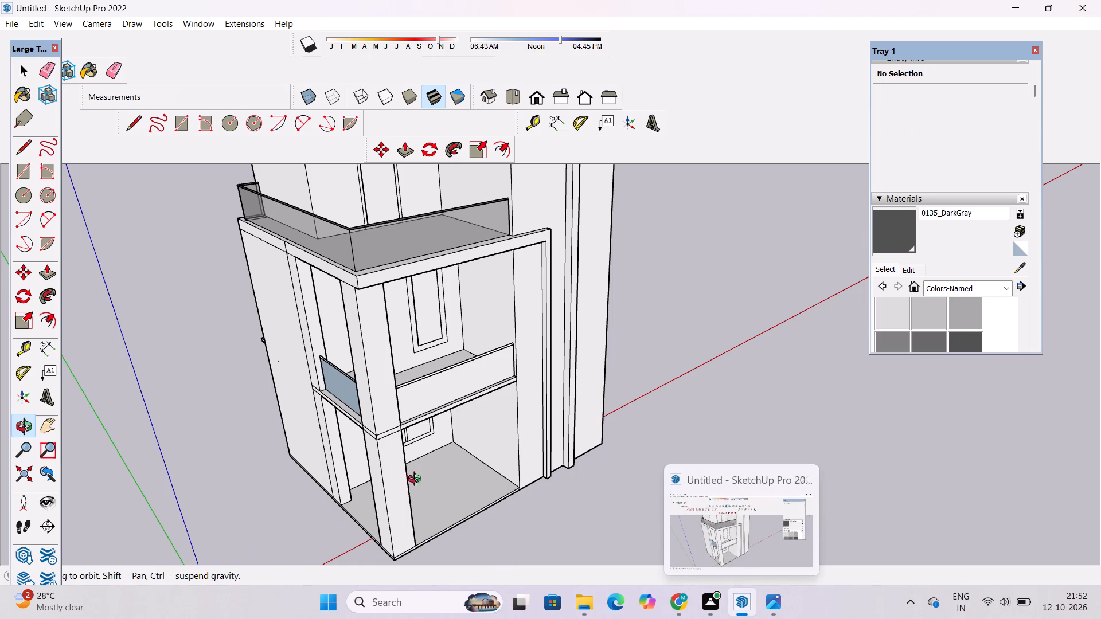
# Examine the house's lower floors from the front corner and from the front, including the ground-floor window and the first-floor balcony.
pyautogui.scroll(-5, 443, 499)
pyautogui.keyDown('shift'); pyautogui.moveTo(471, 482); pyautogui.dragTo(454, 446); pyautogui.keyUp('shift')
pyautogui.scroll(4, 447, 457)
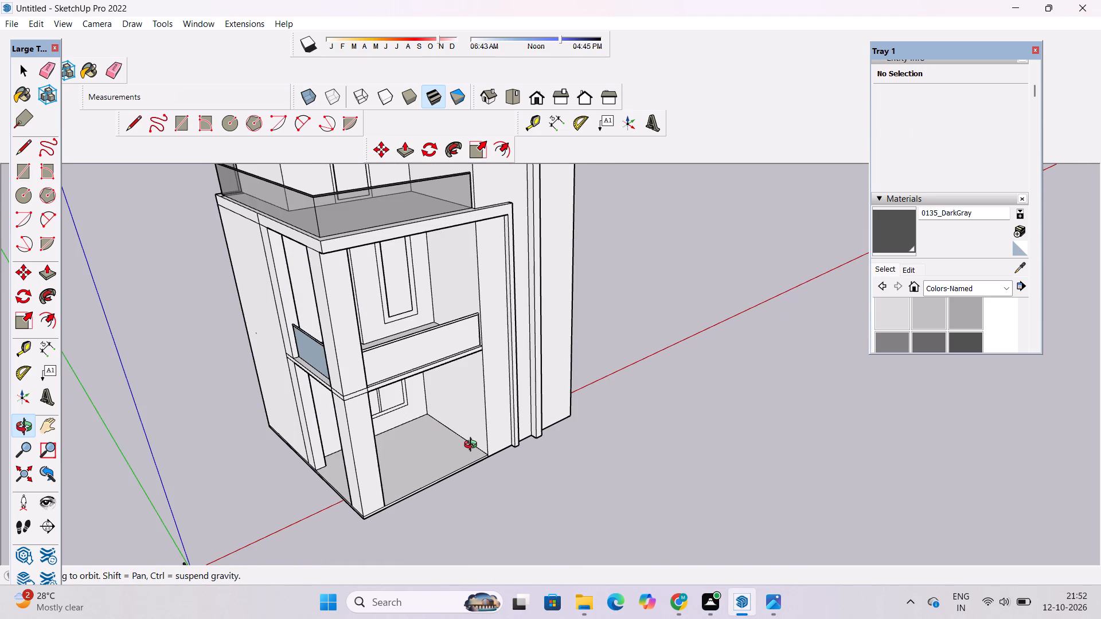
pyautogui.scroll(2, 472, 444)
pyautogui.moveTo(510, 433); pyautogui.dragTo(425, 421)
pyautogui.scroll(-4, 425, 421)
pyautogui.keyDown('shift'); pyautogui.moveTo(445, 456); pyautogui.dragTo(469, 436); pyautogui.keyUp('shift')
pyautogui.moveTo(470, 426); pyautogui.dragTo(467, 369)
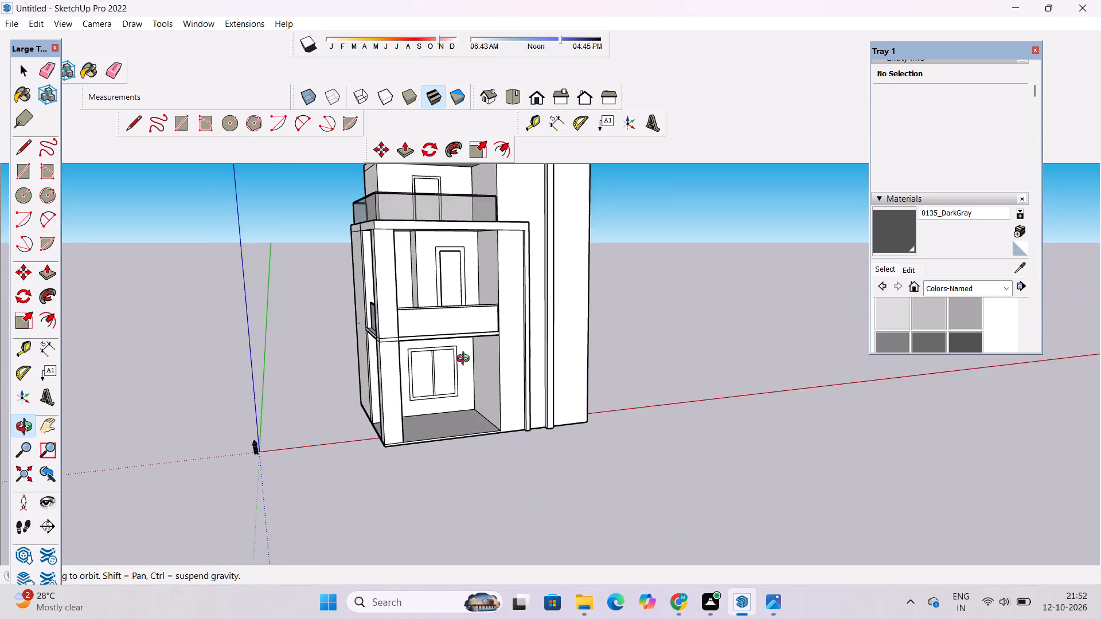
pyautogui.scroll(4, 464, 359)
pyautogui.scroll(-6, 337, 366)
pyautogui.moveTo(288, 367); pyautogui.dragTo(418, 495)
pyautogui.moveTo(418, 493); pyautogui.dragTo(424, 443)
# Paint the first-floor balcony's front and side railing panels with Translucent Glass Gray from the Glass and Mirrors materials.
pyautogui.moveTo(499, 435); pyautogui.dragTo(331, 271)
pyautogui.scroll(8, 397, 362)
pyautogui.keyDown('shift'); pyautogui.moveTo(561, 405); pyautogui.dragTo(480, 334); pyautogui.keyUp('shift')
pyautogui.moveTo(454, 359); pyautogui.dragTo(676, 448)
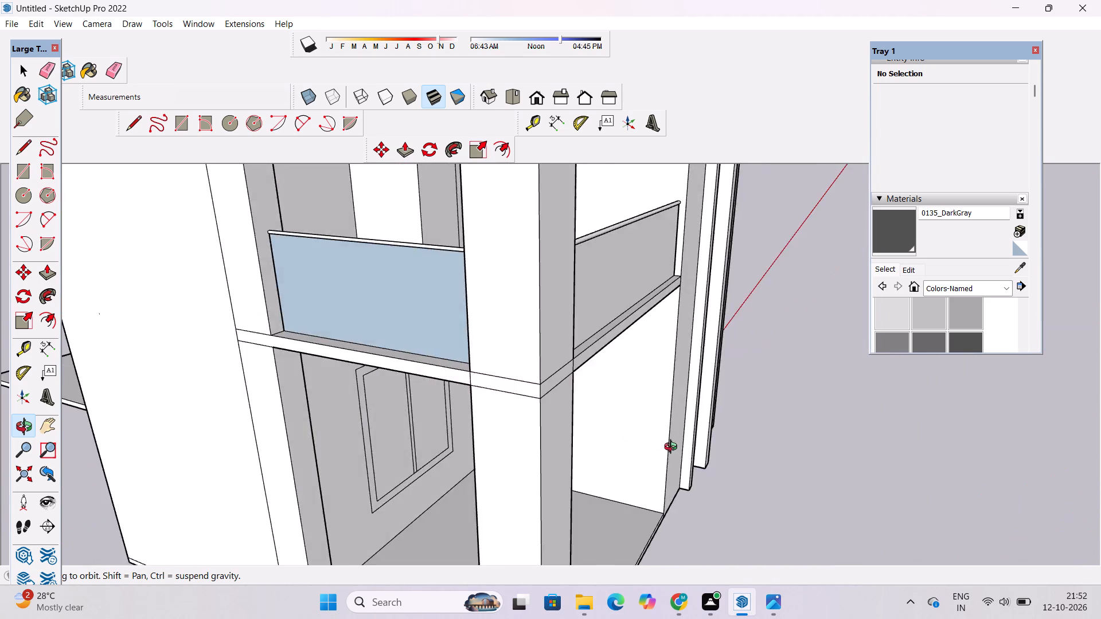
pyautogui.scroll(-6, 612, 404)
pyautogui.keyDown('shift'); pyautogui.moveTo(552, 395); pyautogui.dragTo(516, 395); pyautogui.keyUp('shift')
pyautogui.moveTo(521, 398); pyautogui.dragTo(493, 344)
pyautogui.scroll(-2, 925, 148)
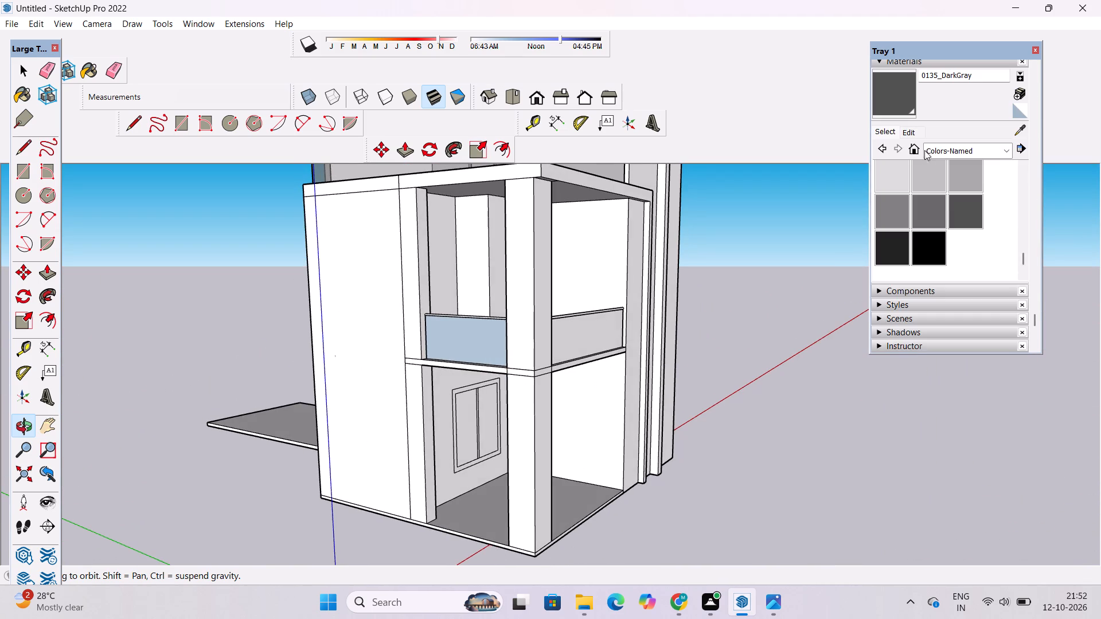
pyautogui.click(942, 152)
pyautogui.click(974, 225)
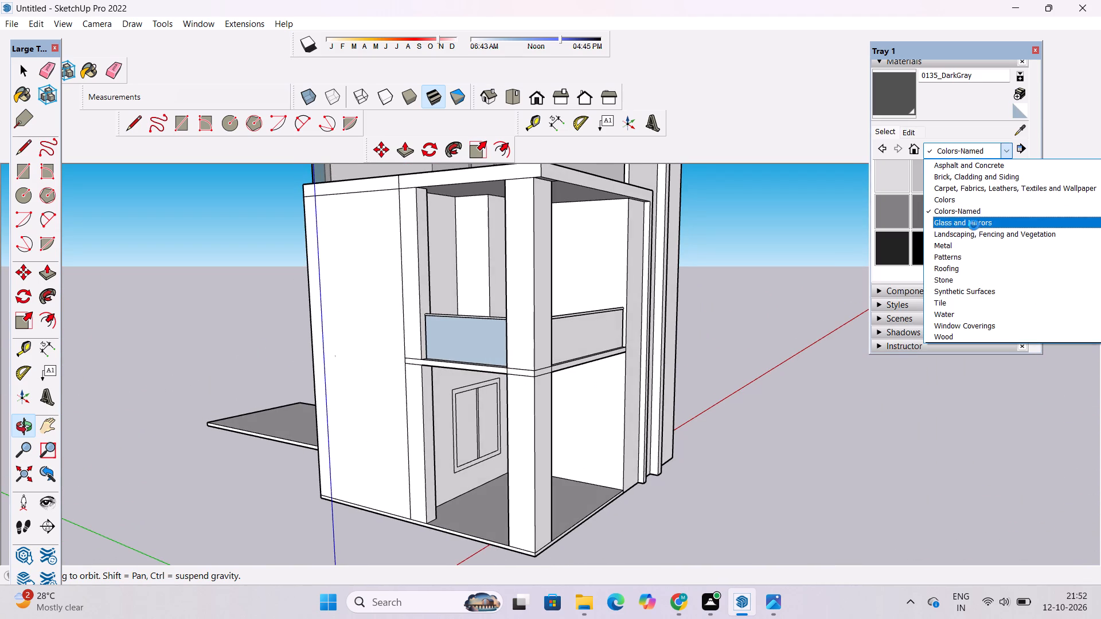
pyautogui.click(991, 218)
pyautogui.scroll(4, 553, 346)
pyautogui.click(589, 318)
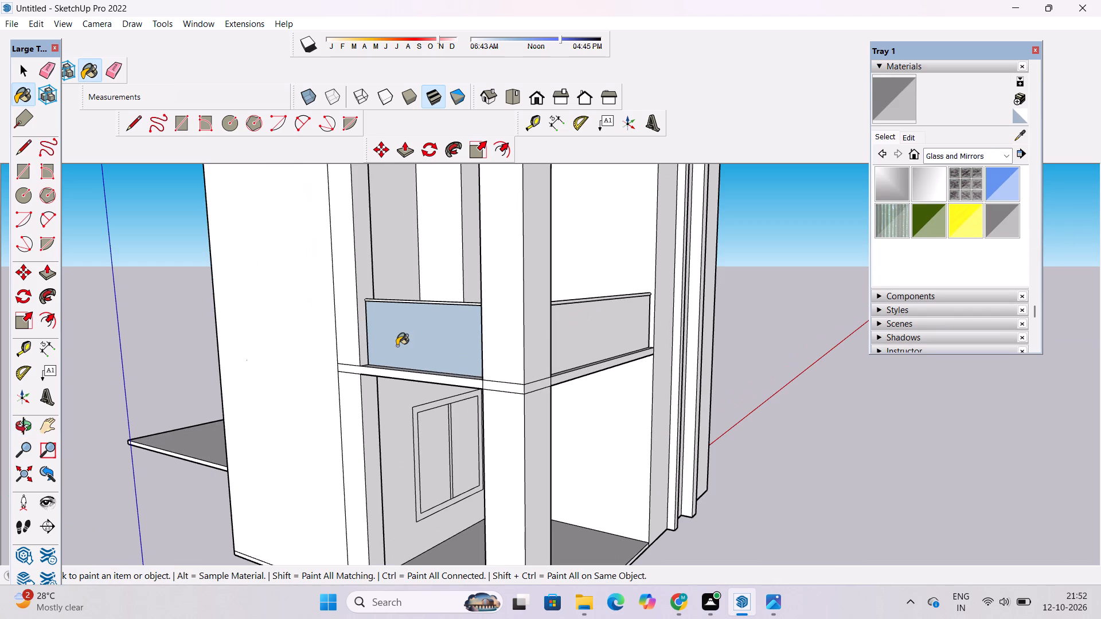
pyautogui.click(396, 346)
# Examine the first-floor balcony's glass railing panels around the house's front corner, near and from further away.
pyautogui.press('o')
pyautogui.scroll(-7, 473, 300)
pyautogui.moveTo(541, 323); pyautogui.dragTo(471, 383)
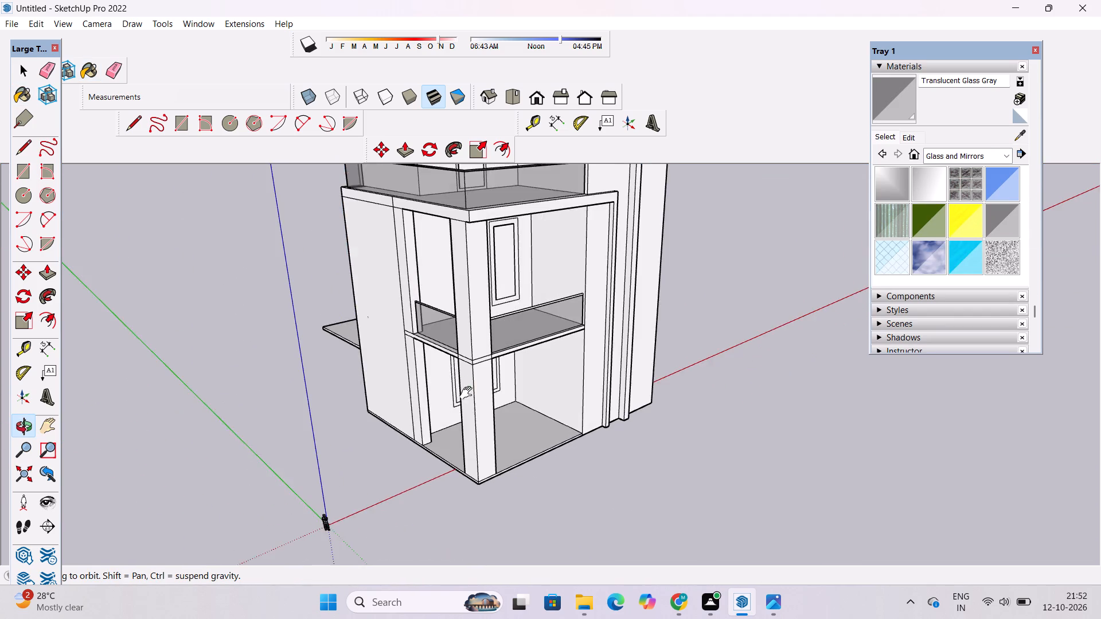
pyautogui.keyDown('shift'); pyautogui.moveTo(469, 393); pyautogui.dragTo(475, 339); pyautogui.keyUp('shift')
pyautogui.scroll(2, 476, 339)
pyautogui.scroll(-1, 476, 339)
pyautogui.scroll(2, 476, 339)
pyautogui.scroll(-1, 476, 339)
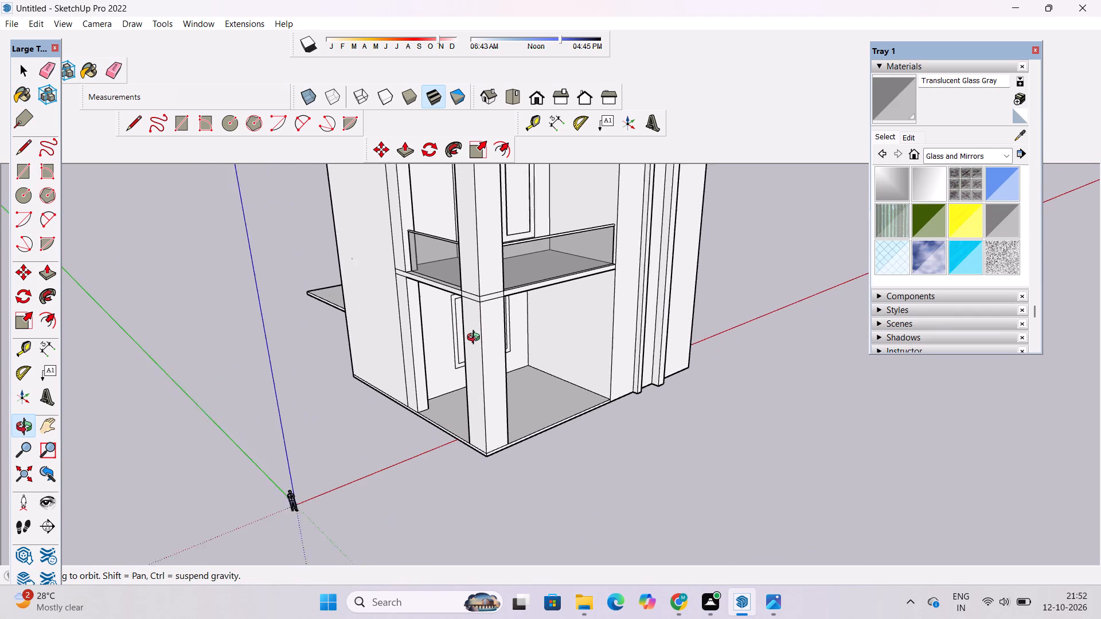
pyautogui.scroll(-1, 476, 339)
pyautogui.scroll(2, 476, 339)
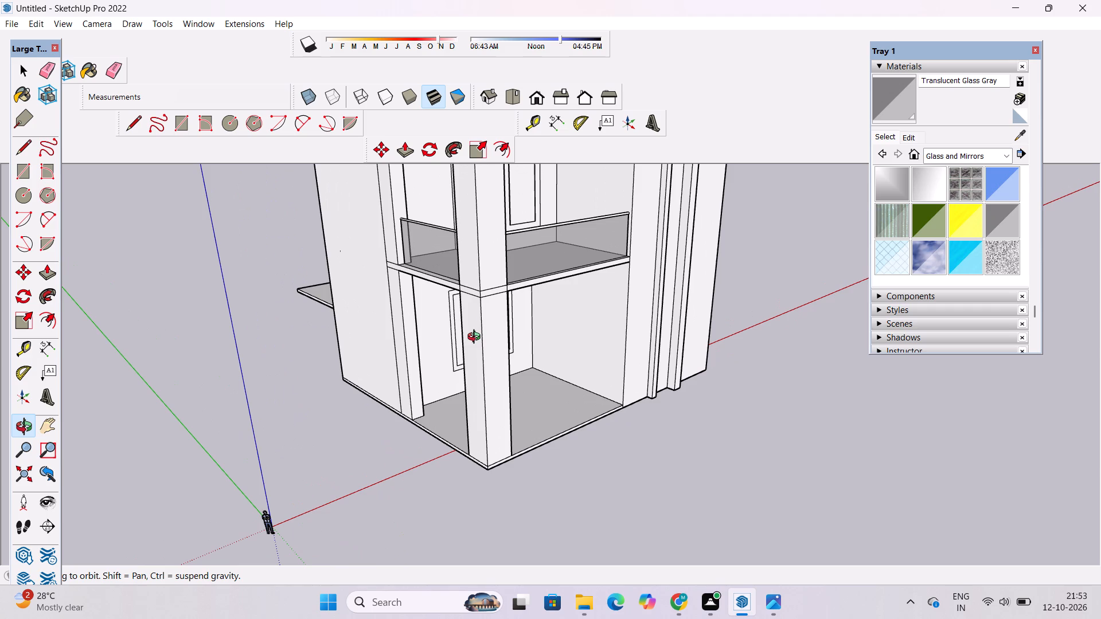
pyautogui.scroll(-1, 477, 338)
pyautogui.scroll(1, 477, 338)
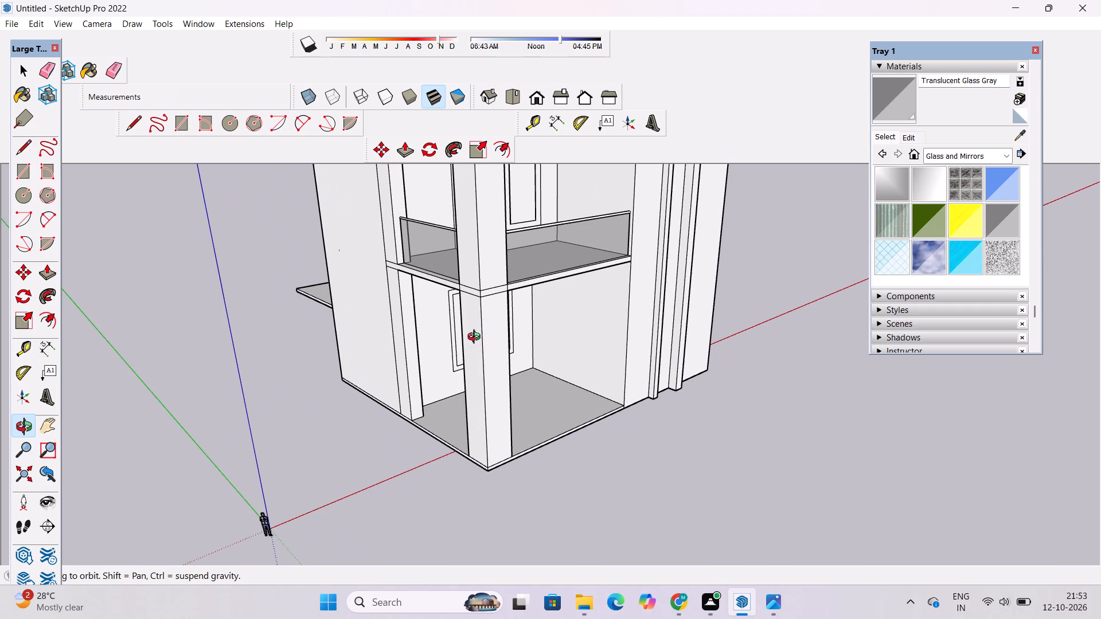
pyautogui.scroll(-5, 477, 338)
pyautogui.keyDown('shift'); pyautogui.moveTo(501, 403); pyautogui.dragTo(474, 349); pyautogui.keyUp('shift')
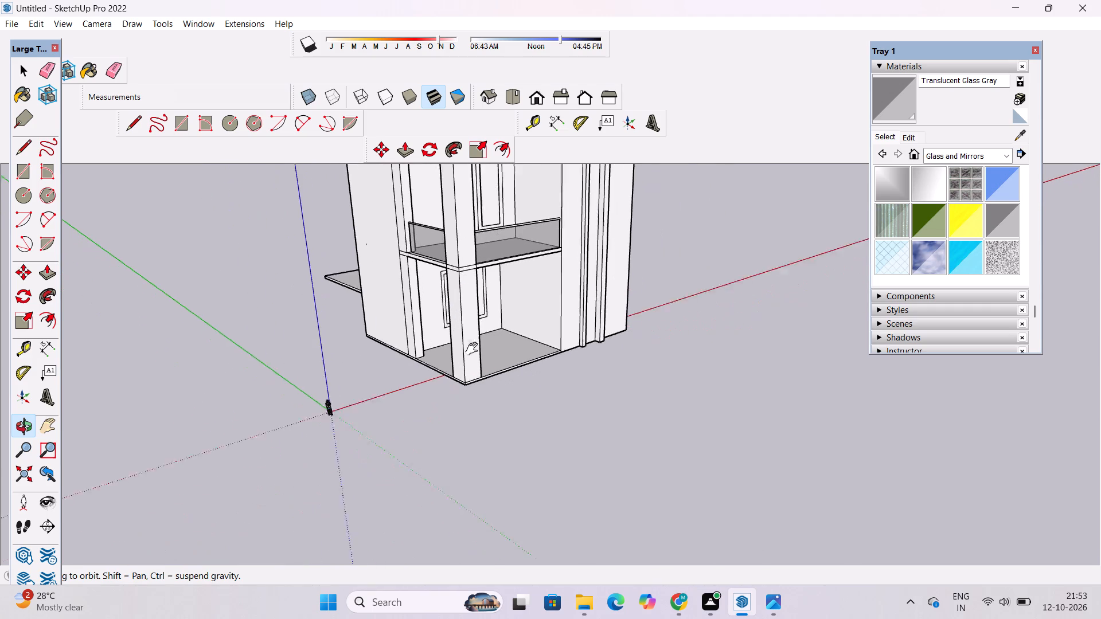
pyautogui.keyDown('shift'); pyautogui.moveTo(474, 349); pyautogui.dragTo(468, 334); pyautogui.keyUp('shift')
pyautogui.scroll(-3, 470, 331)
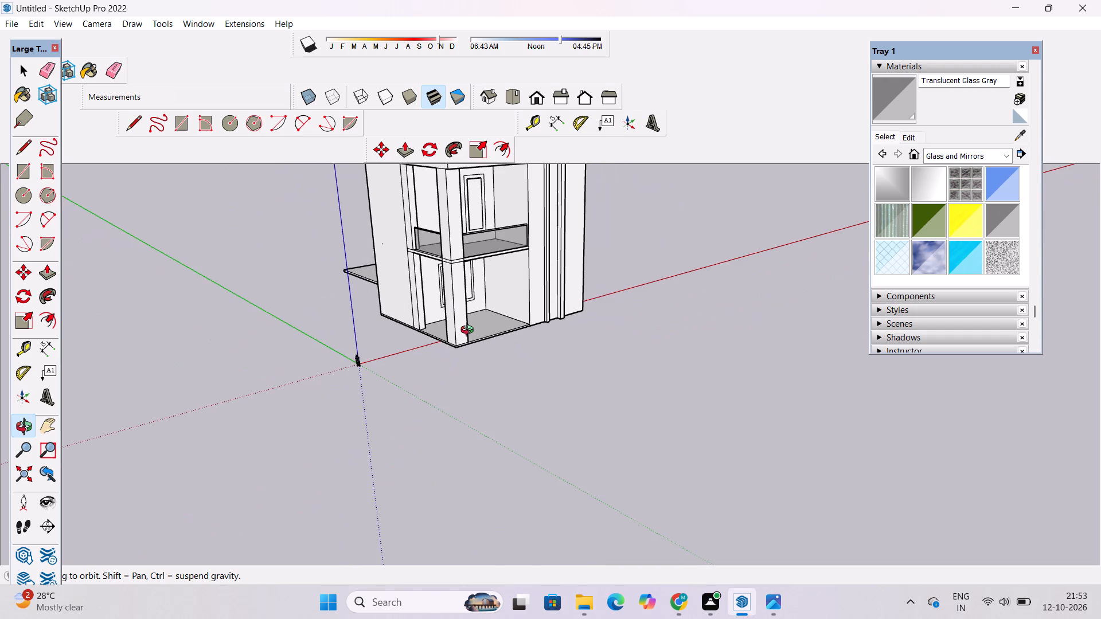
# Examine the ground-floor space around the corner pillar from several angles, from above and at eye level.
pyautogui.keyDown('shift'); pyautogui.moveTo(470, 336); pyautogui.dragTo(475, 382); pyautogui.keyUp('shift')
pyautogui.keyDown('shift'); pyautogui.click(478, 386); pyautogui.keyUp('shift')
pyautogui.moveTo(477, 386); pyautogui.dragTo(419, 388)
pyautogui.scroll(4, 500, 374)
pyautogui.moveTo(363, 383); pyautogui.dragTo(546, 385)
pyautogui.moveTo(548, 397); pyautogui.dragTo(382, 411)
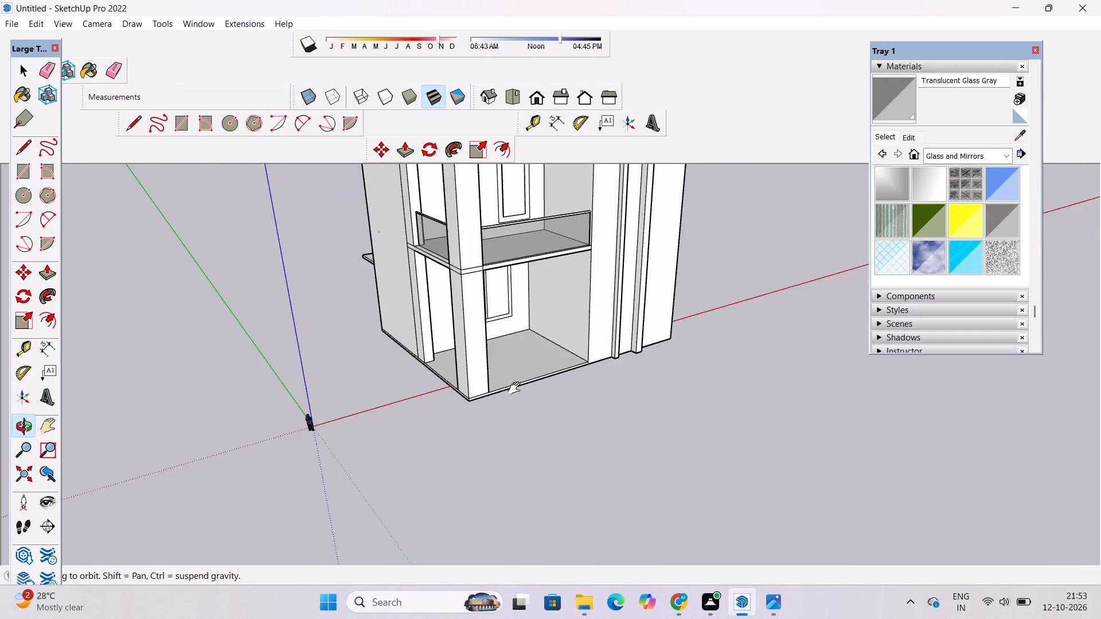
pyautogui.keyDown('shift'); pyautogui.moveTo(517, 389); pyautogui.dragTo(499, 412); pyautogui.keyUp('shift')
pyautogui.moveTo(495, 412); pyautogui.dragTo(438, 397)
pyautogui.scroll(-5, 437, 390)
pyautogui.moveTo(424, 390); pyautogui.dragTo(567, 393)
pyautogui.scroll(4, 454, 393)
pyautogui.keyDown('shift'); pyautogui.moveTo(485, 389); pyautogui.dragTo(452, 374); pyautogui.keyUp('shift')
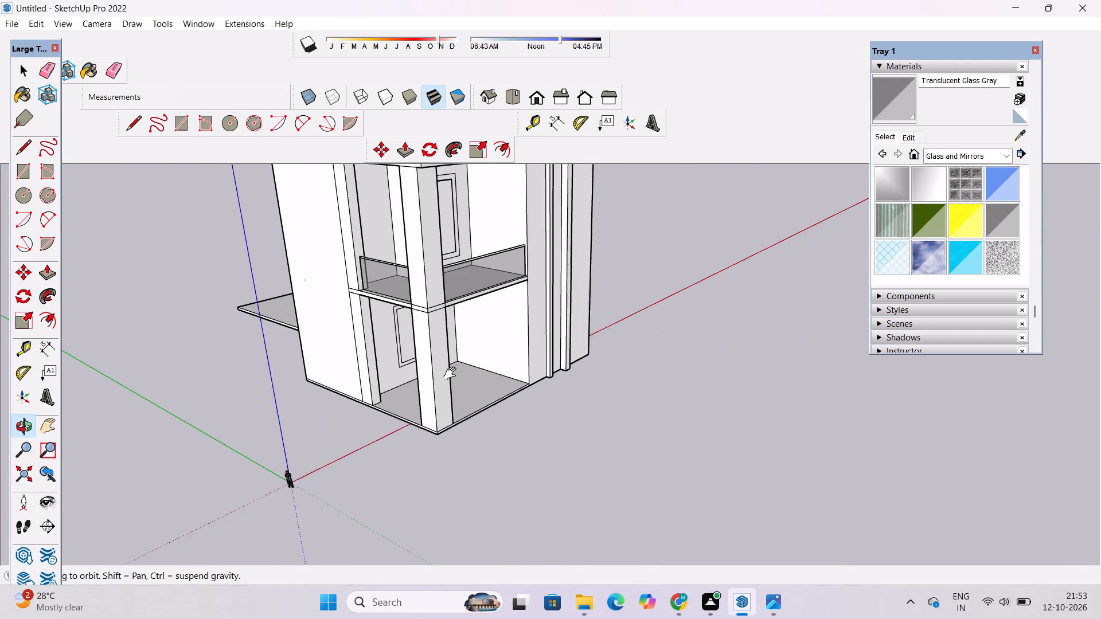
pyautogui.keyDown('shift'); pyautogui.moveTo(452, 374); pyautogui.dragTo(452, 373); pyautogui.keyUp('shift')
pyautogui.moveTo(424, 387); pyautogui.dragTo(471, 389)
pyautogui.keyDown('shift'); pyautogui.moveTo(450, 391); pyautogui.dragTo(447, 371); pyautogui.keyUp('shift')
pyautogui.click(446, 371)
pyautogui.keyDown('shift'); pyautogui.moveTo(447, 379); pyautogui.dragTo(447, 367); pyautogui.keyUp('shift')
pyautogui.scroll(3, 447, 362)
pyautogui.keyDown('shift'); pyautogui.moveTo(446, 361); pyautogui.dragTo(446, 351); pyautogui.keyUp('shift')
pyautogui.moveTo(445, 351); pyautogui.dragTo(307, 332)
pyautogui.moveTo(403, 379); pyautogui.dragTo(410, 401)
pyautogui.moveTo(425, 398); pyautogui.dragTo(416, 350)
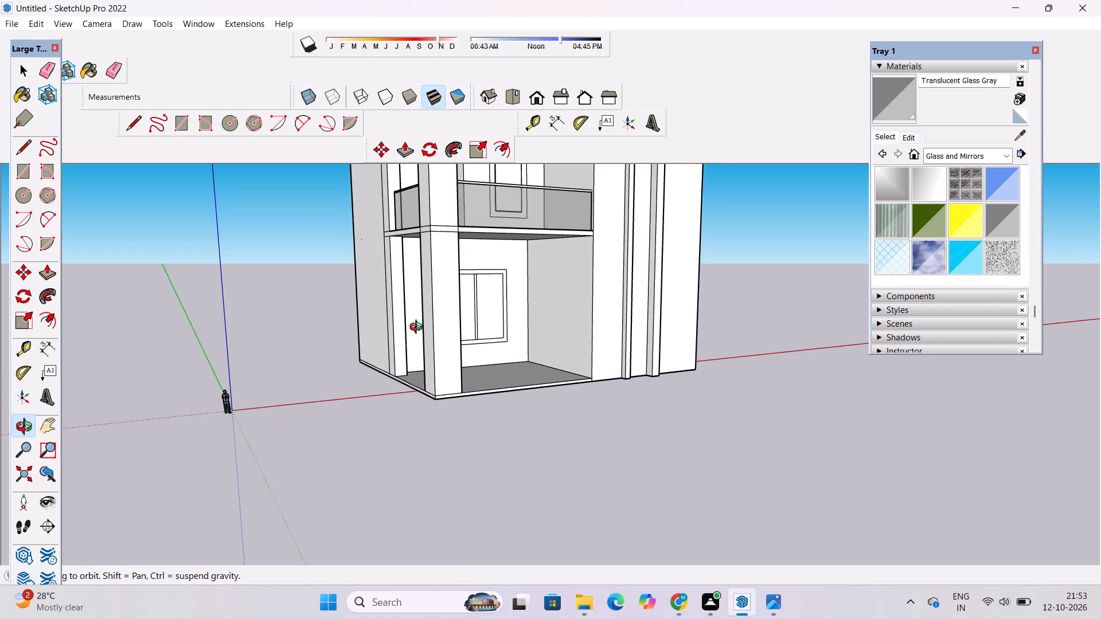
pyautogui.scroll(-1, 419, 328)
pyautogui.keyDown('shift'); pyautogui.moveTo(427, 326); pyautogui.dragTo(420, 344); pyautogui.keyUp('shift')
pyautogui.keyDown('shift'); pyautogui.click(423, 344); pyautogui.keyUp('shift')
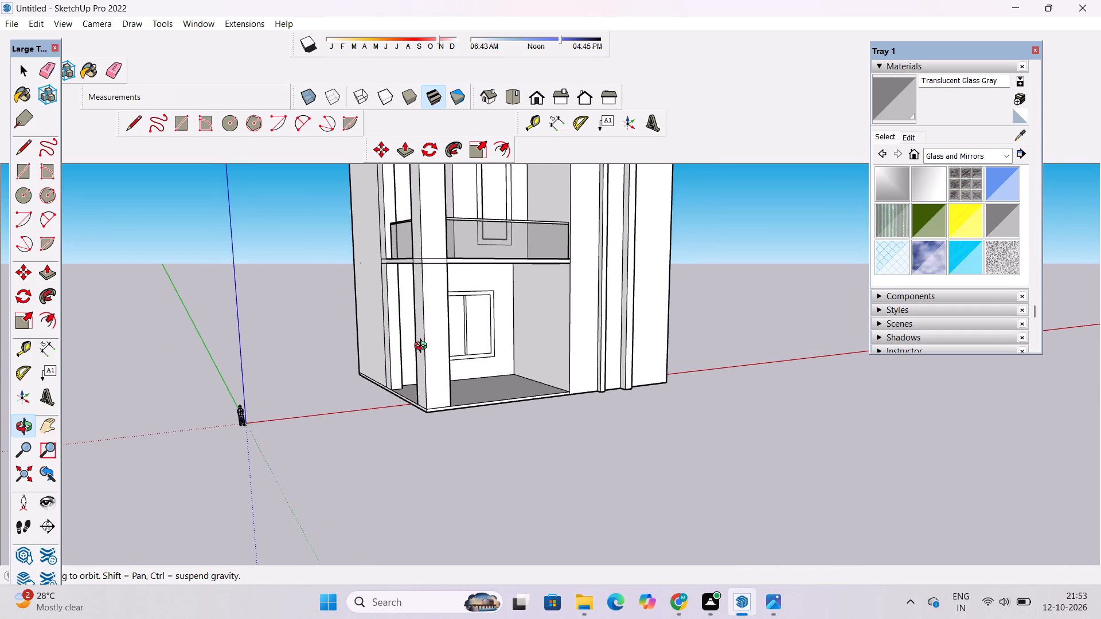
# Place a horizontal guide across the ground-floor corner pillar's front face, 22' 6" below the first-floor slab's bottom edge line.
pyautogui.press('t')
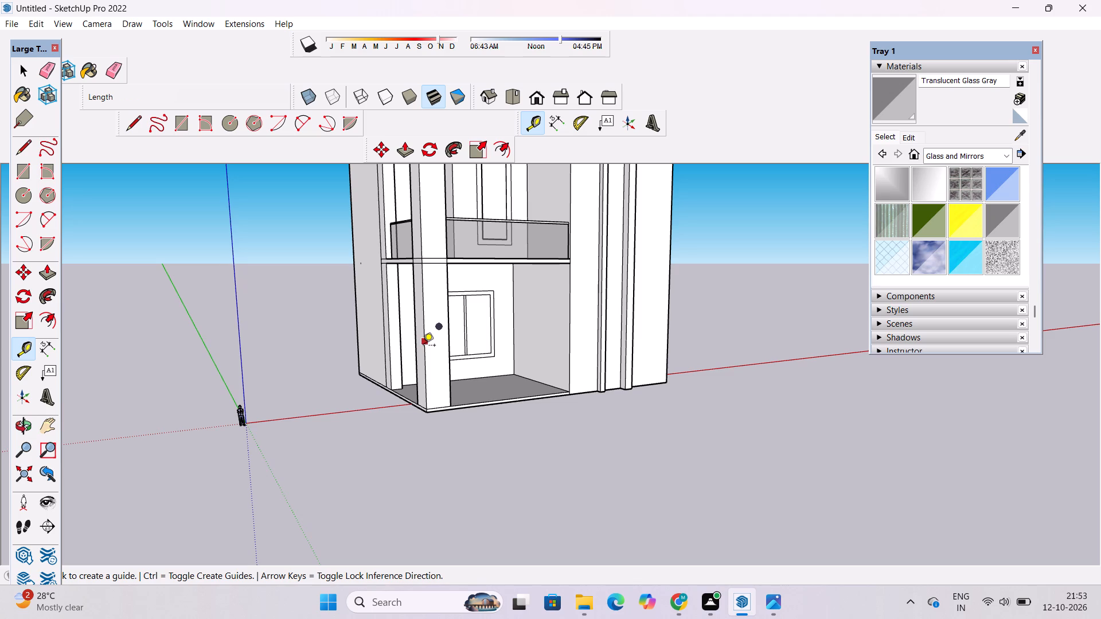
pyautogui.scroll(1, 423, 346)
pyautogui.scroll(-2, 423, 346)
pyautogui.scroll(1, 423, 346)
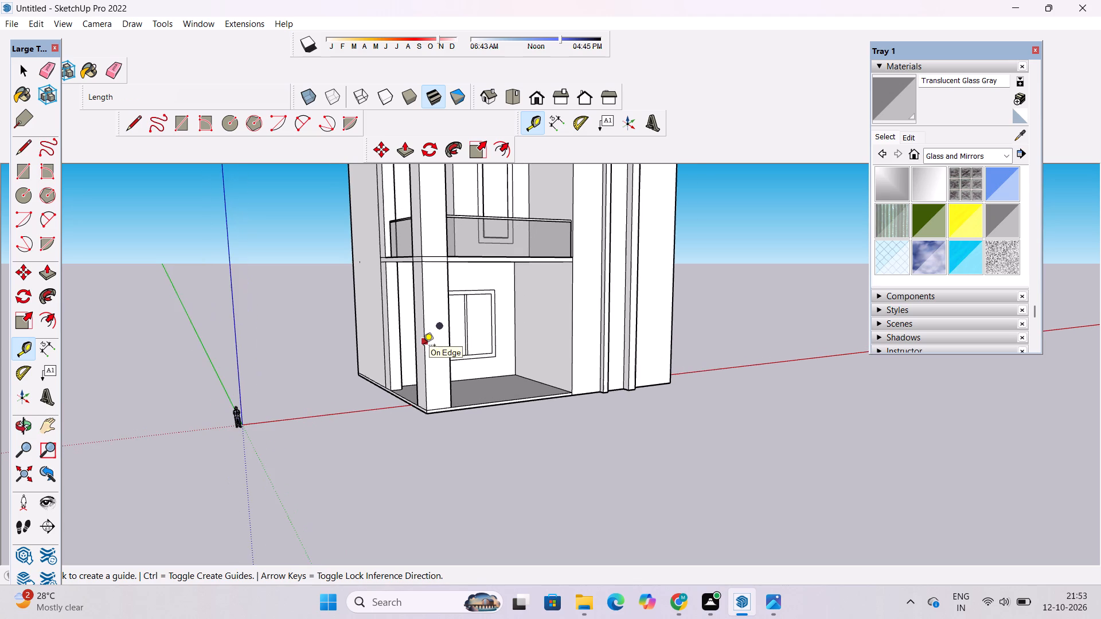
pyautogui.scroll(1, 423, 346)
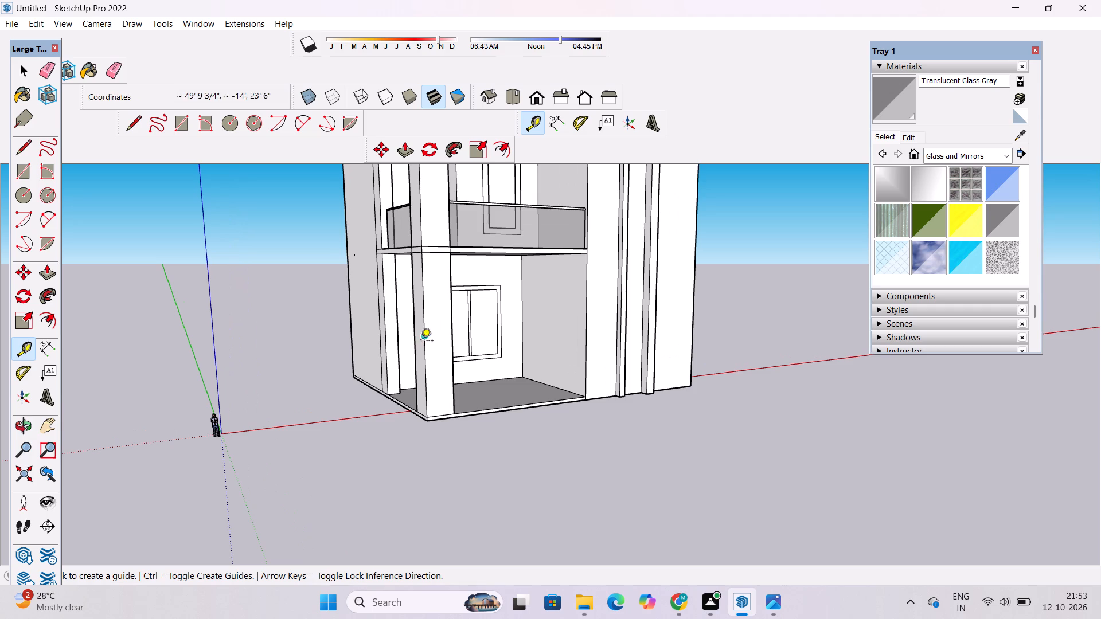
pyautogui.scroll(1, 659, 399)
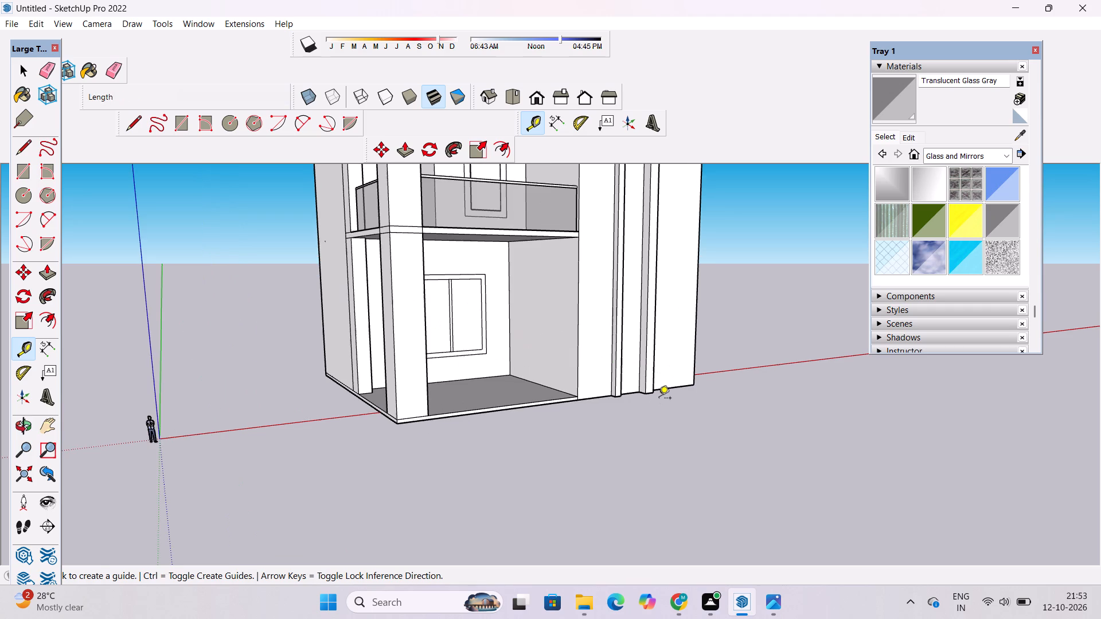
pyautogui.scroll(1, 659, 399)
pyautogui.scroll(-2, 659, 399)
pyautogui.scroll(2, 659, 399)
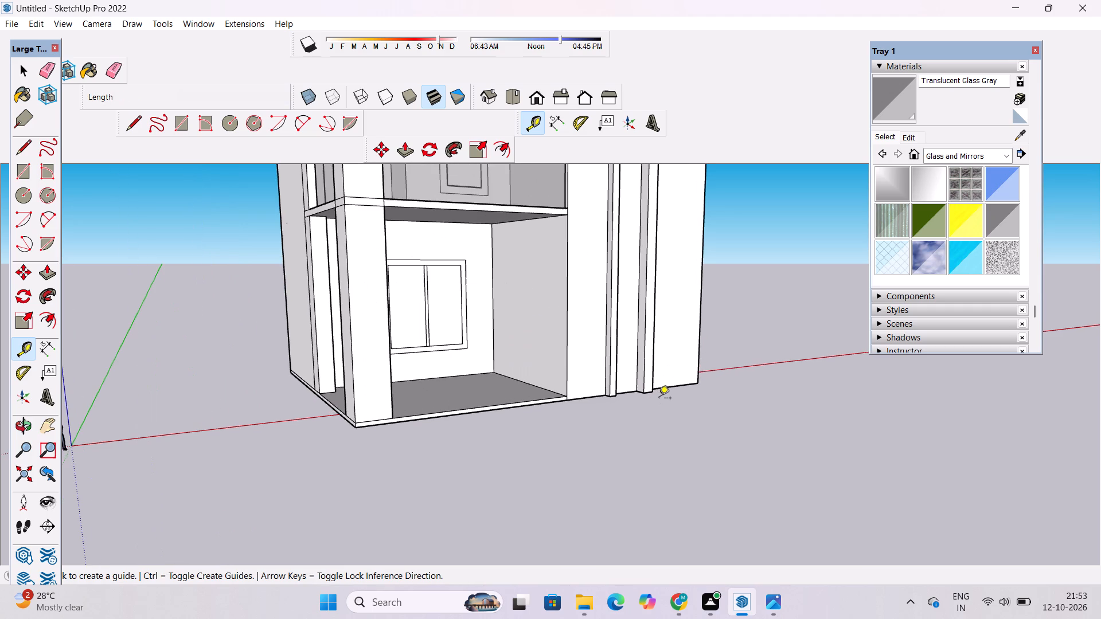
pyautogui.scroll(-5, 659, 399)
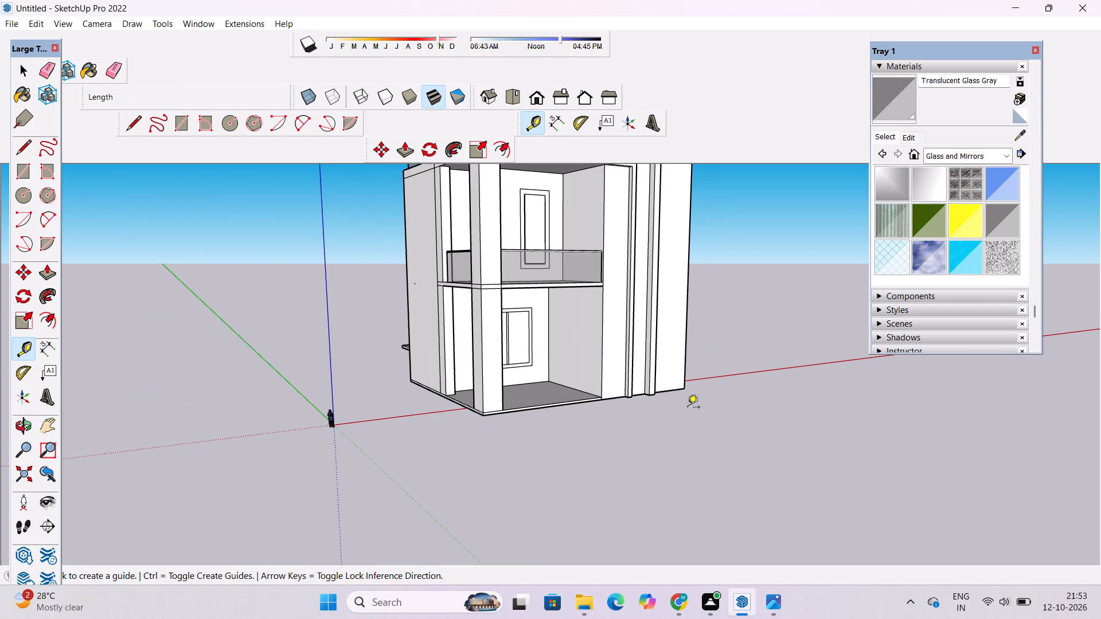
pyautogui.scroll(2, 561, 366)
pyautogui.scroll(6, 516, 337)
pyautogui.scroll(-2, 424, 286)
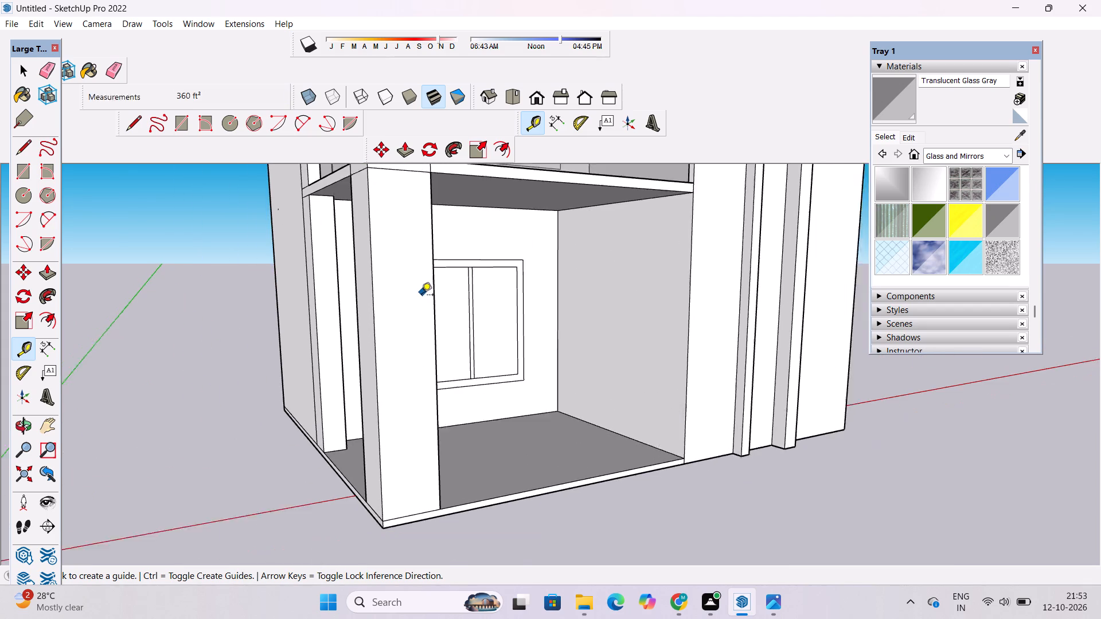
pyautogui.scroll(-1, 421, 296)
pyautogui.scroll(3, 397, 240)
pyautogui.scroll(-4, 393, 260)
pyautogui.scroll(-3, 392, 196)
pyautogui.scroll(4, 392, 195)
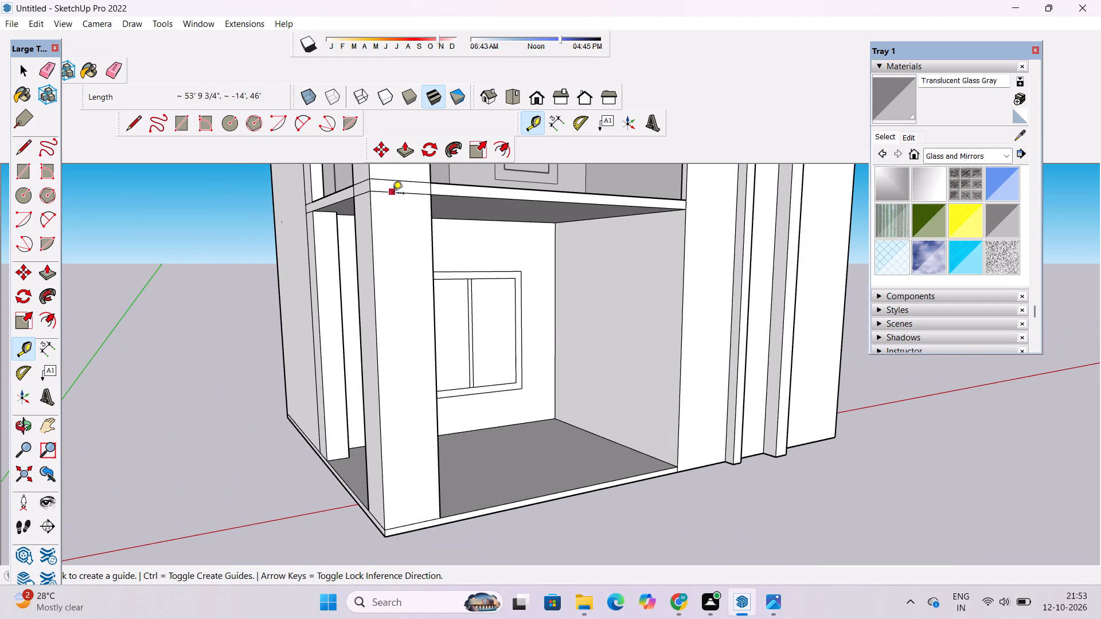
pyautogui.click(401, 195)
pyautogui.scroll(-4, 401, 195)
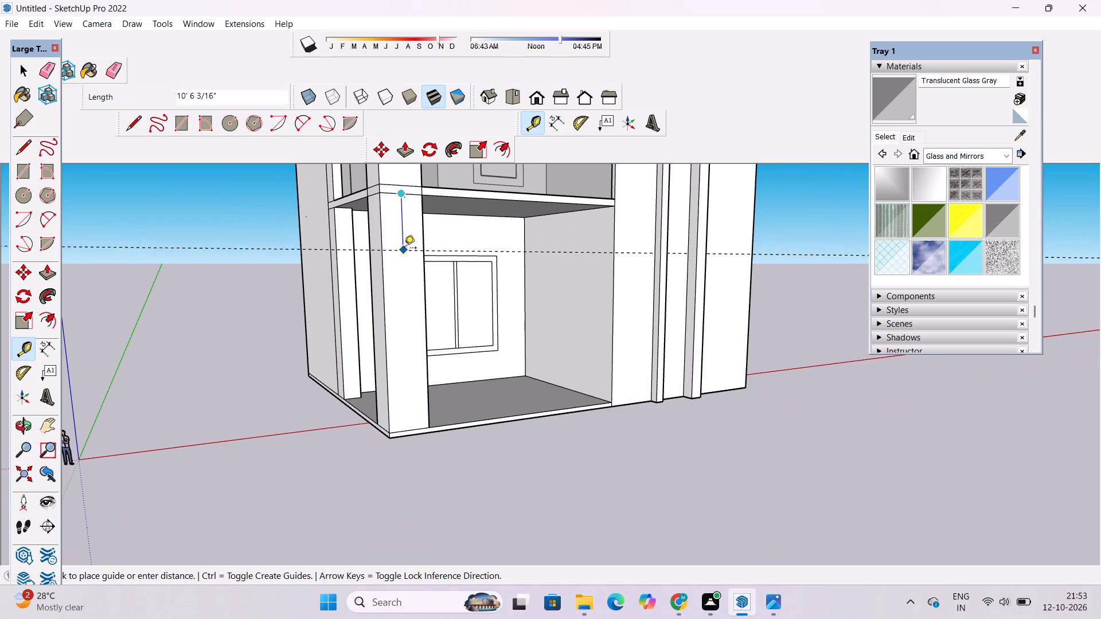
pyautogui.scroll(1, 399, 281)
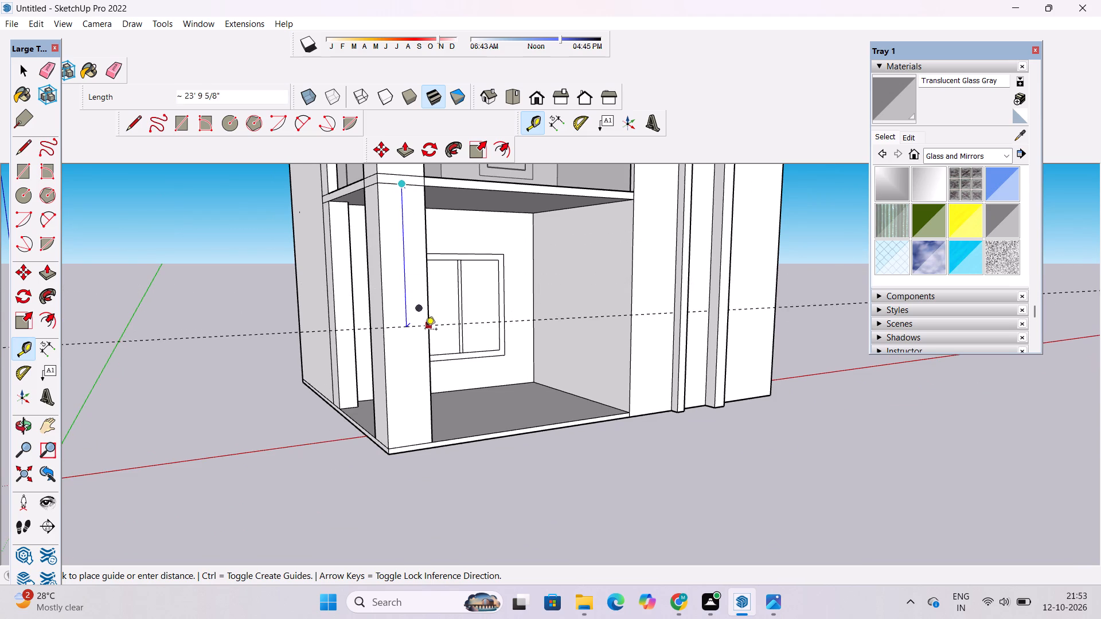
pyautogui.scroll(2, 428, 312)
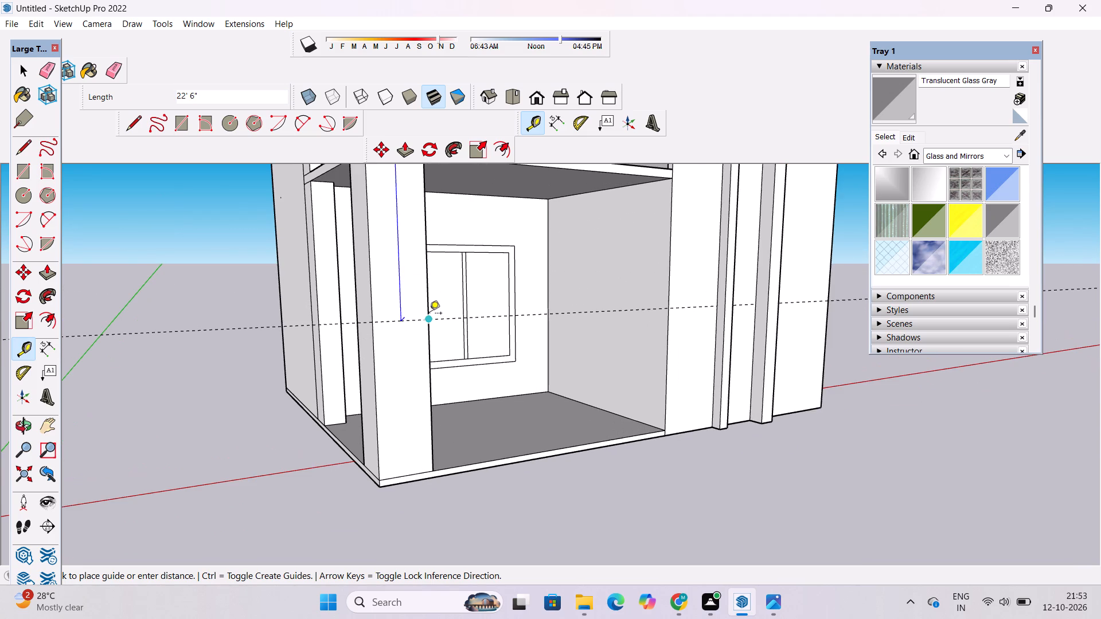
pyautogui.scroll(1, 430, 314)
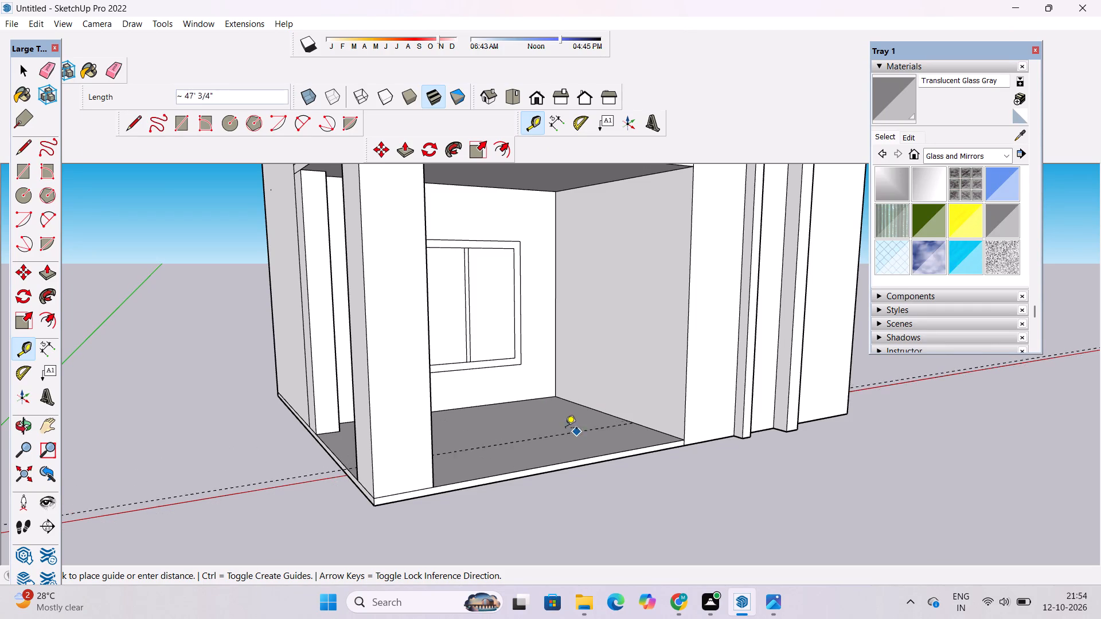
pyautogui.scroll(-4, 489, 408)
pyautogui.scroll(-3, 447, 389)
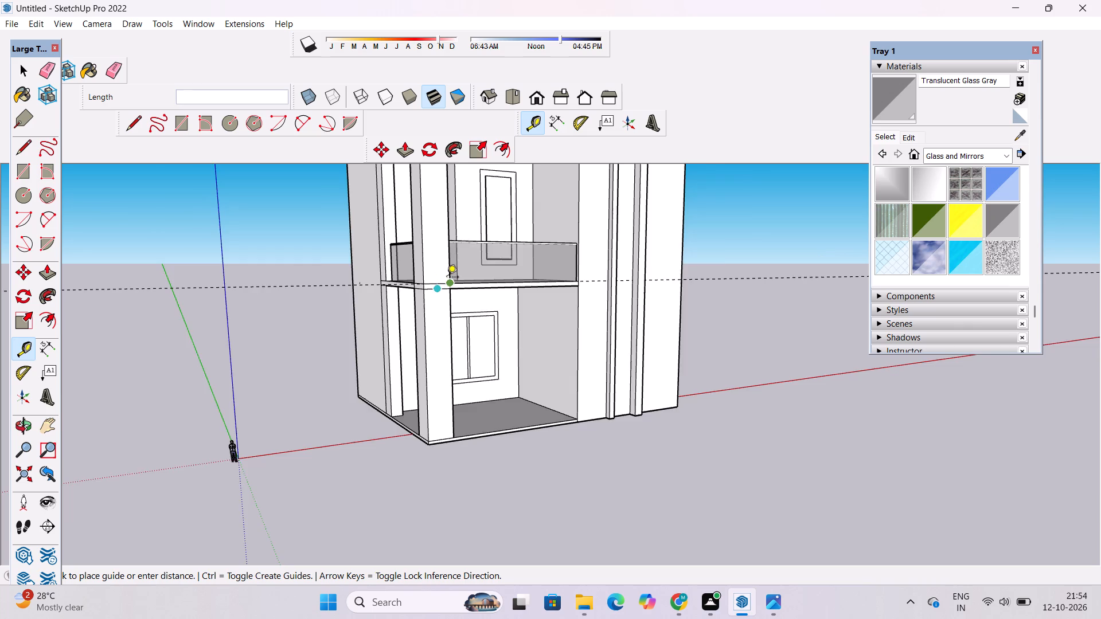
pyautogui.scroll(3, 446, 279)
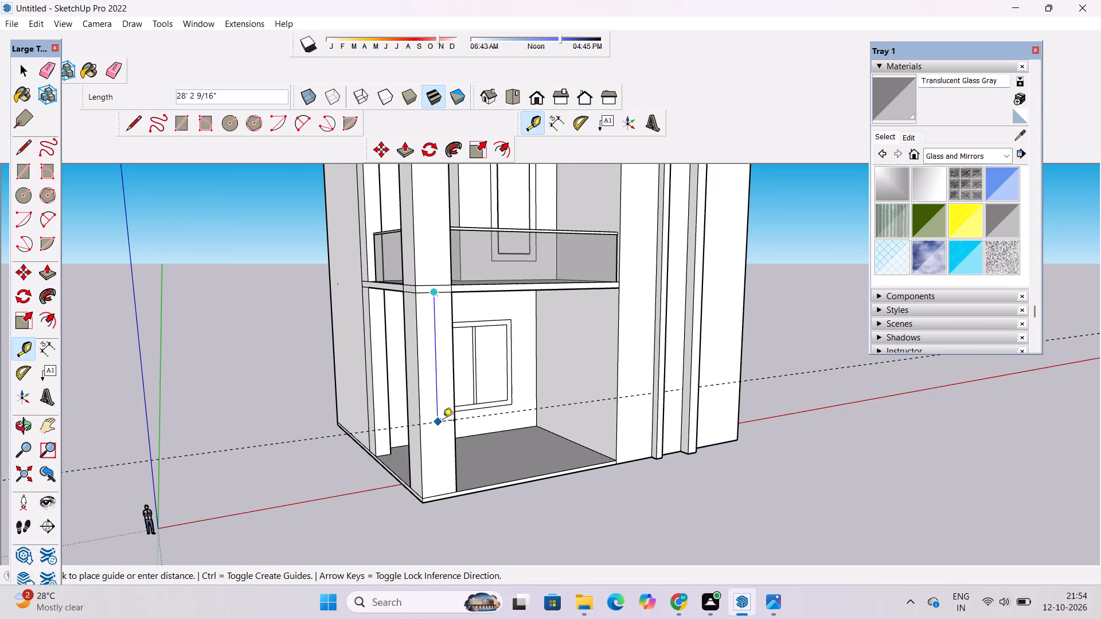
pyautogui.scroll(1, 444, 420)
pyautogui.scroll(-4, 428, 390)
pyautogui.scroll(2, 434, 413)
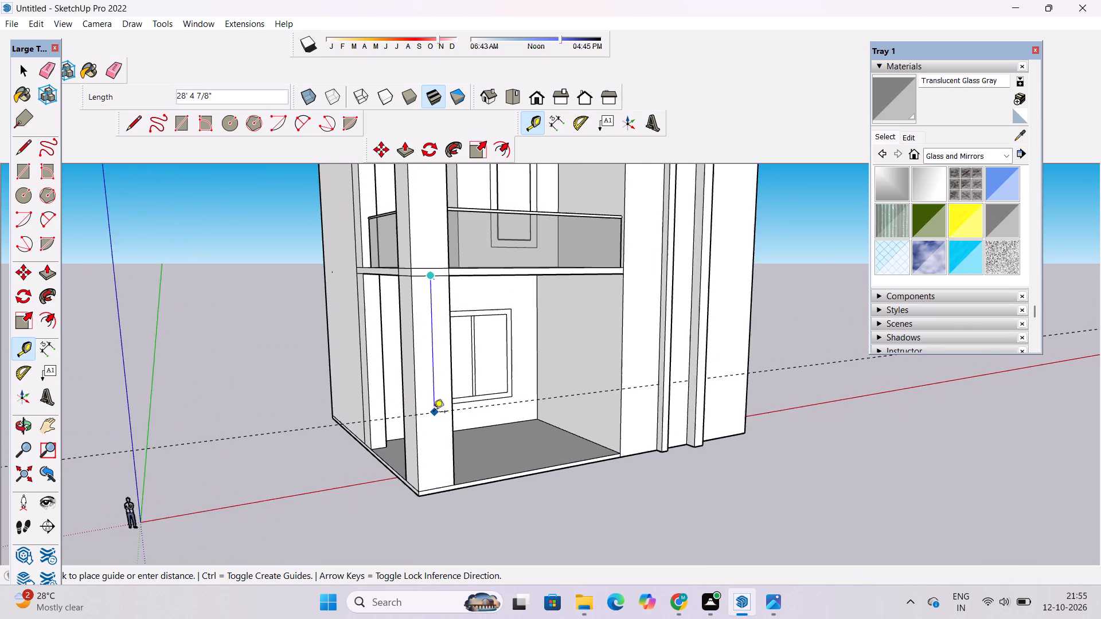
pyautogui.scroll(3, 434, 413)
pyautogui.click(435, 380)
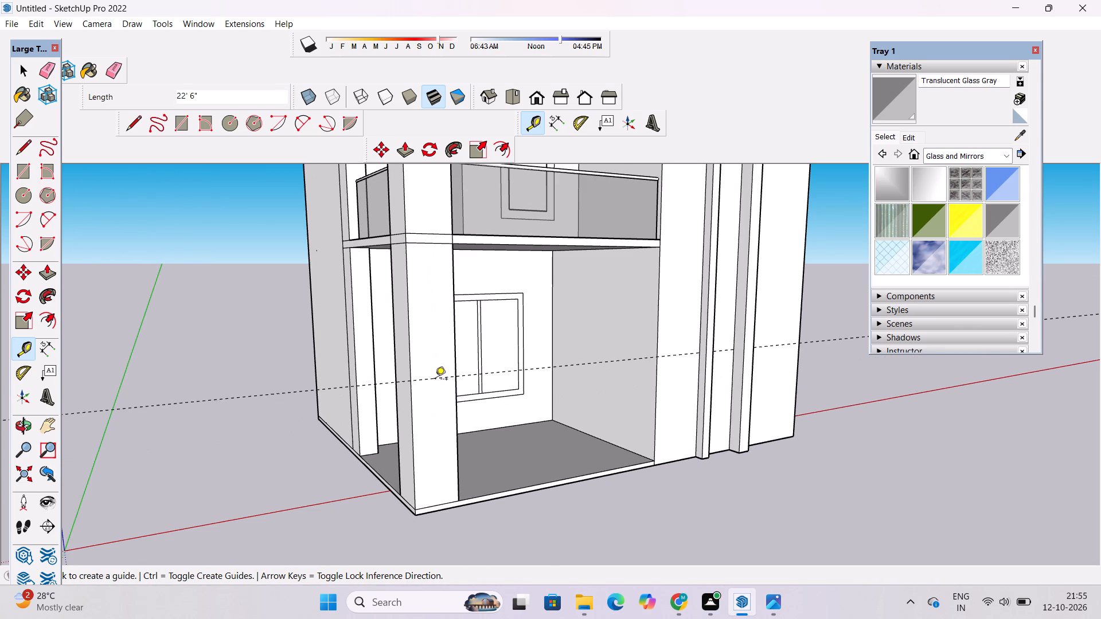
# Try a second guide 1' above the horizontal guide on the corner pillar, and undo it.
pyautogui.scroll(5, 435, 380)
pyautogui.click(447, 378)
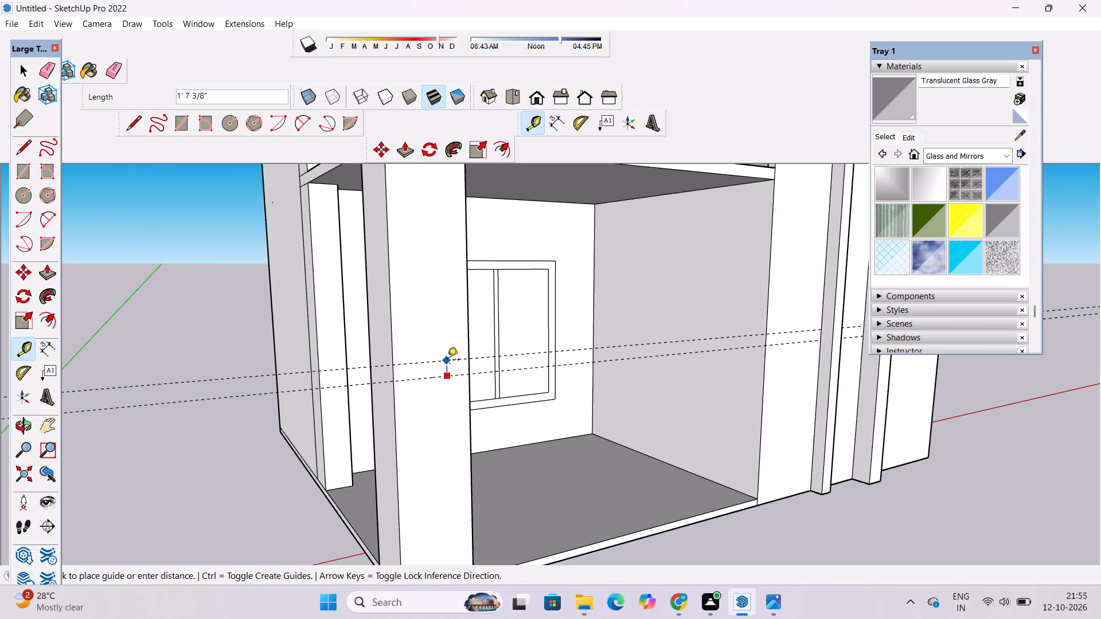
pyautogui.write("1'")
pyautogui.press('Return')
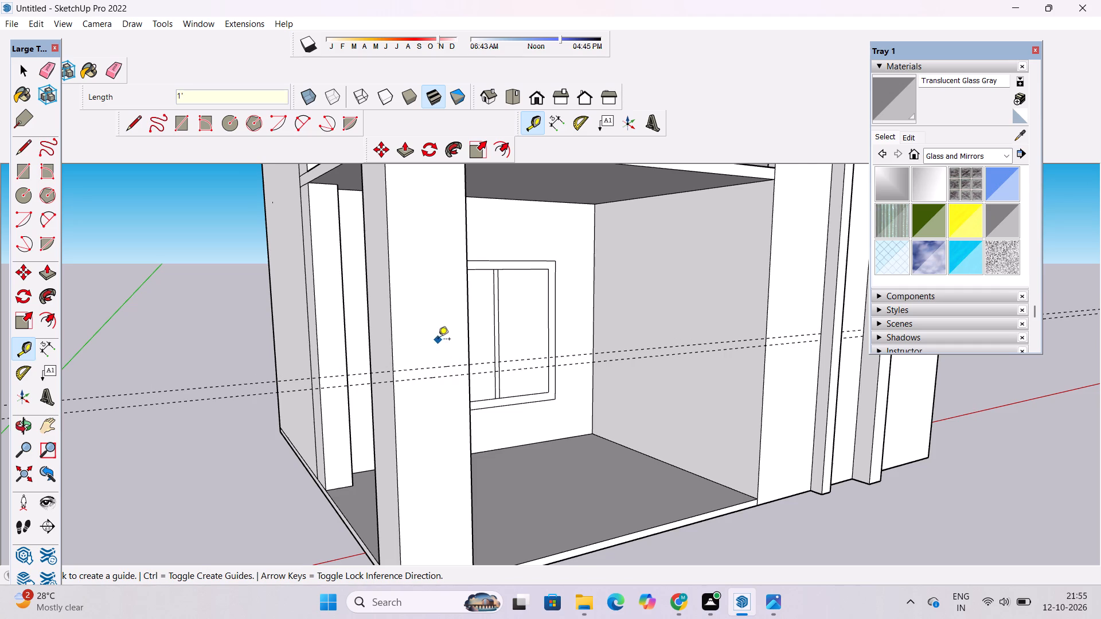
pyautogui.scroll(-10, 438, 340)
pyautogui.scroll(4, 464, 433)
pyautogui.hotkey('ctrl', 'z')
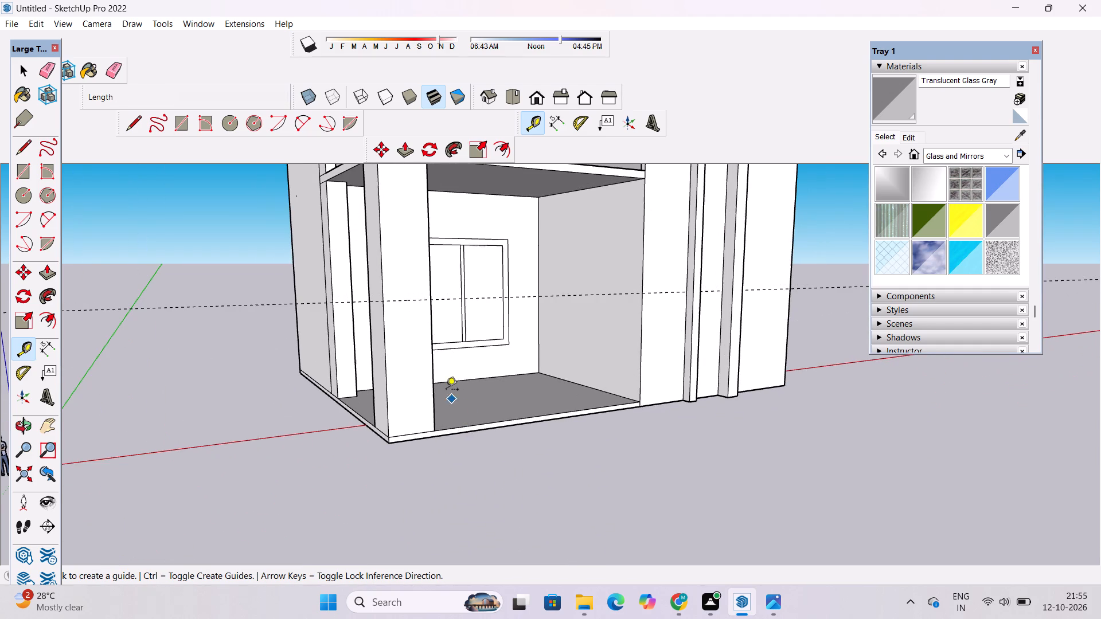
# Add a parallel guide 6" above the horizontal guide on the corner pillar's front face.
pyautogui.scroll(6, 408, 294)
pyautogui.scroll(-3, 377, 290)
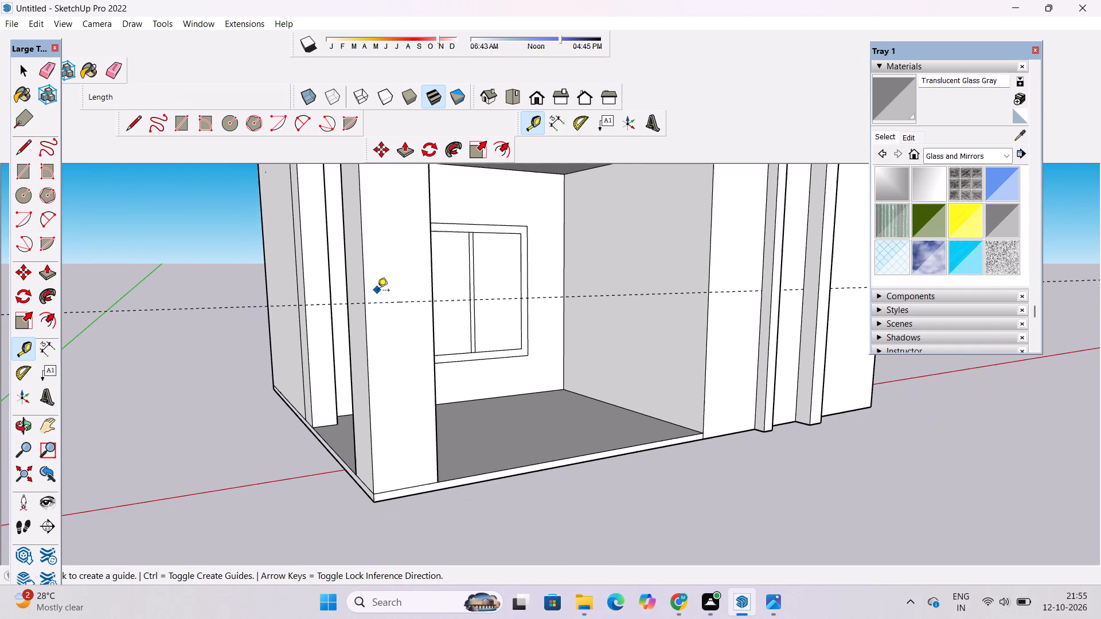
pyautogui.scroll(9, 385, 299)
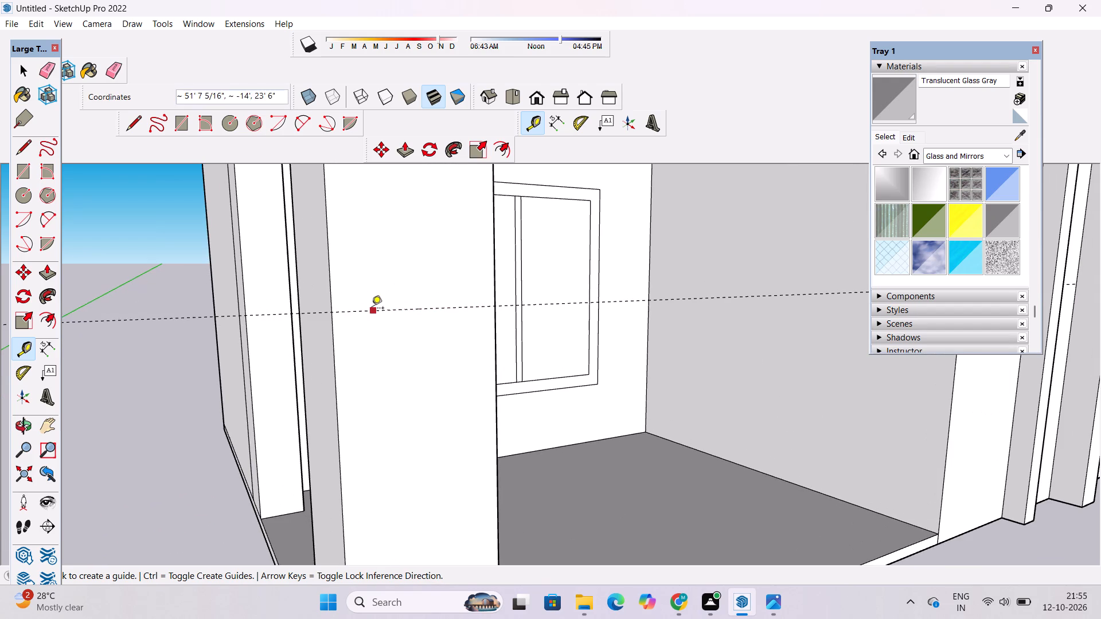
pyautogui.click(372, 311)
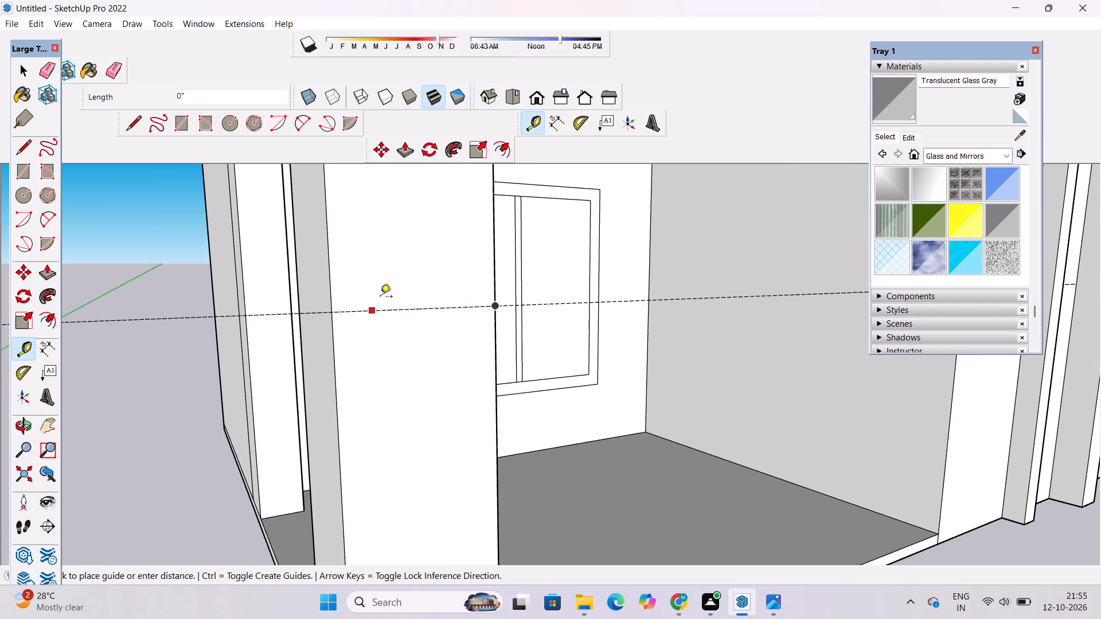
pyautogui.write('6"')
pyautogui.press('Return')
# Draw a 6" by 8' rectangle between the two guides across the full width of the corner pillar's front face.
pyautogui.scroll(-5, 368, 275)
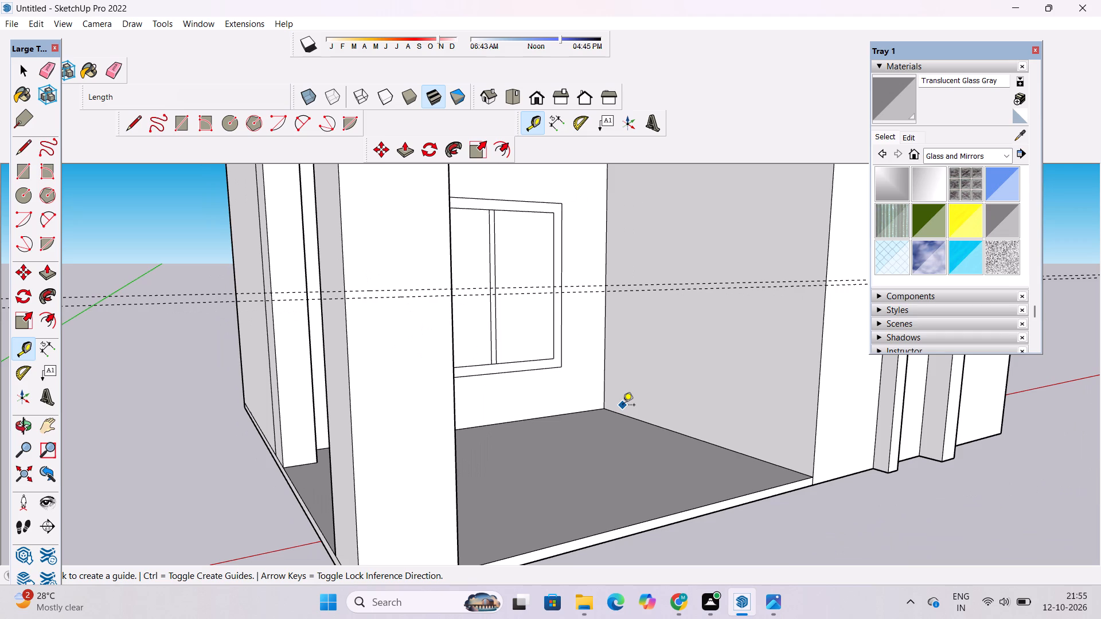
pyautogui.scroll(-8, 150, 267)
pyautogui.scroll(9, 208, 291)
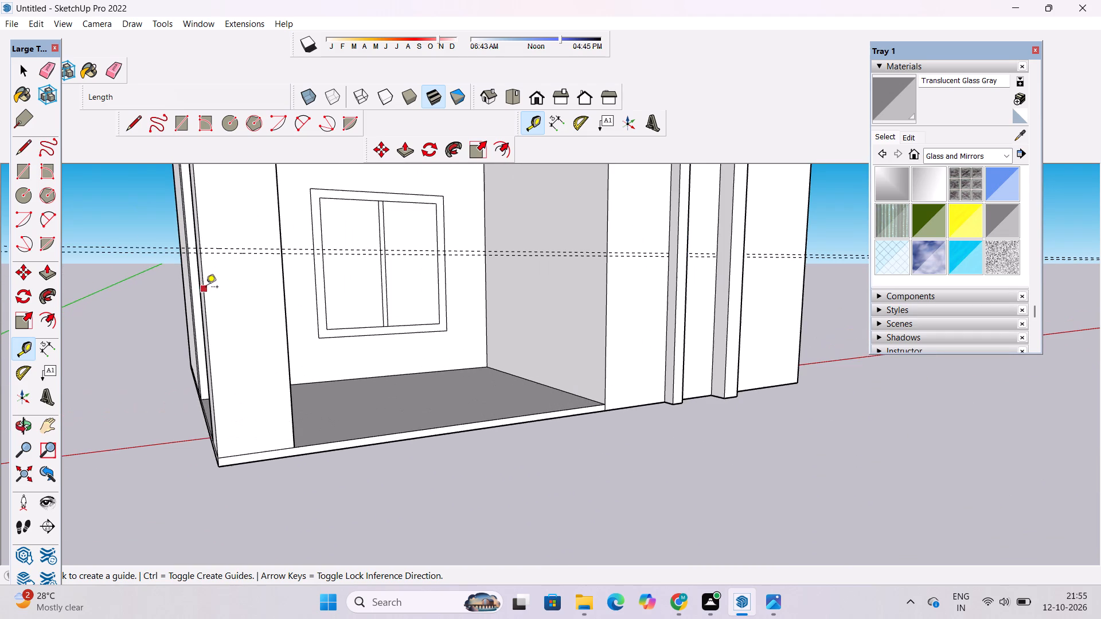
pyautogui.press('r')
pyautogui.scroll(8, 210, 277)
pyautogui.scroll(-4, 146, 279)
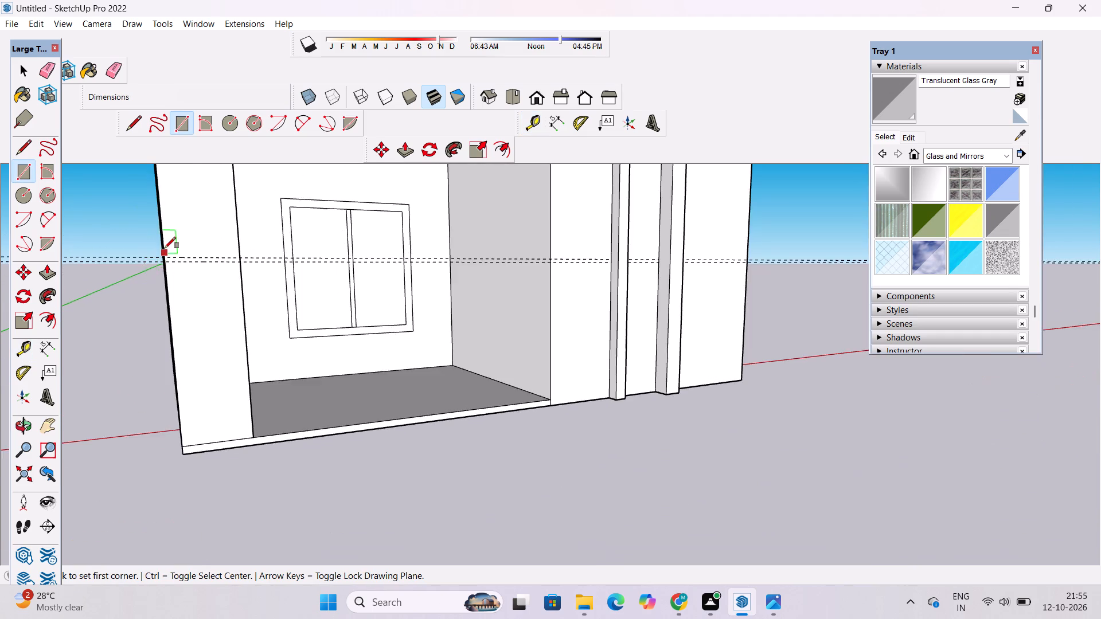
pyautogui.scroll(14, 165, 244)
pyautogui.click(162, 257)
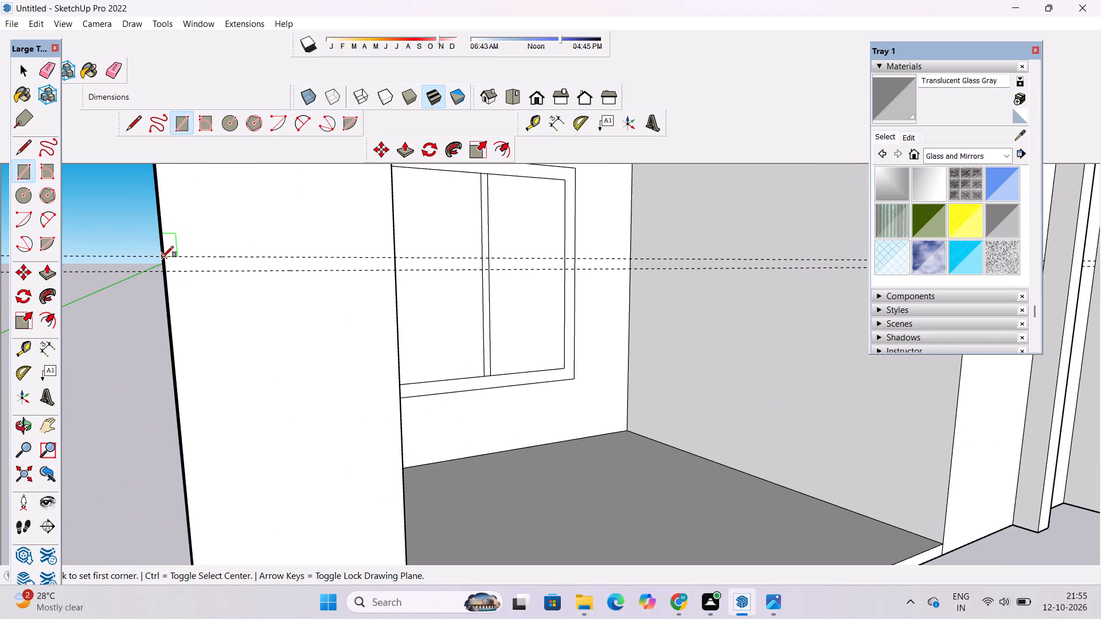
pyautogui.click(393, 273)
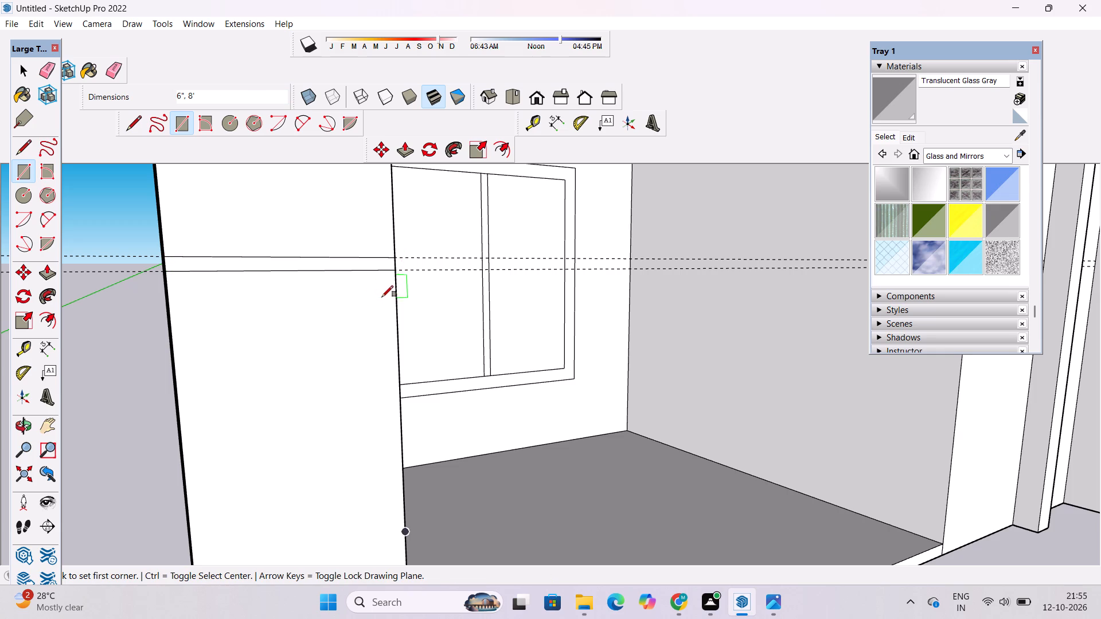
# Erase the two horizontal guides running across the corner pillar and the ground-floor front.
pyautogui.press('o')
pyautogui.scroll(-7, 395, 218)
pyautogui.moveTo(364, 278); pyautogui.dragTo(466, 293)
pyautogui.moveTo(459, 296); pyautogui.dragTo(444, 267)
pyautogui.scroll(-4, 422, 271)
pyautogui.moveTo(405, 288); pyautogui.dragTo(466, 306)
pyautogui.scroll(-6, 443, 289)
pyautogui.keyDown('shift'); pyautogui.moveTo(556, 294); pyautogui.dragTo(491, 294); pyautogui.keyUp('shift')
pyautogui.keyDown('shift'); pyautogui.moveTo(483, 301); pyautogui.dragTo(411, 330); pyautogui.keyUp('shift')
pyautogui.press('e')
pyautogui.moveTo(568, 217); pyautogui.dragTo(569, 233)
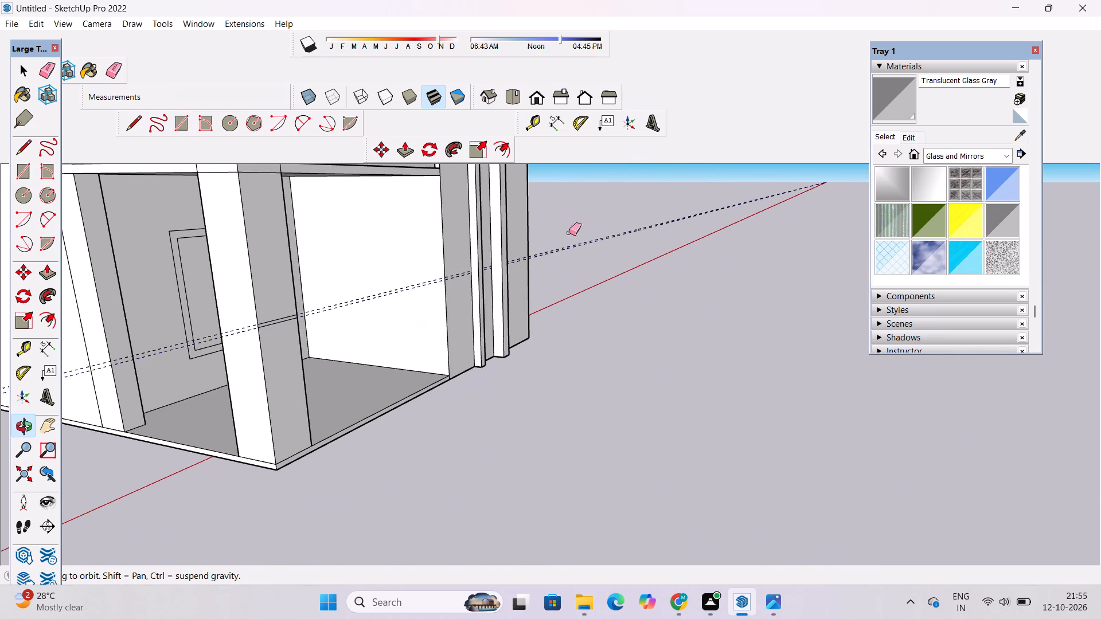
pyautogui.moveTo(569, 233); pyautogui.dragTo(567, 262)
pyautogui.moveTo(599, 225); pyautogui.dragTo(601, 241)
# Examine the corner pillar's band and the ground-floor front from the corner side, from further away and from the front.
pyautogui.press('o')
pyautogui.scroll(-3, 601, 241)
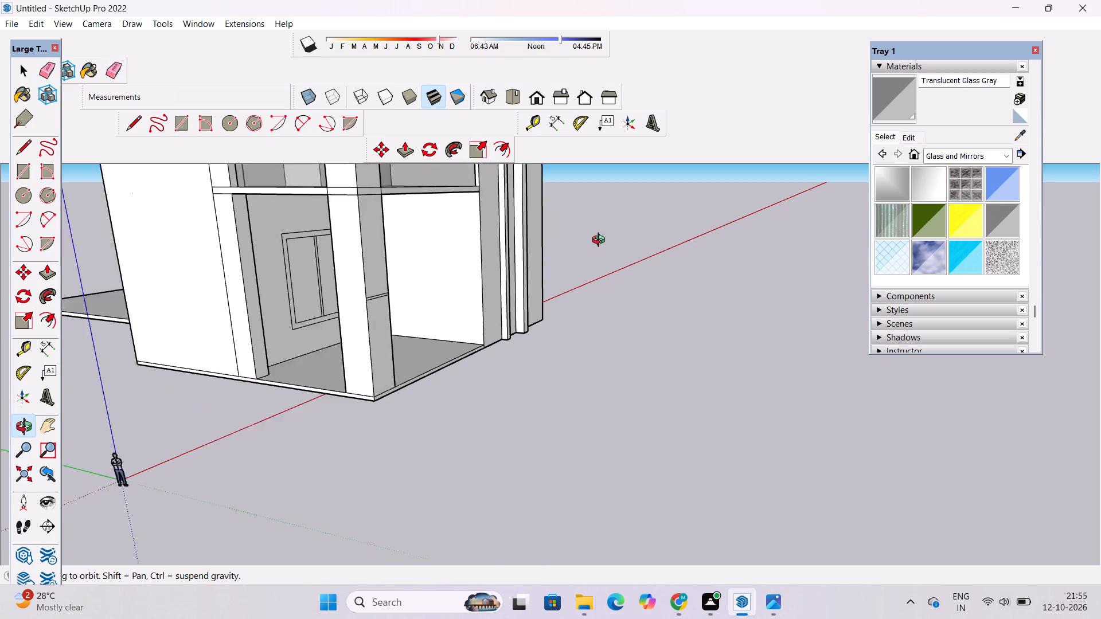
pyautogui.scroll(-3, 601, 241)
pyautogui.moveTo(663, 276); pyautogui.dragTo(525, 282)
pyautogui.keyDown('shift'); pyautogui.moveTo(532, 280); pyautogui.dragTo(523, 261); pyautogui.keyUp('shift')
pyautogui.scroll(-3, 522, 259)
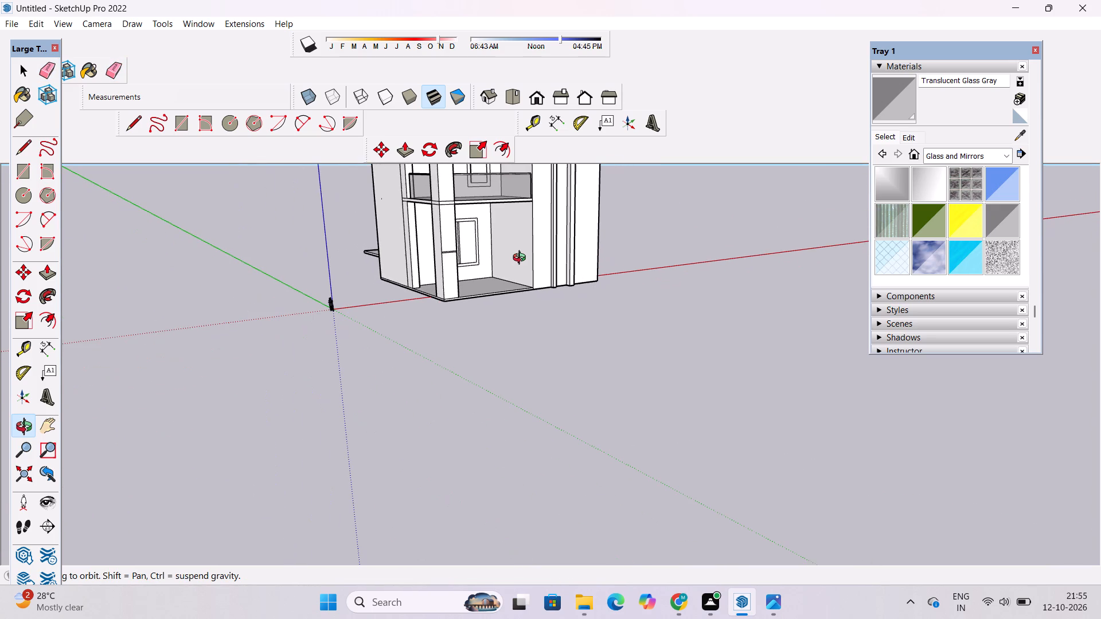
pyautogui.scroll(-3, 528, 253)
pyautogui.keyDown('shift'); pyautogui.moveTo(561, 271); pyautogui.dragTo(528, 280); pyautogui.keyUp('shift')
pyautogui.moveTo(534, 285); pyautogui.dragTo(437, 287)
pyautogui.scroll(7, 468, 276)
pyautogui.keyDown('shift'); pyautogui.moveTo(569, 272); pyautogui.dragTo(522, 282); pyautogui.keyUp('shift')
pyautogui.moveTo(549, 283); pyautogui.dragTo(513, 290)
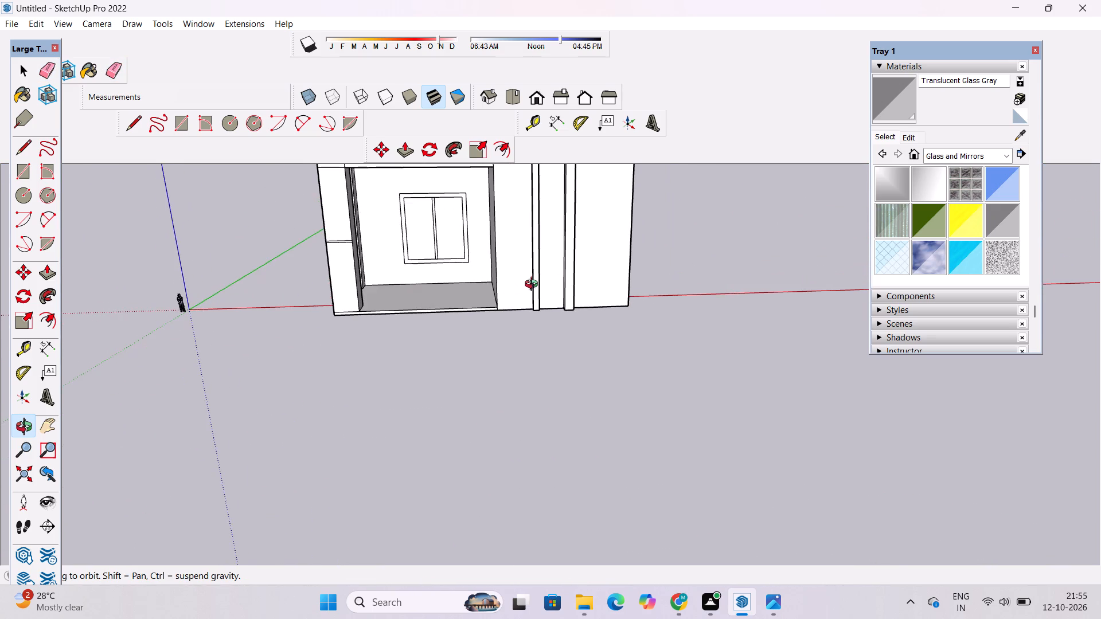
pyautogui.scroll(3, 538, 284)
pyautogui.keyDown('shift'); pyautogui.moveTo(533, 283); pyautogui.dragTo(516, 291); pyautogui.keyUp('shift')
pyautogui.moveTo(483, 304); pyautogui.dragTo(529, 311)
pyautogui.keyDown('shift'); pyautogui.moveTo(494, 292); pyautogui.dragTo(507, 328); pyautogui.keyUp('shift')
pyautogui.moveTo(503, 326); pyautogui.dragTo(499, 314)
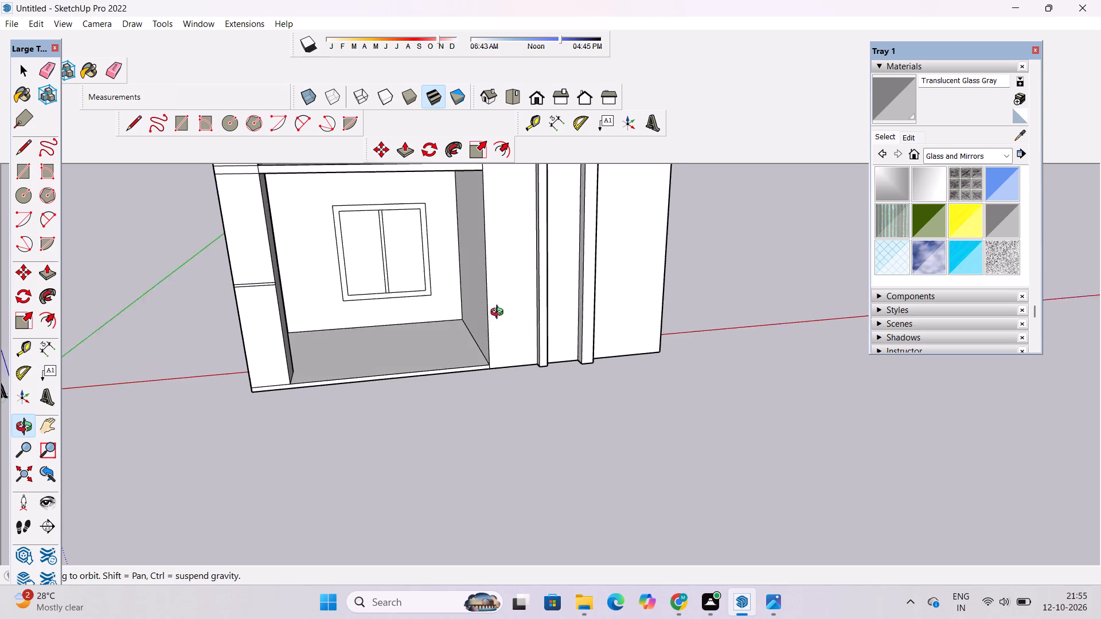
pyautogui.moveTo(499, 314); pyautogui.dragTo(498, 311)
# Add horizontal guides along the upper and lower edges of the corner pillar's band, extending across the ground-floor front.
pyautogui.press('t')
pyautogui.scroll(9, 221, 275)
pyautogui.scroll(-4, 233, 296)
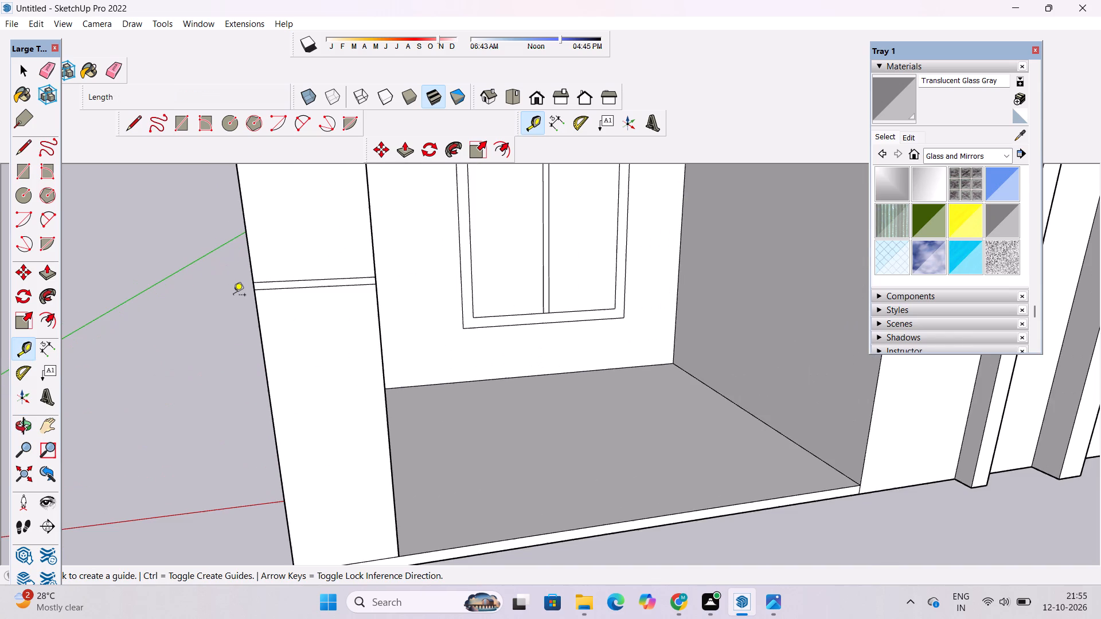
pyautogui.scroll(4, 233, 296)
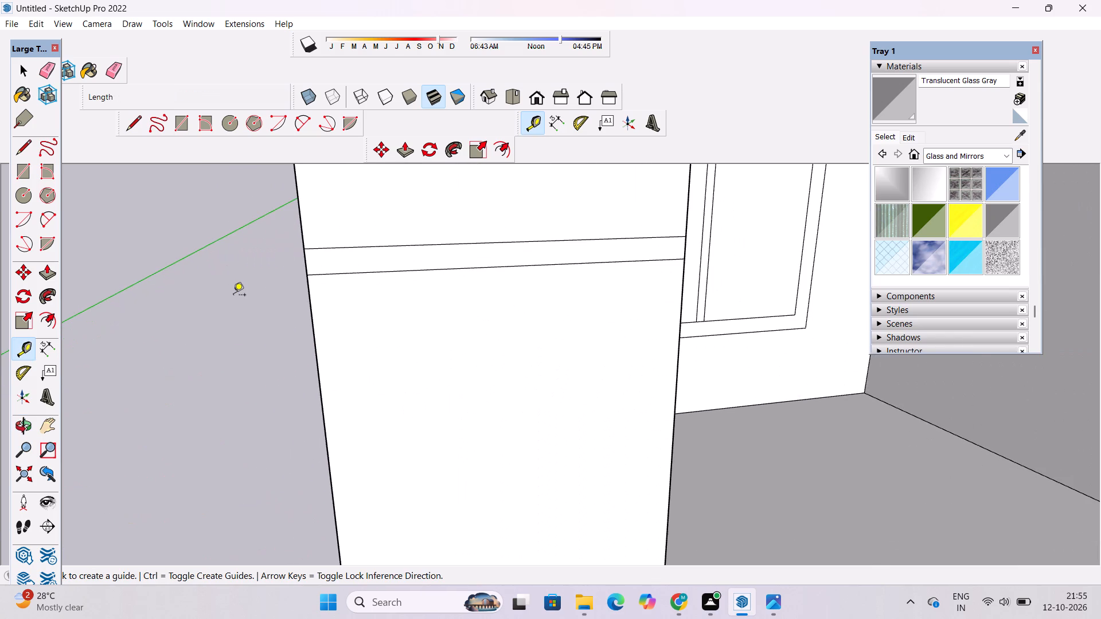
pyautogui.scroll(-5, 233, 296)
pyautogui.scroll(5, 267, 284)
pyautogui.click(316, 293)
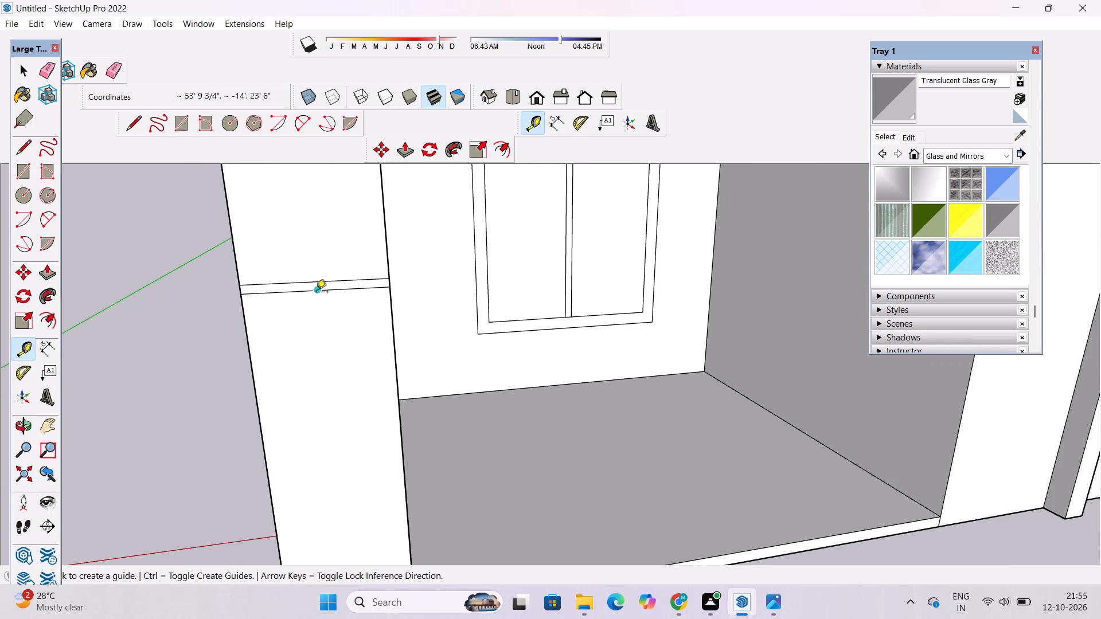
pyautogui.scroll(-4, 309, 290)
pyautogui.click(328, 293)
pyautogui.scroll(-7, 263, 299)
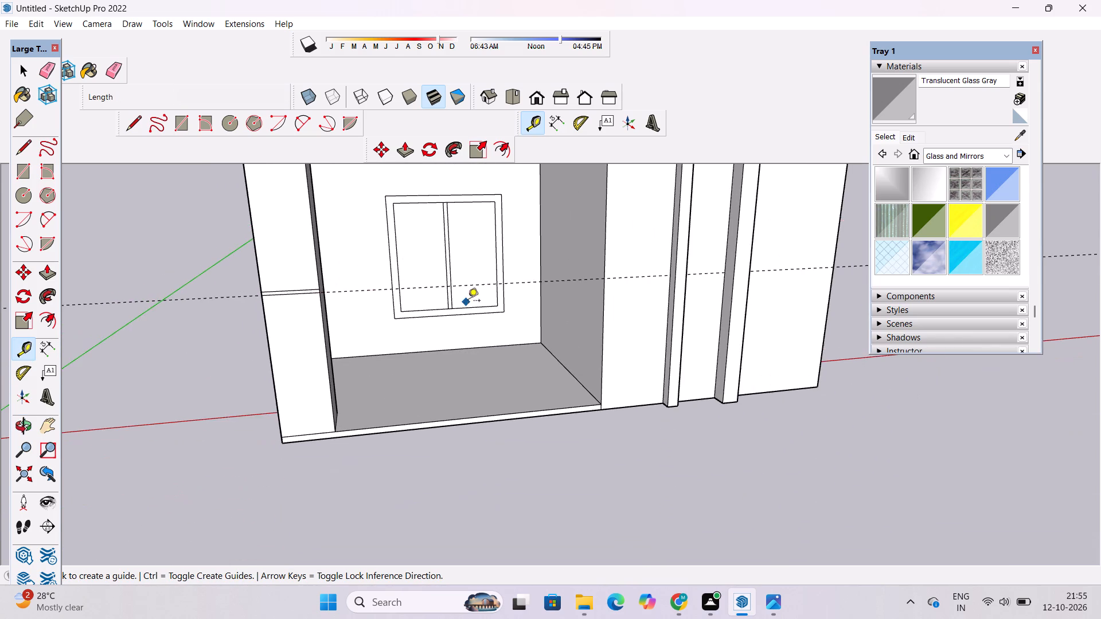
pyautogui.scroll(7, 601, 286)
pyautogui.click(630, 272)
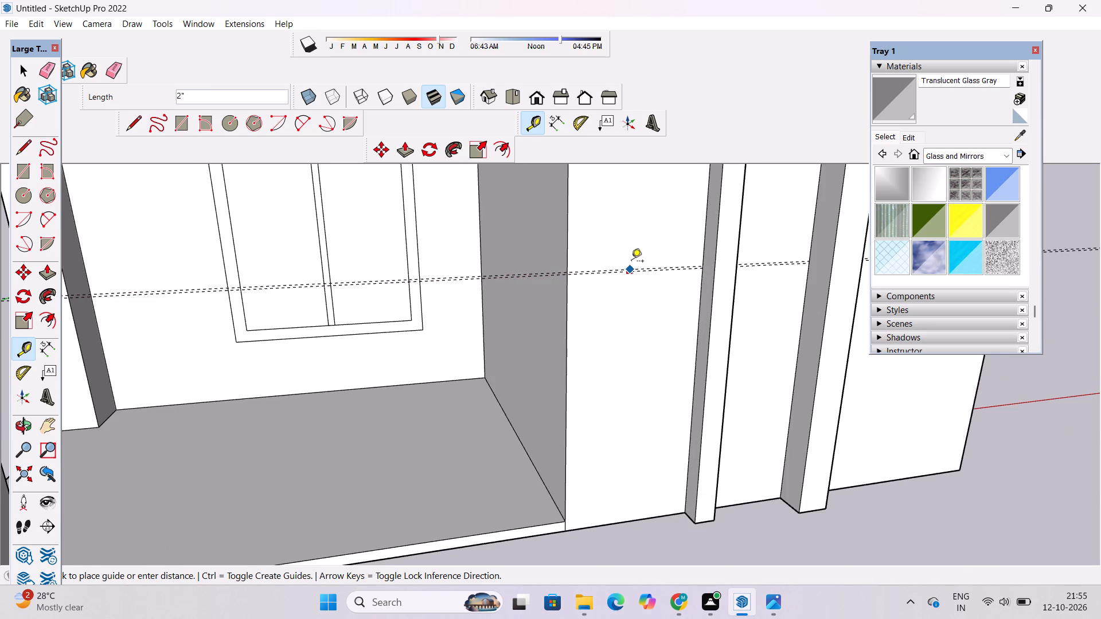
pyautogui.scroll(-3, 630, 259)
pyautogui.scroll(-4, 391, 275)
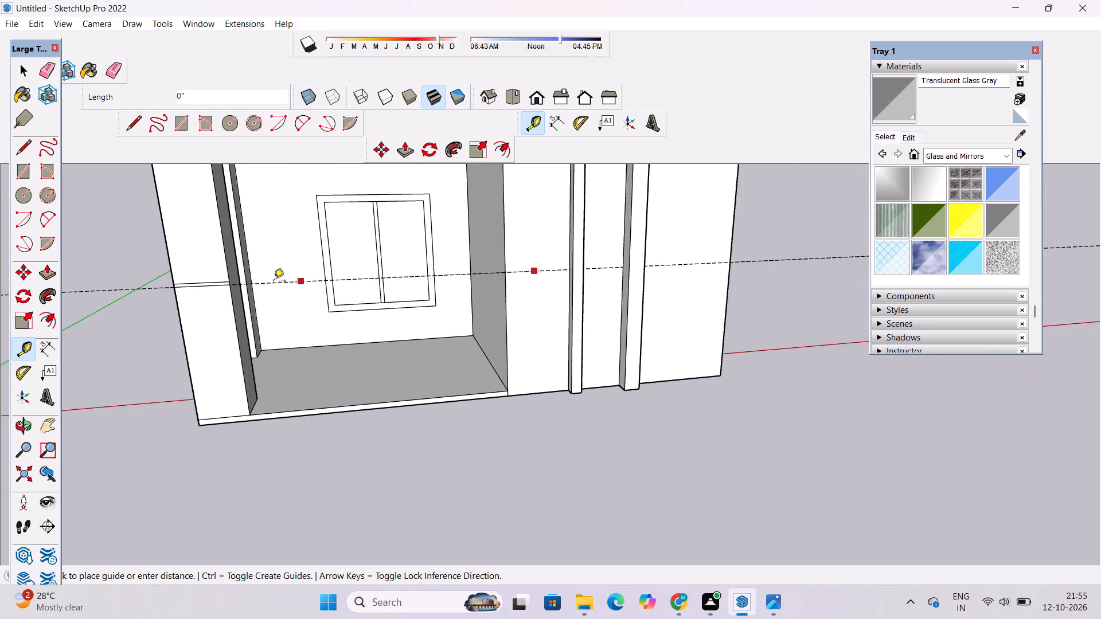
pyautogui.scroll(8, 274, 282)
pyautogui.click(156, 273)
pyautogui.scroll(-5, 151, 277)
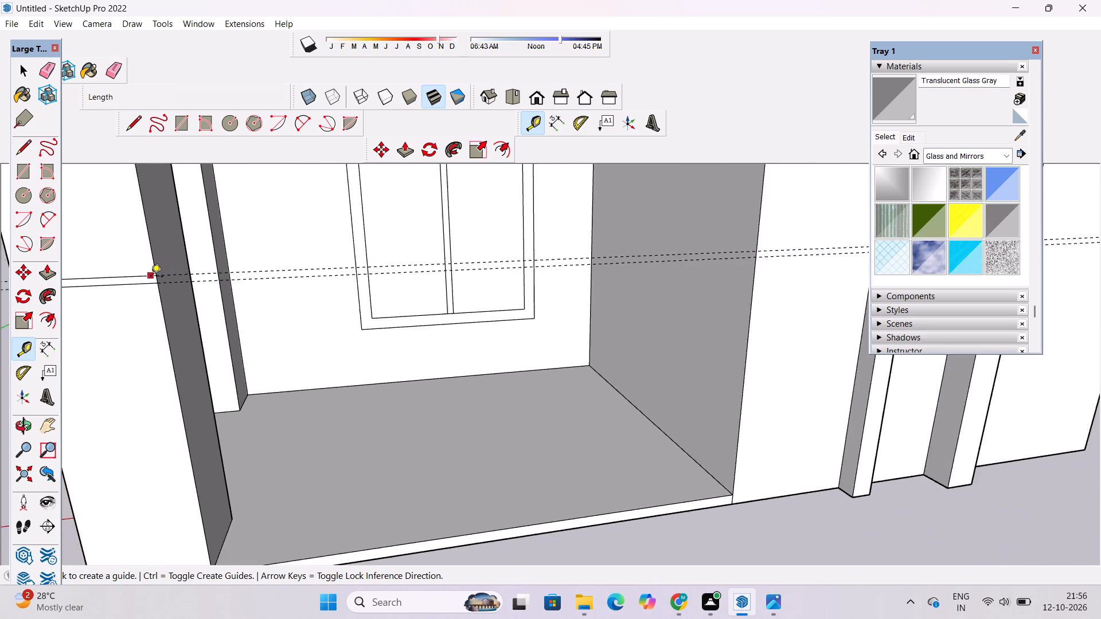
# Add a vertical guide on the front wall 6' from the edge of the room opening opposite the corner pillar.
pyautogui.scroll(-10, 151, 277)
pyautogui.click(459, 303)
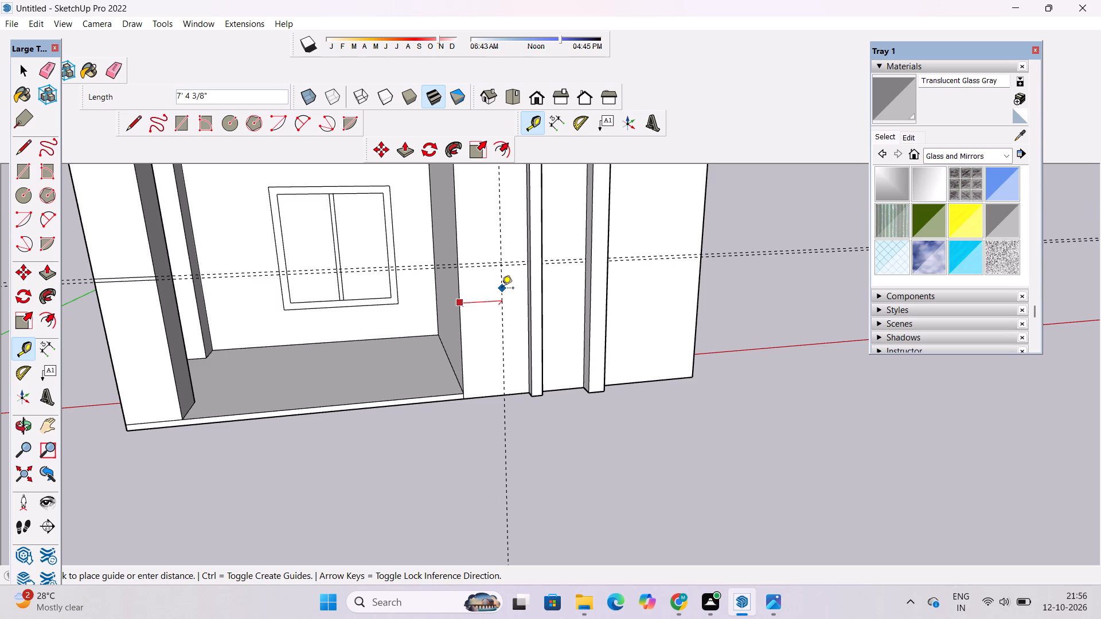
pyautogui.write("6'")
pyautogui.press('Return')
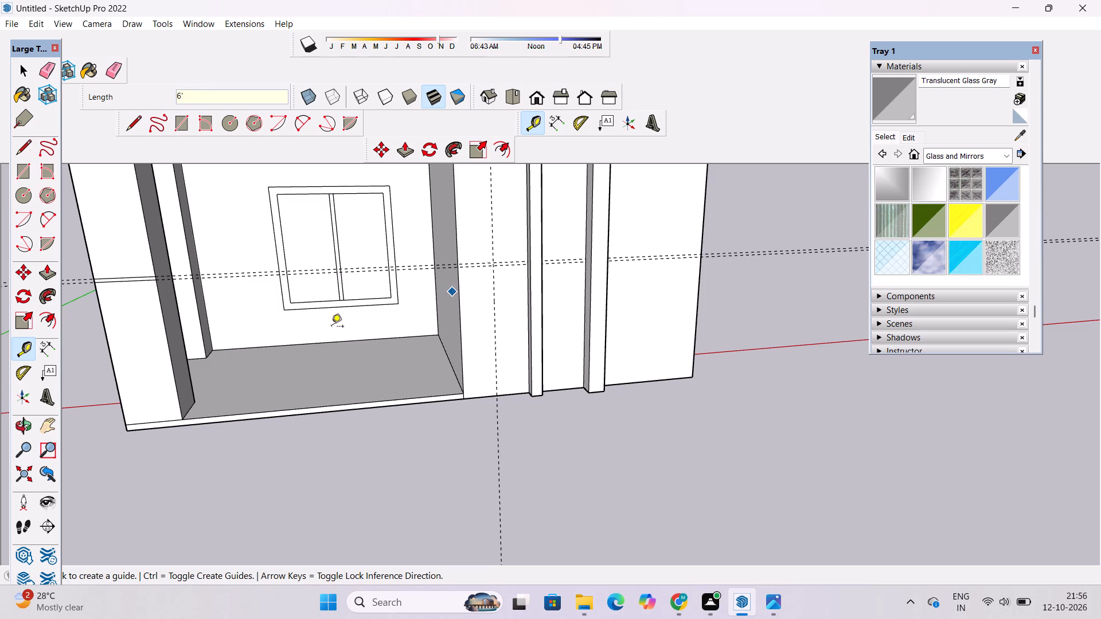
# Draw lines along the guides to outline a 6' wide panel beside the opening, with a narrow band across its top.
pyautogui.click(132, 122)
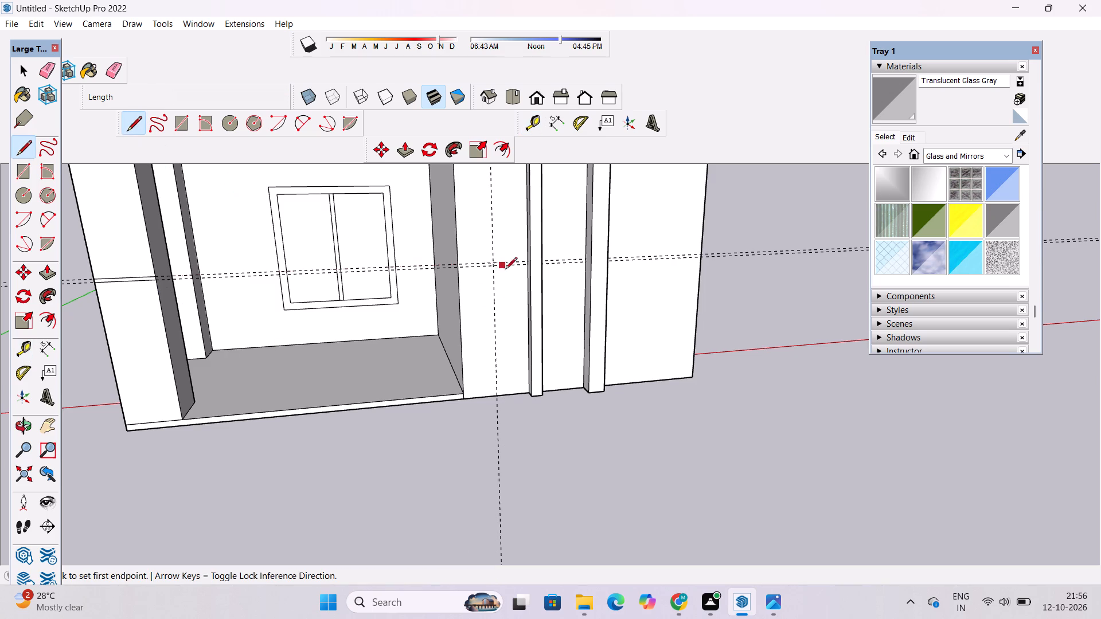
pyautogui.scroll(10, 501, 381)
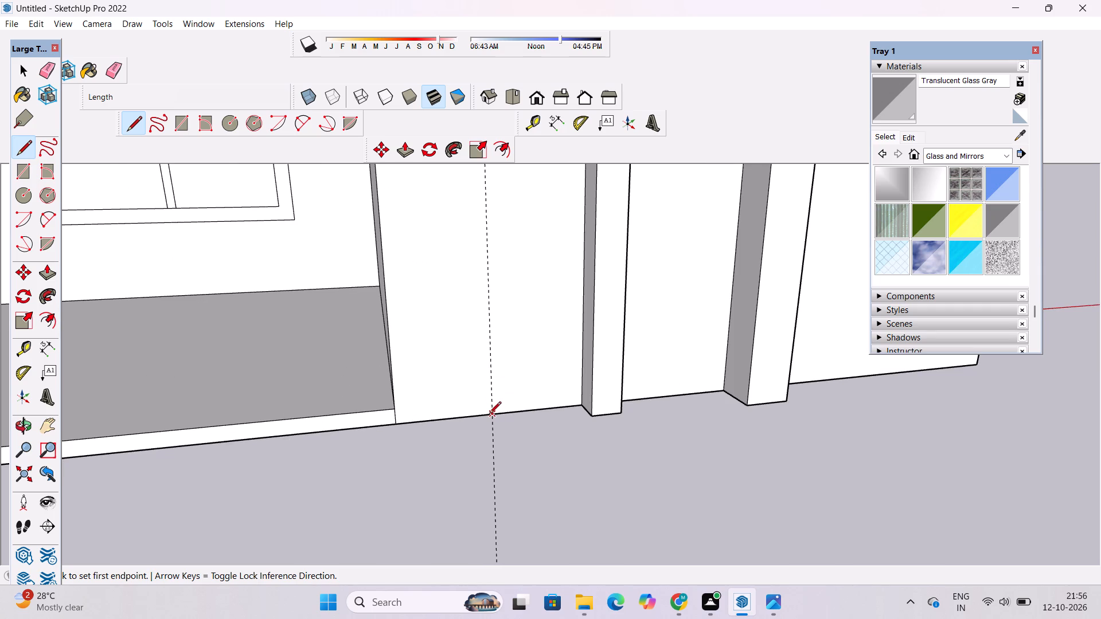
pyautogui.click(489, 414)
pyautogui.scroll(-11, 493, 407)
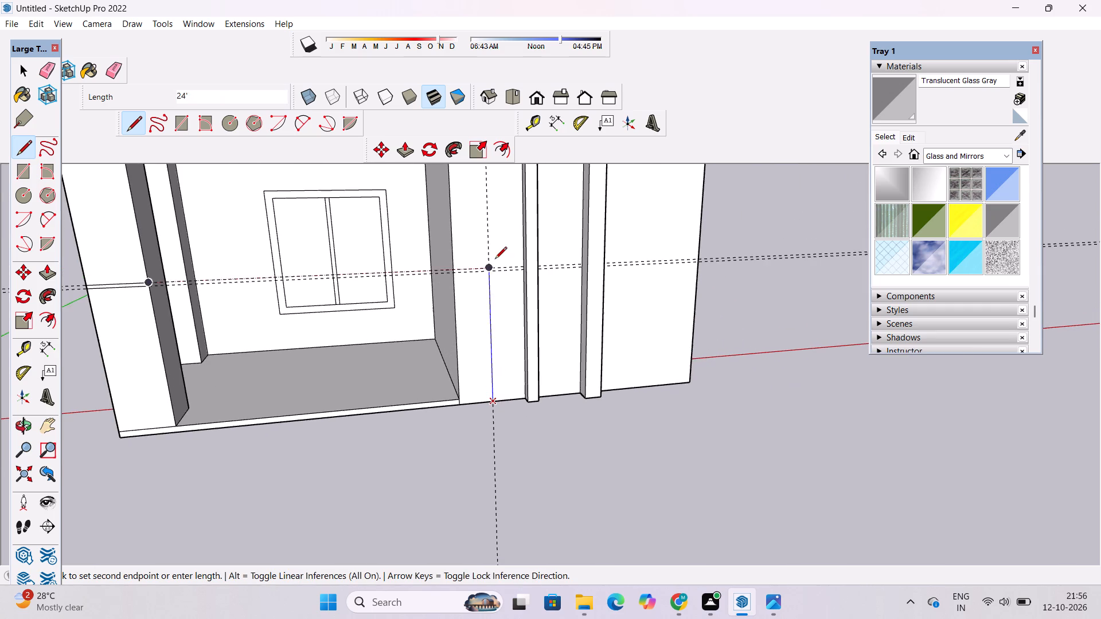
pyautogui.scroll(9, 495, 260)
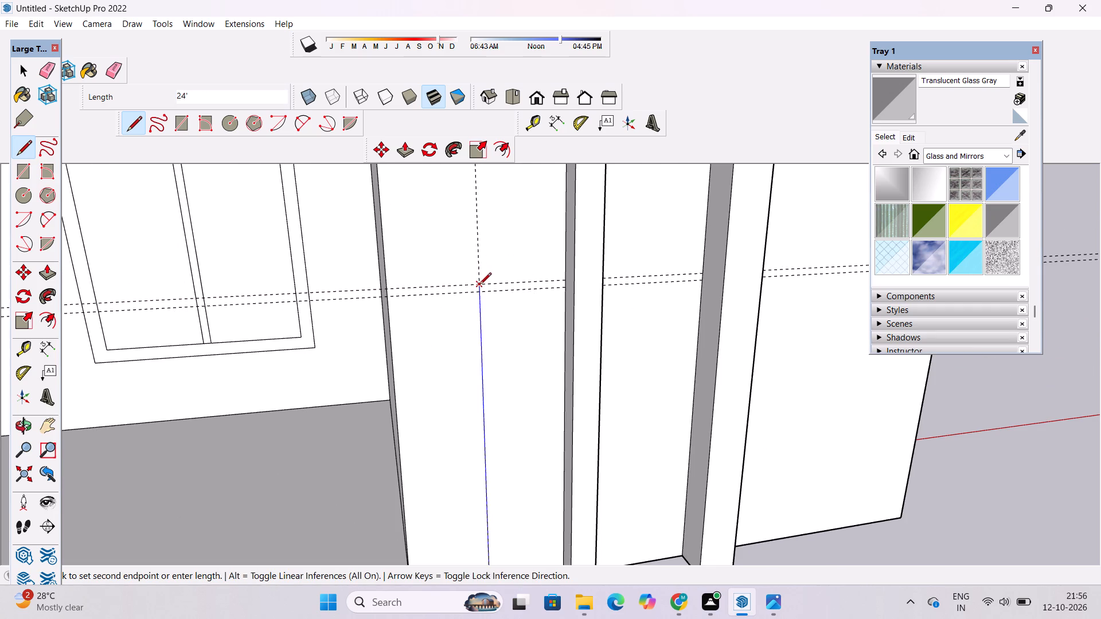
pyautogui.click(478, 286)
pyautogui.click(389, 289)
pyautogui.click(386, 298)
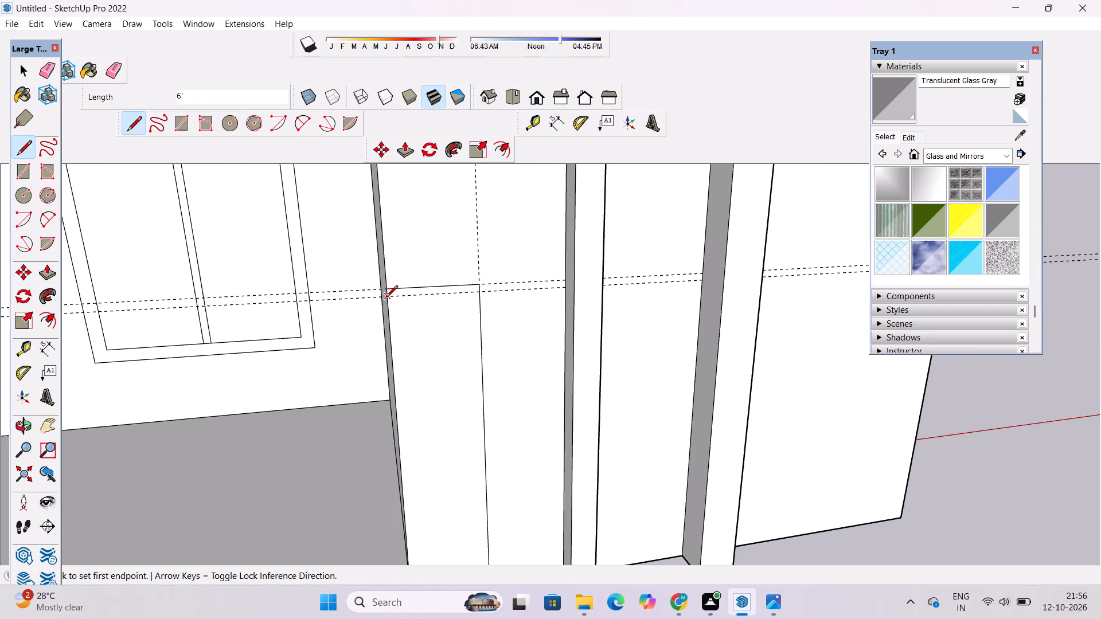
pyautogui.click(478, 297)
# Erase the two horizontal guides and the vertical guide on the ground-floor front.
pyautogui.press('o')
pyautogui.scroll(-6, 483, 281)
pyautogui.keyDown('shift'); pyautogui.moveTo(491, 292); pyautogui.dragTo(477, 267); pyautogui.keyUp('shift')
pyautogui.keyDown('shift'); pyautogui.moveTo(463, 264); pyautogui.dragTo(507, 273); pyautogui.keyUp('shift')
pyautogui.keyDown('shift'); pyautogui.moveTo(507, 273); pyautogui.dragTo(469, 261); pyautogui.keyUp('shift')
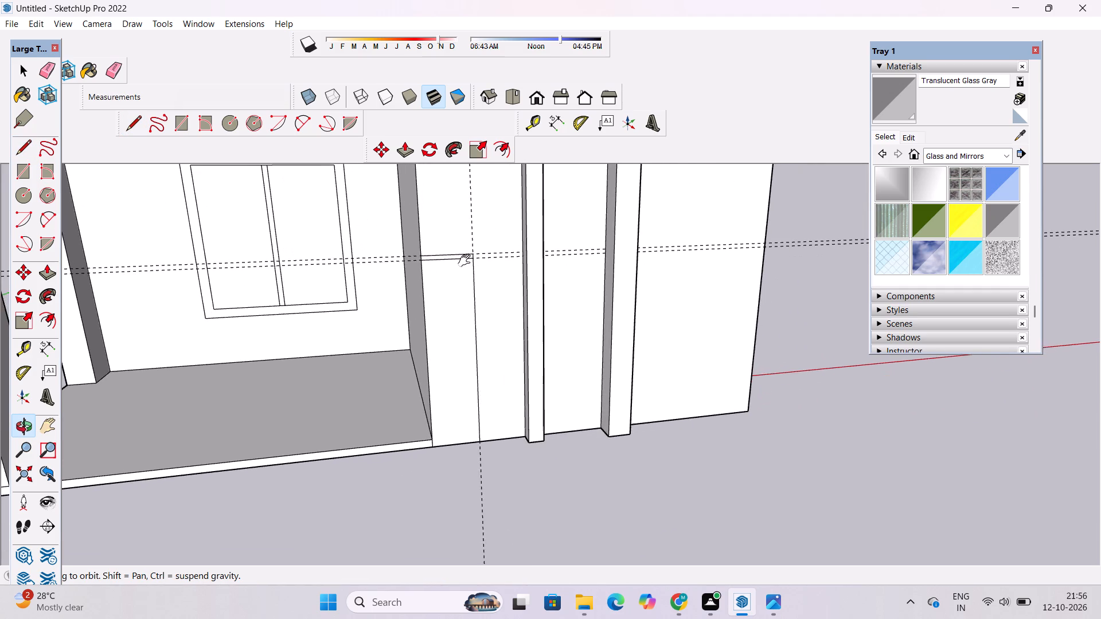
pyautogui.keyDown('shift'); pyautogui.moveTo(465, 261); pyautogui.dragTo(520, 265); pyautogui.keyUp('shift')
pyautogui.scroll(-4, 523, 267)
pyautogui.moveTo(487, 291); pyautogui.dragTo(599, 296)
pyautogui.scroll(2, 599, 287)
pyautogui.keyDown('shift'); pyautogui.moveTo(569, 283); pyautogui.dragTo(529, 285); pyautogui.keyUp('shift')
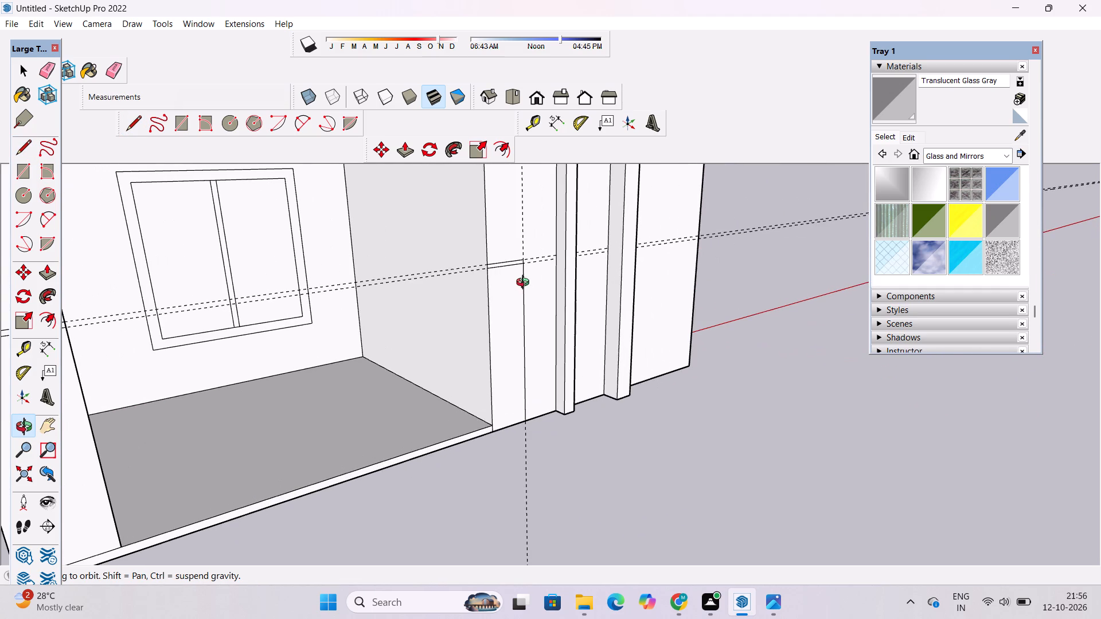
pyautogui.press('e')
pyautogui.moveTo(537, 238); pyautogui.dragTo(540, 271)
pyautogui.moveTo(530, 221); pyautogui.dragTo(522, 227)
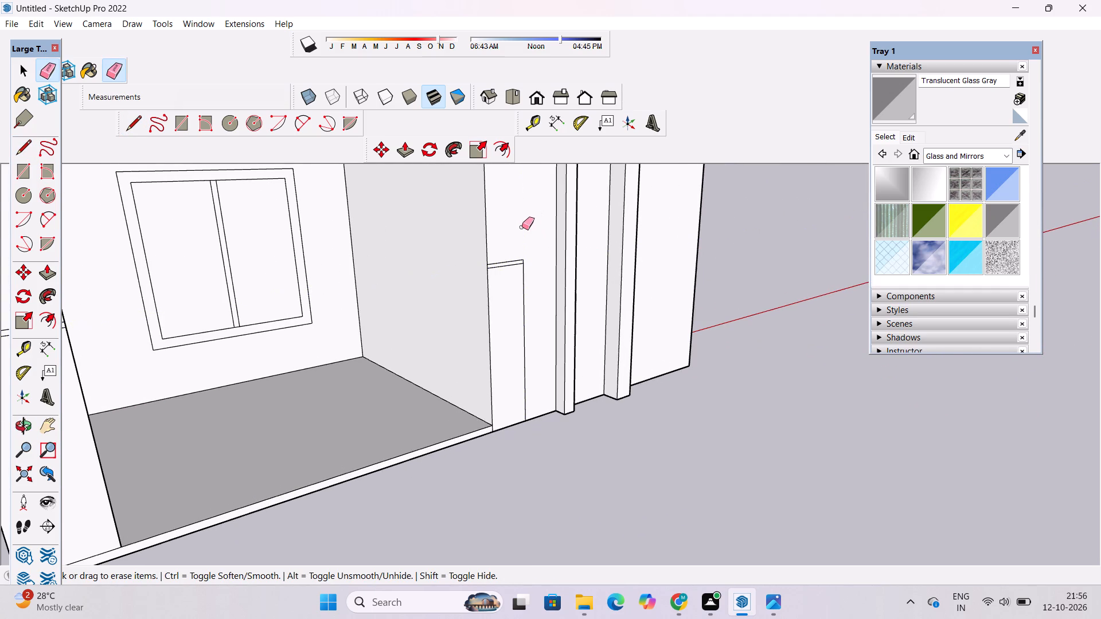
# Push/Pull the 6' wide panel face below its band outward 1'.
pyautogui.press('o')
pyautogui.scroll(-3, 522, 227)
pyautogui.moveTo(522, 311); pyautogui.dragTo(515, 260)
pyautogui.moveTo(484, 271); pyautogui.dragTo(495, 279)
pyautogui.scroll(1, 505, 256)
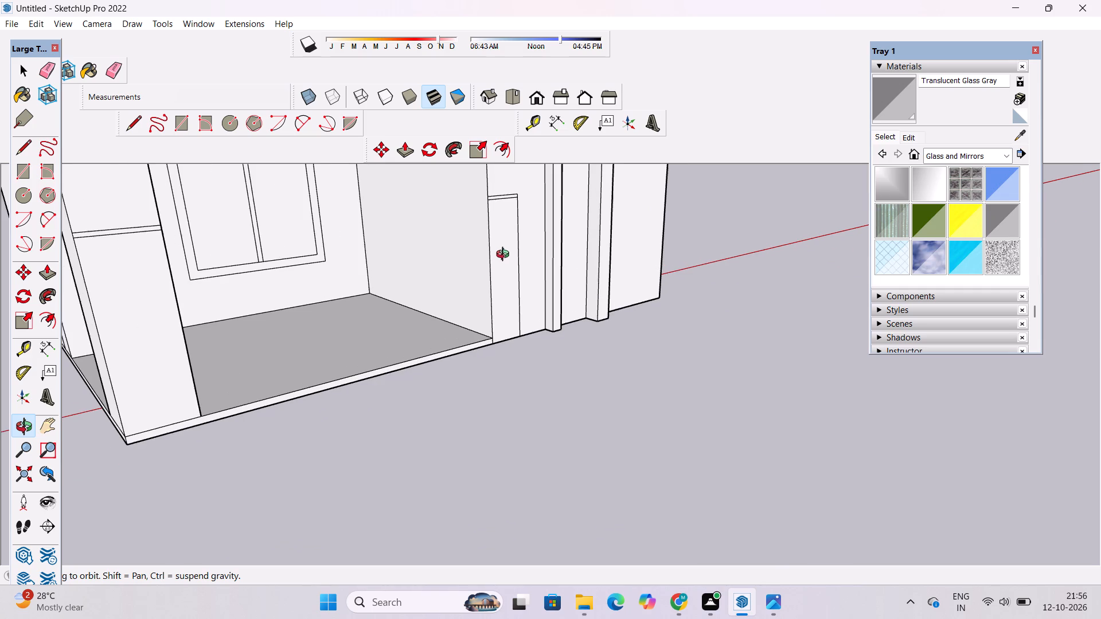
pyautogui.keyDown('shift'); pyautogui.doubleClick(503, 258); pyautogui.keyUp('shift')
pyautogui.click(508, 260)
pyautogui.press('p')
pyautogui.scroll(1, 512, 252)
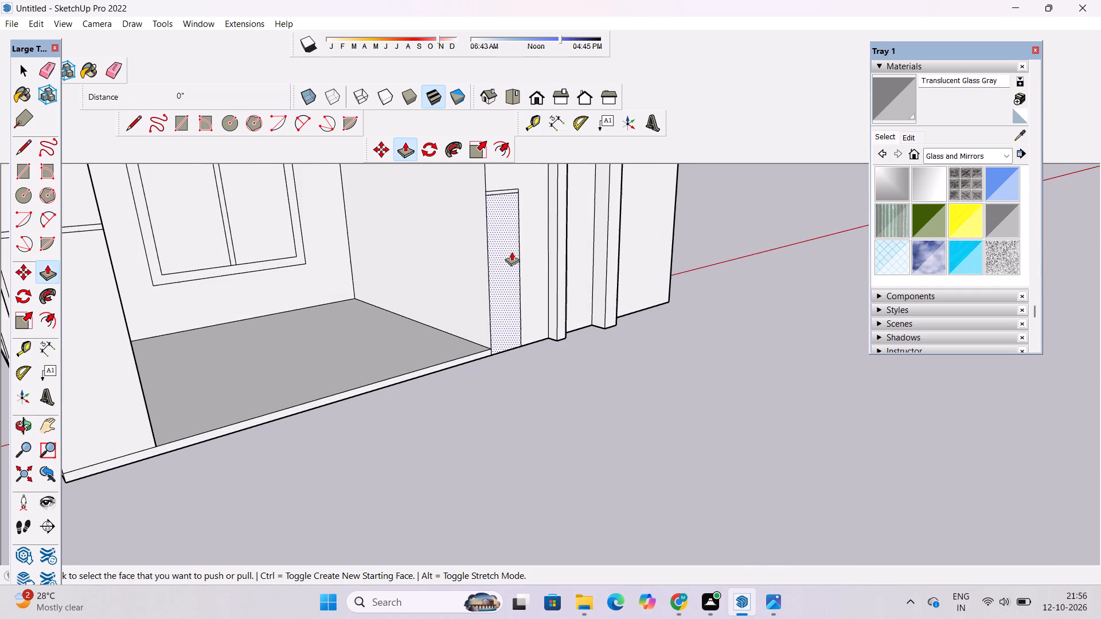
pyautogui.click(512, 252)
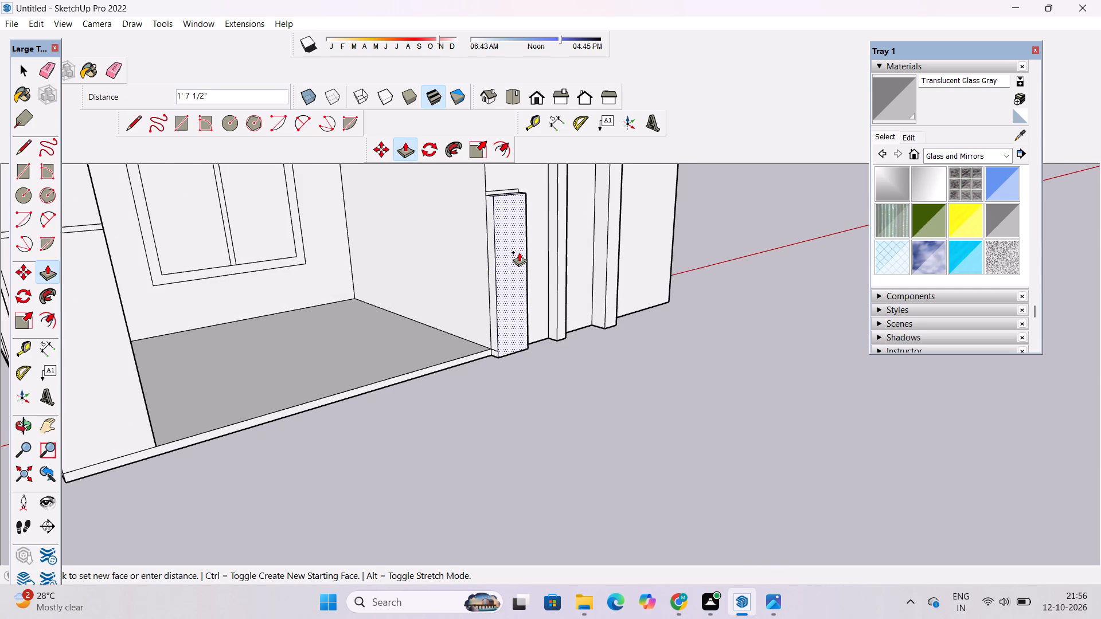
pyautogui.write("1'")
pyautogui.press('Return')
# Push/Pull the corner pillar's face below its band outward 1', matching the panel across the opening.
pyautogui.scroll(-4, 517, 250)
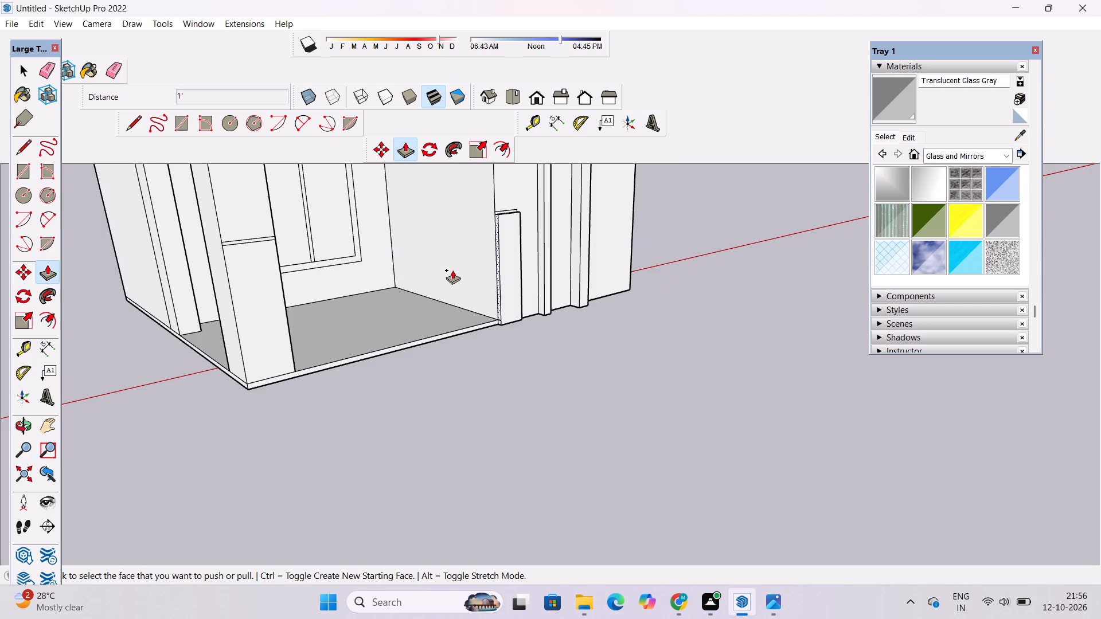
pyautogui.scroll(2, 267, 263)
pyautogui.click(267, 263)
pyautogui.click(542, 229)
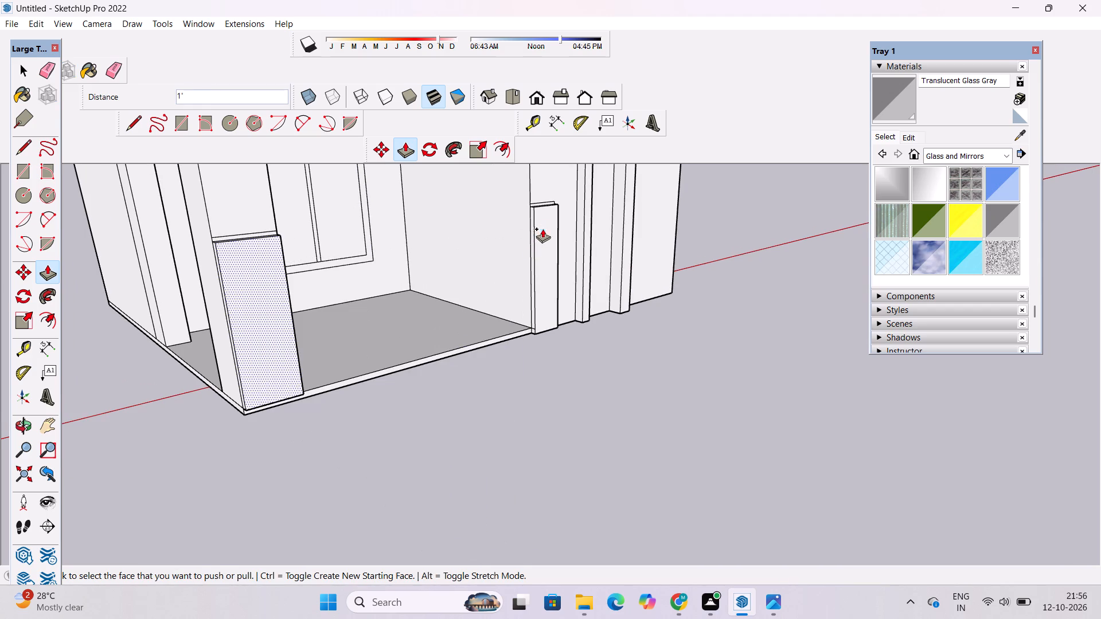
# Push/Pull the band on the corner pillar outward 1'.
pyautogui.scroll(10, 250, 215)
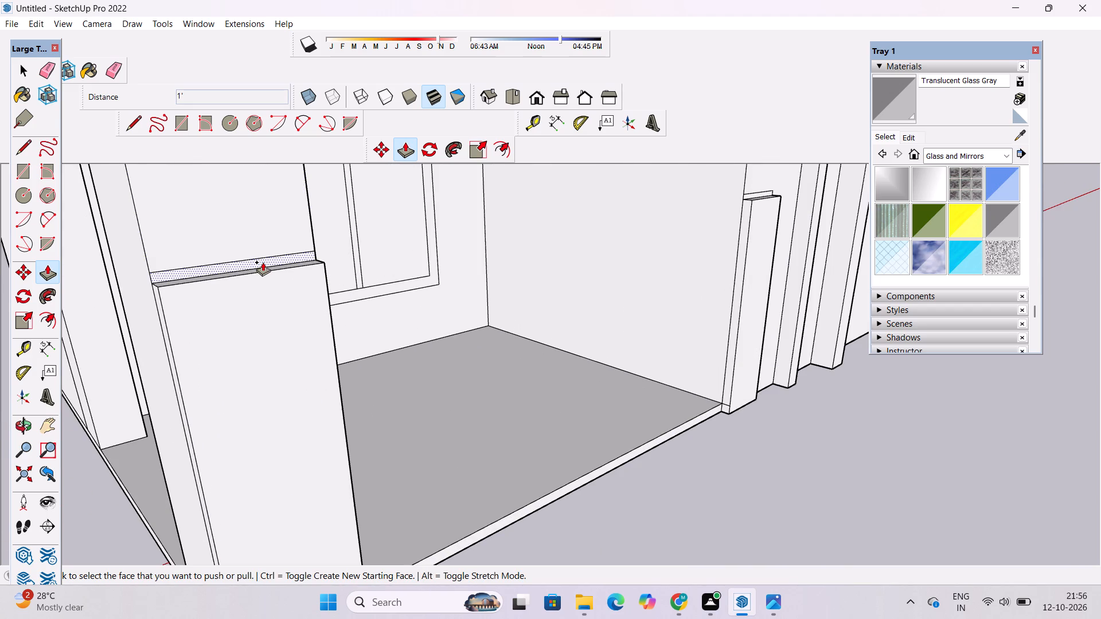
pyautogui.click(263, 262)
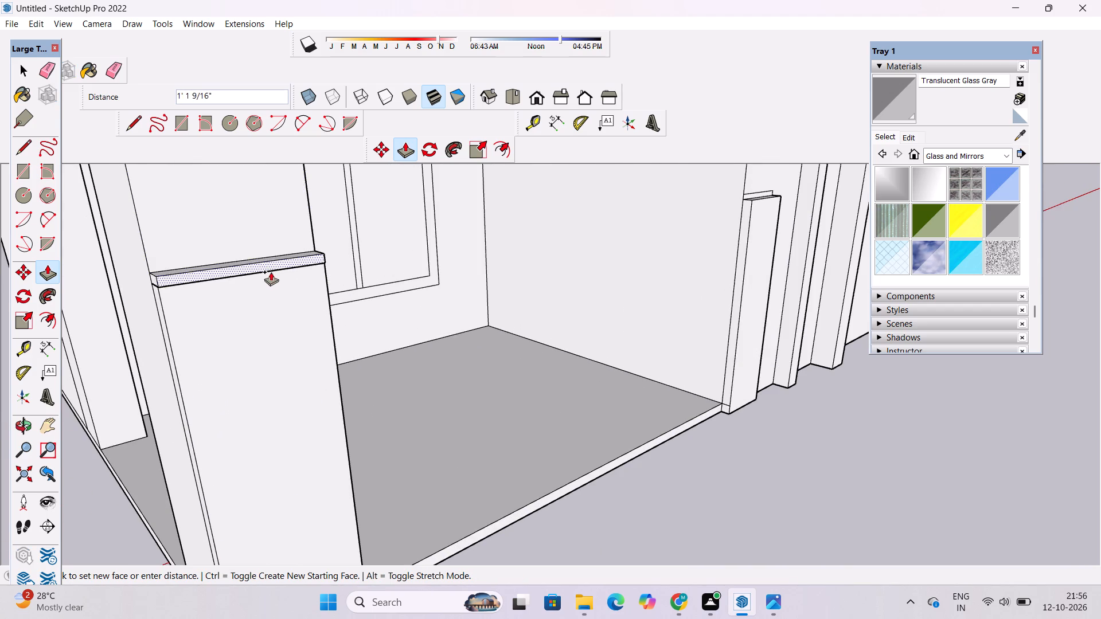
pyautogui.write("1'")
pyautogui.press('Return')
# Push/Pull the corner pillar's band a further 3" outward so it overhangs the face below.
pyautogui.scroll(6, 105, 285)
pyautogui.scroll(-2, 239, 288)
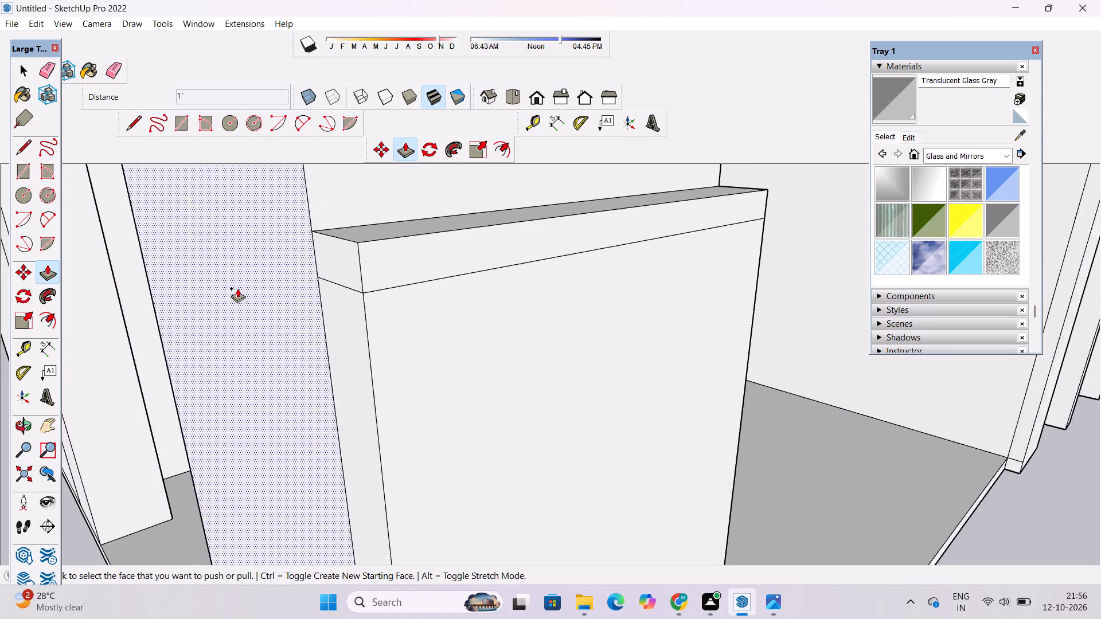
pyautogui.scroll(-3, 237, 288)
pyautogui.click(338, 274)
pyautogui.write('3"')
pyautogui.press('Return')
# Push/Pull the band of the 6' wide panel outward 1', flush with the face below it.
pyautogui.scroll(-13, 75, 200)
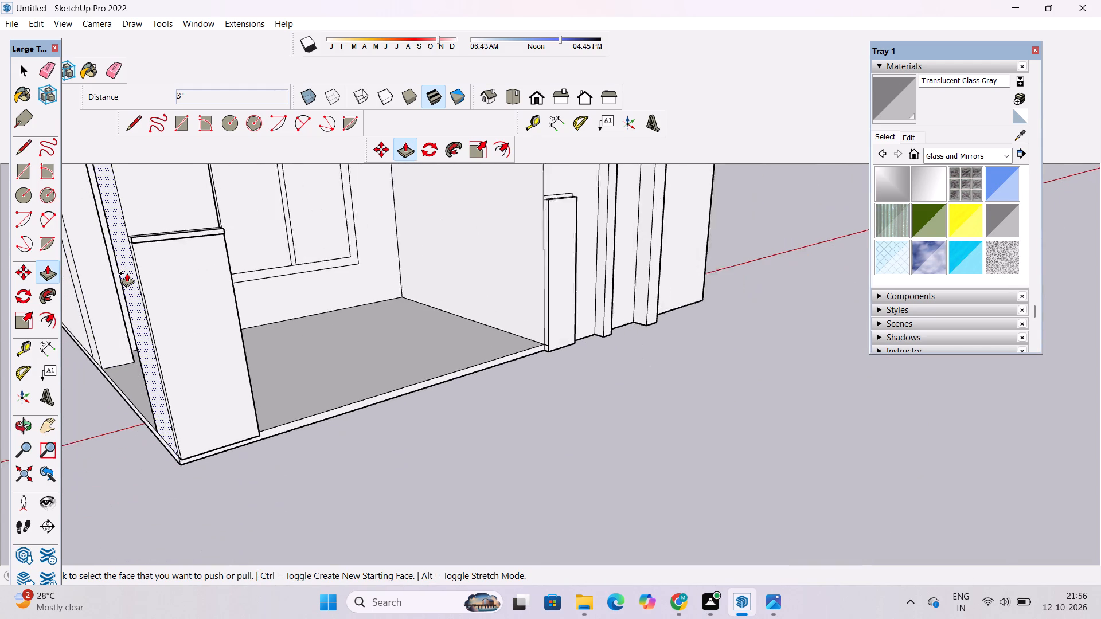
pyautogui.scroll(-1, 127, 273)
pyautogui.scroll(5, 510, 213)
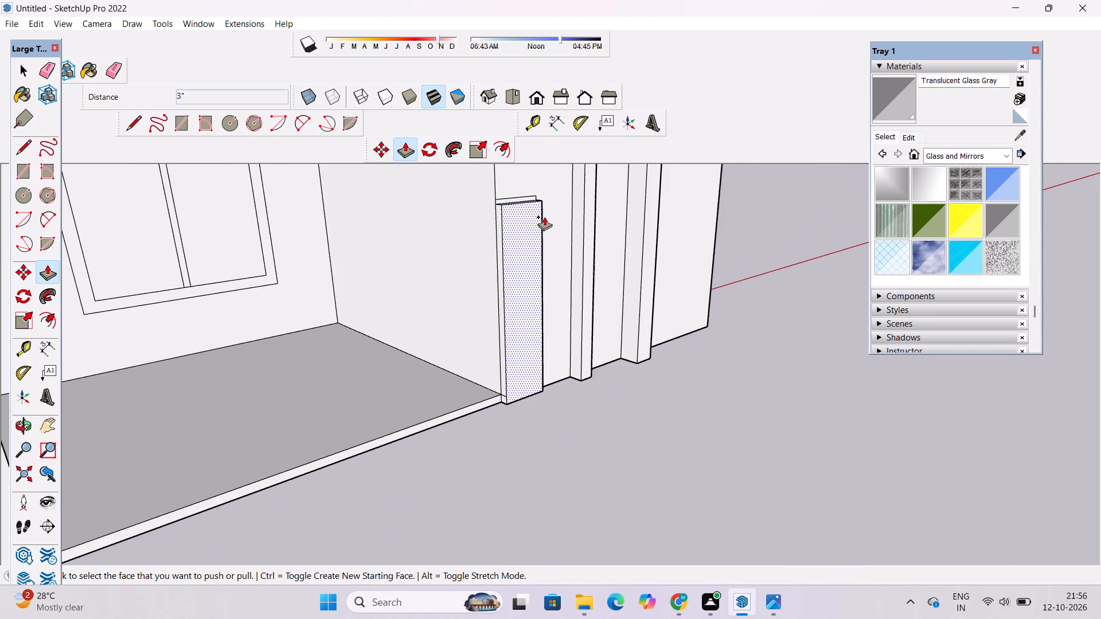
pyautogui.scroll(-4, 13, 480)
pyautogui.scroll(-3, 535, 294)
pyautogui.scroll(3, 512, 226)
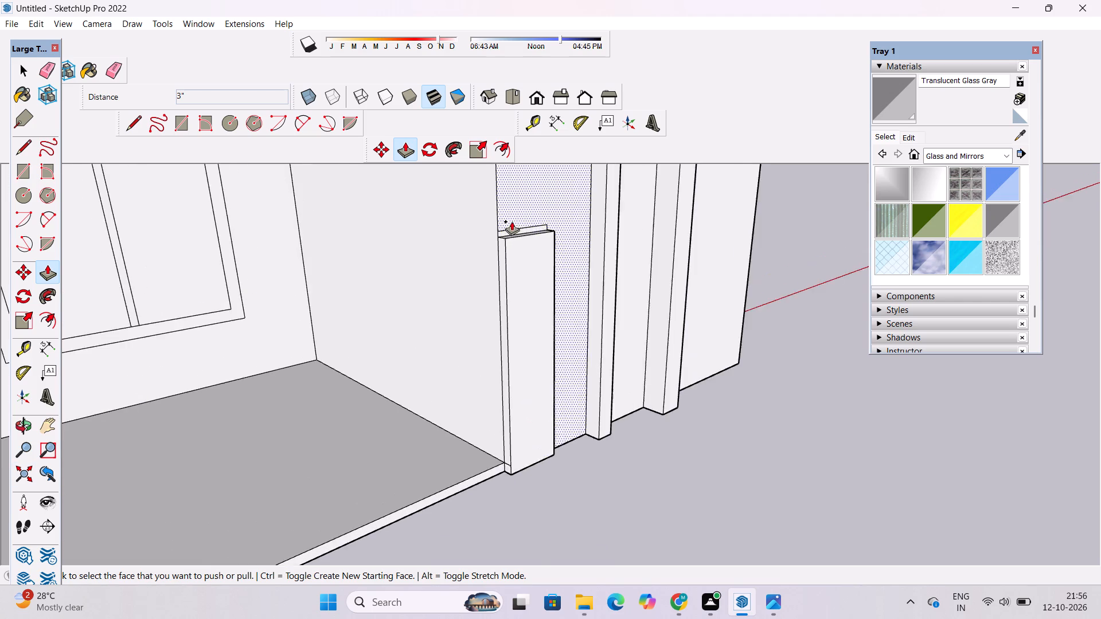
pyautogui.scroll(11, 512, 221)
pyautogui.click(527, 259)
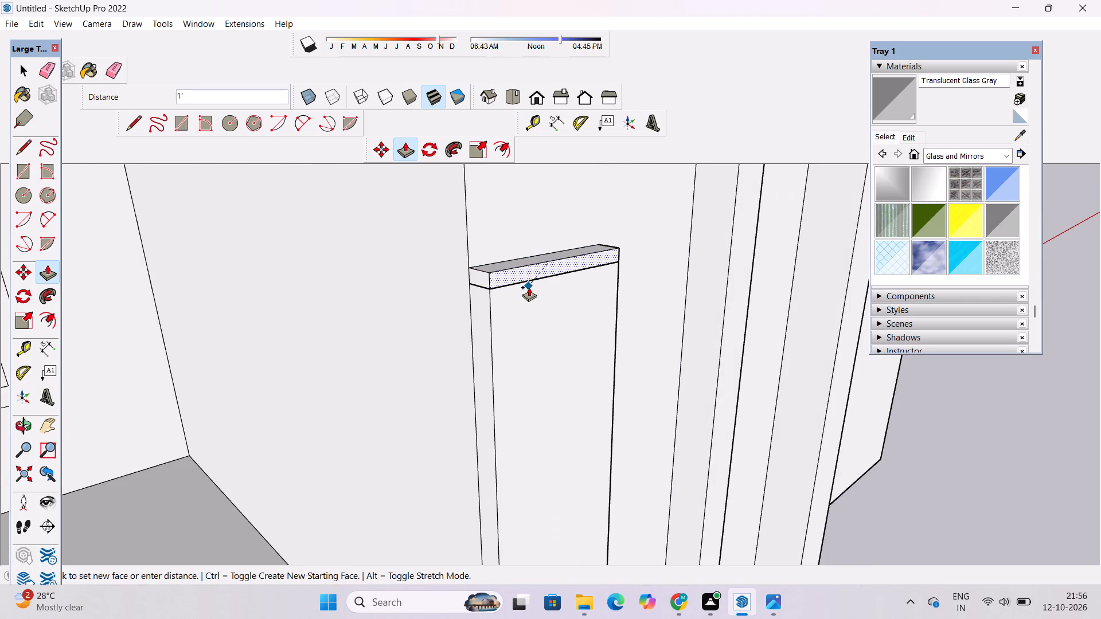
pyautogui.click(529, 287)
# Push/Pull the 6' wide panel's band a further 3" outward, aligned with the corner pillar's band.
pyautogui.click(527, 272)
pyautogui.scroll(-14, 552, 287)
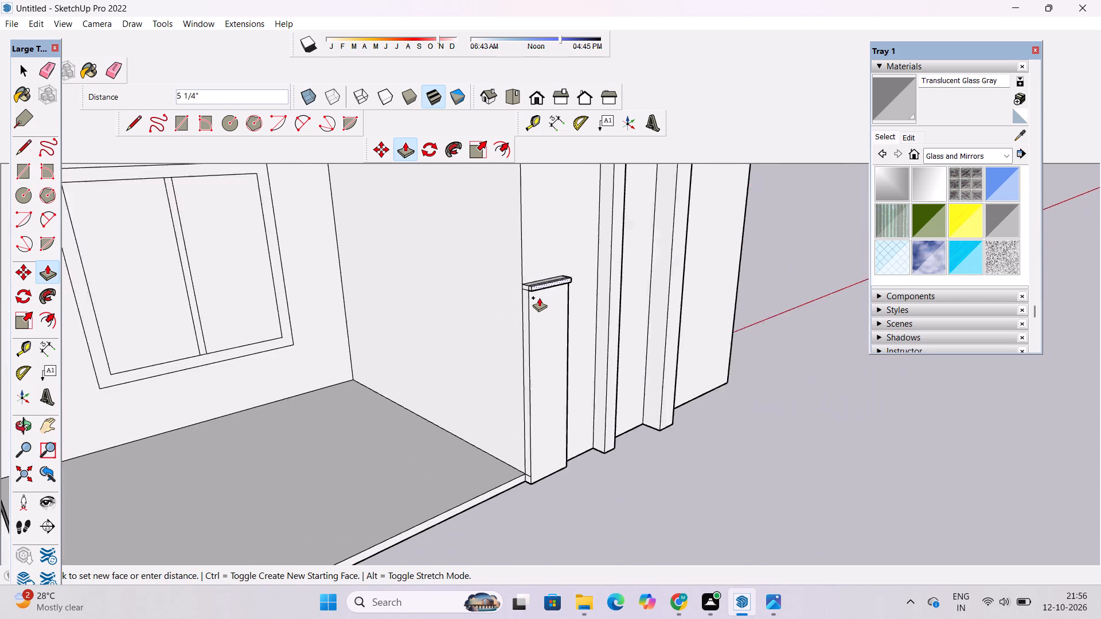
pyautogui.scroll(-3, 539, 297)
pyautogui.scroll(7, 201, 375)
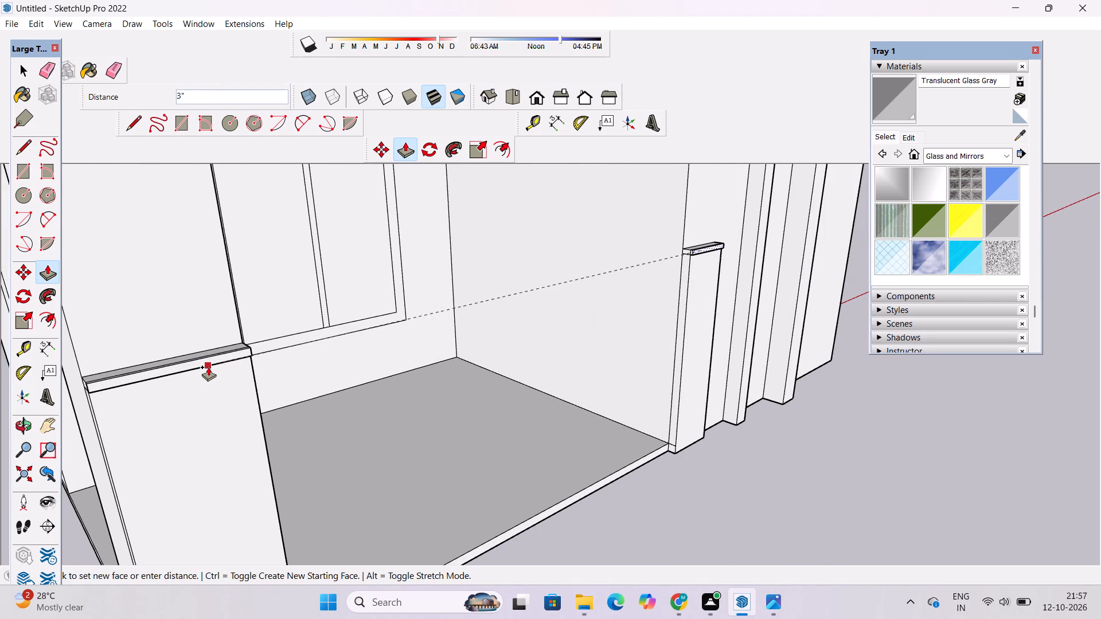
pyautogui.click(208, 367)
# Erase the seam edges on the top and room-side end of the band on the narrow pillar base beside the vertical fins.
pyautogui.press('o')
pyautogui.scroll(-6, 233, 351)
pyautogui.moveTo(248, 391); pyautogui.dragTo(493, 457)
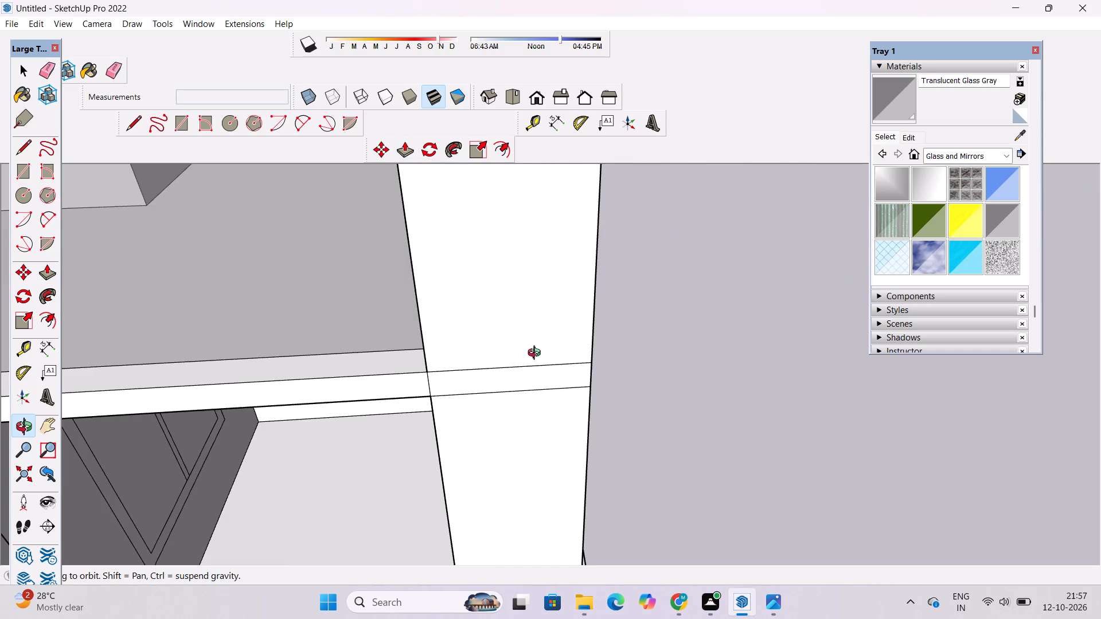
pyautogui.moveTo(549, 398); pyautogui.dragTo(384, 387)
pyautogui.keyDown('shift'); pyautogui.moveTo(477, 391); pyautogui.dragTo(230, 456); pyautogui.keyUp('shift')
pyautogui.keyDown('shift'); pyautogui.scroll(9, 691, 363); pyautogui.keyUp('shift')
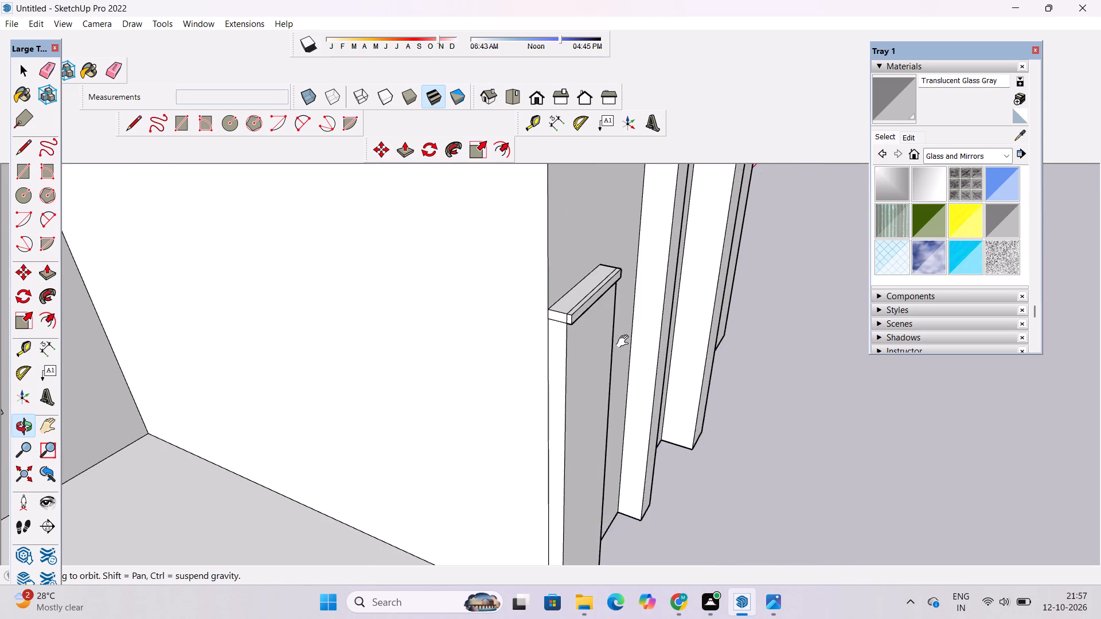
pyautogui.keyDown('shift'); pyautogui.moveTo(580, 347); pyautogui.dragTo(522, 367); pyautogui.keyUp('shift')
pyautogui.keyDown('shift'); pyautogui.scroll(9, 493, 330); pyautogui.keyUp('shift')
pyautogui.keyDown('shift'); pyautogui.moveTo(482, 329); pyautogui.dragTo(474, 332); pyautogui.keyUp('shift')
pyautogui.click(471, 335)
pyautogui.press('e')
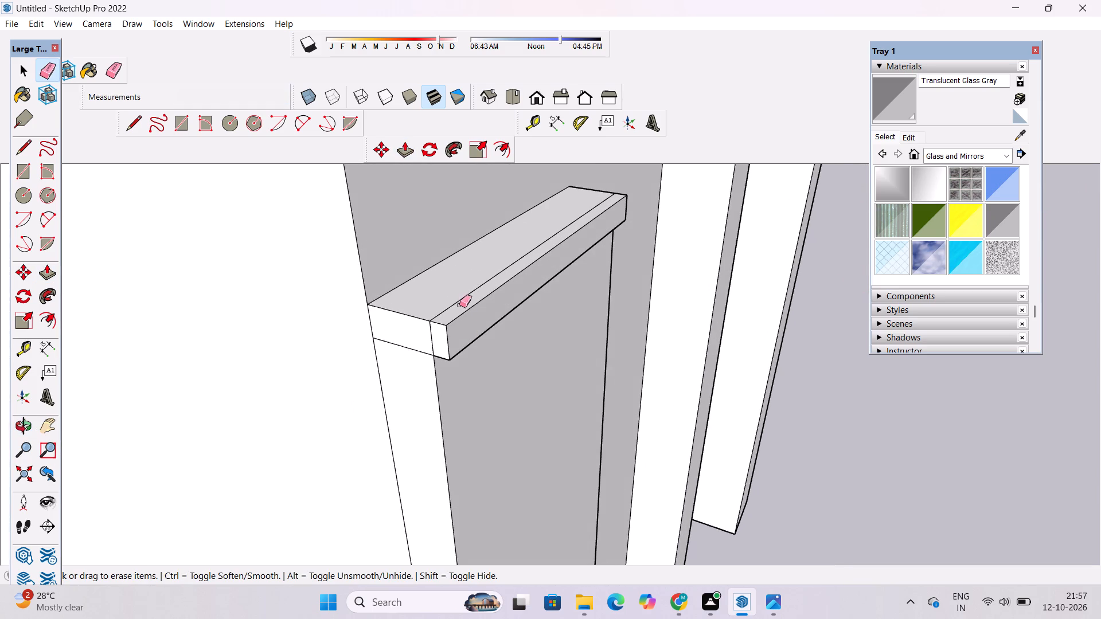
pyautogui.scroll(3, 457, 299)
pyautogui.moveTo(462, 293); pyautogui.dragTo(461, 307)
pyautogui.click(419, 338)
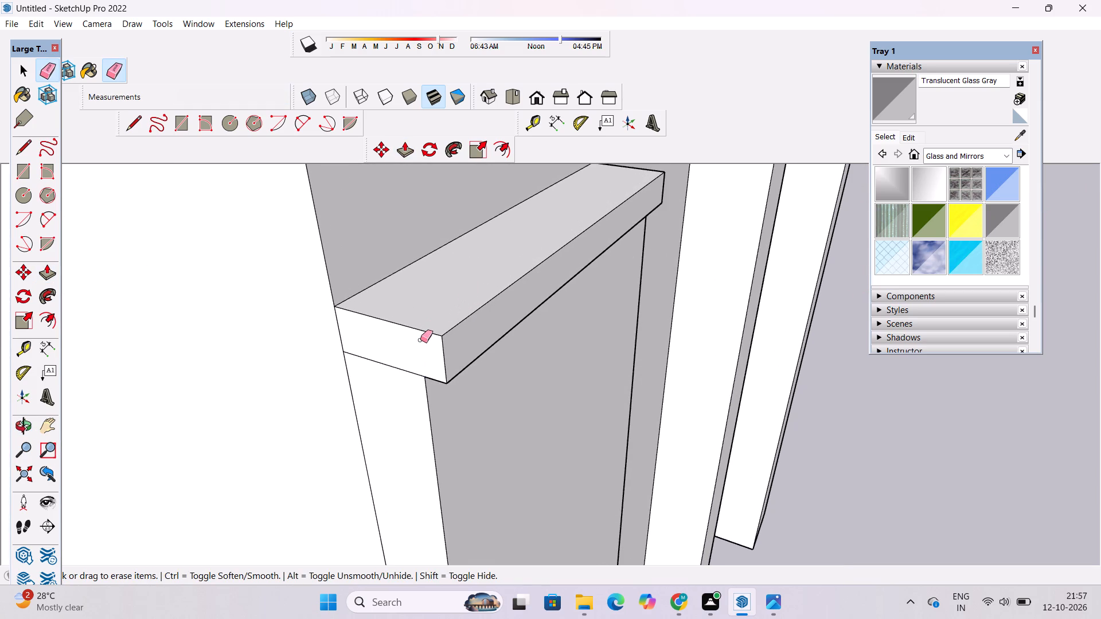
# Erase the vertical seam on the fin-side end of the narrow pillar base's band.
pyautogui.press('o')
pyautogui.scroll(-6, 420, 340)
pyautogui.moveTo(635, 377); pyautogui.dragTo(237, 351)
pyautogui.keyDown('shift'); pyautogui.moveTo(303, 284); pyautogui.dragTo(306, 285); pyautogui.keyUp('shift')
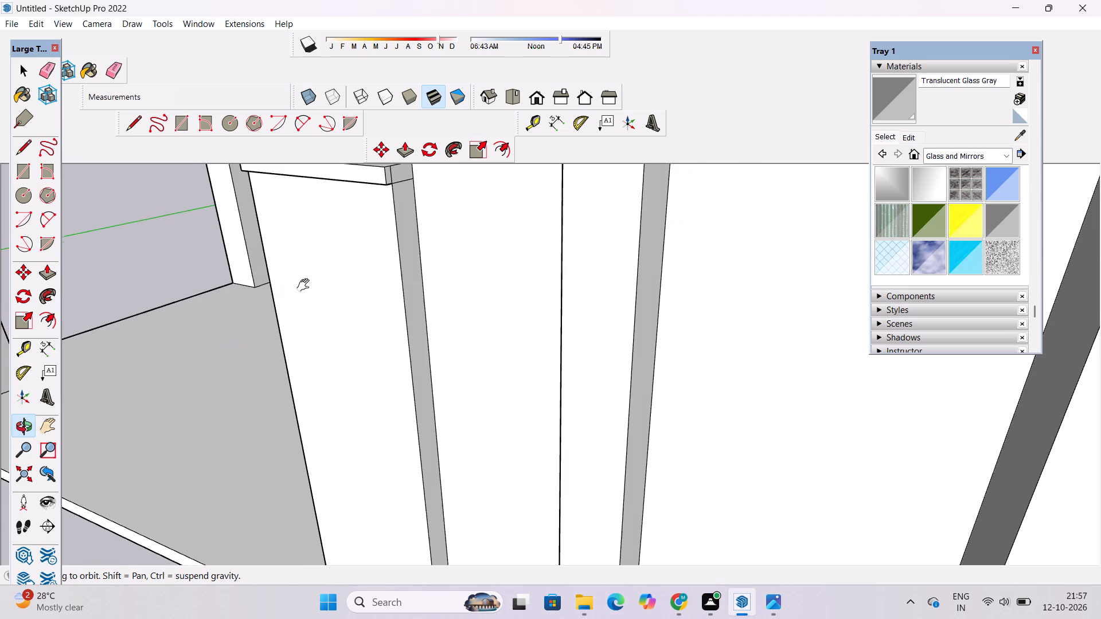
pyautogui.keyDown('shift'); pyautogui.moveTo(306, 285); pyautogui.dragTo(364, 397); pyautogui.keyUp('shift')
pyautogui.scroll(6, 481, 323)
pyautogui.keyDown('shift'); pyautogui.moveTo(479, 316); pyautogui.dragTo(498, 354); pyautogui.keyUp('shift')
pyautogui.moveTo(435, 339); pyautogui.dragTo(415, 327)
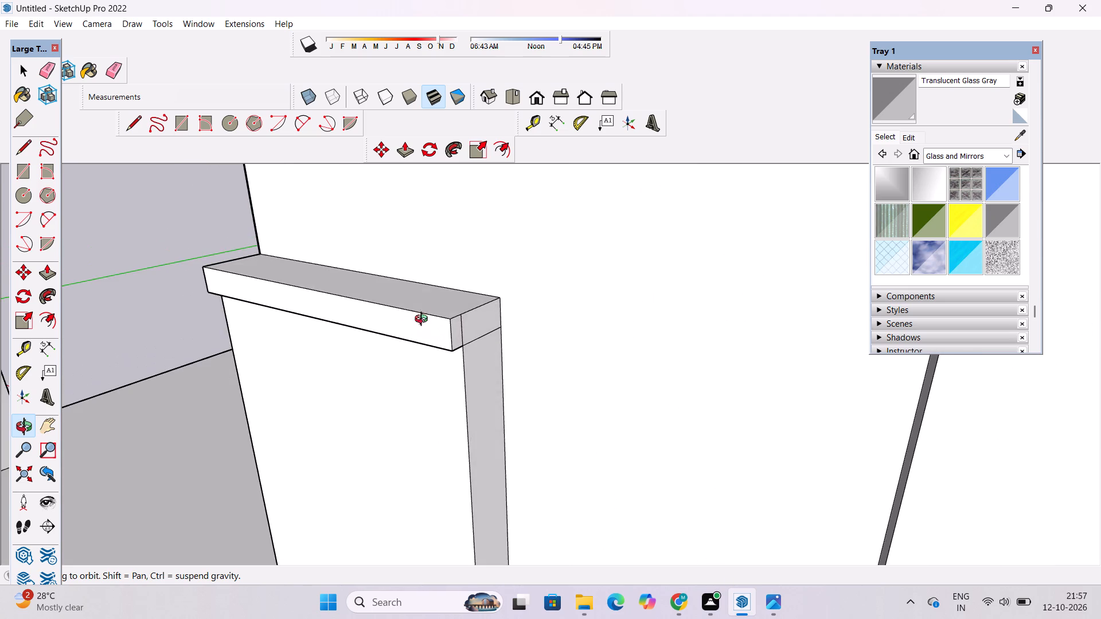
pyautogui.press('e')
pyautogui.scroll(5, 462, 315)
pyautogui.moveTo(468, 334); pyautogui.dragTo(454, 339)
# Erase the horizontal edge between the band and the pillar's side face on the narrow base's fin-side end.
pyautogui.press('o')
pyautogui.scroll(-7, 455, 336)
pyautogui.moveTo(321, 402); pyautogui.dragTo(376, 283)
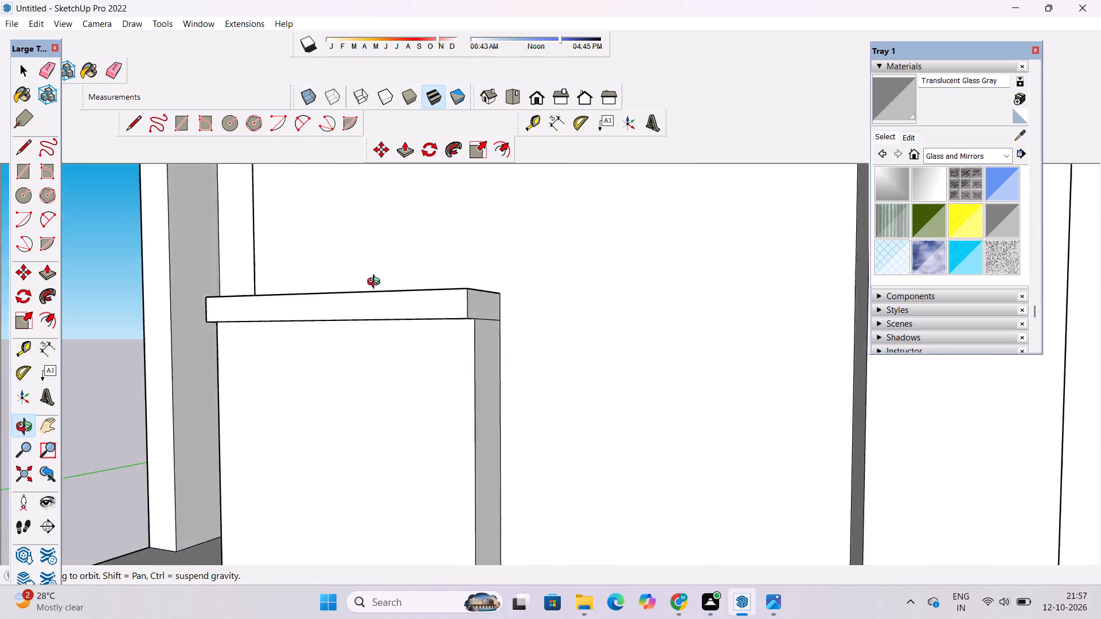
pyautogui.moveTo(376, 283); pyautogui.dragTo(399, 230)
pyautogui.scroll(-13, 404, 241)
pyautogui.moveTo(475, 288); pyautogui.dragTo(481, 308)
pyautogui.scroll(5, 481, 300)
pyautogui.moveTo(479, 293); pyautogui.dragTo(432, 320)
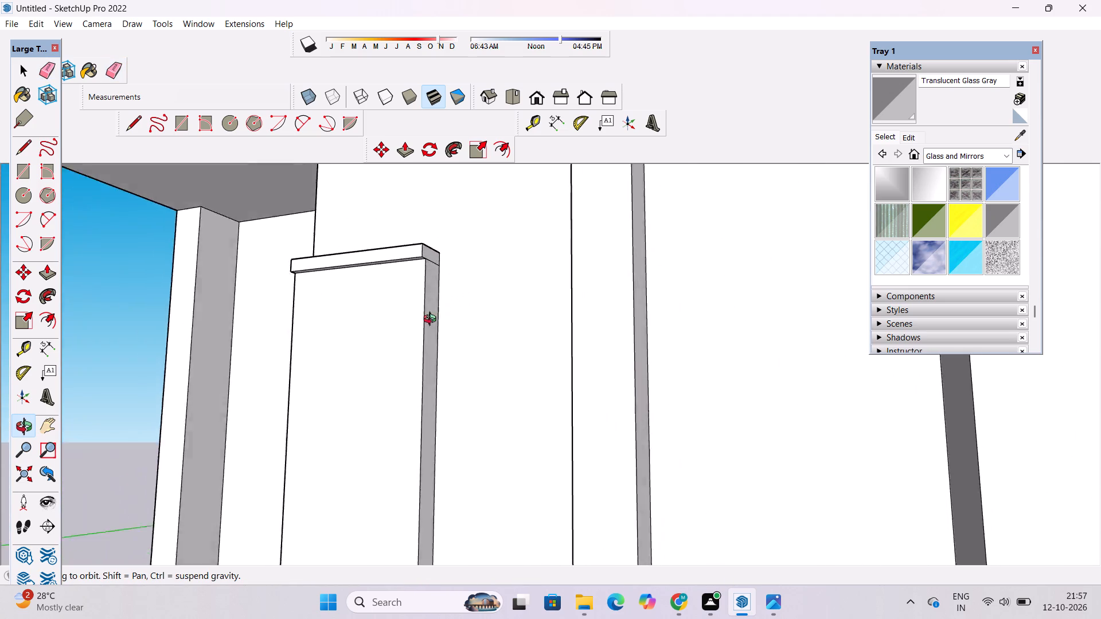
pyautogui.moveTo(432, 320); pyautogui.dragTo(384, 394)
pyautogui.press('e')
pyautogui.scroll(5, 434, 245)
pyautogui.click(429, 274)
pyautogui.click(429, 279)
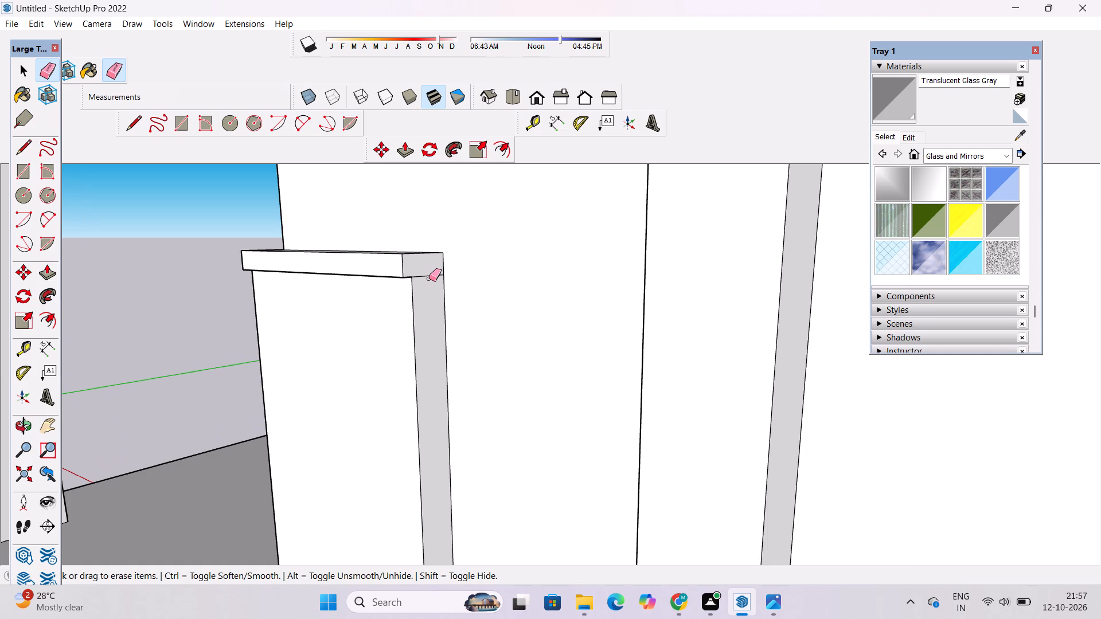
pyautogui.click(429, 276)
# Erase the horizontal edge under the band on the narrow pillar base's room-side face.
pyautogui.press('o')
pyautogui.scroll(-16, 474, 251)
pyautogui.moveTo(371, 307); pyautogui.dragTo(438, 306)
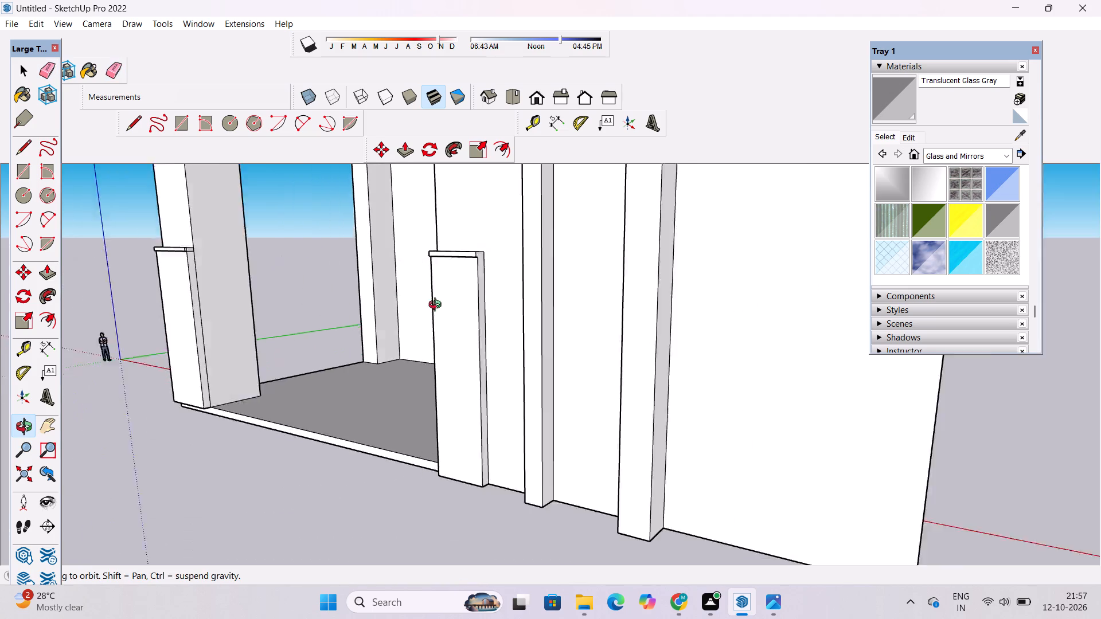
pyautogui.moveTo(438, 306); pyautogui.dragTo(676, 307)
pyautogui.scroll(14, 753, 269)
pyautogui.press('e')
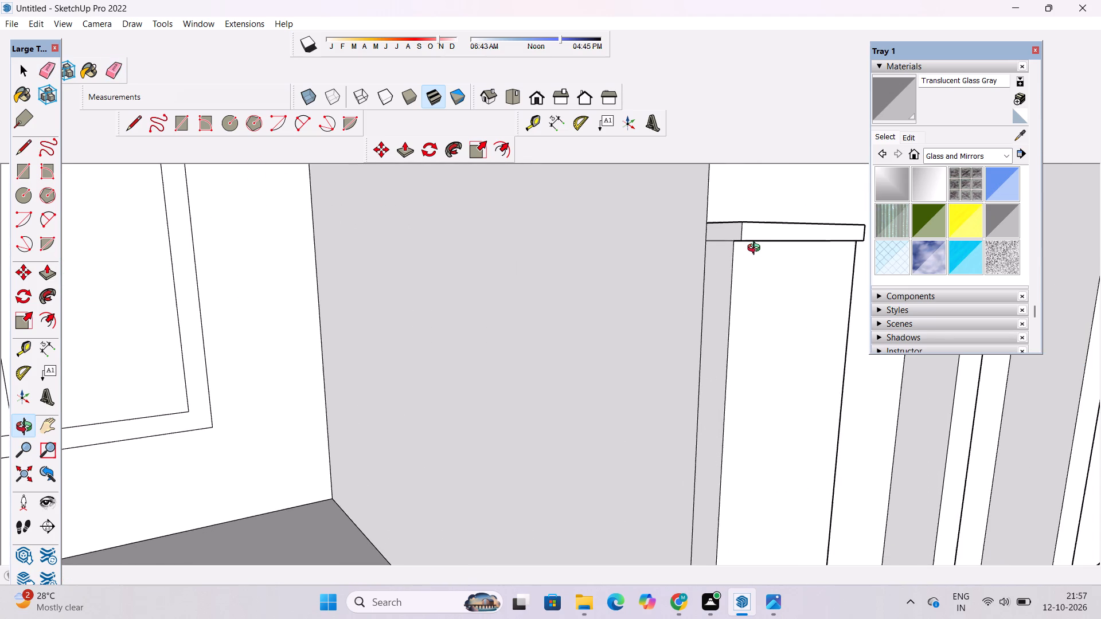
pyautogui.moveTo(719, 239); pyautogui.dragTo(720, 246)
pyautogui.scroll(-11, 725, 243)
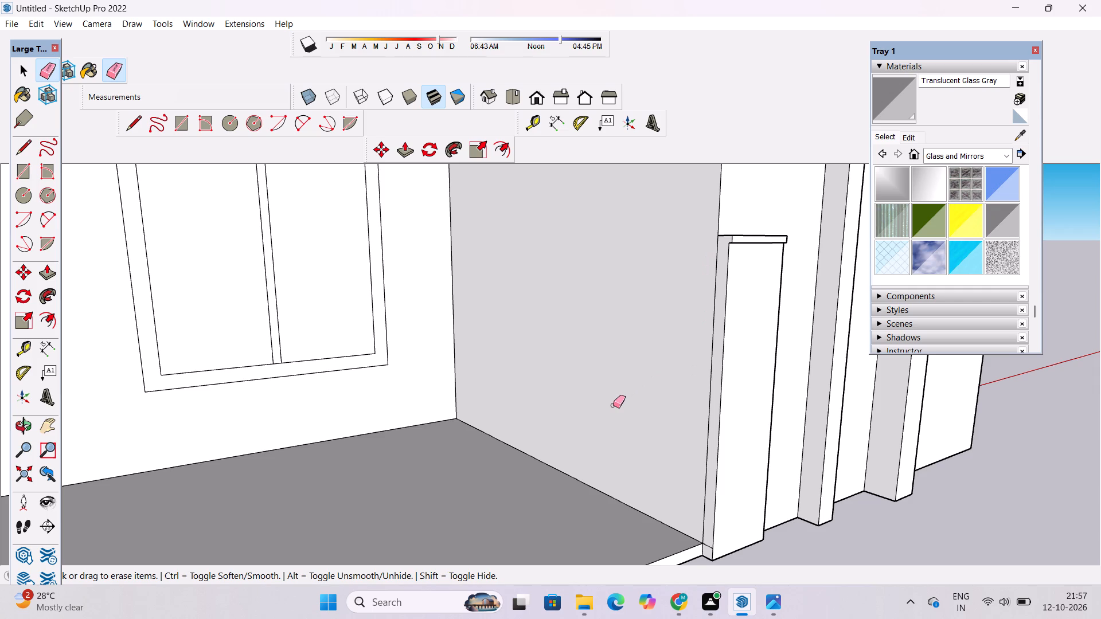
# Erase the vertical seam and lower horizontal edge on the outer end of the wider pillar base's band.
pyautogui.scroll(-2, 523, 410)
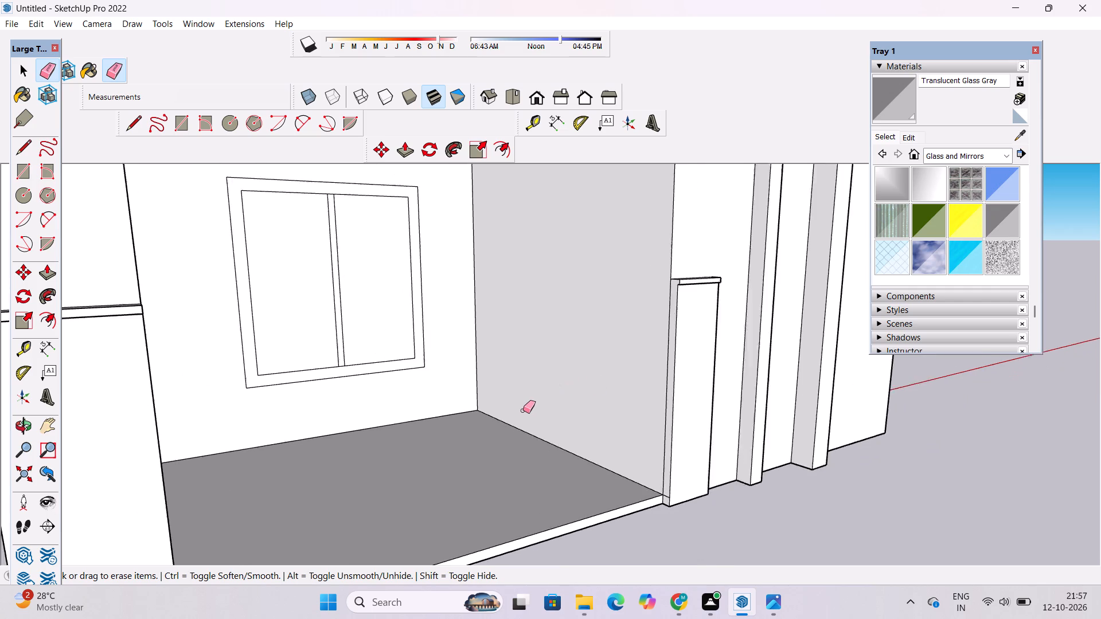
pyautogui.scroll(-1, 523, 410)
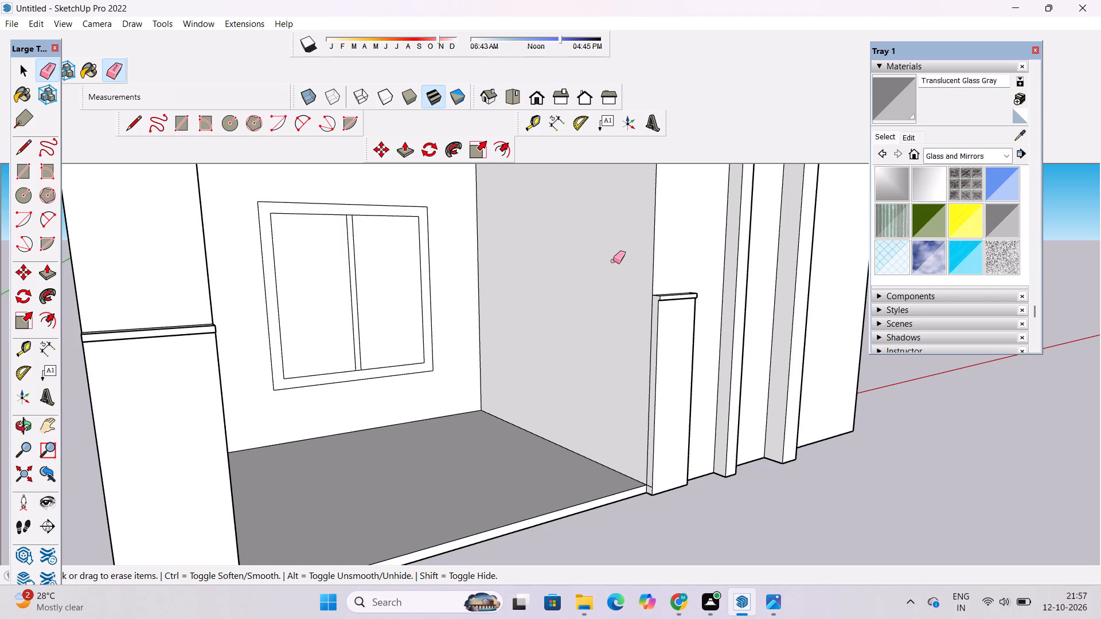
pyautogui.scroll(-6, 638, 252)
pyautogui.scroll(5, 385, 300)
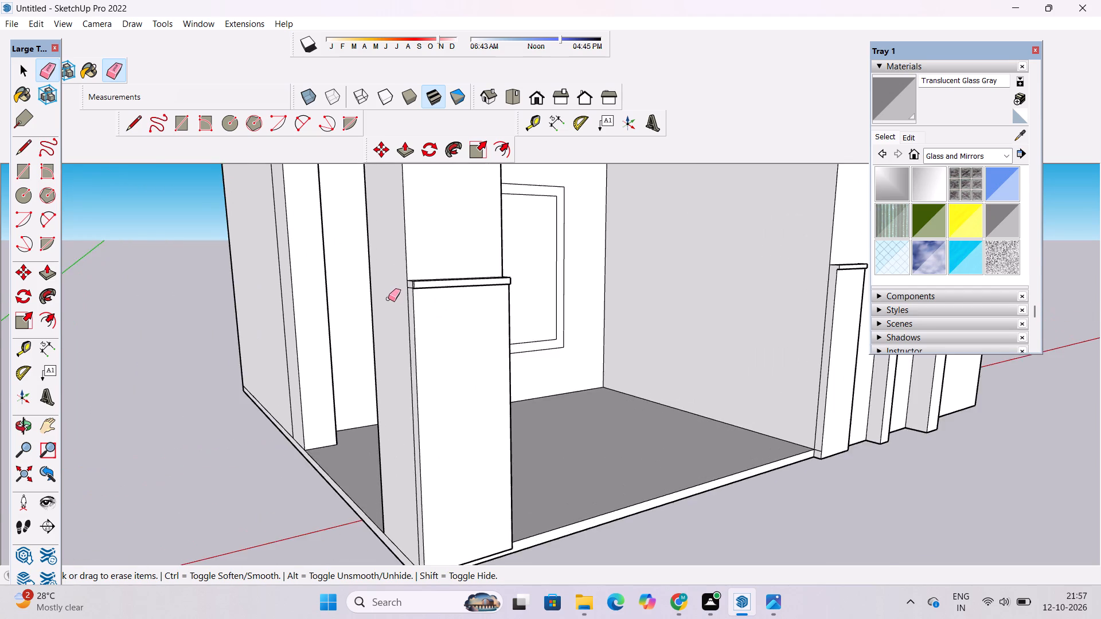
pyautogui.scroll(20, 388, 299)
pyautogui.scroll(5, 388, 299)
pyautogui.moveTo(521, 238); pyautogui.dragTo(500, 256)
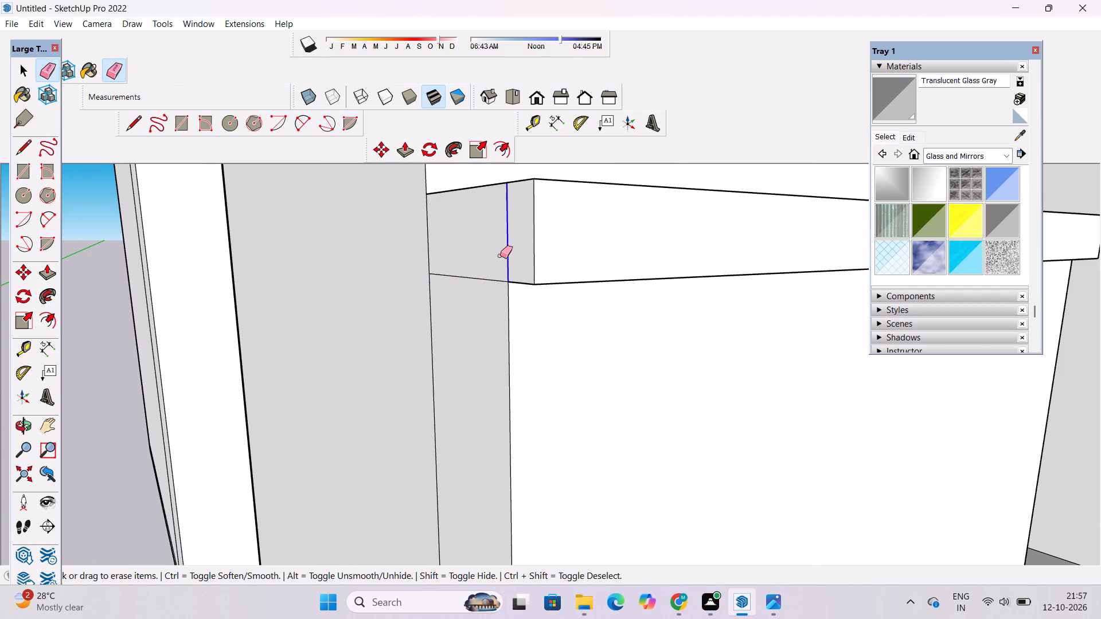
pyautogui.moveTo(500, 256); pyautogui.dragTo(486, 287)
pyautogui.scroll(-7, 386, 286)
# Erase the vertical seam and lower horizontal edge on the room-side end of the wider pillar base's band.
pyautogui.press('o')
pyautogui.scroll(-2, 377, 266)
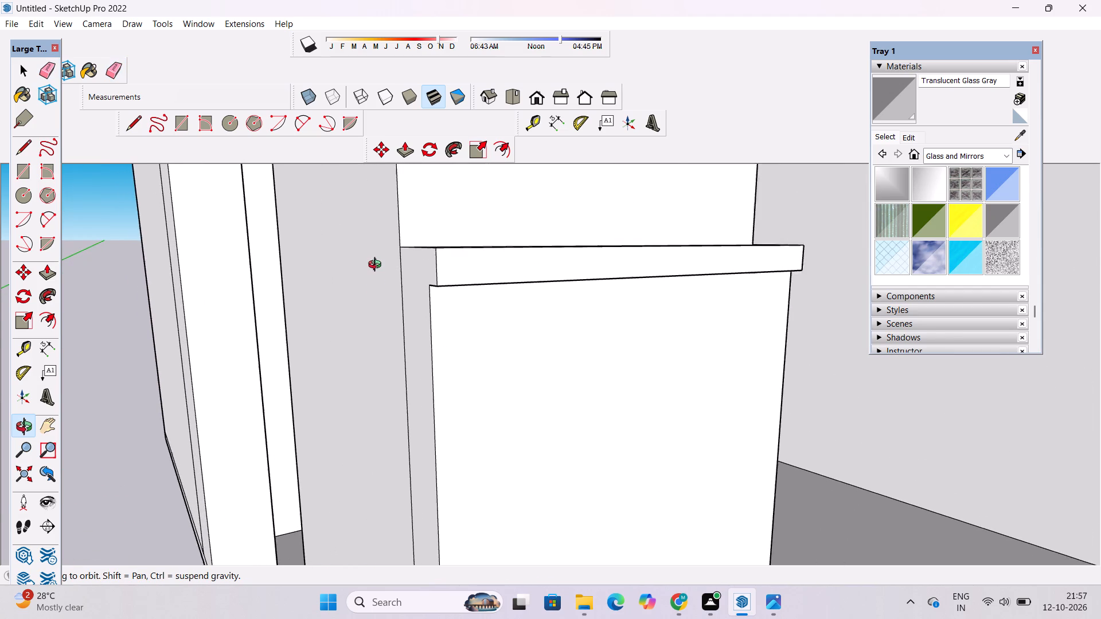
pyautogui.scroll(-5, 377, 266)
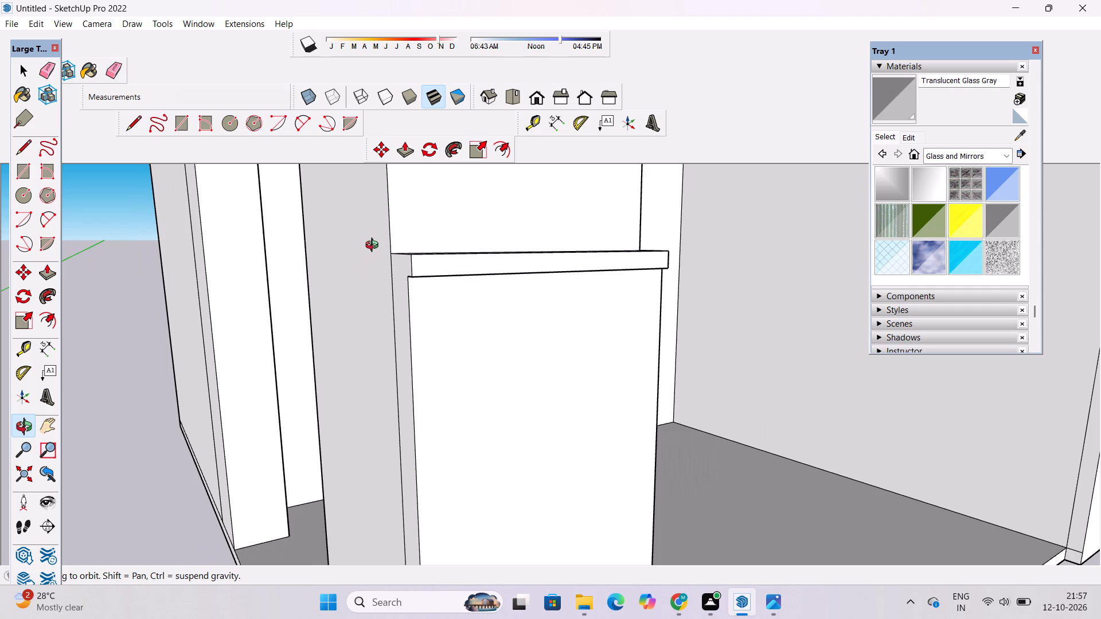
pyautogui.scroll(-6, 374, 246)
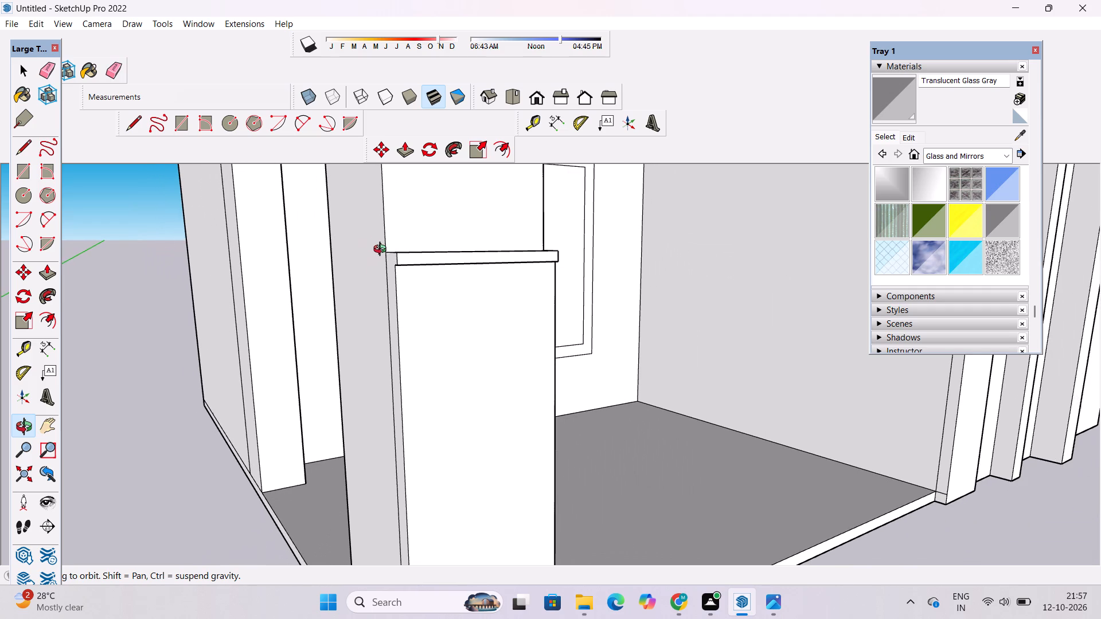
pyautogui.moveTo(424, 255); pyautogui.dragTo(330, 306)
pyautogui.keyDown('shift'); pyautogui.moveTo(516, 316); pyautogui.dragTo(426, 315); pyautogui.keyUp('shift')
pyautogui.moveTo(408, 315); pyautogui.dragTo(239, 315)
pyautogui.scroll(8, 455, 242)
pyautogui.press('e')
pyautogui.scroll(4, 407, 249)
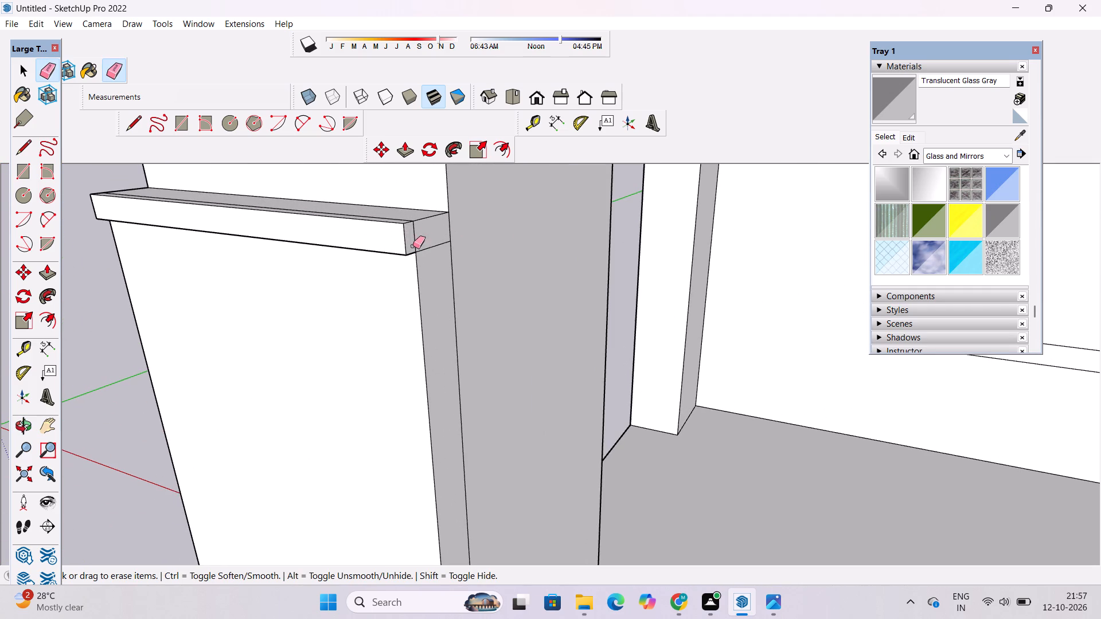
pyautogui.scroll(5, 415, 233)
pyautogui.moveTo(415, 233); pyautogui.dragTo(430, 258)
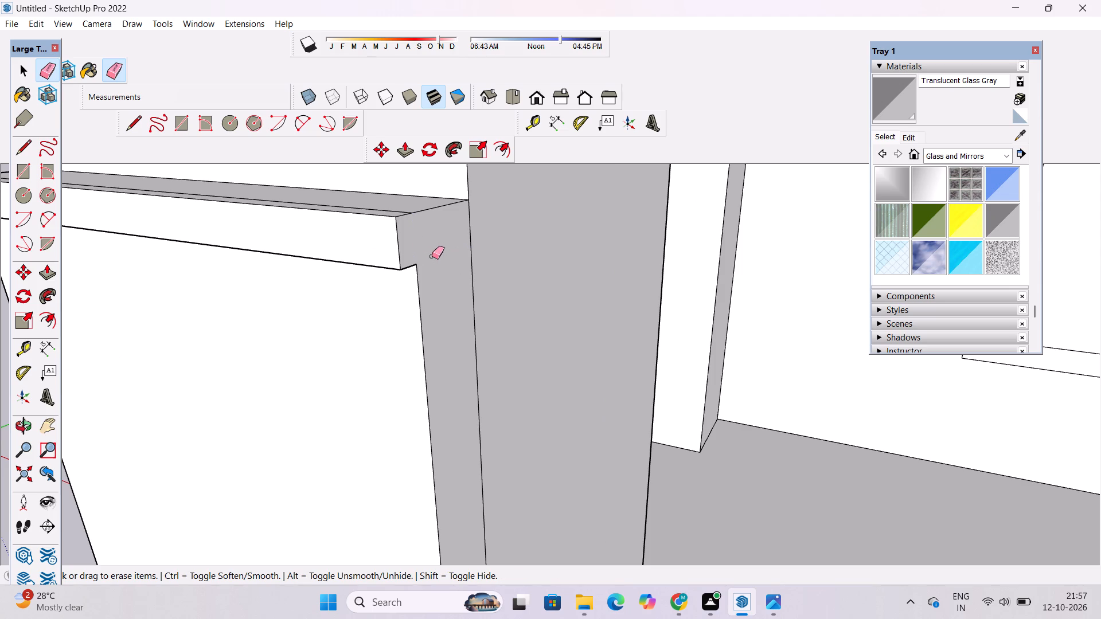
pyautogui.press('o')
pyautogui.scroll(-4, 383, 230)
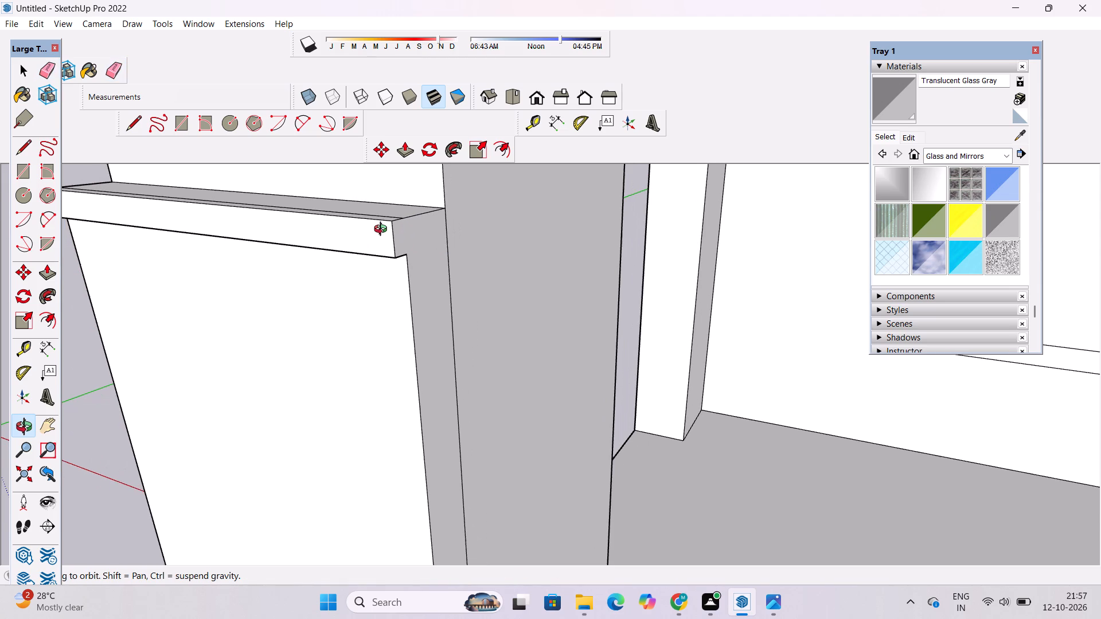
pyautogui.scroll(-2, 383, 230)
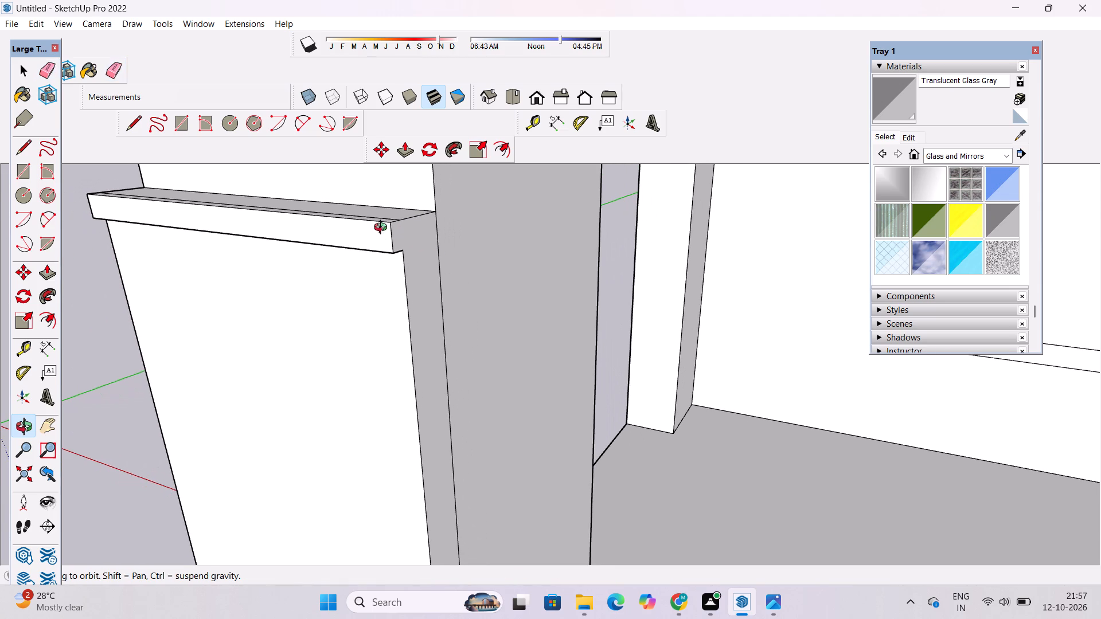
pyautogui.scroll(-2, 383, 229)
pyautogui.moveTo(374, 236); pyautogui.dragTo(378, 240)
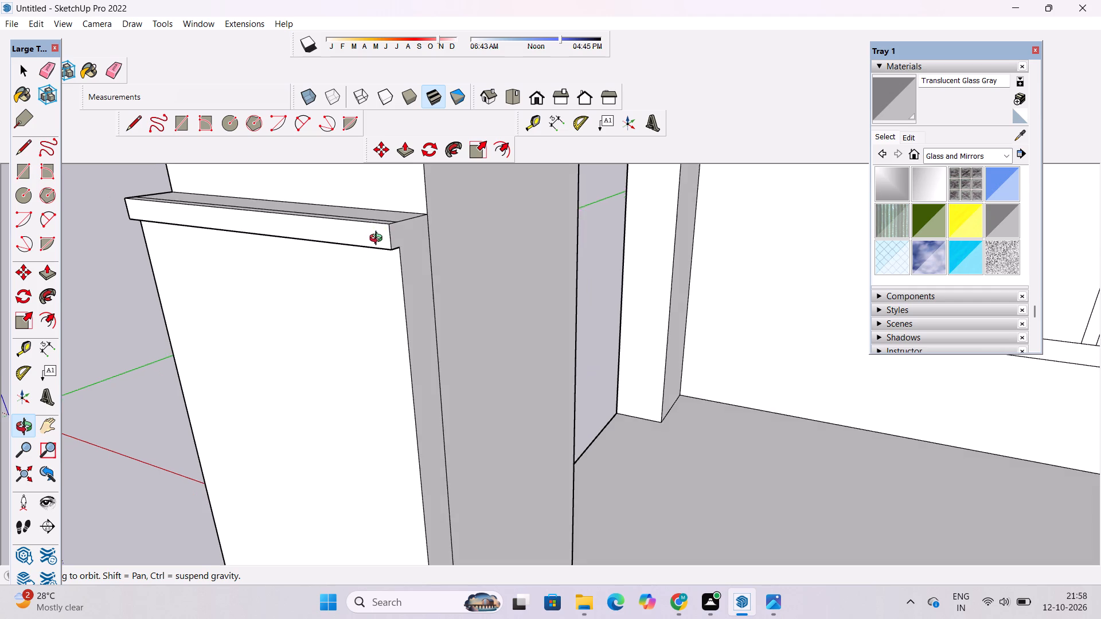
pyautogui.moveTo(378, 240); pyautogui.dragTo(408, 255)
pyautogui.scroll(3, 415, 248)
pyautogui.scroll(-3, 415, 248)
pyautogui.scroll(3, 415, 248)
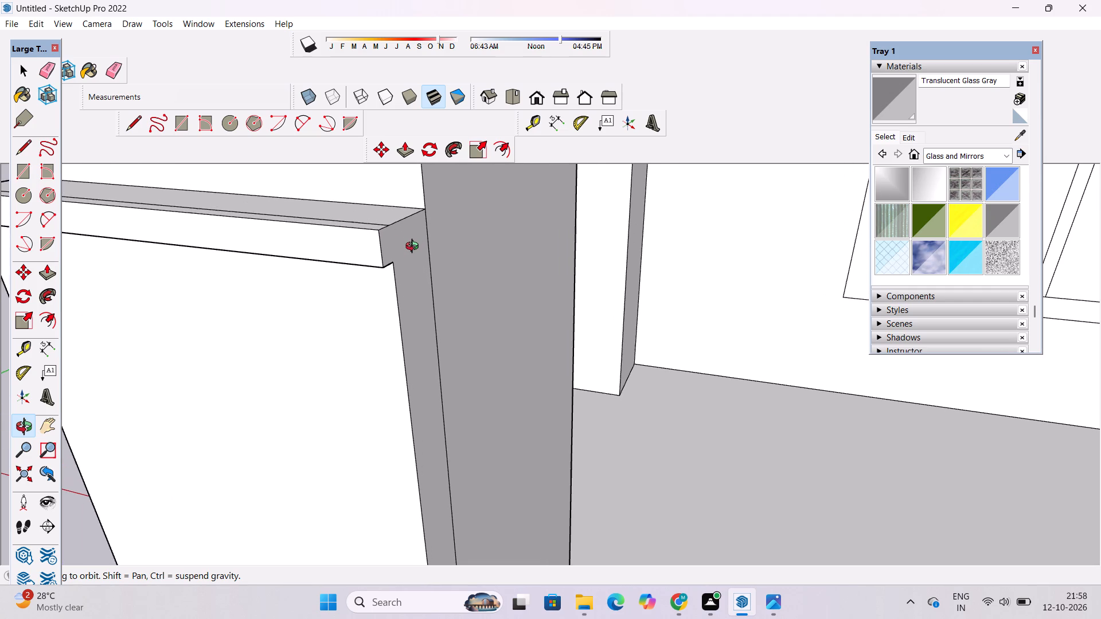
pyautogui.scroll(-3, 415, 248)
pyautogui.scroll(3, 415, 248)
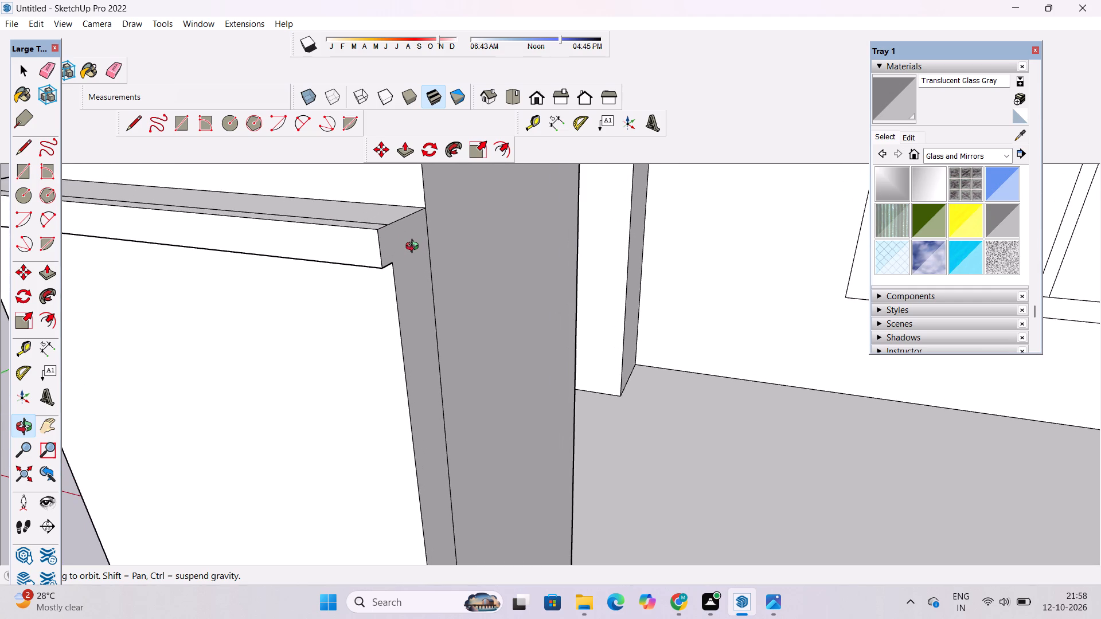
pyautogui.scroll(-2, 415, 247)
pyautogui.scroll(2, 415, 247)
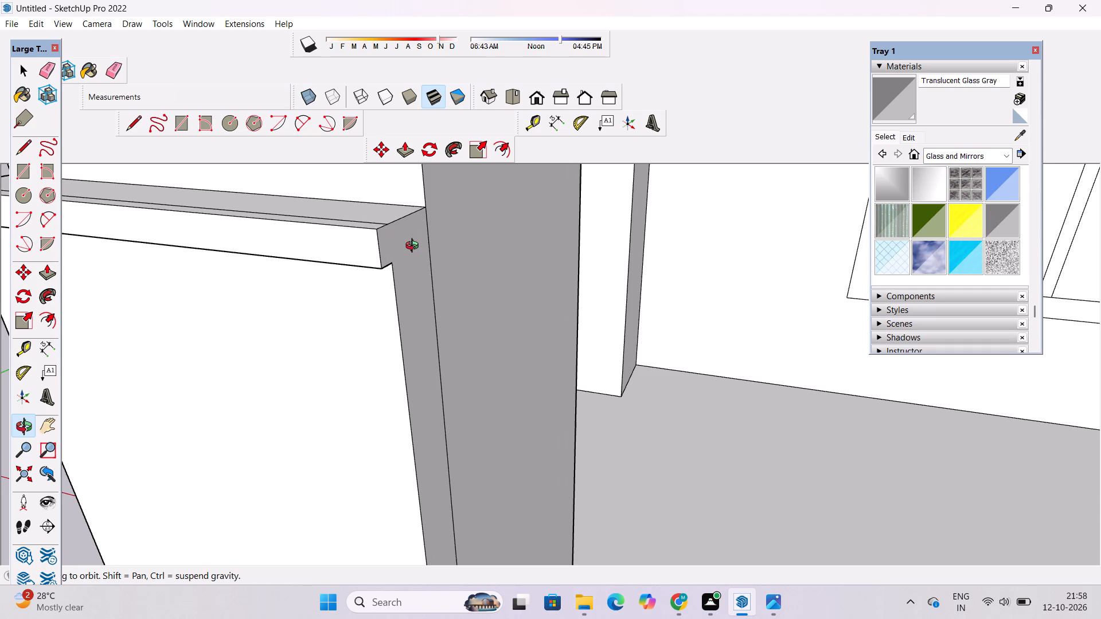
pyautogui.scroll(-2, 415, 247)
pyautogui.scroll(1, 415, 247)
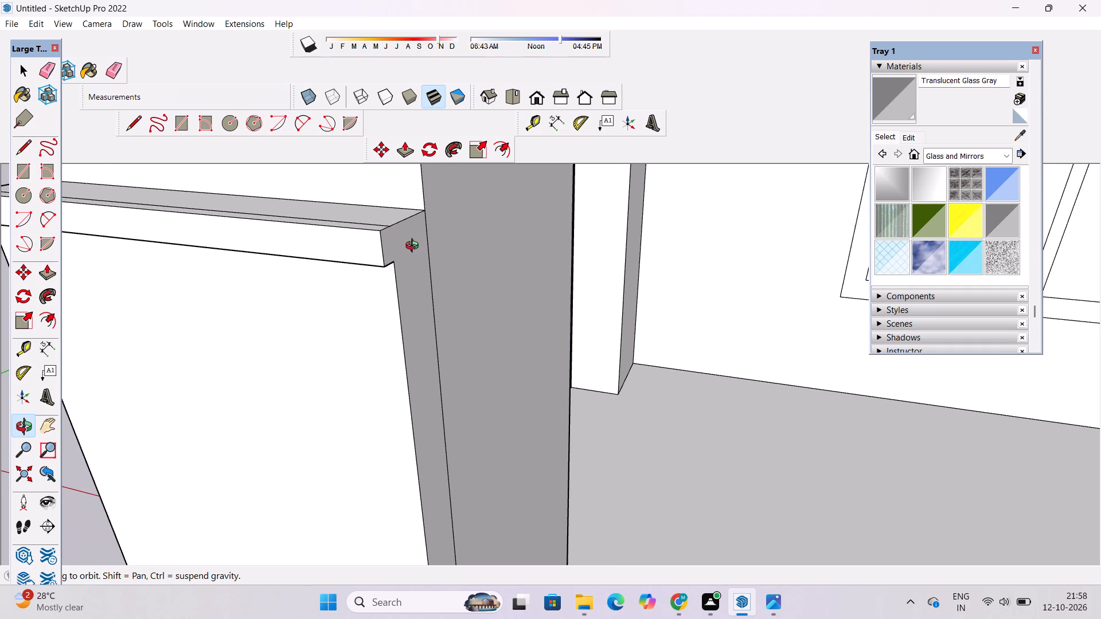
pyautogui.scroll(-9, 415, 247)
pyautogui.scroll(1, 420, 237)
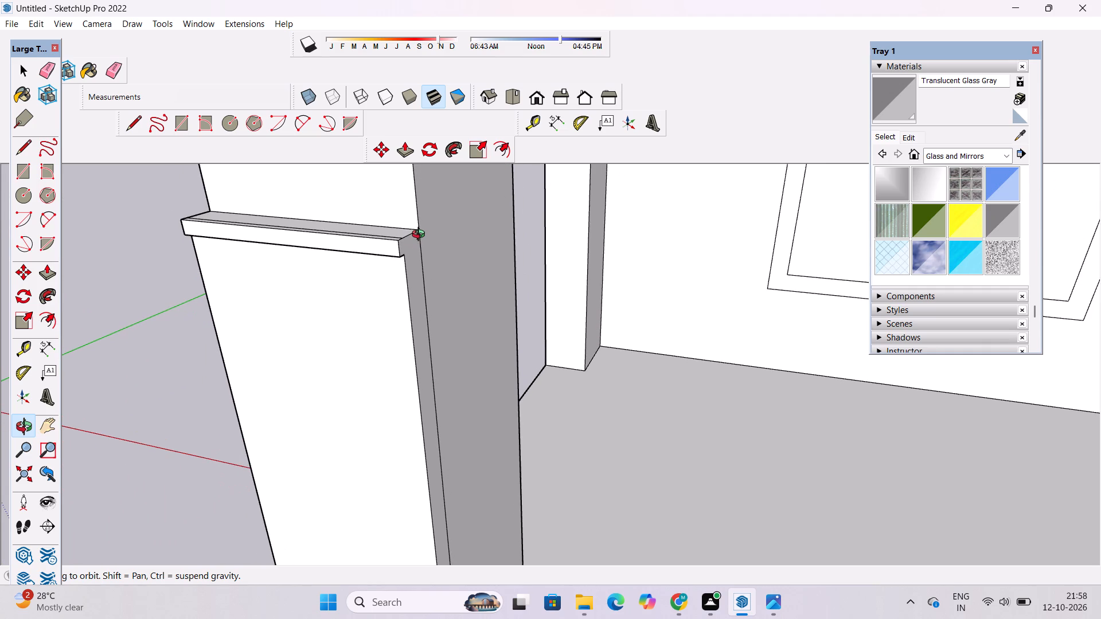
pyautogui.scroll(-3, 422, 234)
# Erase the lengthwise seam on the top face of the wider pillar base's band.
pyautogui.moveTo(378, 246); pyautogui.dragTo(405, 317)
pyautogui.scroll(2, 327, 278)
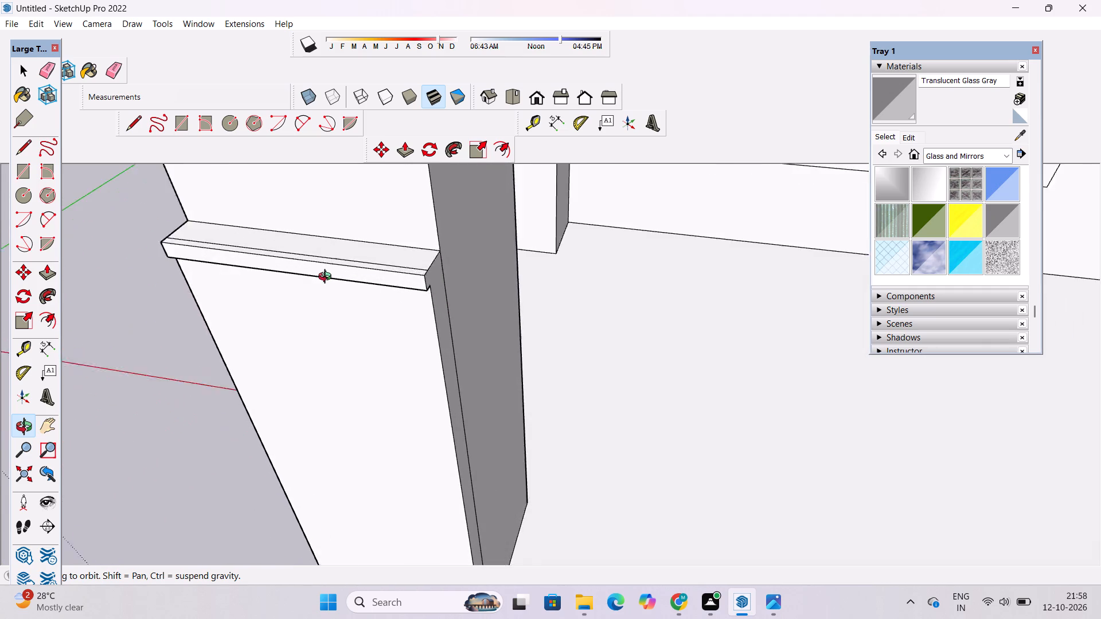
pyautogui.scroll(2, 327, 278)
pyautogui.moveTo(330, 276); pyautogui.dragTo(366, 305)
pyautogui.press('e')
pyautogui.scroll(5, 373, 284)
pyautogui.moveTo(383, 277); pyautogui.dragTo(385, 284)
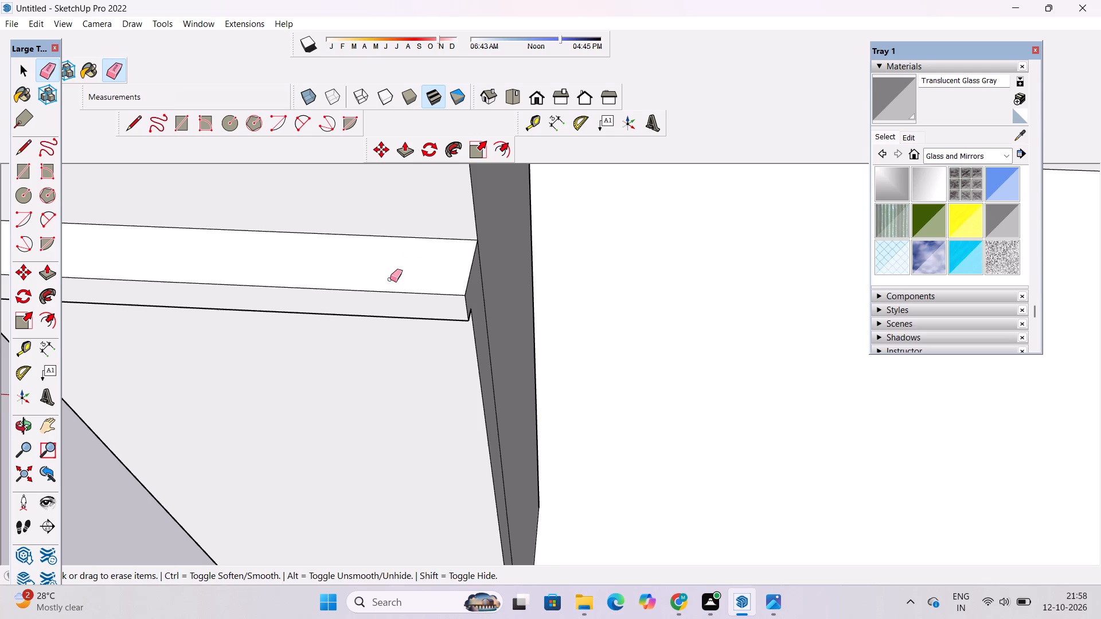
# Examine both banded pillar bases and the ground-floor front from a distance.
pyautogui.press('o')
pyautogui.scroll(-12, 418, 243)
pyautogui.moveTo(435, 301); pyautogui.dragTo(446, 273)
pyautogui.scroll(-7, 446, 262)
pyautogui.keyDown('shift'); pyautogui.moveTo(456, 265); pyautogui.dragTo(389, 258); pyautogui.keyUp('shift')
pyautogui.scroll(-6, 389, 258)
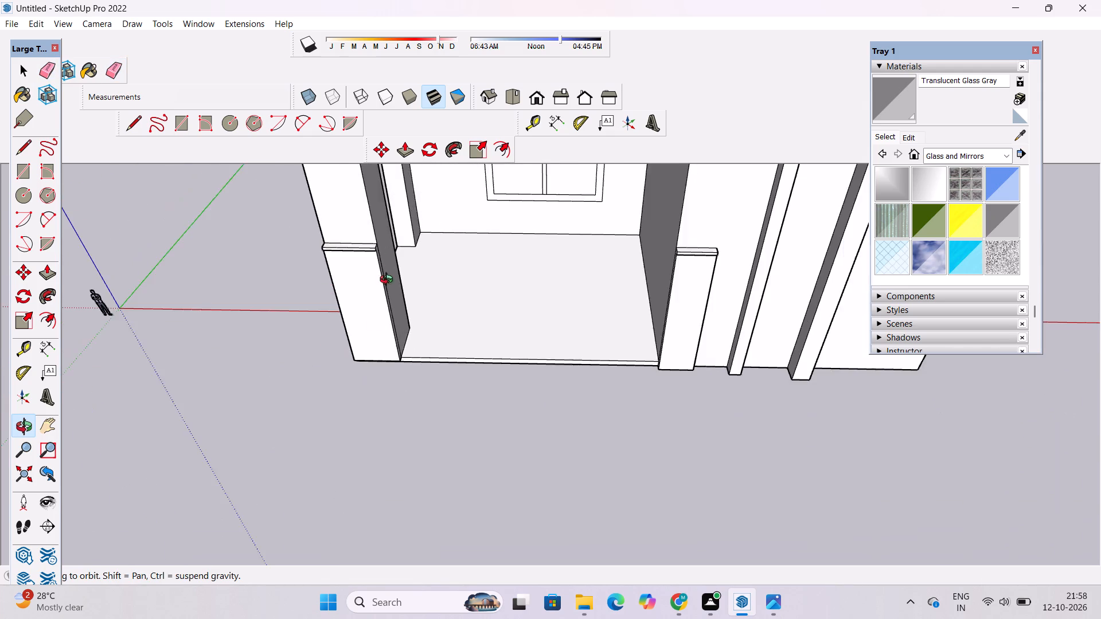
pyautogui.moveTo(395, 315); pyautogui.dragTo(474, 199)
pyautogui.scroll(-3, 480, 242)
pyautogui.scroll(3, 480, 250)
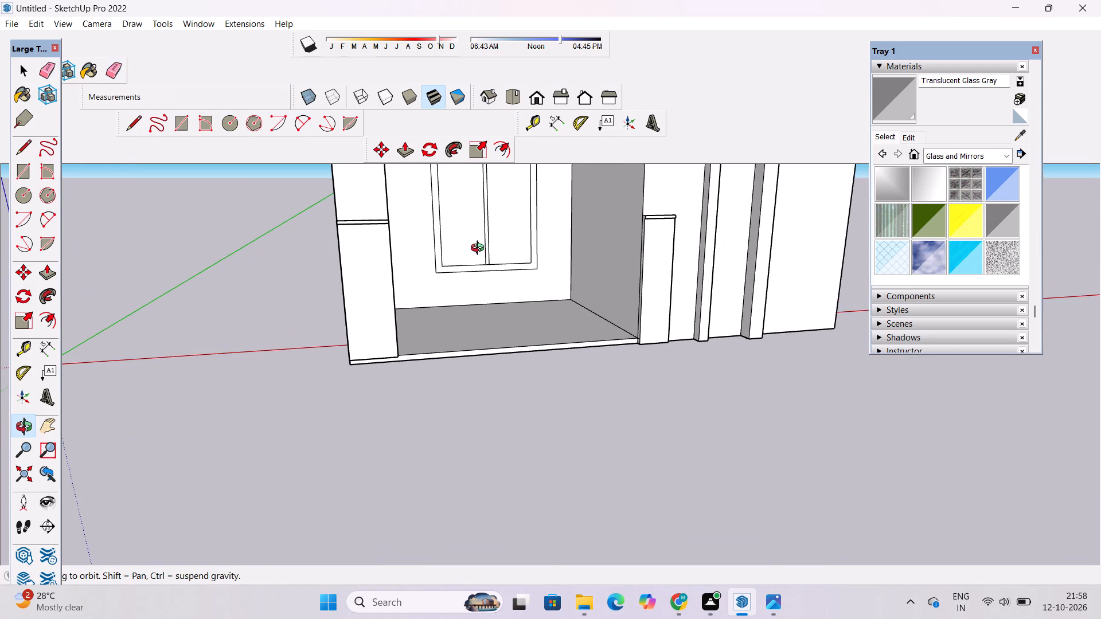
pyautogui.scroll(-3, 480, 249)
pyautogui.scroll(2, 480, 249)
pyautogui.scroll(-4, 480, 249)
pyautogui.scroll(4, 480, 249)
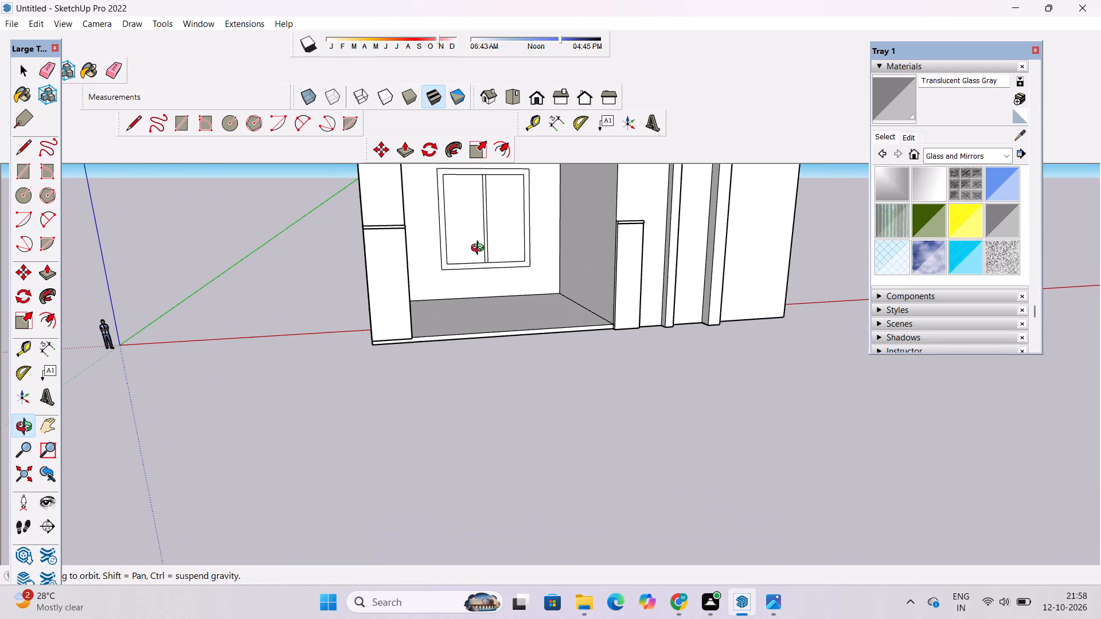
pyautogui.scroll(-1, 480, 249)
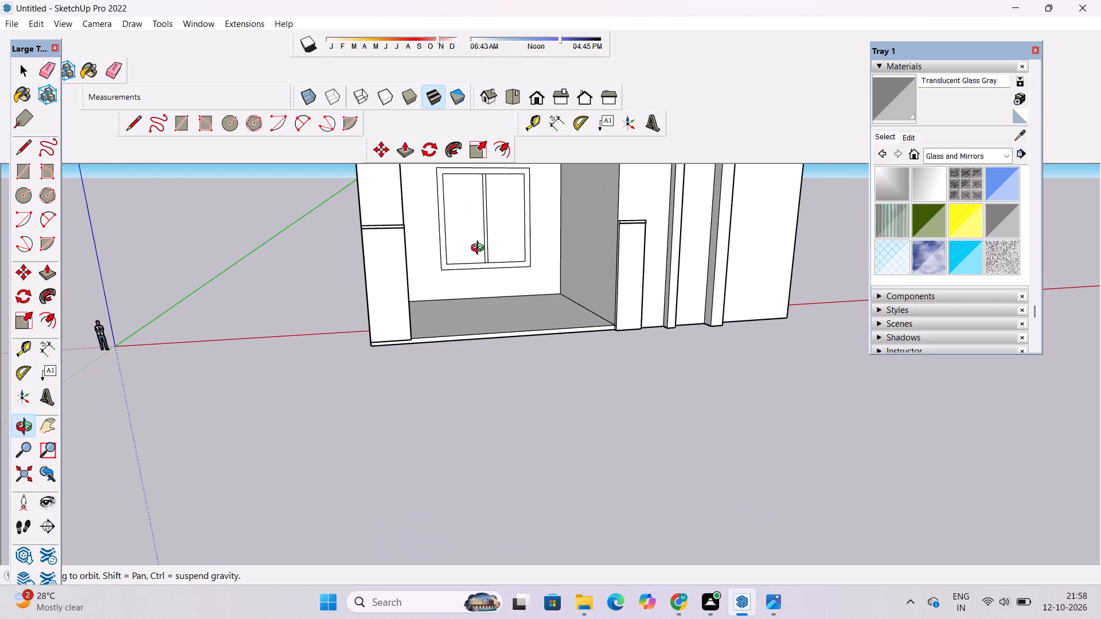
# Erase the short horizontal seam at the foot of the narrower pillar base, beside the room floor's front corner.
pyautogui.scroll(-4, 480, 248)
pyautogui.keyDown('shift'); pyautogui.moveTo(484, 268); pyautogui.dragTo(462, 221); pyautogui.keyUp('shift')
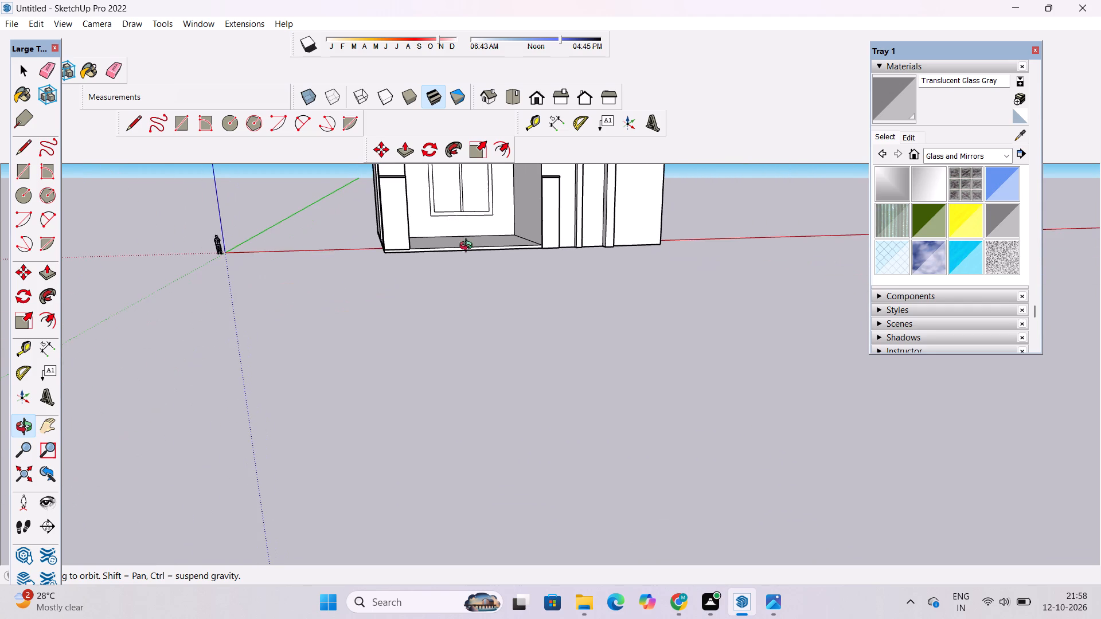
pyautogui.keyDown('shift'); pyautogui.moveTo(466, 249); pyautogui.dragTo(467, 264); pyautogui.keyUp('shift')
pyautogui.scroll(1, 456, 254)
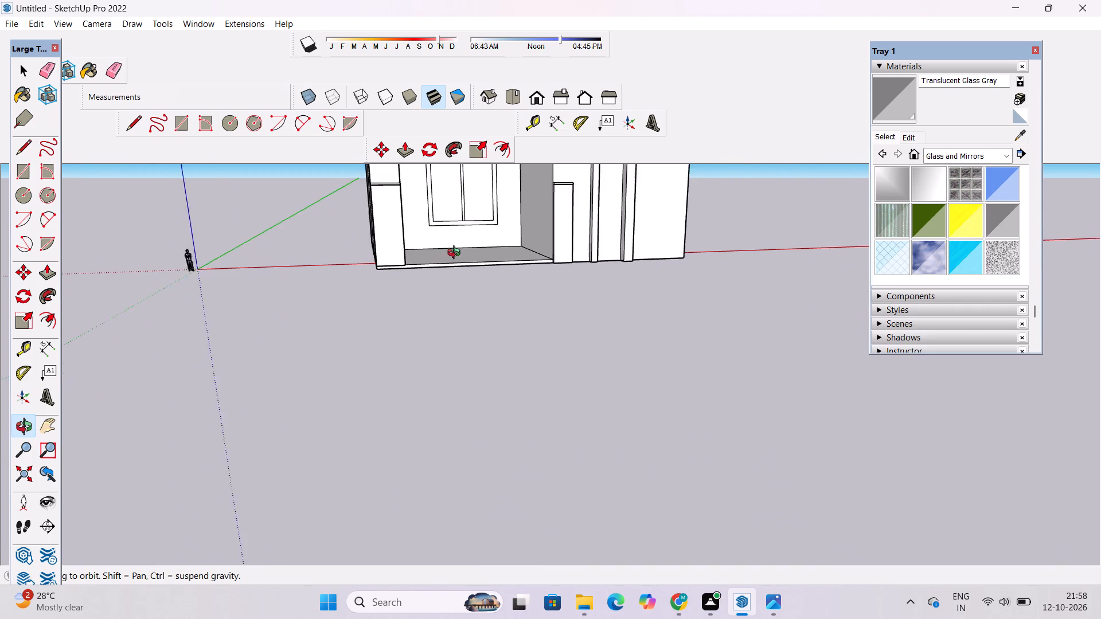
pyautogui.scroll(1, 456, 254)
pyautogui.keyDown('shift'); pyautogui.moveTo(451, 263); pyautogui.dragTo(498, 402); pyautogui.keyUp('shift')
pyautogui.scroll(8, 522, 322)
pyautogui.keyDown('shift'); pyautogui.moveTo(589, 296); pyautogui.dragTo(531, 335); pyautogui.keyUp('shift')
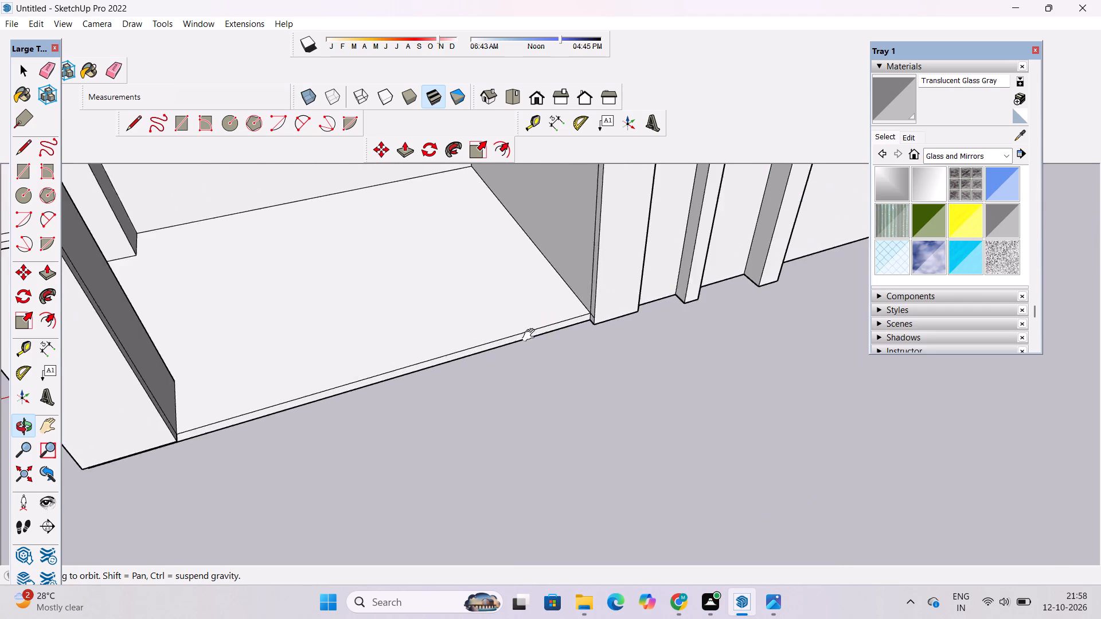
pyautogui.moveTo(548, 340); pyautogui.dragTo(599, 330)
pyautogui.keyDown('shift'); pyautogui.moveTo(571, 327); pyautogui.dragTo(544, 347); pyautogui.keyUp('shift')
pyautogui.moveTo(543, 346); pyautogui.dragTo(603, 303)
pyautogui.press('e')
pyautogui.scroll(3, 550, 332)
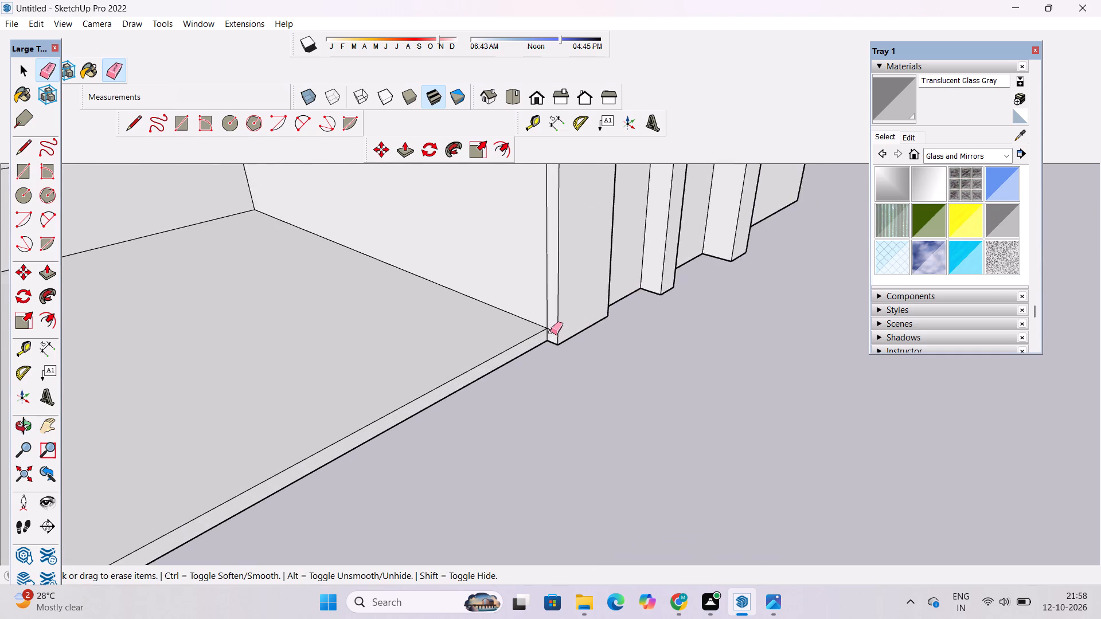
pyautogui.scroll(5, 550, 332)
pyautogui.moveTo(552, 327); pyautogui.dragTo(553, 339)
# Examine the front edge and underside of the ground-floor slab and how the wider pillar base meets it.
pyautogui.press('o')
pyautogui.scroll(-6, 542, 301)
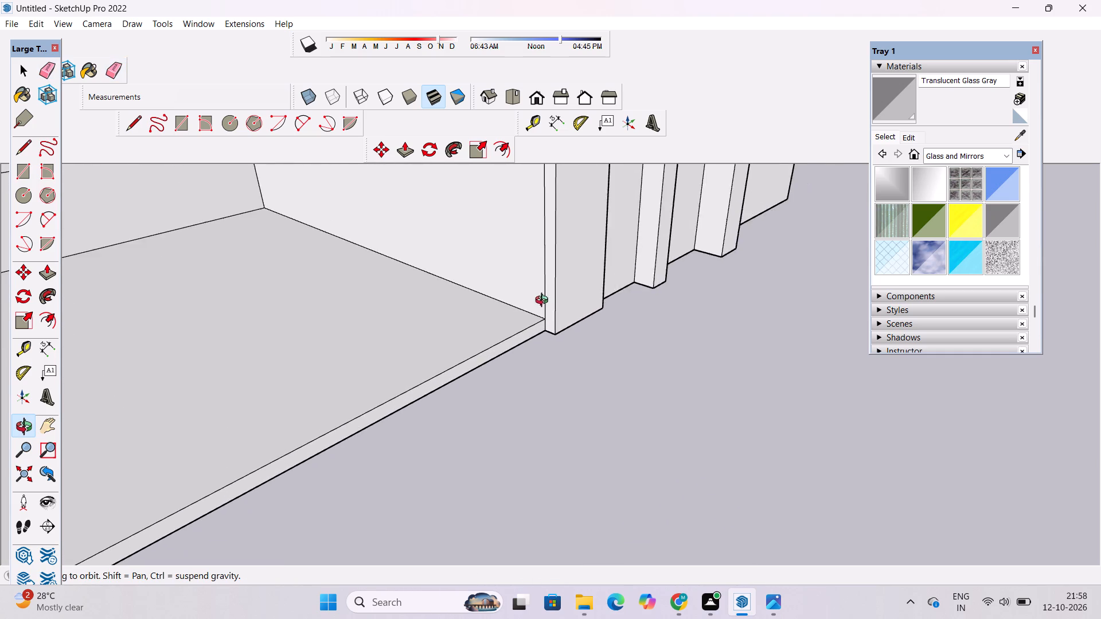
pyautogui.moveTo(637, 330); pyautogui.dragTo(366, 339)
pyautogui.keyDown('shift'); pyautogui.moveTo(361, 337); pyautogui.dragTo(452, 322); pyautogui.keyUp('shift')
pyautogui.scroll(4, 200, 274)
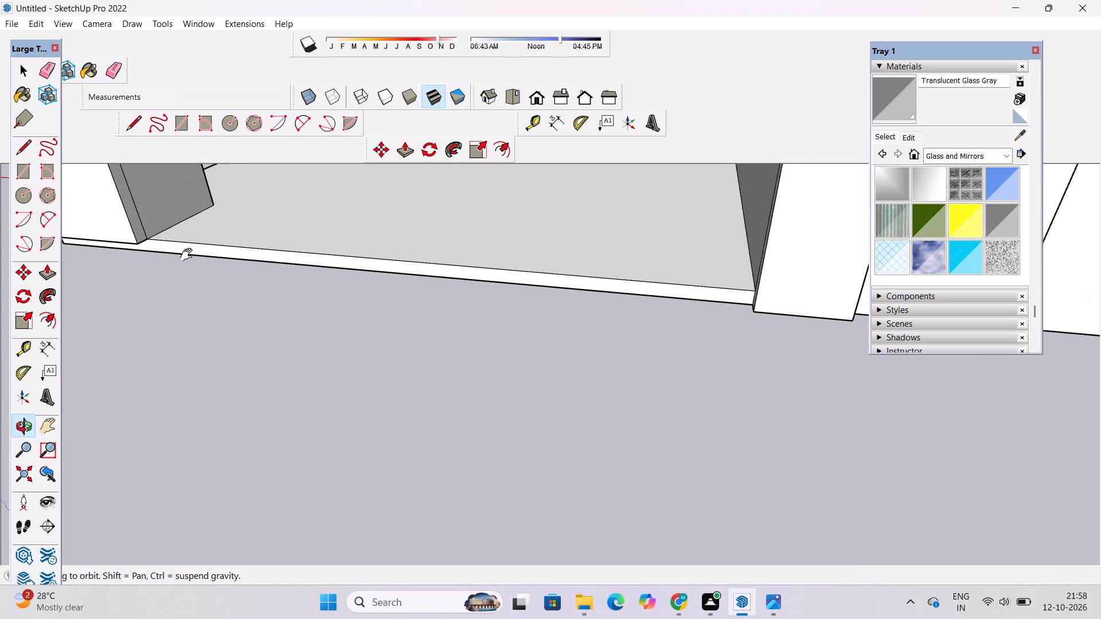
pyautogui.keyDown('shift'); pyautogui.moveTo(204, 263); pyautogui.dragTo(307, 309); pyautogui.keyUp('shift')
pyautogui.moveTo(304, 320); pyautogui.dragTo(304, 233)
pyautogui.keyDown('shift'); pyautogui.moveTo(244, 281); pyautogui.dragTo(290, 225); pyautogui.keyUp('shift')
pyautogui.scroll(4, 280, 249)
pyautogui.keyDown('shift'); pyautogui.moveTo(264, 258); pyautogui.dragTo(436, 240); pyautogui.keyUp('shift')
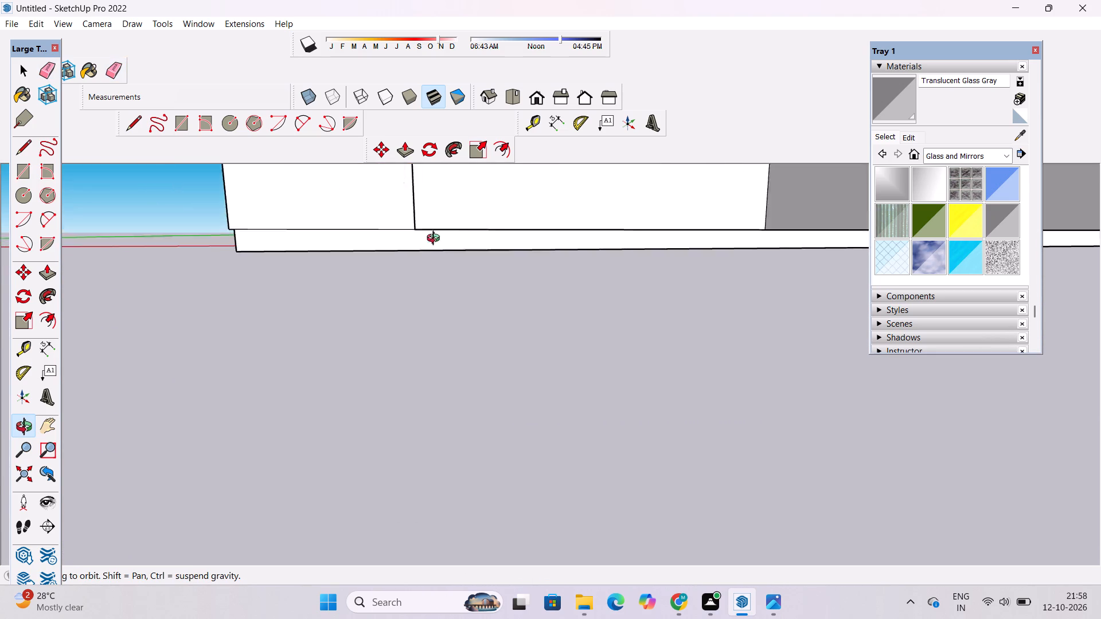
pyautogui.keyDown('shift'); pyautogui.moveTo(436, 240); pyautogui.dragTo(594, 231); pyautogui.keyUp('shift')
pyautogui.keyDown('shift'); pyautogui.moveTo(564, 236); pyautogui.dragTo(496, 255); pyautogui.keyUp('shift')
pyautogui.moveTo(496, 255); pyautogui.dragTo(540, 264)
pyautogui.keyDown('shift'); pyautogui.moveTo(541, 264); pyautogui.dragTo(514, 252); pyautogui.keyUp('shift')
pyautogui.moveTo(514, 252); pyautogui.dragTo(520, 260)
pyautogui.moveTo(523, 260); pyautogui.dragTo(532, 254)
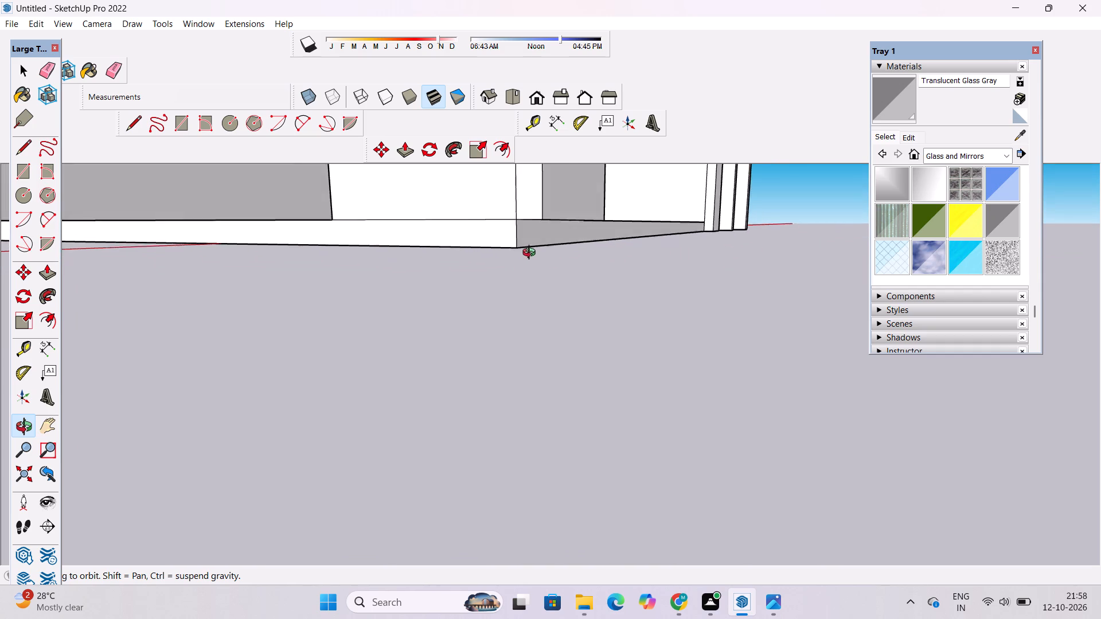
pyautogui.moveTo(532, 254); pyautogui.dragTo(535, 249)
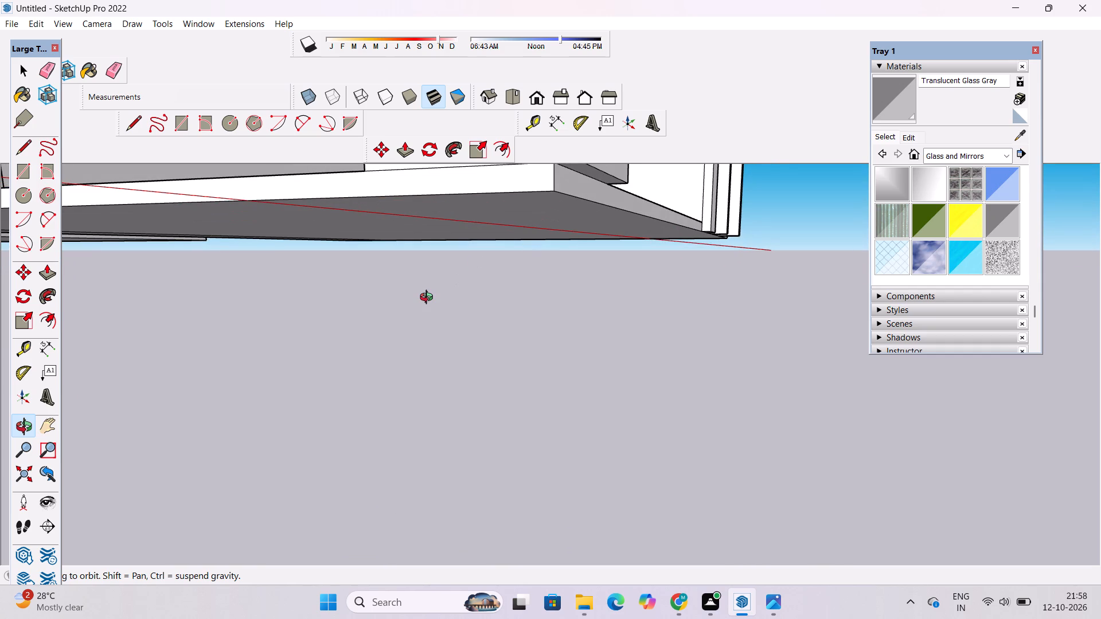
pyautogui.scroll(-4, 431, 295)
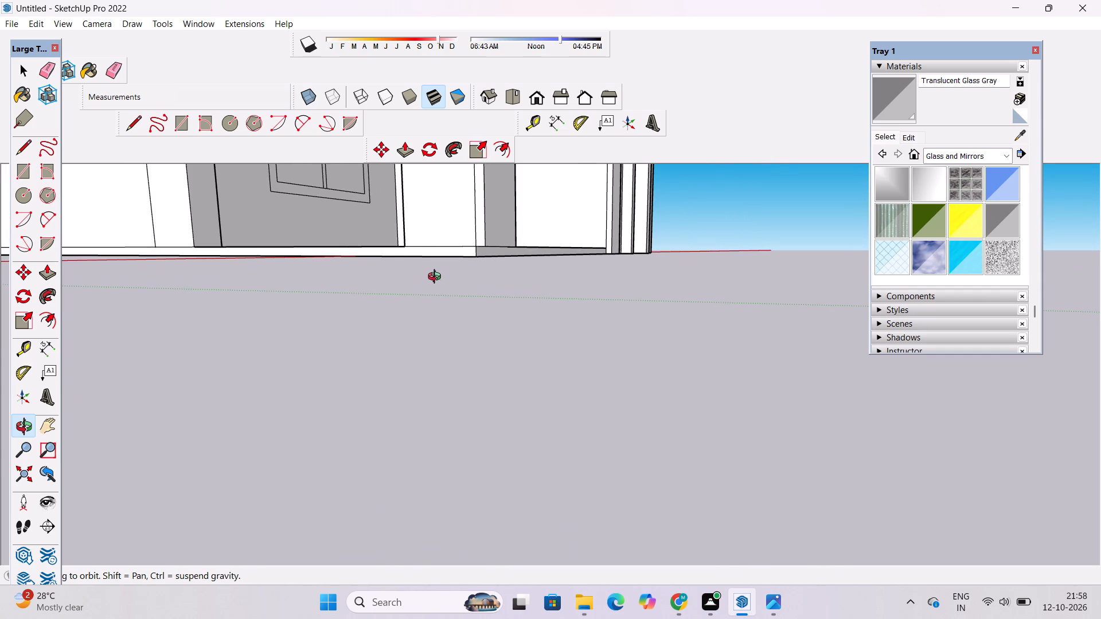
pyautogui.scroll(-1, 439, 278)
pyautogui.keyDown('shift'); pyautogui.moveTo(482, 280); pyautogui.dragTo(468, 292); pyautogui.keyUp('shift')
pyautogui.scroll(6, 490, 275)
pyautogui.keyDown('shift'); pyautogui.moveTo(495, 237); pyautogui.dragTo(474, 247); pyautogui.keyUp('shift')
pyautogui.scroll(8, 485, 265)
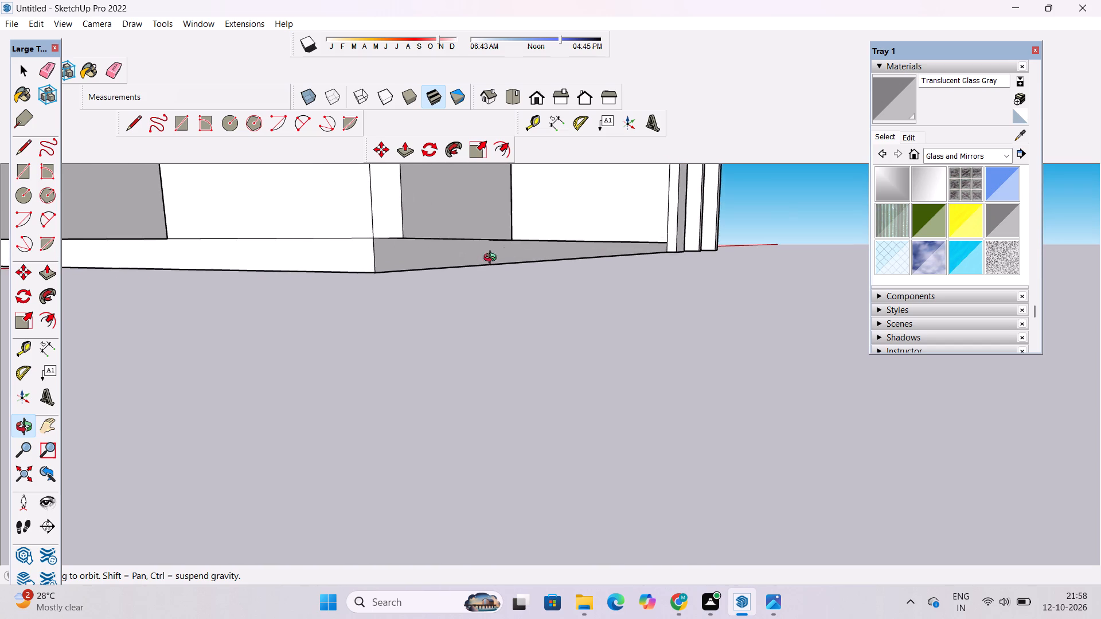
pyautogui.moveTo(538, 241); pyautogui.dragTo(423, 265)
pyautogui.keyDown('shift'); pyautogui.moveTo(424, 268); pyautogui.dragTo(421, 292); pyautogui.keyUp('shift')
pyautogui.moveTo(564, 273); pyautogui.dragTo(483, 278)
pyautogui.keyDown('shift'); pyautogui.moveTo(442, 281); pyautogui.dragTo(540, 326); pyautogui.keyUp('shift')
pyautogui.moveTo(400, 342); pyautogui.dragTo(368, 314)
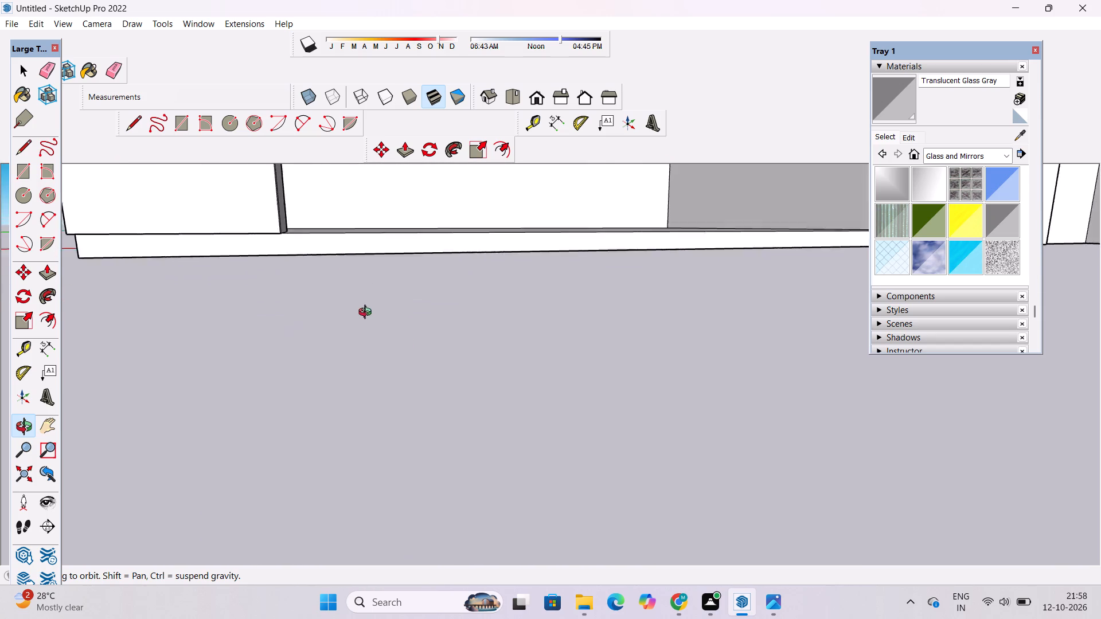
pyautogui.moveTo(368, 314); pyautogui.dragTo(368, 313)
# Push/Pull the underside of the wider pillar base down 1' to the bottom of the floor slab.
pyautogui.keyDown('shift'); pyautogui.moveTo(307, 281); pyautogui.dragTo(429, 361); pyautogui.keyUp('shift')
pyautogui.moveTo(514, 445); pyautogui.dragTo(452, 337)
pyautogui.moveTo(624, 463); pyautogui.dragTo(561, 395)
pyautogui.moveTo(560, 394); pyautogui.dragTo(483, 370)
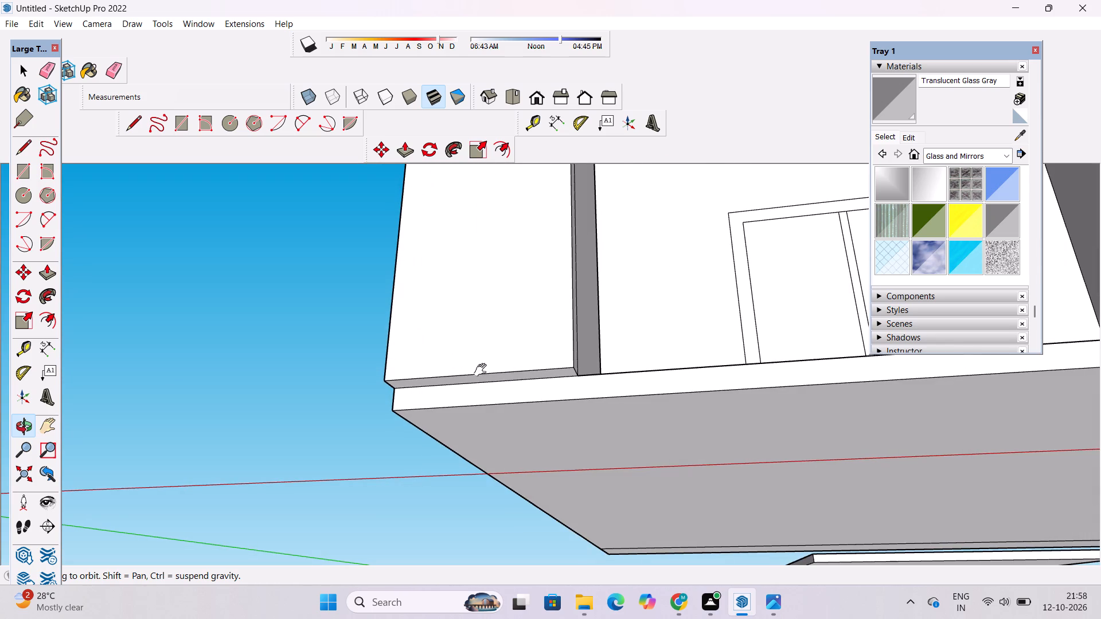
pyautogui.press('p')
pyautogui.scroll(4, 497, 378)
pyautogui.click(503, 376)
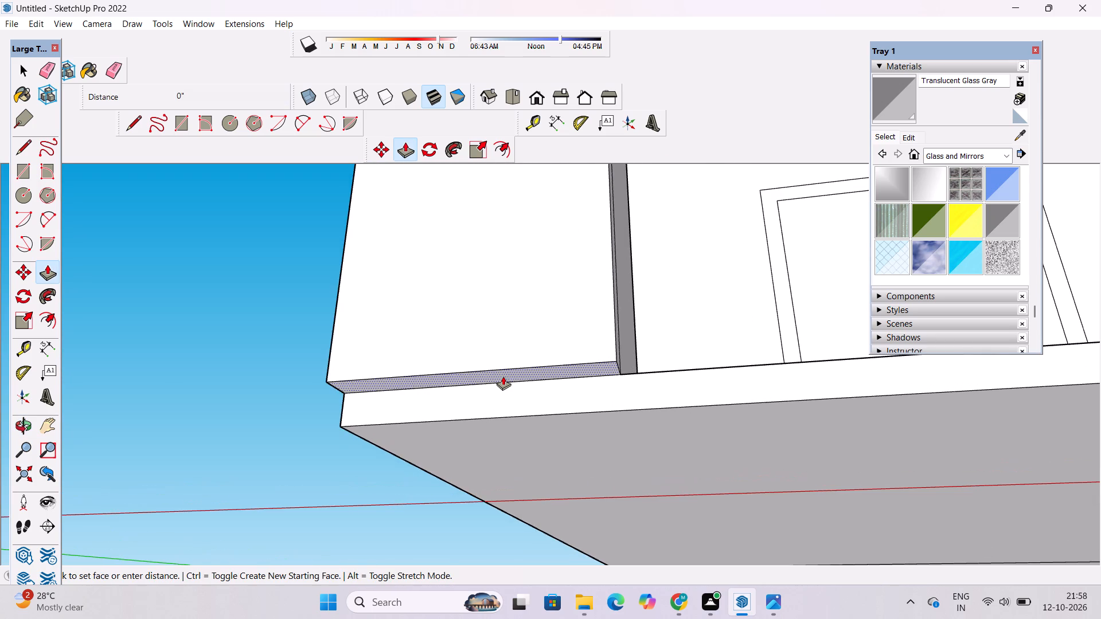
pyautogui.click(643, 414)
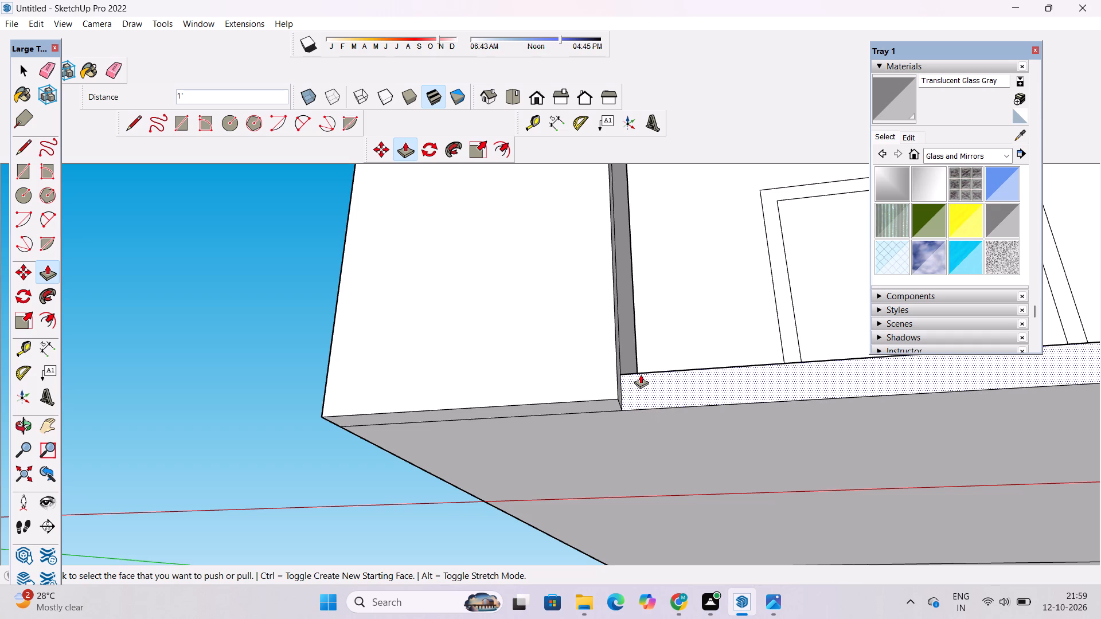
# Examine the extended wider pillar base and the ground-floor front from outside.
pyautogui.press('o')
pyautogui.scroll(-1, 630, 374)
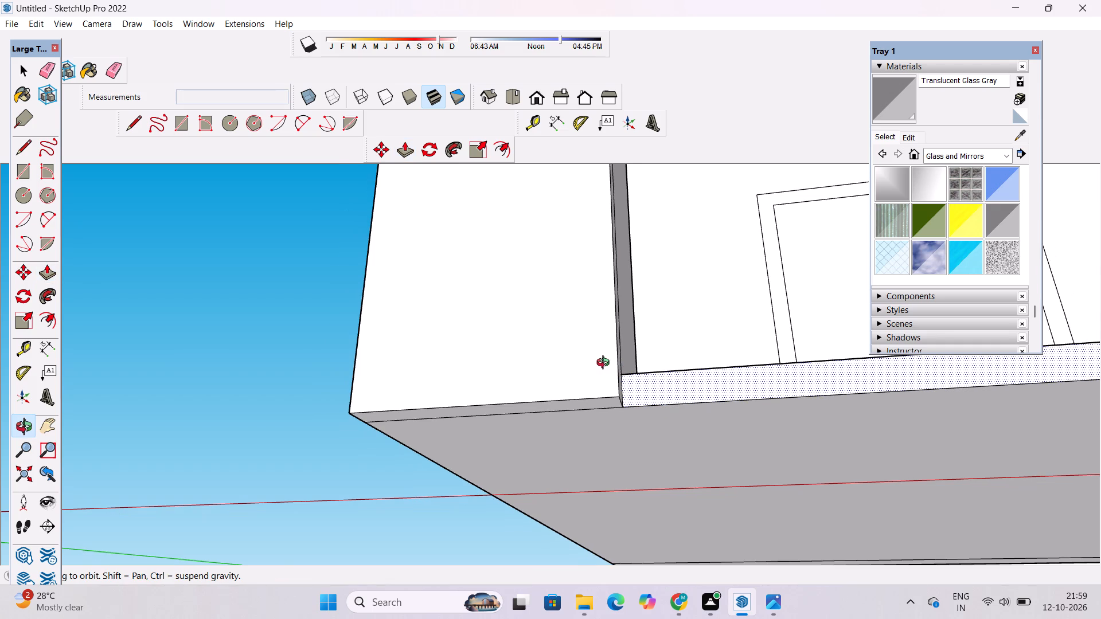
pyautogui.scroll(-5, 603, 359)
pyautogui.keyDown('shift'); pyautogui.moveTo(598, 363); pyautogui.dragTo(576, 326); pyautogui.keyUp('shift')
pyautogui.scroll(-7, 565, 318)
pyautogui.moveTo(562, 315); pyautogui.dragTo(607, 409)
pyautogui.scroll(-2, 583, 359)
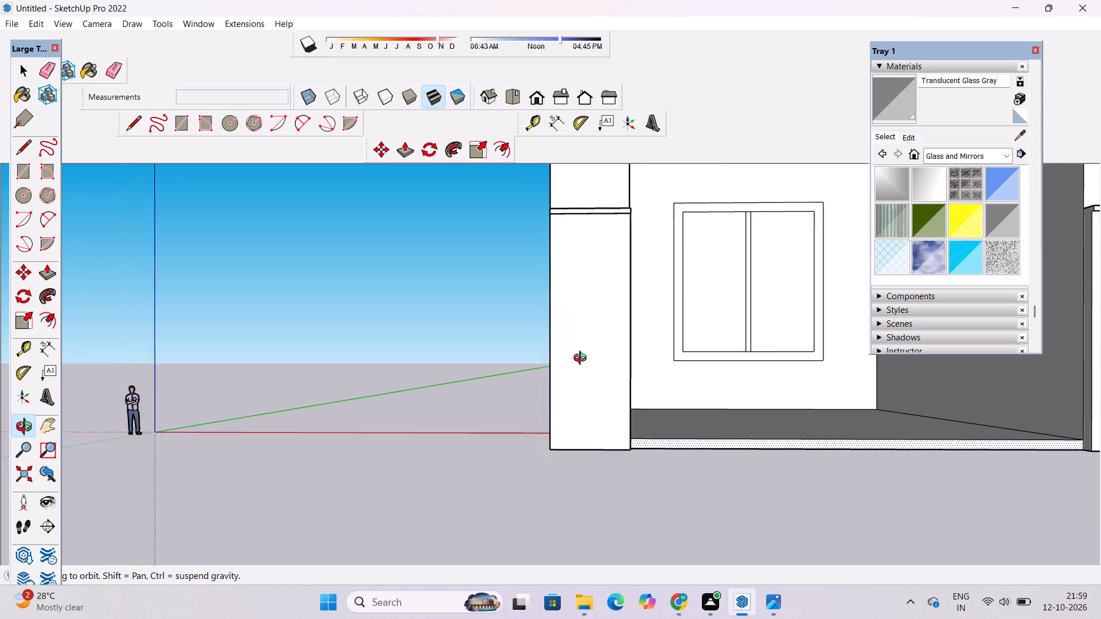
pyautogui.scroll(-4, 583, 359)
pyautogui.keyDown('shift'); pyautogui.moveTo(728, 385); pyautogui.dragTo(494, 352); pyautogui.keyUp('shift')
pyautogui.moveTo(491, 357); pyautogui.dragTo(500, 441)
pyautogui.scroll(3, 448, 420)
pyautogui.keyDown('shift'); pyautogui.moveTo(413, 421); pyautogui.dragTo(491, 395); pyautogui.keyUp('shift')
pyautogui.moveTo(491, 396); pyautogui.dragTo(474, 451)
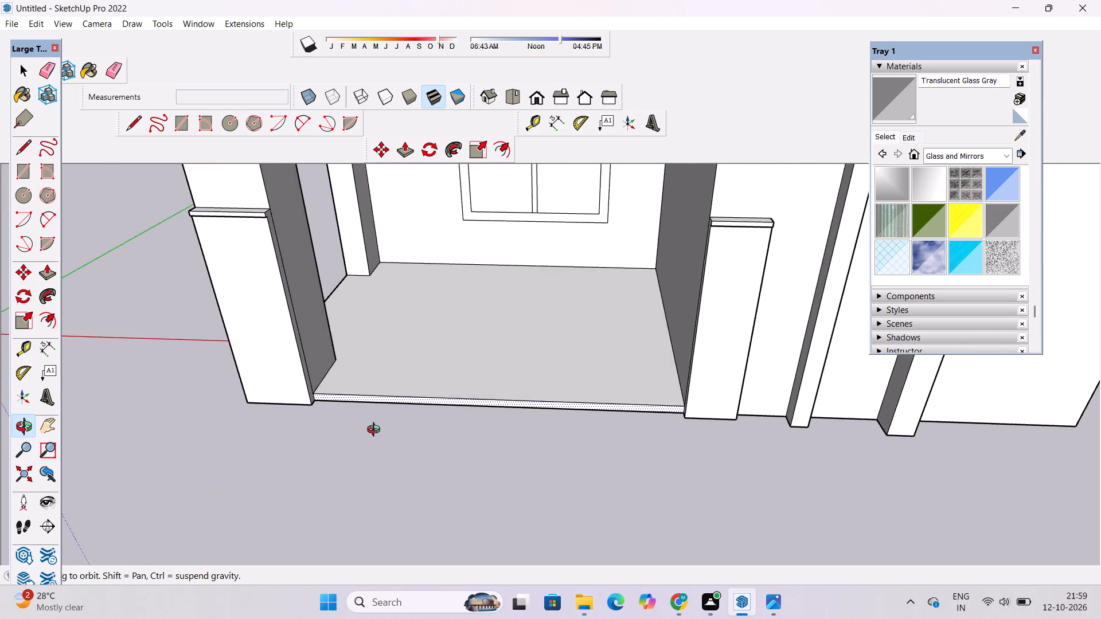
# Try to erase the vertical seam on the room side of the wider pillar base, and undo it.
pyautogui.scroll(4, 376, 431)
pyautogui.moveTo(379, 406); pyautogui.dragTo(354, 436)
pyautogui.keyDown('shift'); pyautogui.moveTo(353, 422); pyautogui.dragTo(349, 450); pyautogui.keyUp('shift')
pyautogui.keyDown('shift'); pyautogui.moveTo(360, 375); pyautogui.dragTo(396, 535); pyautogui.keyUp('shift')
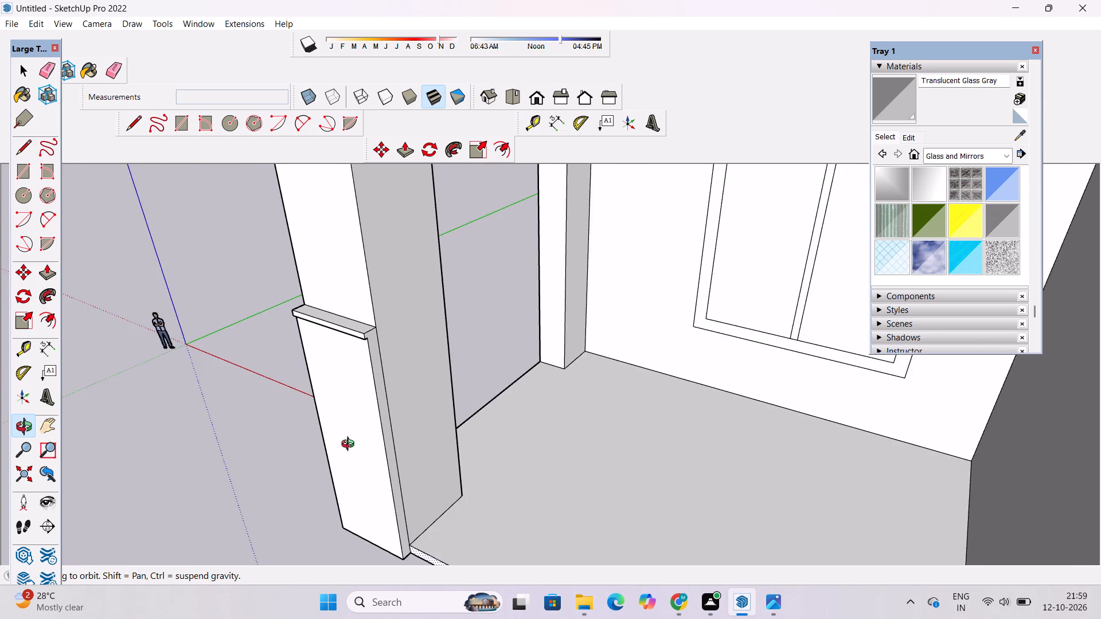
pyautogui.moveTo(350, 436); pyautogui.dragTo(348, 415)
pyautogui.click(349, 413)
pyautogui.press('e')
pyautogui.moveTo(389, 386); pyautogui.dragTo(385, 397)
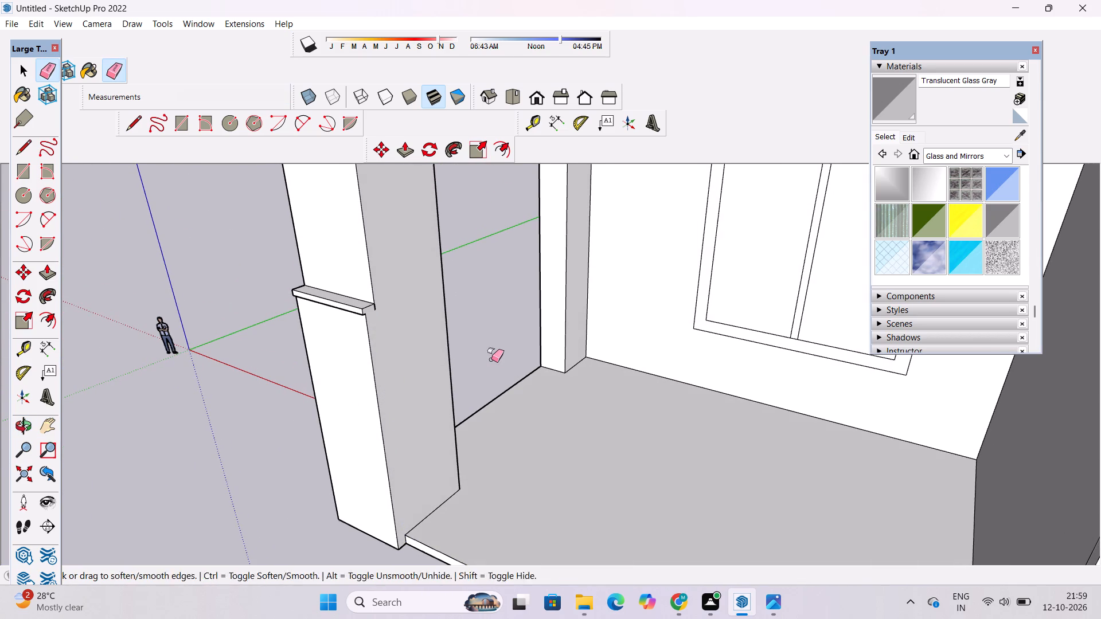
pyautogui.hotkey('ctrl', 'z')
# Examine the ground-floor opening and the storey above it from the front.
pyautogui.press('o')
pyautogui.scroll(-6, 466, 355)
pyautogui.moveTo(368, 390); pyautogui.dragTo(515, 413)
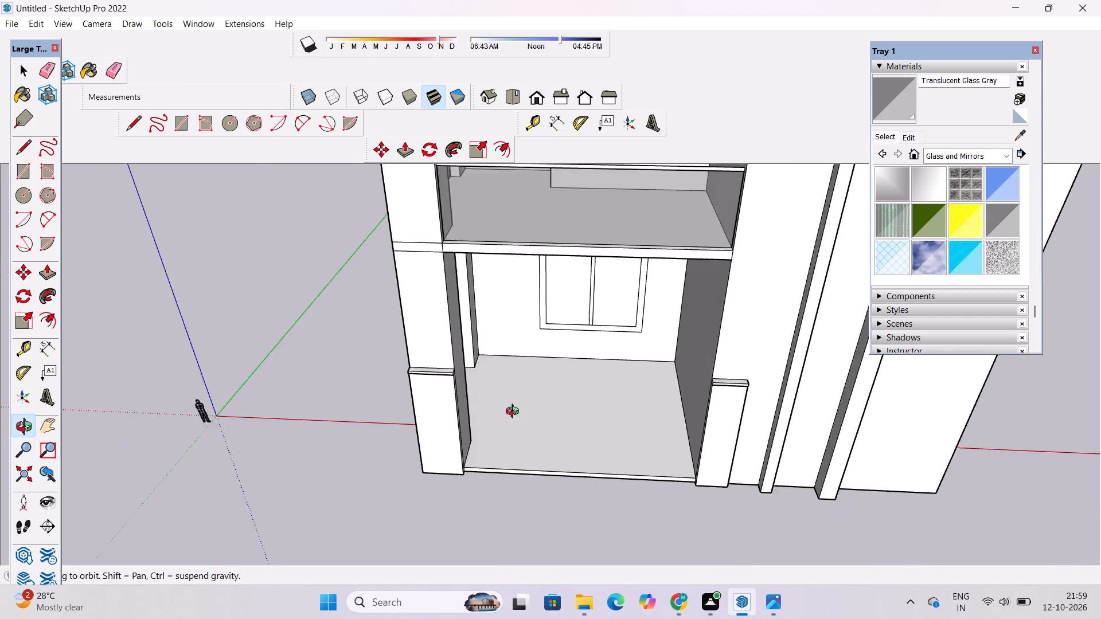
pyautogui.moveTo(515, 413); pyautogui.dragTo(518, 412)
pyautogui.scroll(-6, 529, 394)
pyautogui.moveTo(524, 428); pyautogui.dragTo(658, 263)
pyautogui.scroll(5, 625, 403)
pyautogui.moveTo(620, 436); pyautogui.dragTo(484, 554)
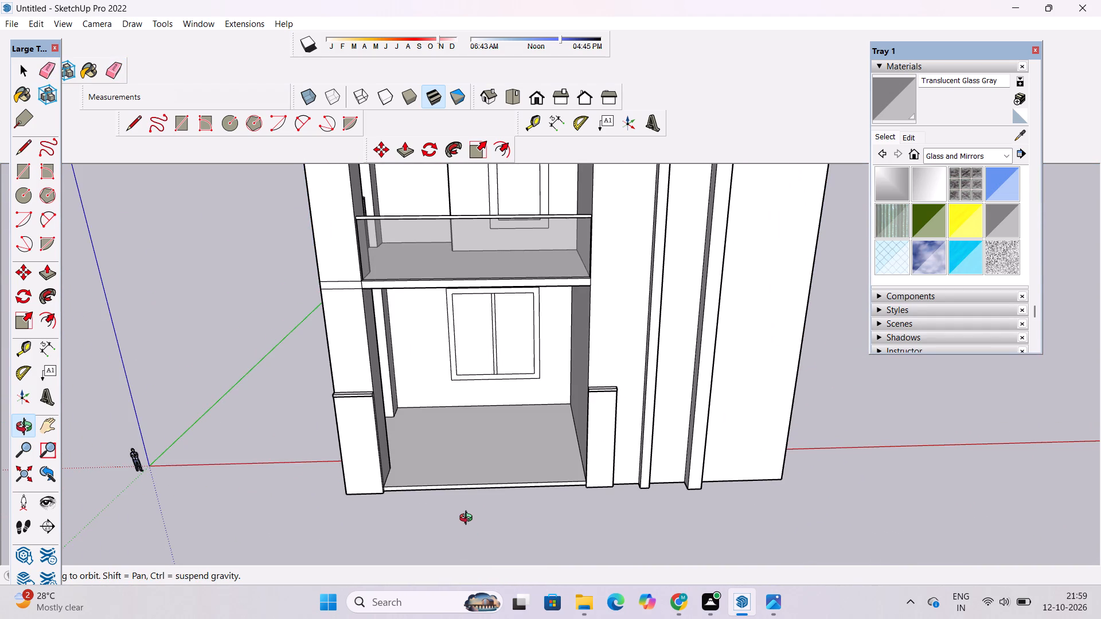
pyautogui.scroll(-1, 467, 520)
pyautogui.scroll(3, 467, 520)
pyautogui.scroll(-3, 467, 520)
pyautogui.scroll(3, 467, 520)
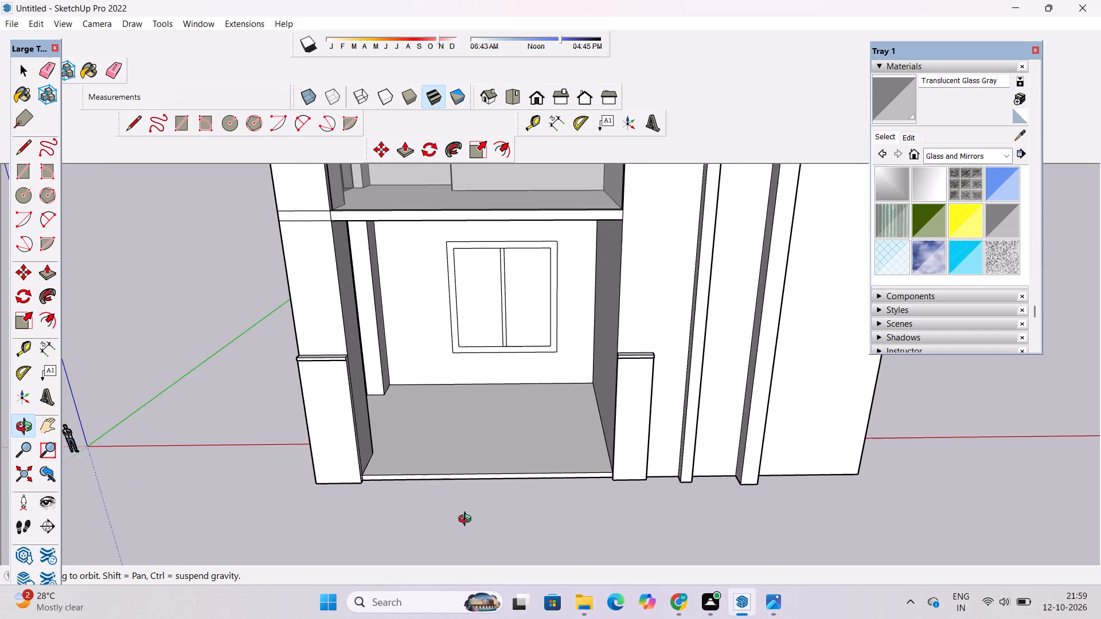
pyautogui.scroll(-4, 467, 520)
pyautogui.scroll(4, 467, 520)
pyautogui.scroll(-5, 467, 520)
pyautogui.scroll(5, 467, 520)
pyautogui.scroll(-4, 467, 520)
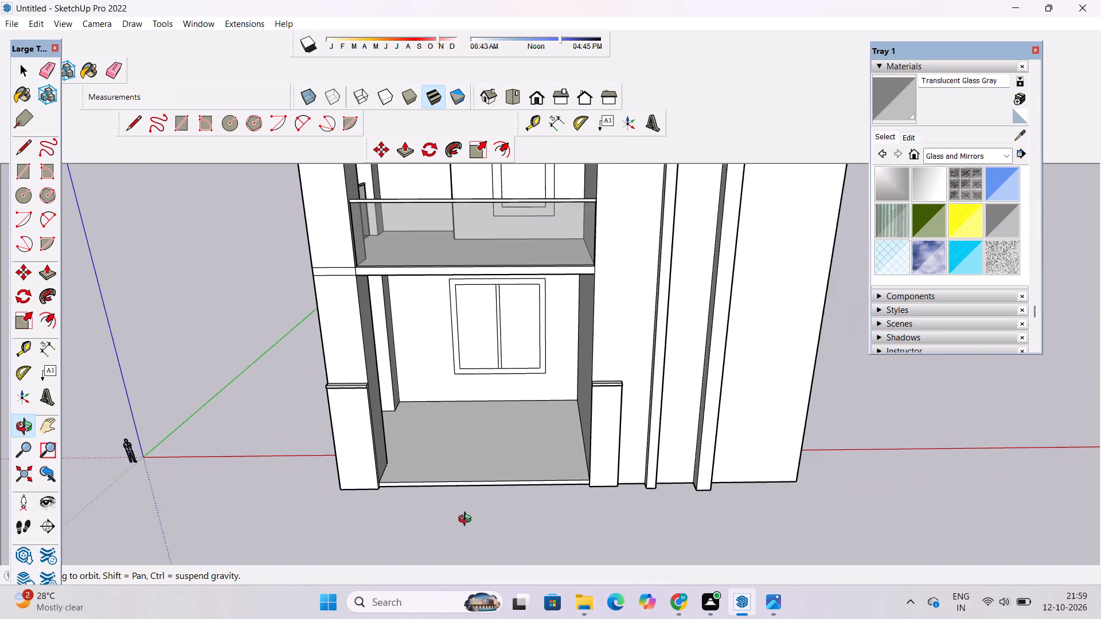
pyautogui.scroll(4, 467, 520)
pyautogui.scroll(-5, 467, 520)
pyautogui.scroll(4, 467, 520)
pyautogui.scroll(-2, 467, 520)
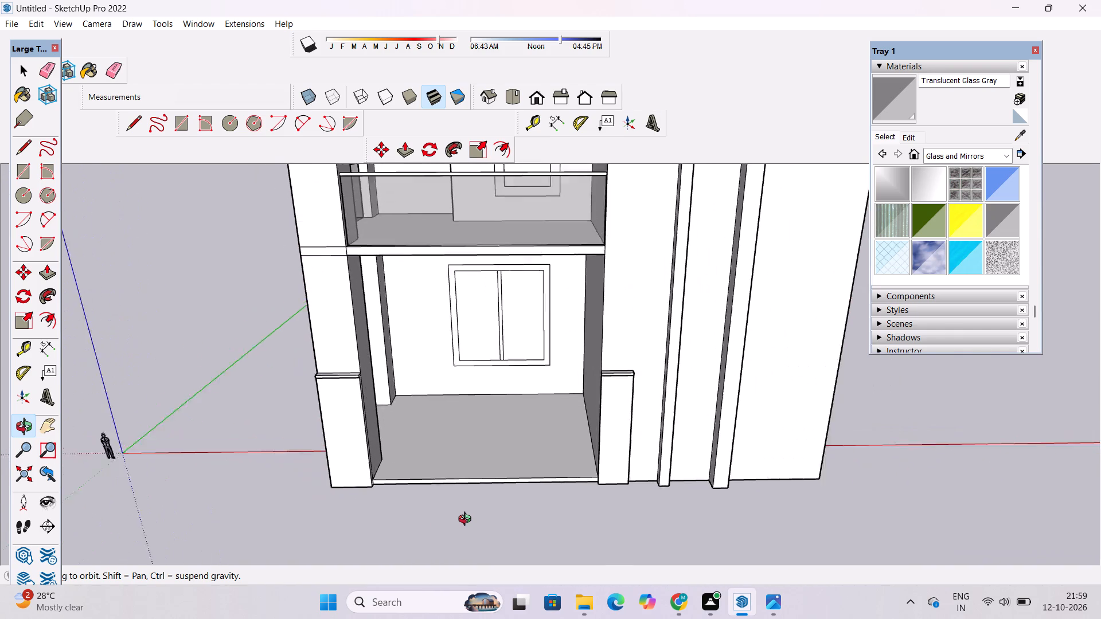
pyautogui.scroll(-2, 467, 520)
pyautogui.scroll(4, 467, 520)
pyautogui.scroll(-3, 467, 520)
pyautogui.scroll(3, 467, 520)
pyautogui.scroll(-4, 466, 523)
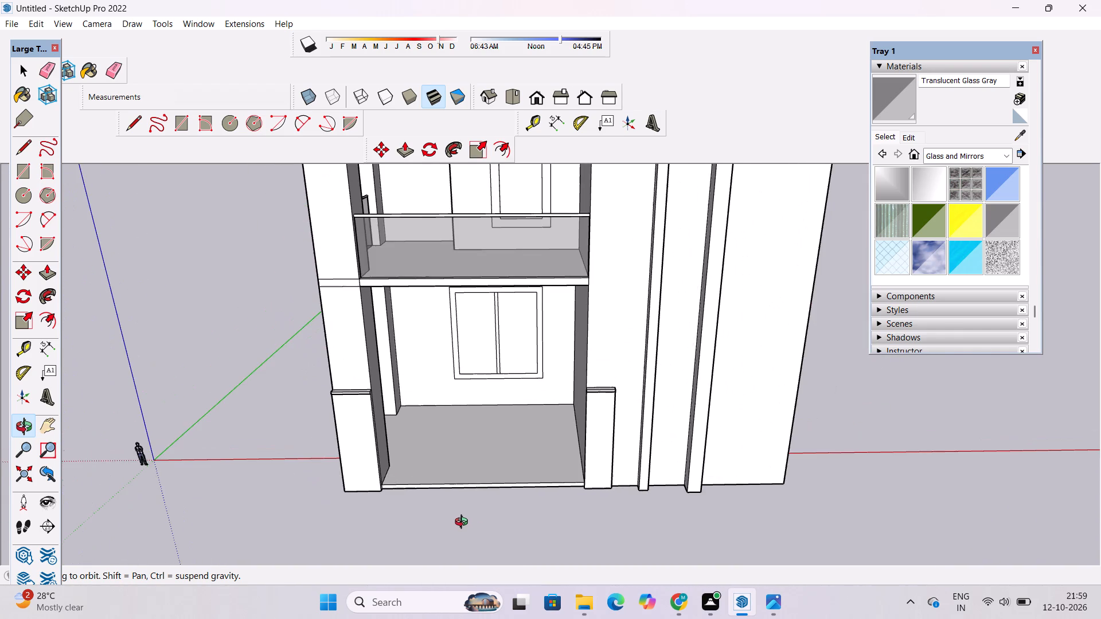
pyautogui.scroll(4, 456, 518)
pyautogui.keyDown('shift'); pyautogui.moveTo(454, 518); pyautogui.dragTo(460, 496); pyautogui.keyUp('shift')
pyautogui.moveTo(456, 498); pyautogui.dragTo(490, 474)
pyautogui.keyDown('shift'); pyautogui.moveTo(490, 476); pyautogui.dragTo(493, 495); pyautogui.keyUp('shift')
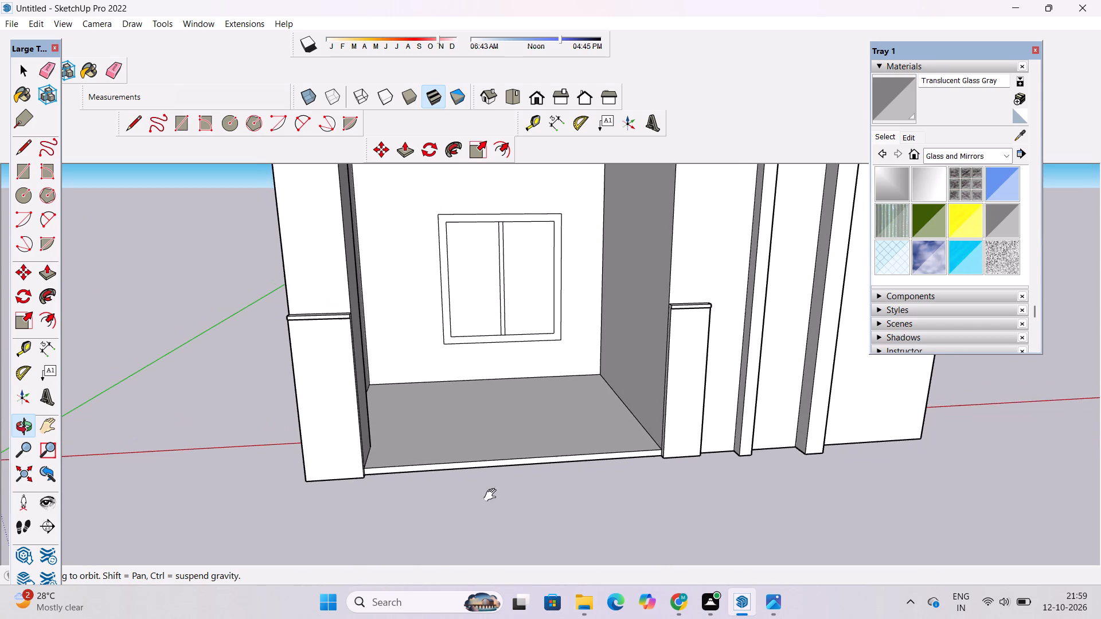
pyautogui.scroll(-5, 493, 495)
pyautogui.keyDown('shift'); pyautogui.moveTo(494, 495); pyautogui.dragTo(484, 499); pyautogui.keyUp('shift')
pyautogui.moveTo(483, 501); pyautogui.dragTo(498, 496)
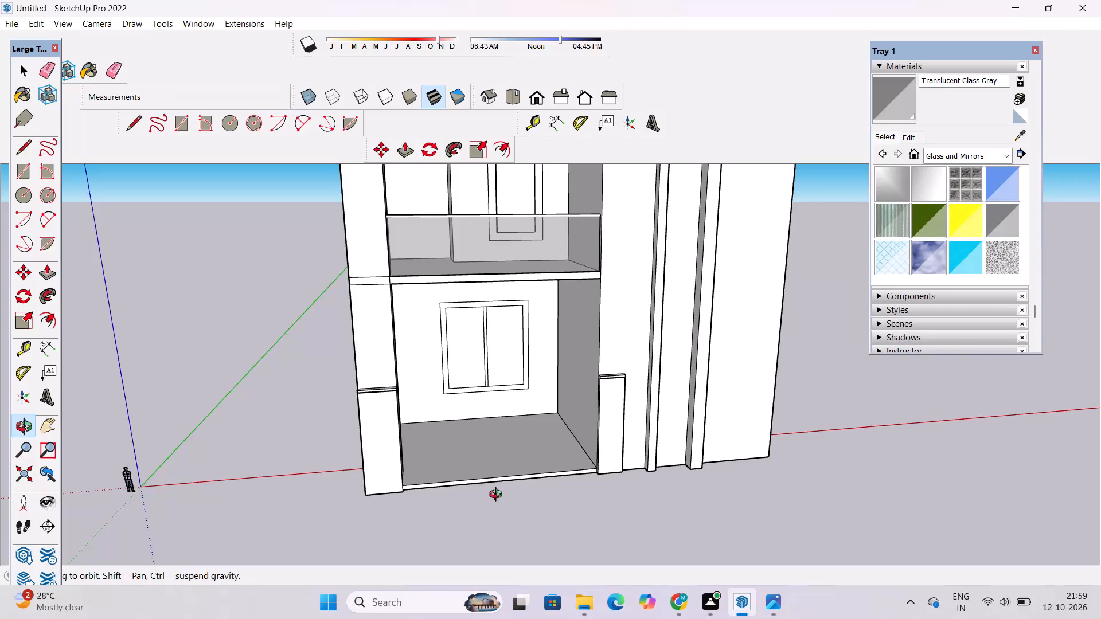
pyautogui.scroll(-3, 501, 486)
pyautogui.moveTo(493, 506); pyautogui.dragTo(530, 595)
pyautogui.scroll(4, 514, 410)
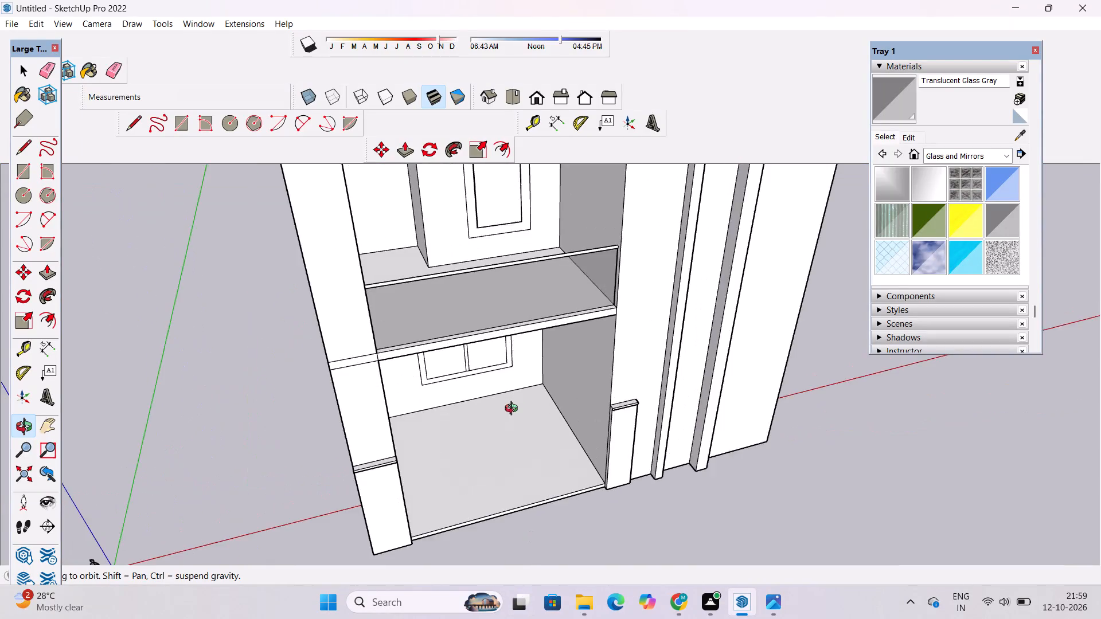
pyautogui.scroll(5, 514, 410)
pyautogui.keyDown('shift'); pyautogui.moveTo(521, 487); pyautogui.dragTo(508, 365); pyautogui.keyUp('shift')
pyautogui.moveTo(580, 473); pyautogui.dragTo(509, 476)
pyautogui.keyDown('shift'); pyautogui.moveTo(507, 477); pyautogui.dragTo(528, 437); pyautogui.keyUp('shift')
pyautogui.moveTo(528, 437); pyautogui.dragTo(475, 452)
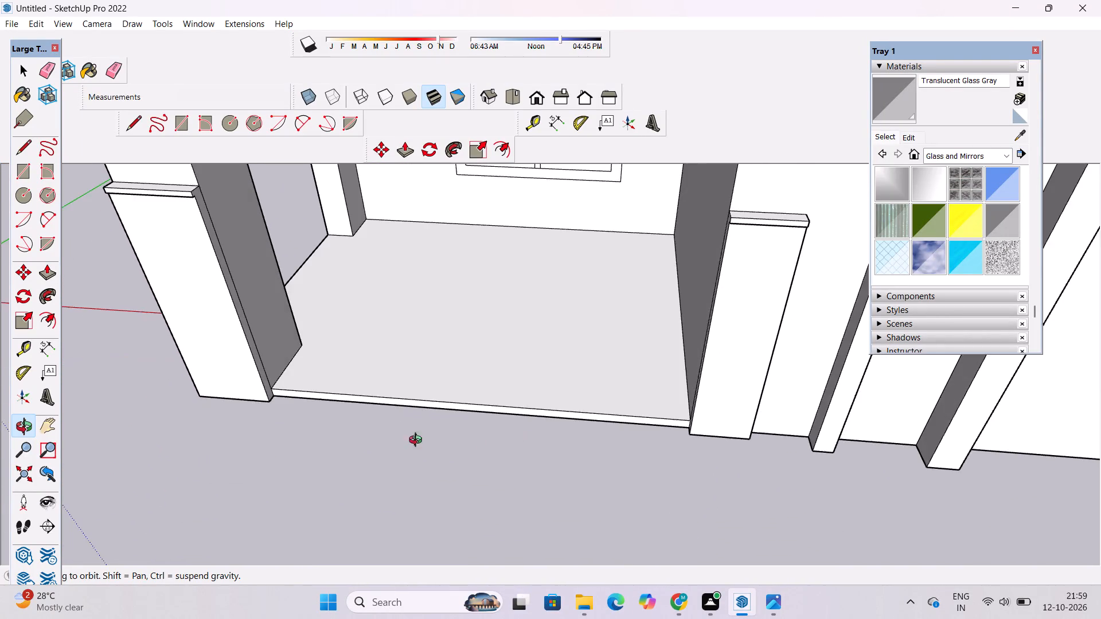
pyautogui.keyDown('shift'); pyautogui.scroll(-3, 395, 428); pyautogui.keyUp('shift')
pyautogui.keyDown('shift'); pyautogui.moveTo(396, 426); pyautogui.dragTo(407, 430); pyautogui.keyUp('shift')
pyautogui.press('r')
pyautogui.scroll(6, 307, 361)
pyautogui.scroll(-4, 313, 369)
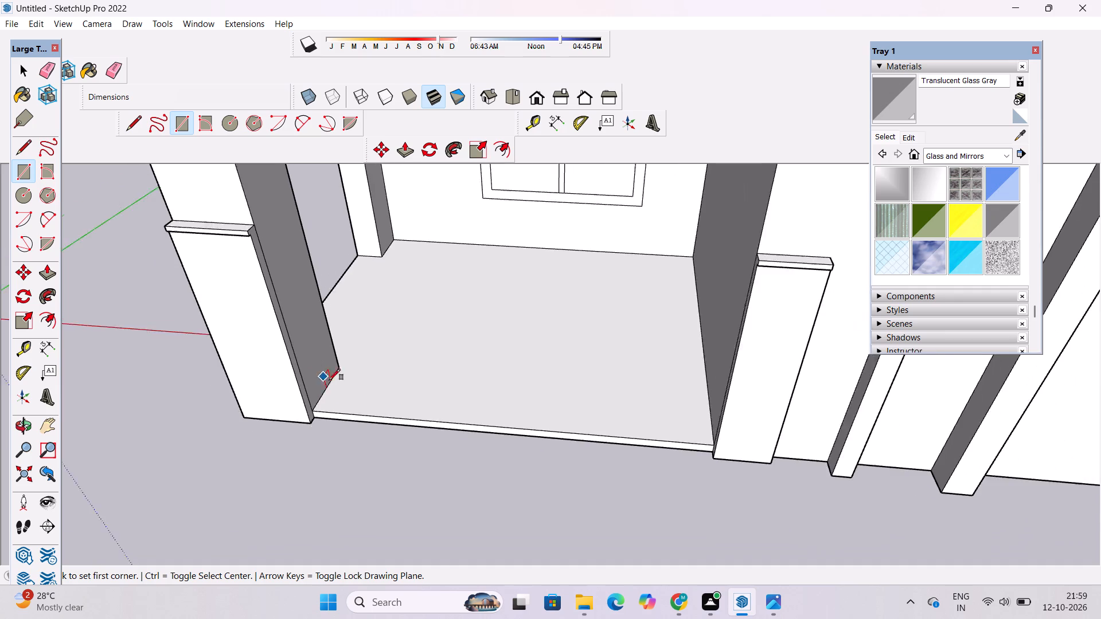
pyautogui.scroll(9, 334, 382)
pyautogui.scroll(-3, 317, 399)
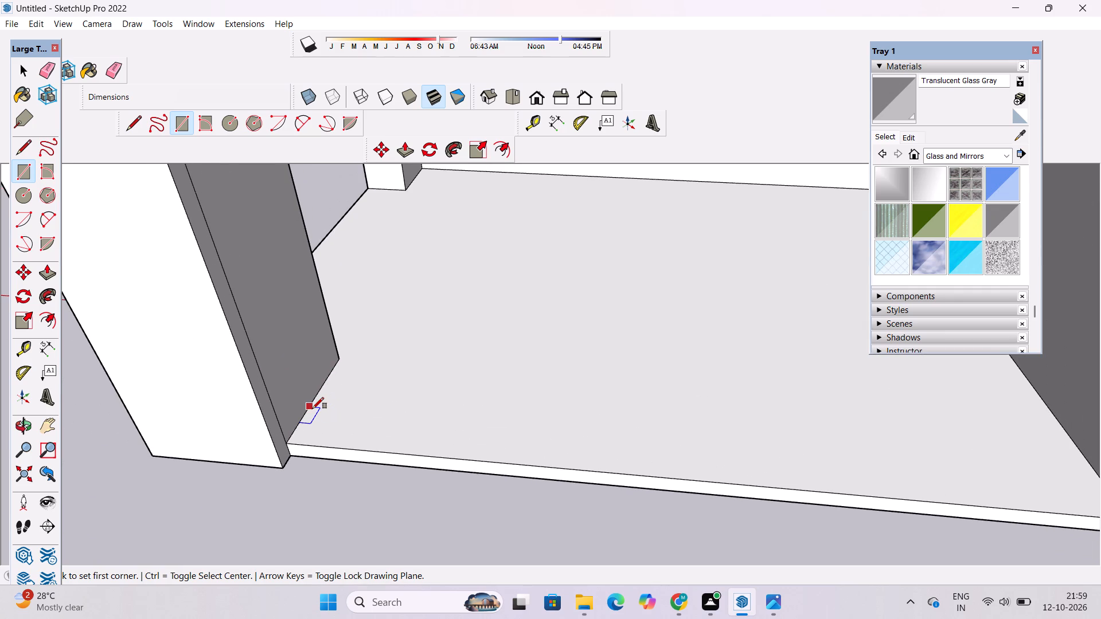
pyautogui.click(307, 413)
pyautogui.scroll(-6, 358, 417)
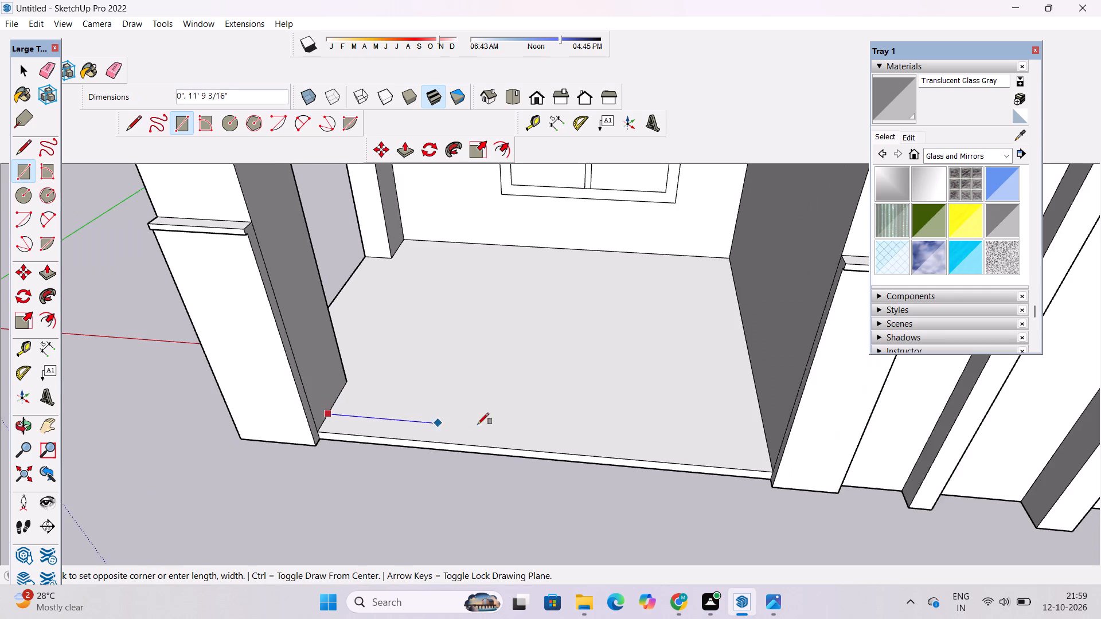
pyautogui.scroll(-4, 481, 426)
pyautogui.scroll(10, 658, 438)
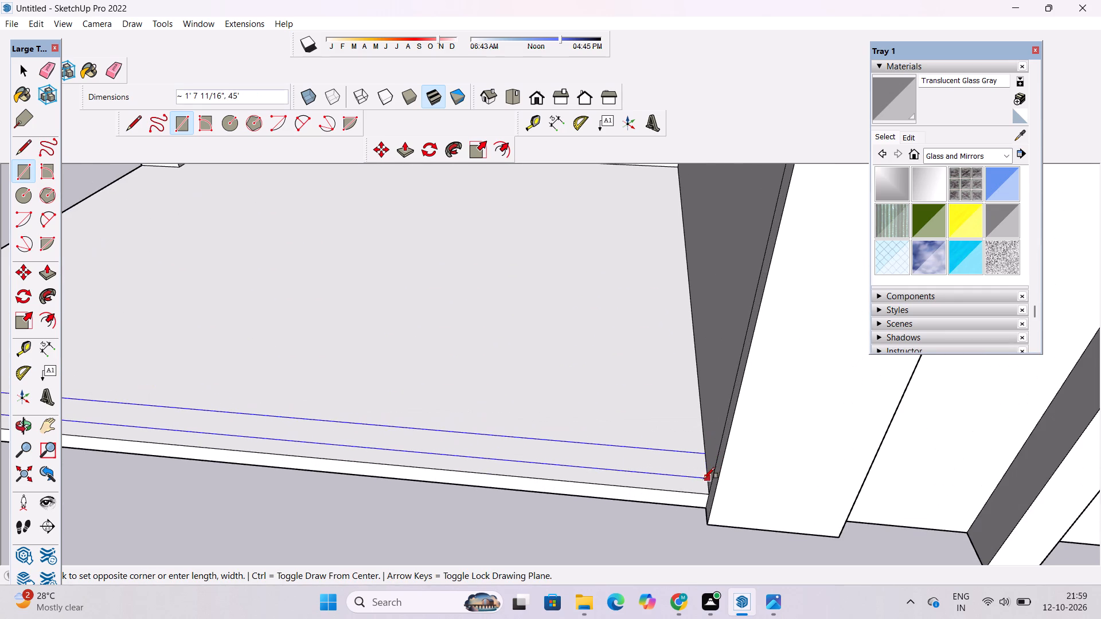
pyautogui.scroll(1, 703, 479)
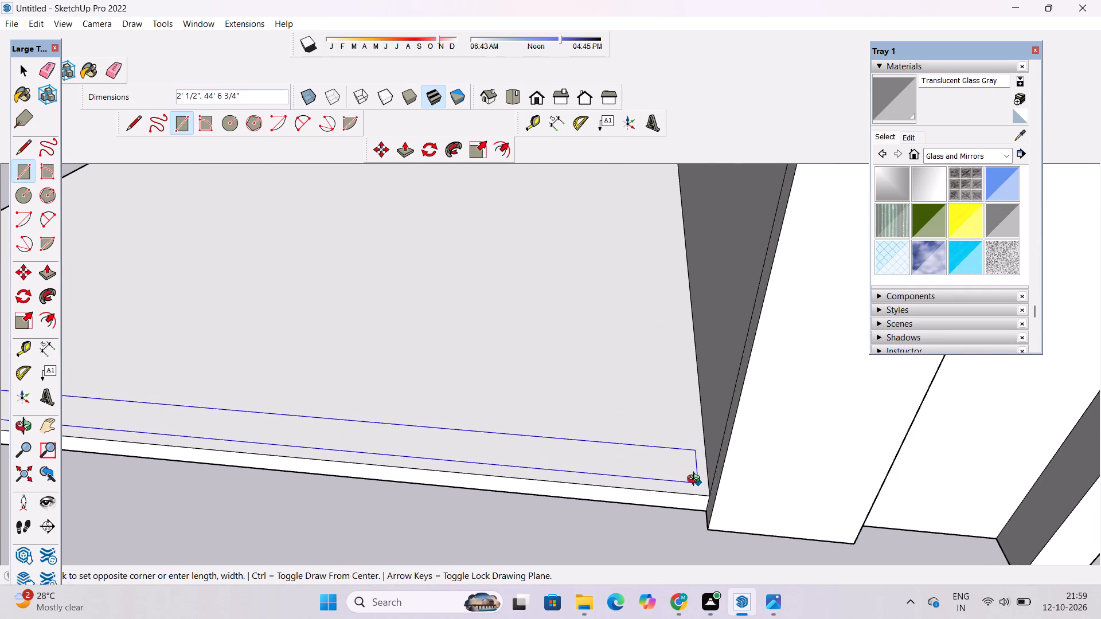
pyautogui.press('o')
# Draw a thin rectangle about 1' 4 3/4" by 45' across the ground floor's front edge, spanning between the two pillar bases.
pyautogui.scroll(-5, 673, 459)
pyautogui.moveTo(609, 490); pyautogui.dragTo(690, 472)
pyautogui.keyDown('shift'); pyautogui.moveTo(674, 468); pyautogui.dragTo(682, 439); pyautogui.keyUp('shift')
pyautogui.scroll(-6, 682, 433)
pyautogui.moveTo(669, 442); pyautogui.dragTo(636, 481)
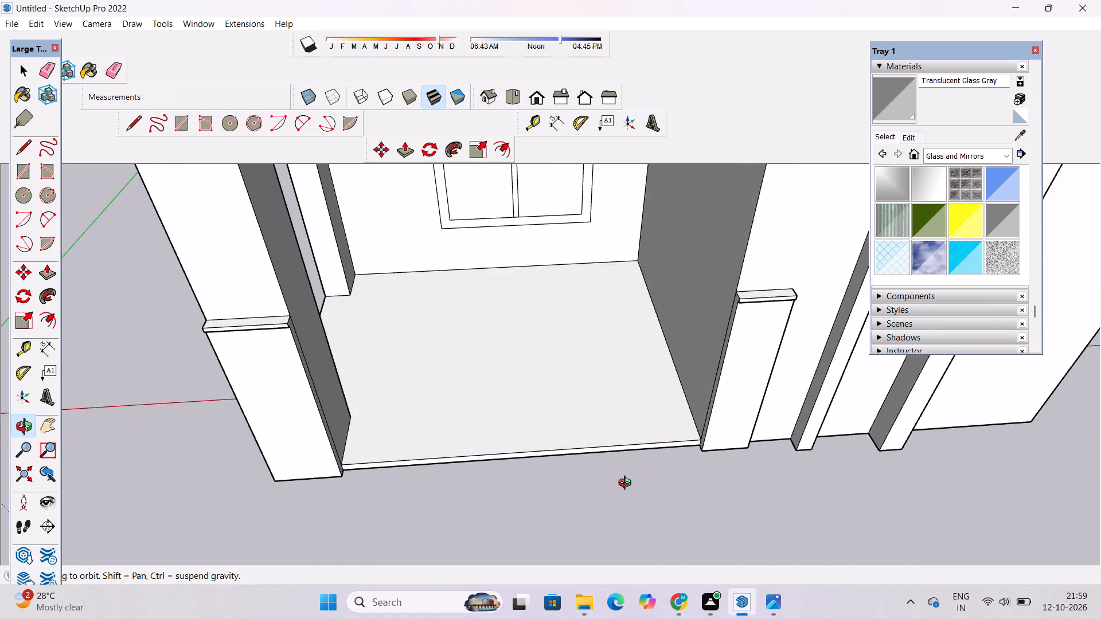
pyautogui.keyDown('shift'); pyautogui.moveTo(624, 484); pyautogui.dragTo(598, 484); pyautogui.keyUp('shift')
pyautogui.moveTo(525, 480); pyautogui.dragTo(459, 487)
pyautogui.scroll(3, 393, 457)
pyautogui.keyDown('shift'); pyautogui.moveTo(382, 448); pyautogui.dragTo(342, 446); pyautogui.keyUp('shift')
pyautogui.moveTo(348, 445); pyautogui.dragTo(391, 443)
pyautogui.keyDown('shift'); pyautogui.moveTo(391, 443); pyautogui.dragTo(434, 443); pyautogui.keyUp('shift')
pyautogui.press('r')
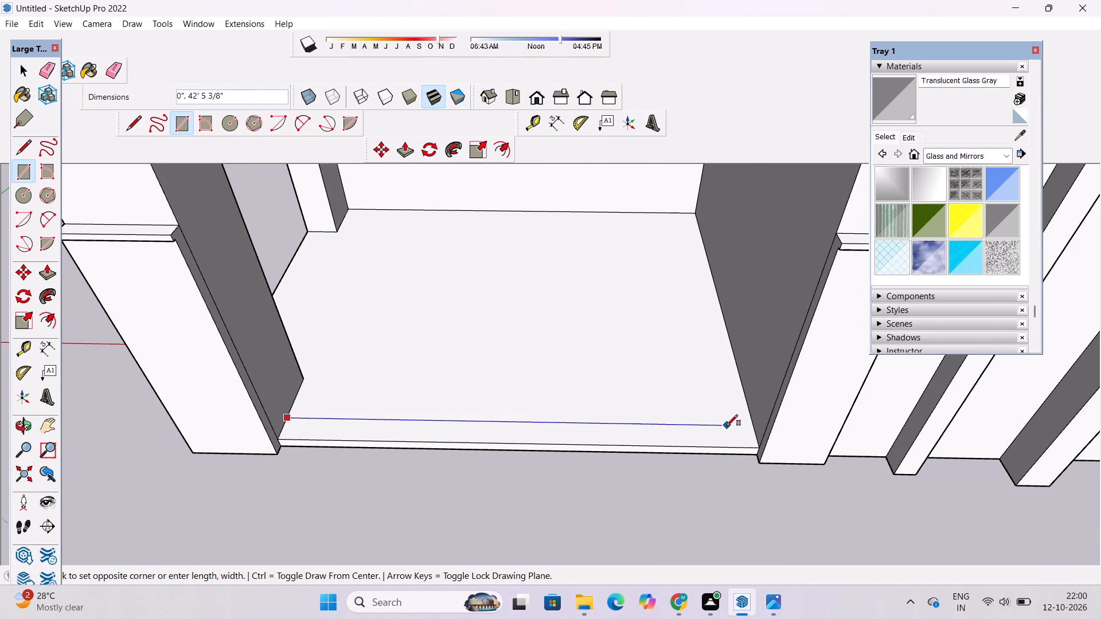
pyautogui.scroll(2, 750, 428)
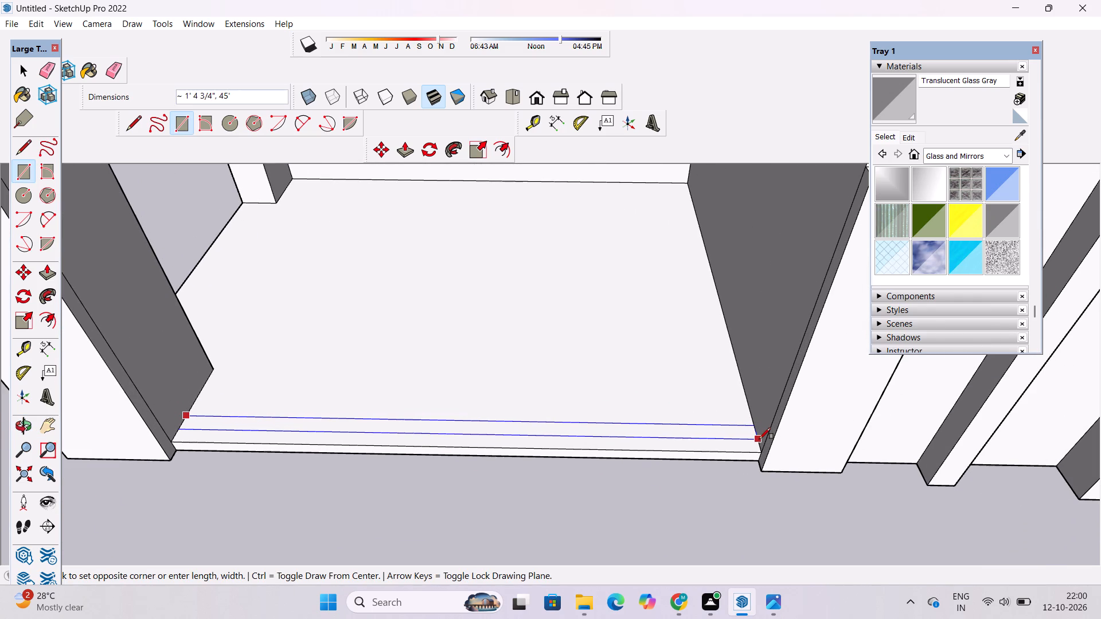
pyautogui.click(759, 439)
pyautogui.press('space')
# Push/Pull the front floor strip up 22' 6" to the underside of the pillar base cap, forming a low front wall.
pyautogui.write('o')
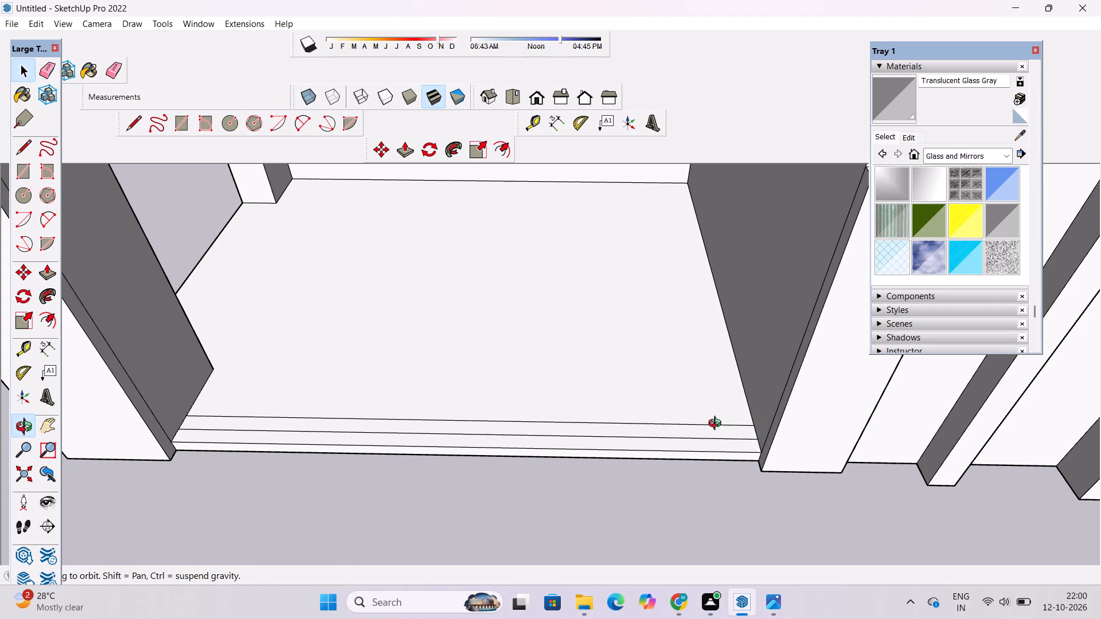
pyautogui.scroll(-5, 717, 425)
pyautogui.moveTo(611, 473); pyautogui.dragTo(661, 439)
pyautogui.scroll(-5, 662, 436)
pyautogui.keyDown('shift'); pyautogui.moveTo(662, 435); pyautogui.dragTo(620, 463); pyautogui.keyUp('shift')
pyautogui.scroll(9, 620, 463)
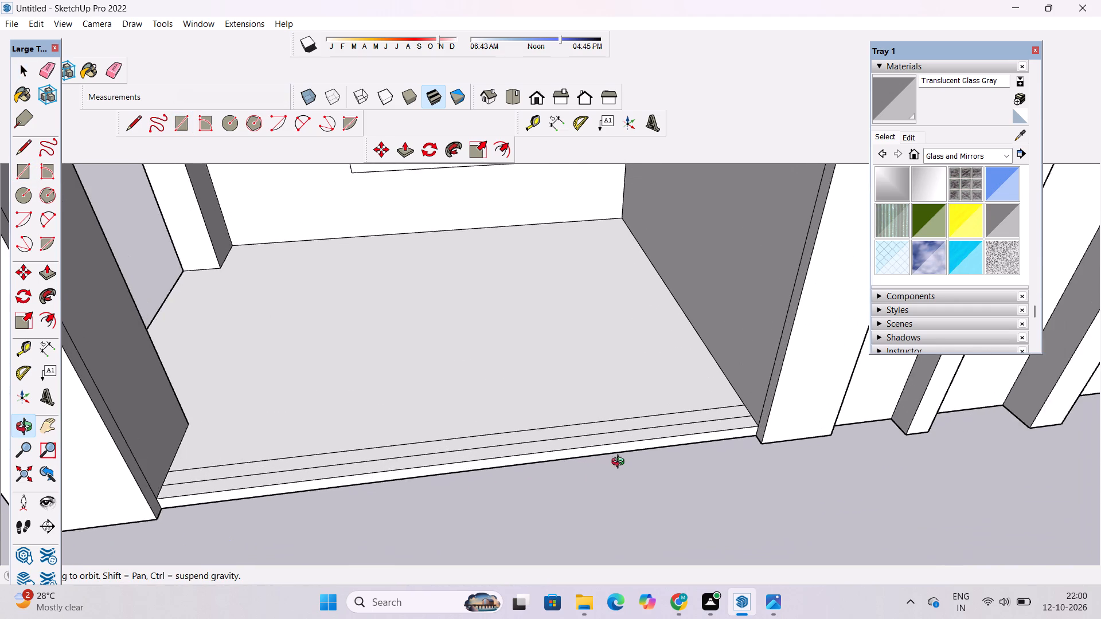
pyautogui.keyDown('shift'); pyautogui.moveTo(622, 463); pyautogui.dragTo(621, 495); pyautogui.keyUp('shift')
pyautogui.moveTo(623, 495); pyautogui.dragTo(631, 488)
pyautogui.scroll(3, 649, 469)
pyautogui.keyDown('shift'); pyautogui.moveTo(651, 467); pyautogui.dragTo(685, 460); pyautogui.keyUp('shift')
pyautogui.scroll(-3, 685, 453)
pyautogui.keyDown('shift'); pyautogui.moveTo(626, 474); pyautogui.dragTo(686, 474); pyautogui.keyUp('shift')
pyautogui.keyDown('shift'); pyautogui.moveTo(686, 474); pyautogui.dragTo(715, 436); pyautogui.keyUp('shift')
pyautogui.keyDown('shift'); pyautogui.scroll(-5, 655, 424); pyautogui.keyUp('shift')
pyautogui.keyDown('shift'); pyautogui.moveTo(576, 457); pyautogui.dragTo(647, 467); pyautogui.keyUp('shift')
pyautogui.keyDown('shift'); pyautogui.moveTo(654, 464); pyautogui.dragTo(577, 479); pyautogui.keyUp('shift')
pyautogui.moveTo(583, 480); pyautogui.dragTo(596, 476)
pyautogui.press('p')
pyautogui.scroll(6, 610, 445)
pyautogui.click(606, 436)
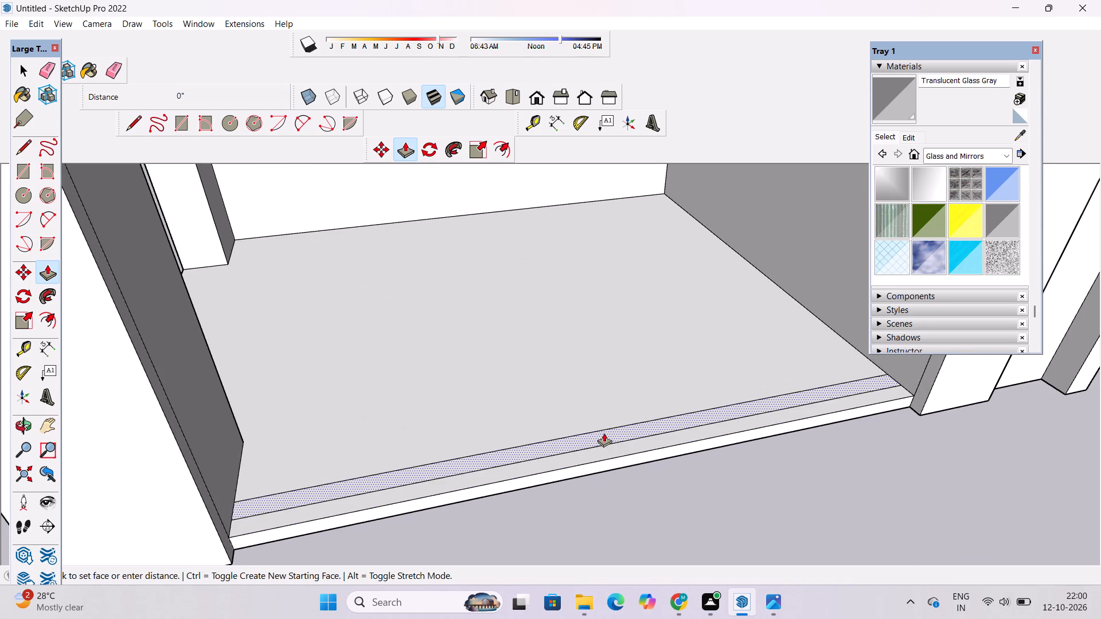
pyautogui.scroll(-4, 565, 392)
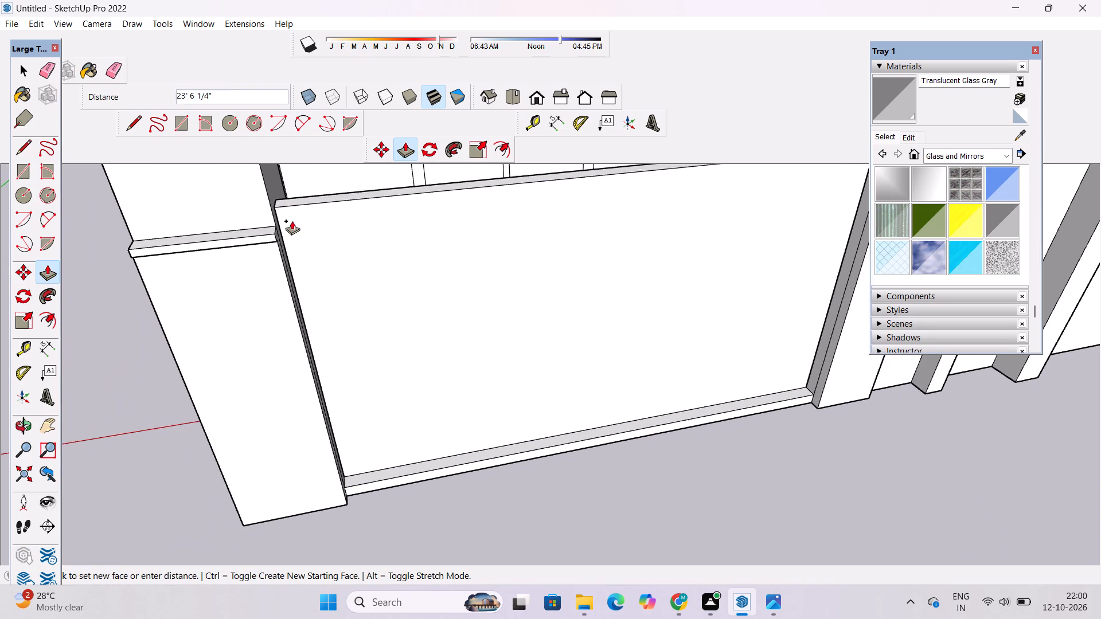
pyautogui.scroll(8, 292, 221)
pyautogui.scroll(4, 261, 263)
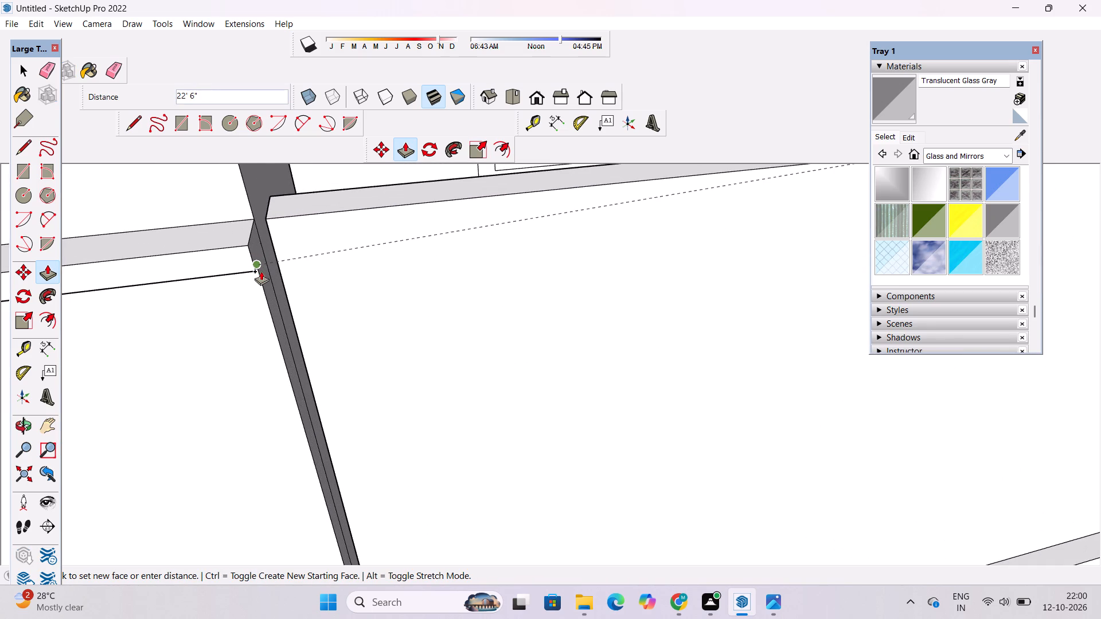
pyautogui.click(261, 271)
# Draw a thin rectangle about 7 3/4" by 28' along the floor edge of the ground-floor side opening, from side wall to corner pillar.
pyautogui.press('o')
pyautogui.scroll(-6, 261, 268)
pyautogui.moveTo(310, 328); pyautogui.dragTo(316, 247)
pyautogui.scroll(-5, 320, 230)
pyautogui.keyDown('shift'); pyautogui.moveTo(347, 249); pyautogui.dragTo(264, 273); pyautogui.keyUp('shift')
pyautogui.scroll(-6, 263, 272)
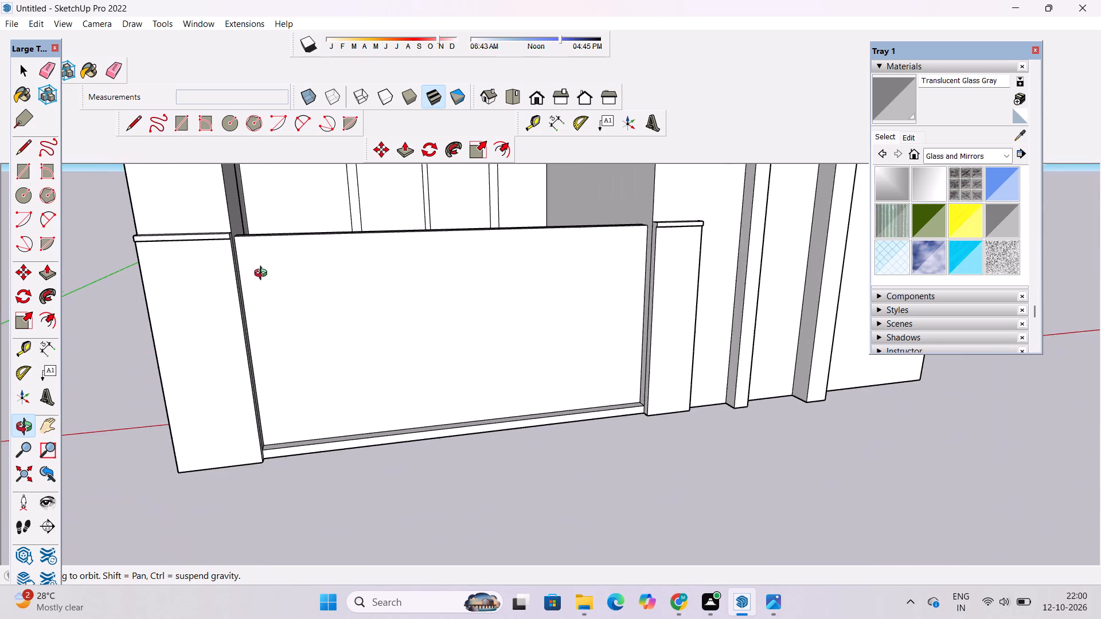
pyautogui.moveTo(343, 290); pyautogui.dragTo(249, 297)
pyautogui.moveTo(402, 301); pyautogui.dragTo(377, 336)
pyautogui.scroll(-6, 293, 300)
pyautogui.moveTo(178, 329); pyautogui.dragTo(470, 307)
pyautogui.keyDown('shift'); pyautogui.moveTo(388, 335); pyautogui.dragTo(407, 238); pyautogui.keyUp('shift')
pyautogui.moveTo(355, 314); pyautogui.dragTo(521, 381)
pyautogui.keyDown('shift'); pyautogui.moveTo(506, 410); pyautogui.dragTo(455, 213); pyautogui.keyUp('shift')
pyautogui.moveTo(474, 267); pyautogui.dragTo(433, 362)
pyautogui.keyDown('shift'); pyautogui.moveTo(417, 282); pyautogui.dragTo(446, 389); pyautogui.keyUp('shift')
pyautogui.moveTo(446, 391); pyautogui.dragTo(405, 403)
pyautogui.scroll(2, 375, 393)
pyautogui.keyDown('shift'); pyautogui.moveTo(382, 388); pyautogui.dragTo(414, 413); pyautogui.keyUp('shift')
pyautogui.moveTo(404, 412); pyautogui.dragTo(399, 405)
pyautogui.keyDown('shift'); pyautogui.moveTo(405, 397); pyautogui.dragTo(423, 395); pyautogui.keyUp('shift')
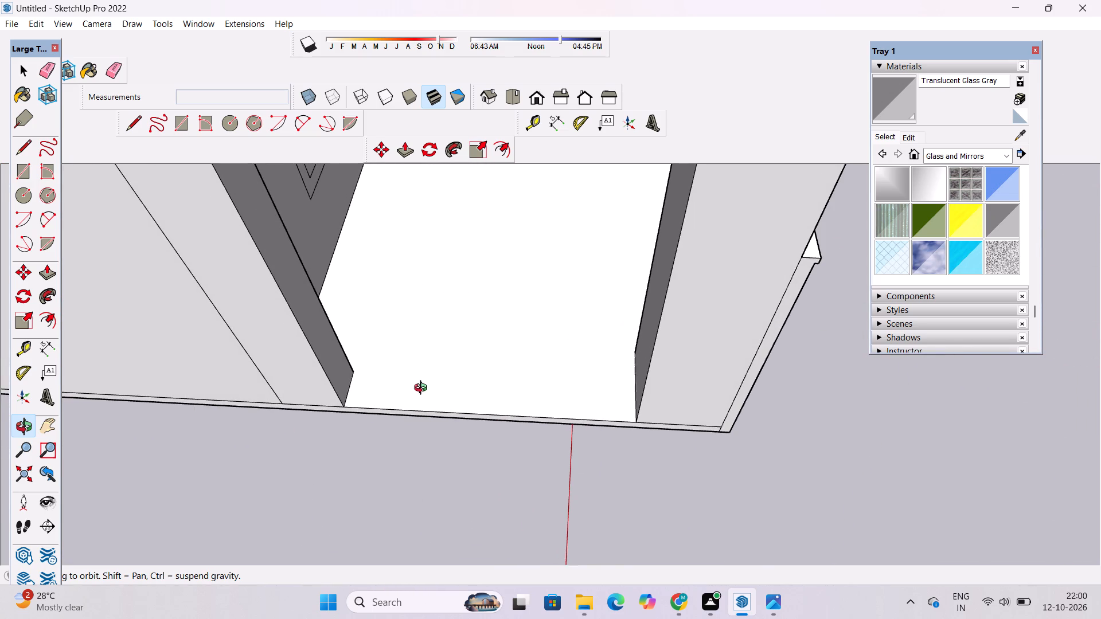
pyautogui.scroll(-5, 397, 382)
pyautogui.scroll(5, 367, 421)
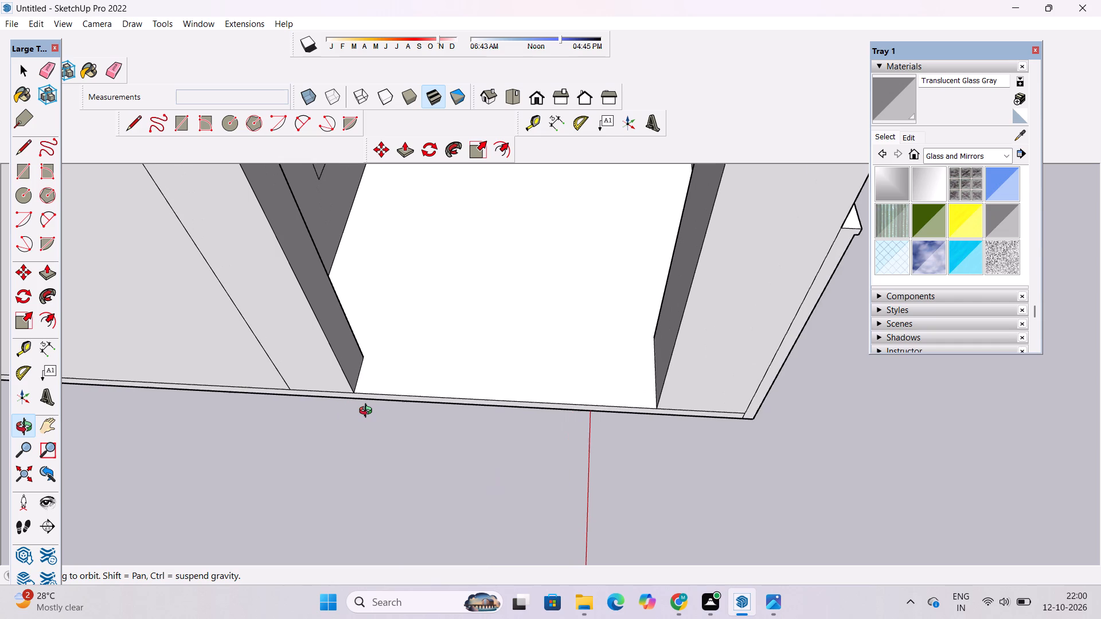
pyautogui.press('r')
pyautogui.scroll(9, 372, 395)
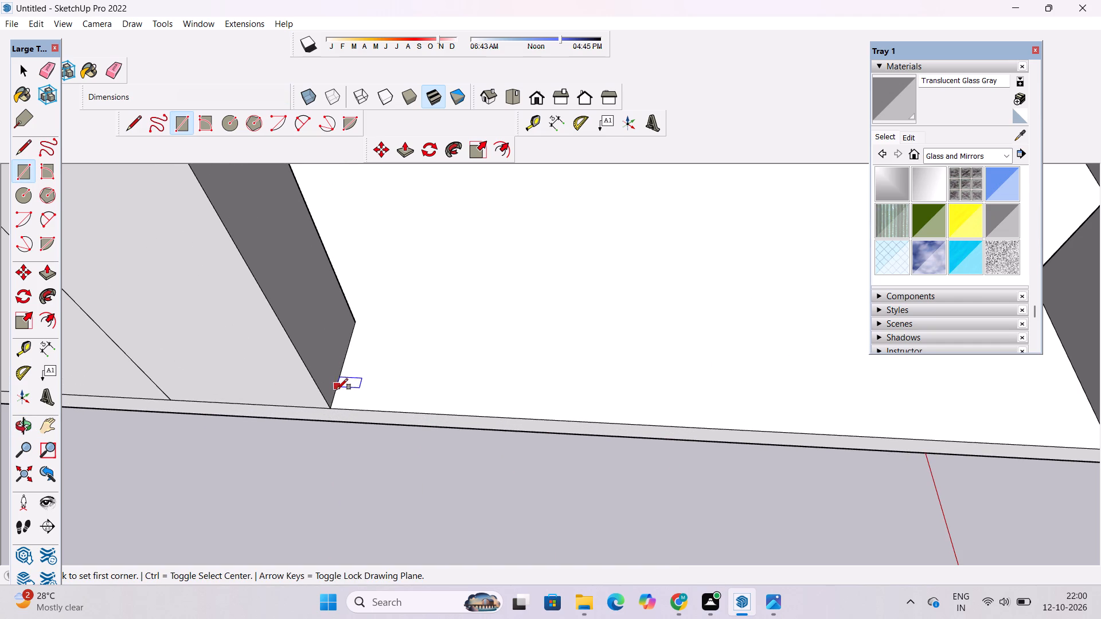
pyautogui.click(337, 393)
pyautogui.scroll(-10, 343, 385)
pyautogui.scroll(6, 421, 374)
pyautogui.scroll(-6, 421, 374)
pyautogui.scroll(5, 489, 374)
pyautogui.scroll(3, 756, 398)
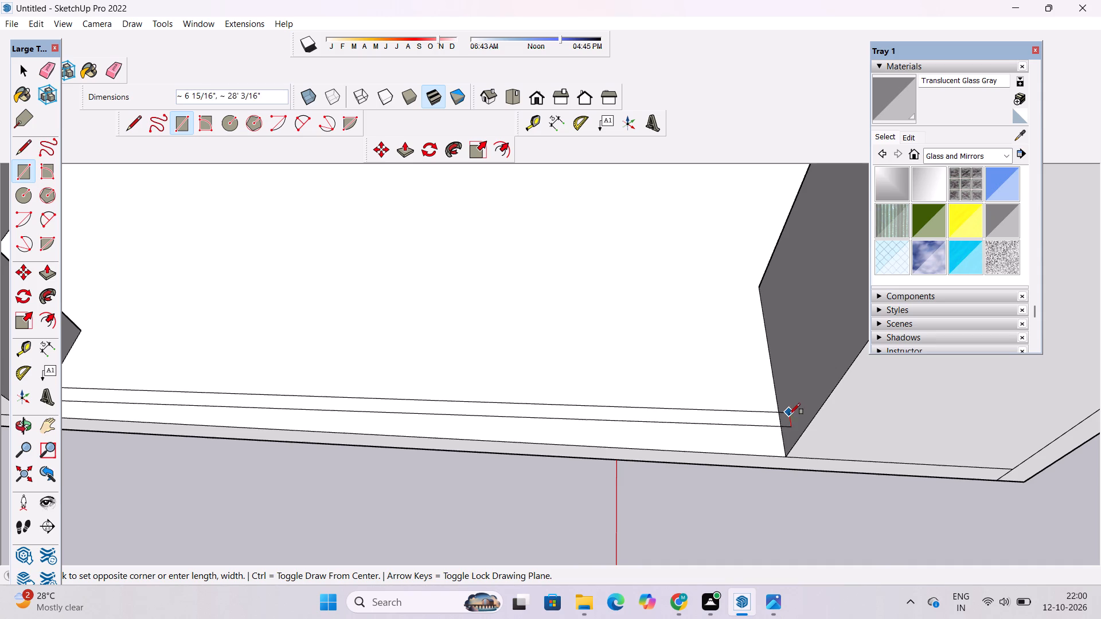
pyautogui.click(779, 424)
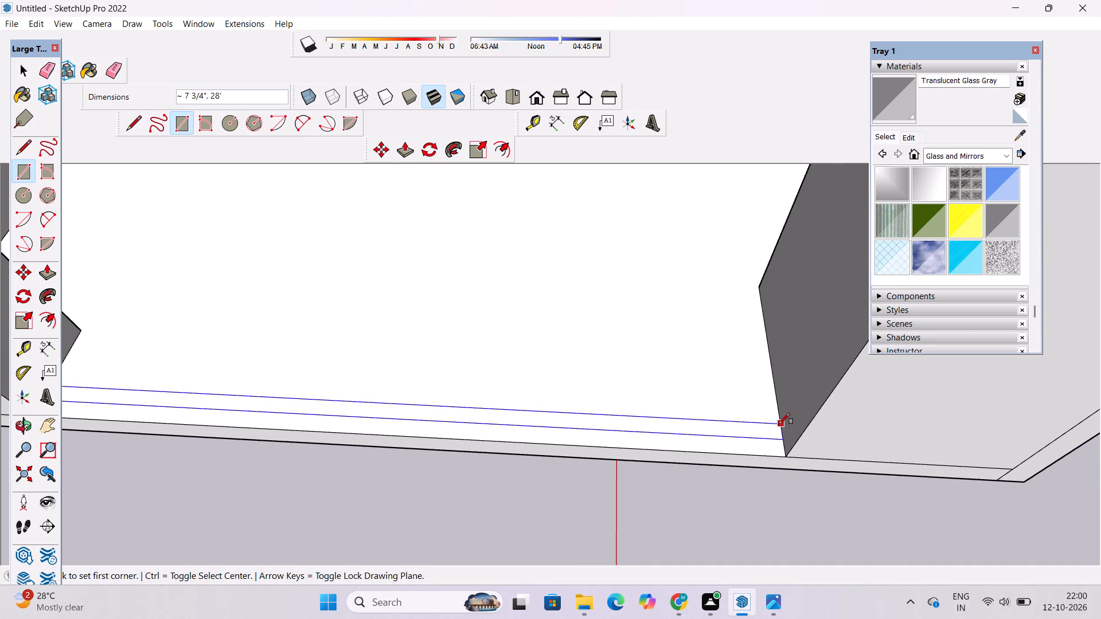
# Push/Pull the side opening's floor strip up 22' 6" to match the underside of the corner pillar base cap.
pyautogui.press('o')
pyautogui.scroll(-6, 752, 401)
pyautogui.moveTo(685, 464); pyautogui.dragTo(693, 414)
pyautogui.keyDown('shift'); pyautogui.moveTo(693, 414); pyautogui.dragTo(669, 430); pyautogui.keyUp('shift')
pyautogui.moveTo(663, 437); pyautogui.dragTo(691, 410)
pyautogui.scroll(-6, 692, 407)
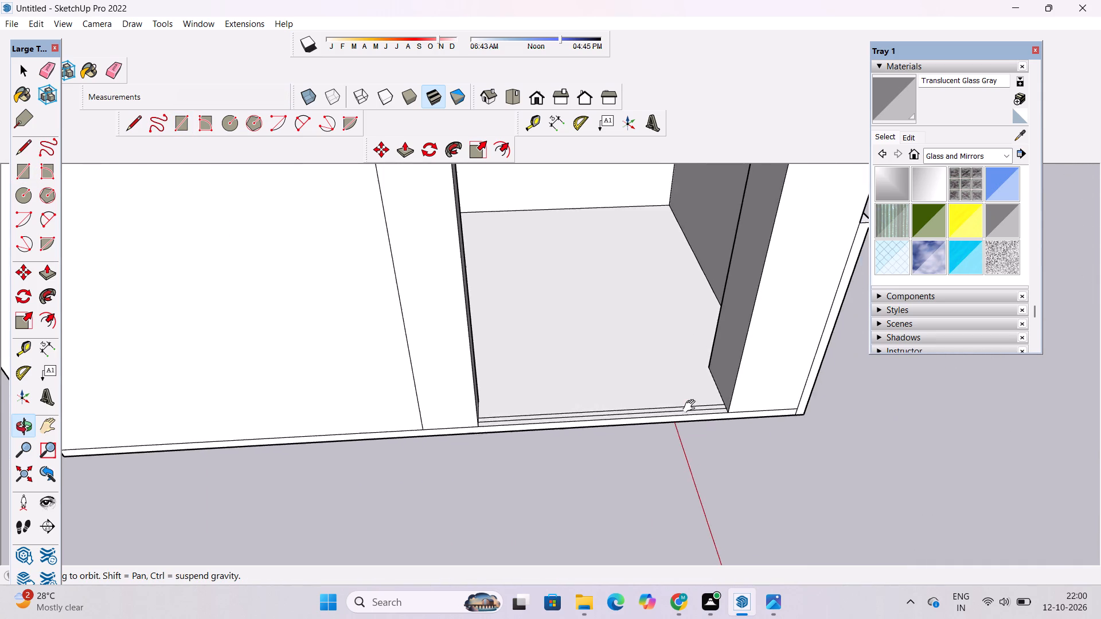
pyautogui.keyDown('shift'); pyautogui.moveTo(691, 408); pyautogui.dragTo(690, 434); pyautogui.keyUp('shift')
pyautogui.moveTo(688, 458); pyautogui.dragTo(699, 431)
pyautogui.keyDown('shift'); pyautogui.scroll(3, 700, 430); pyautogui.keyUp('shift')
pyautogui.keyDown('shift'); pyautogui.moveTo(688, 432); pyautogui.dragTo(638, 465); pyautogui.keyUp('shift')
pyautogui.scroll(-4, 638, 463)
pyautogui.moveTo(638, 463); pyautogui.dragTo(646, 478)
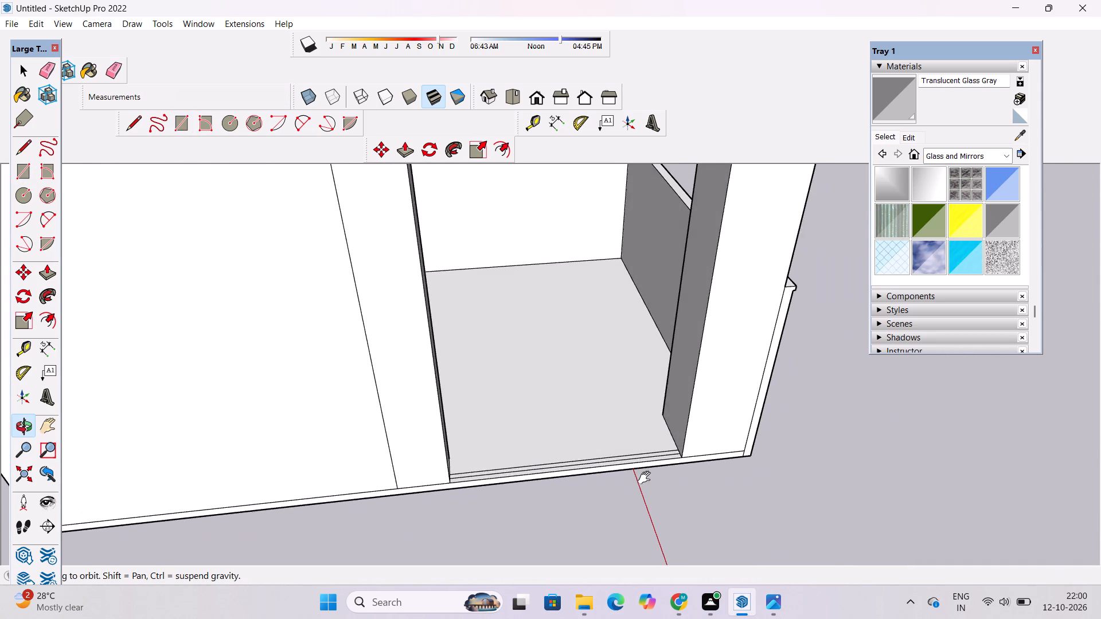
pyautogui.keyDown('shift'); pyautogui.scroll(4, 647, 478); pyautogui.keyUp('shift')
pyautogui.keyDown('shift'); pyautogui.moveTo(646, 475); pyautogui.dragTo(665, 473); pyautogui.keyUp('shift')
pyautogui.keyDown('shift'); pyautogui.moveTo(667, 472); pyautogui.dragTo(624, 486); pyautogui.keyUp('shift')
pyautogui.moveTo(626, 487); pyautogui.dragTo(659, 485)
pyautogui.press('p')
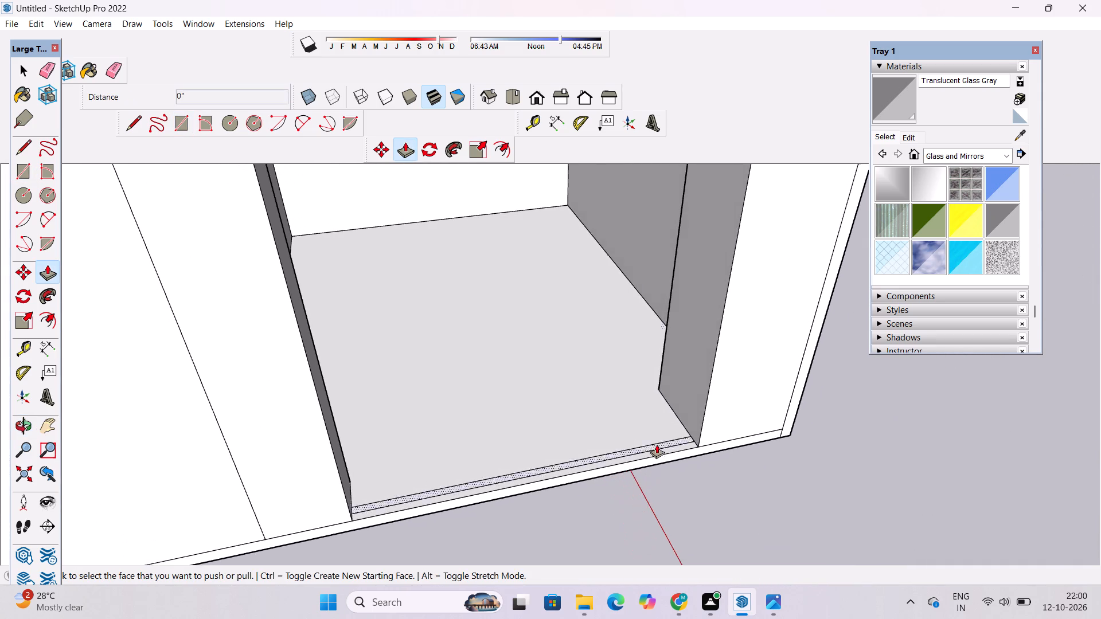
pyautogui.scroll(7, 656, 442)
pyautogui.click(655, 449)
pyautogui.scroll(-8, 655, 437)
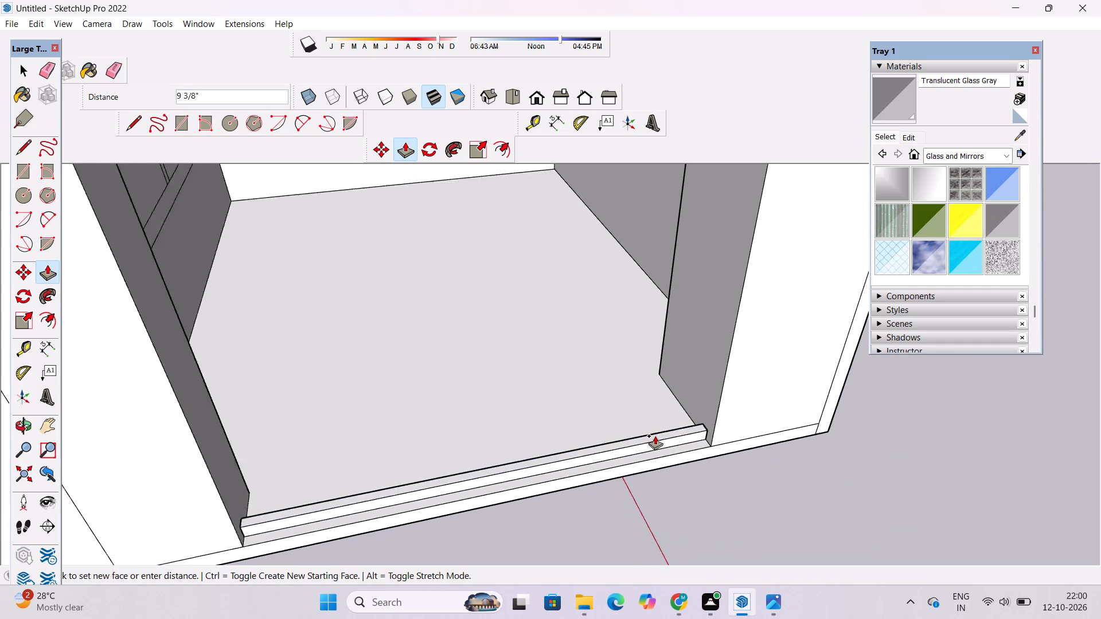
pyautogui.scroll(-2, 655, 436)
pyautogui.click(824, 221)
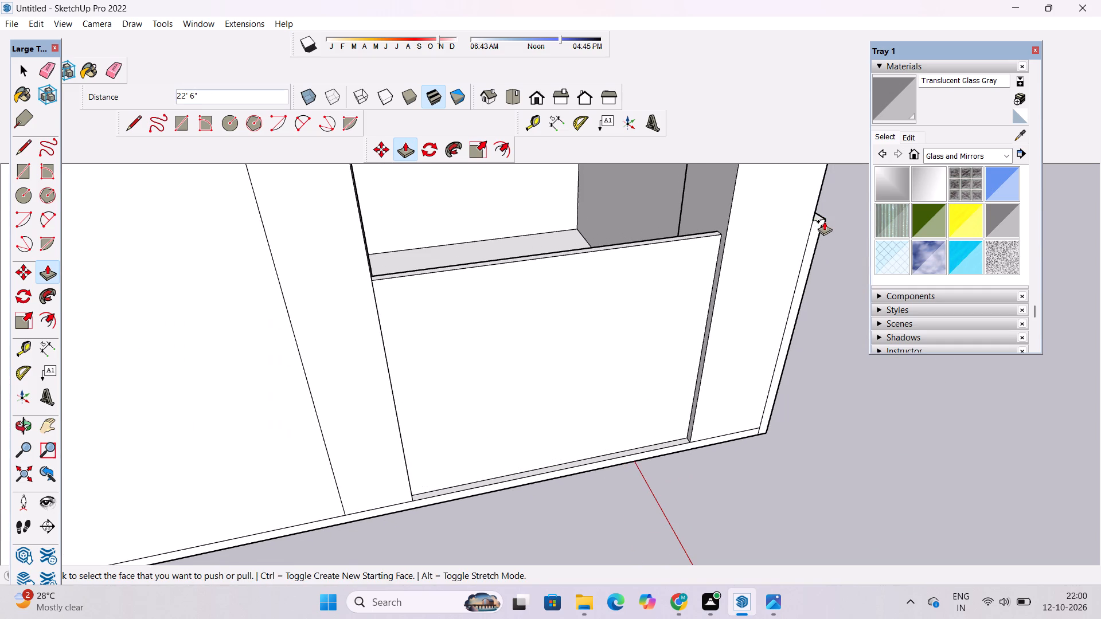
# Examine the front and side low walls around the ground-floor corner pillar from several angles.
pyautogui.press('o')
pyautogui.scroll(-7, 795, 238)
pyautogui.moveTo(904, 367); pyautogui.dragTo(651, 395)
pyautogui.moveTo(717, 424); pyautogui.dragTo(603, 424)
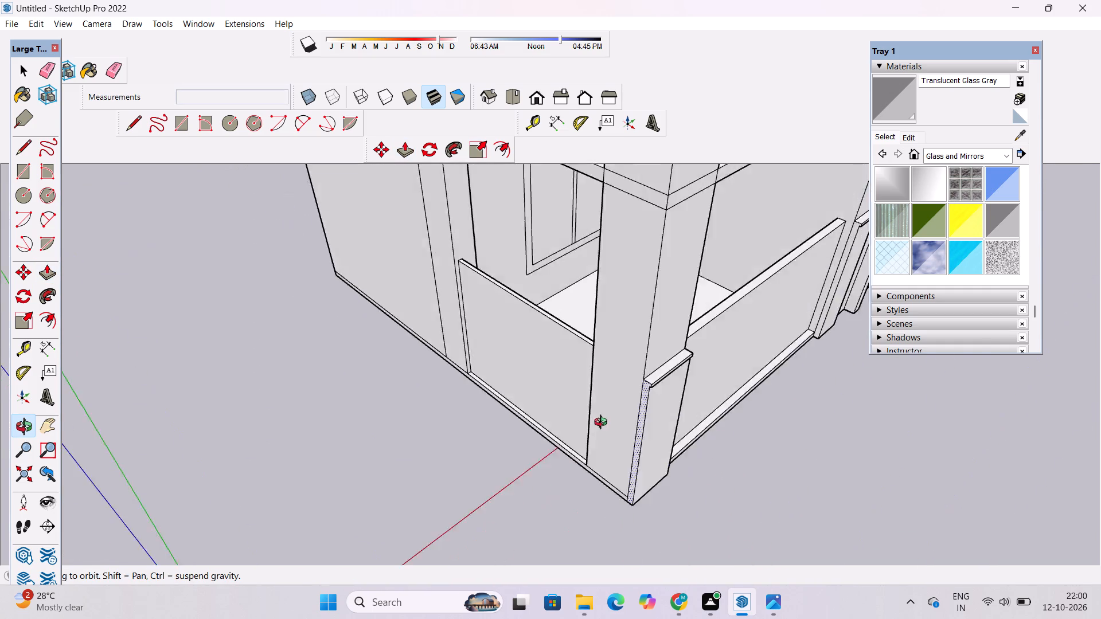
pyautogui.moveTo(603, 424); pyautogui.dragTo(589, 424)
pyautogui.keyDown('shift'); pyautogui.moveTo(619, 414); pyautogui.dragTo(573, 396); pyautogui.keyUp('shift')
pyautogui.scroll(3, 577, 398)
pyautogui.moveTo(557, 415); pyautogui.dragTo(624, 377)
pyautogui.moveTo(553, 424); pyautogui.dragTo(614, 384)
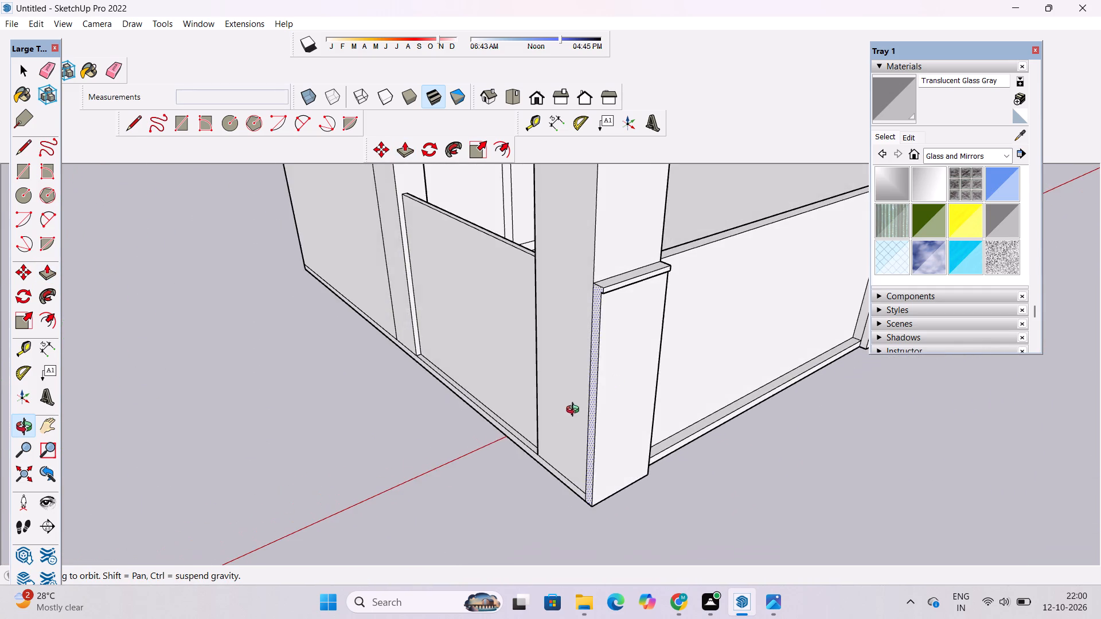
pyautogui.scroll(2, 556, 419)
pyautogui.keyDown('shift'); pyautogui.moveTo(604, 408); pyautogui.dragTo(514, 428); pyautogui.keyUp('shift')
pyautogui.scroll(-5, 667, 381)
pyautogui.moveTo(800, 395); pyautogui.dragTo(565, 398)
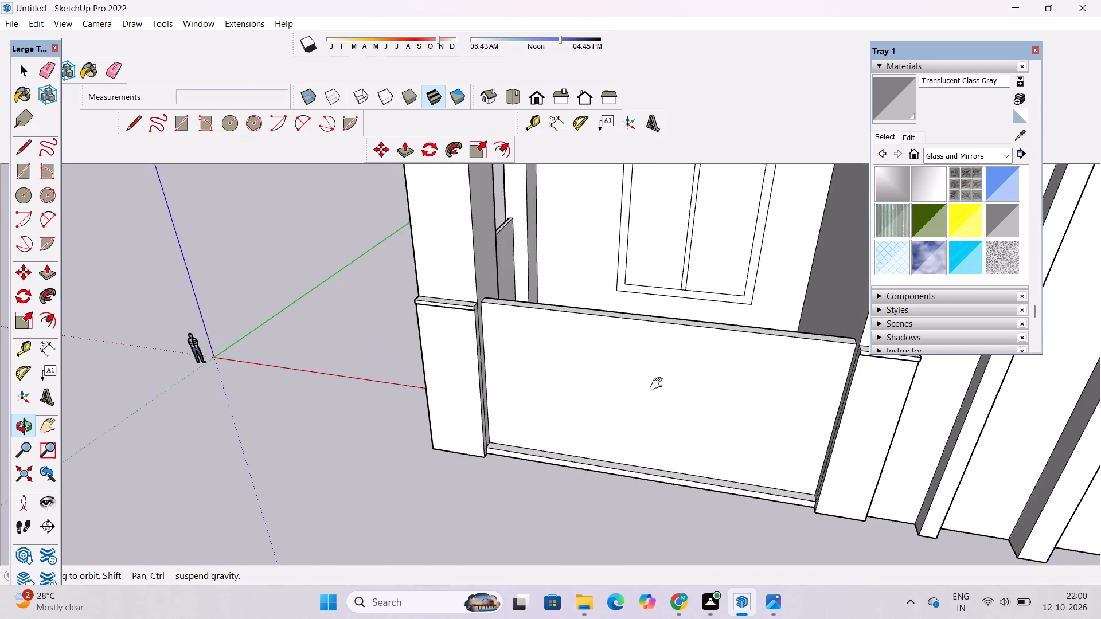
pyautogui.keyDown('shift'); pyautogui.moveTo(659, 384); pyautogui.dragTo(580, 385); pyautogui.keyUp('shift')
pyautogui.moveTo(511, 405); pyautogui.dragTo(724, 391)
pyautogui.keyDown('shift'); pyautogui.scroll(-5, 719, 380); pyautogui.keyUp('shift')
pyautogui.moveTo(703, 369); pyautogui.dragTo(652, 399)
pyautogui.moveTo(518, 441); pyautogui.dragTo(678, 327)
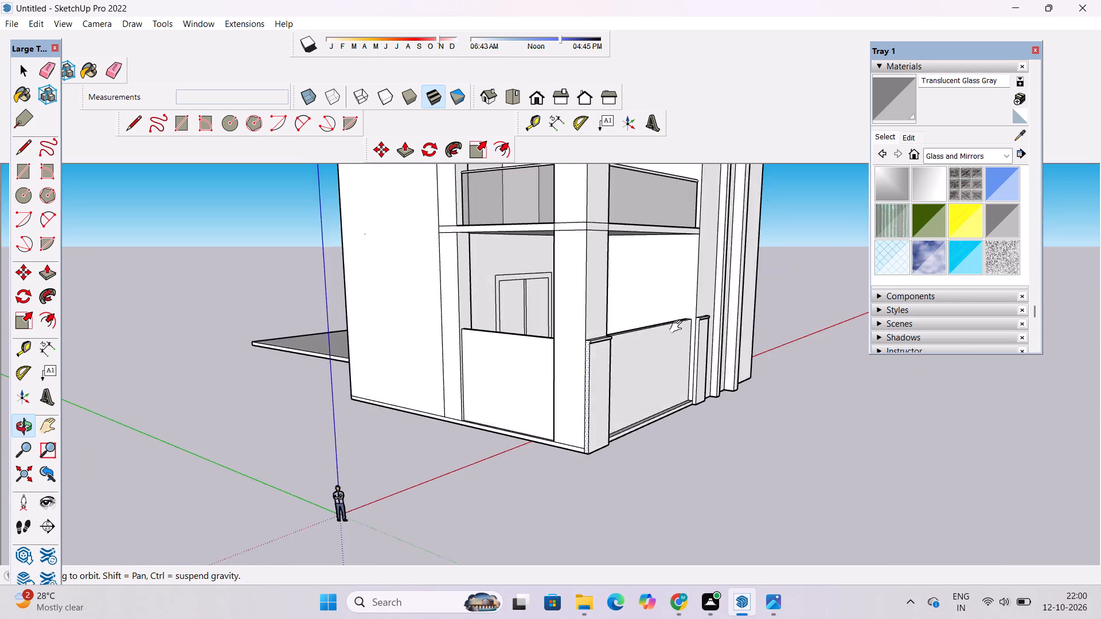
pyautogui.keyDown('shift'); pyautogui.moveTo(671, 343); pyautogui.dragTo(636, 400); pyautogui.keyUp('shift')
pyautogui.moveTo(642, 404); pyautogui.dragTo(547, 414)
pyautogui.scroll(3, 596, 391)
pyautogui.keyDown('shift'); pyautogui.moveTo(649, 390); pyautogui.dragTo(637, 394); pyautogui.keyUp('shift')
pyautogui.press('o')
pyautogui.scroll(-4, 604, 371)
pyautogui.moveTo(666, 386); pyautogui.dragTo(584, 410)
pyautogui.scroll(3, 590, 407)
pyautogui.keyDown('shift'); pyautogui.moveTo(576, 407); pyautogui.dragTo(569, 444); pyautogui.keyUp('shift')
pyautogui.moveTo(536, 425); pyautogui.dragTo(633, 422)
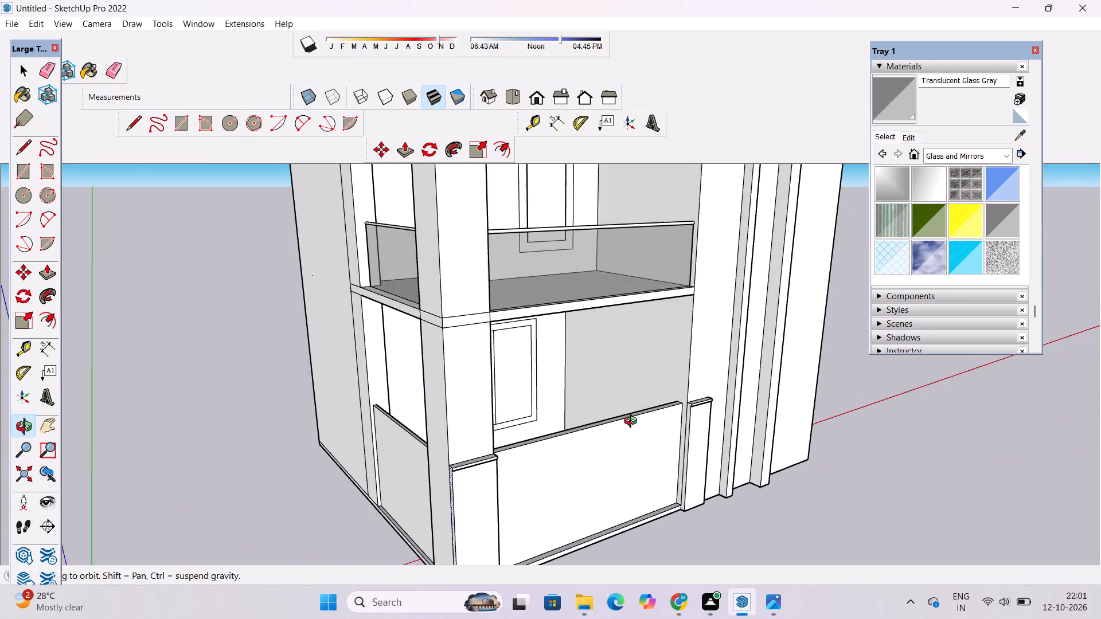
# Examine the whole house and the glass railings of the upper terrace and balcony.
pyautogui.scroll(-8, 634, 419)
pyautogui.keyDown('shift'); pyautogui.moveTo(638, 405); pyautogui.dragTo(622, 441); pyautogui.keyUp('shift')
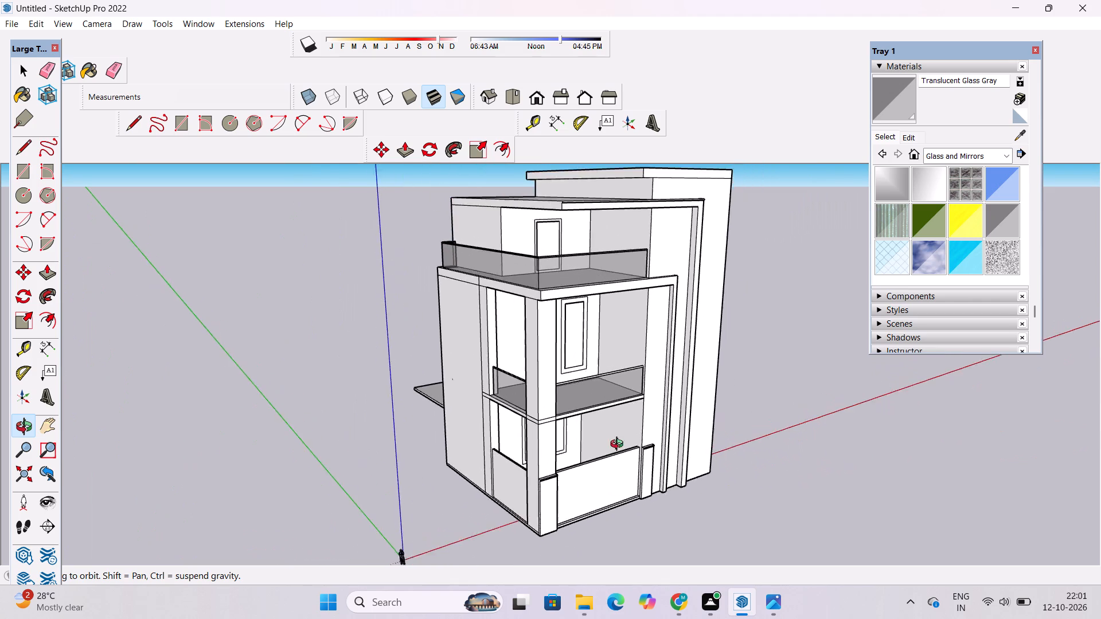
pyautogui.moveTo(598, 449); pyautogui.dragTo(528, 449)
pyautogui.scroll(3, 547, 408)
pyautogui.moveTo(634, 398); pyautogui.dragTo(548, 413)
pyautogui.scroll(3, 495, 417)
pyautogui.moveTo(417, 409); pyautogui.dragTo(612, 405)
pyautogui.scroll(-5, 552, 391)
pyautogui.keyDown('shift'); pyautogui.moveTo(491, 359); pyautogui.dragTo(460, 418); pyautogui.keyUp('shift')
pyautogui.scroll(10, 514, 244)
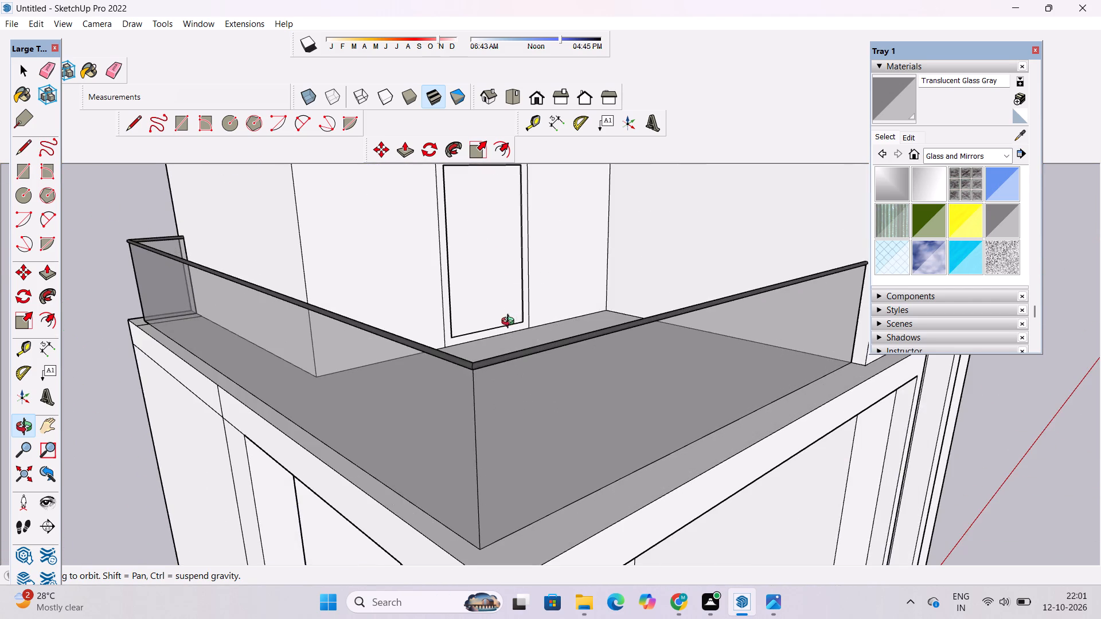
pyautogui.moveTo(510, 323); pyautogui.dragTo(442, 302)
pyautogui.keyDown('shift'); pyautogui.scroll(-13, 436, 288); pyautogui.keyUp('shift')
pyautogui.moveTo(479, 388); pyautogui.dragTo(288, 424)
pyautogui.moveTo(380, 468); pyautogui.dragTo(463, 401)
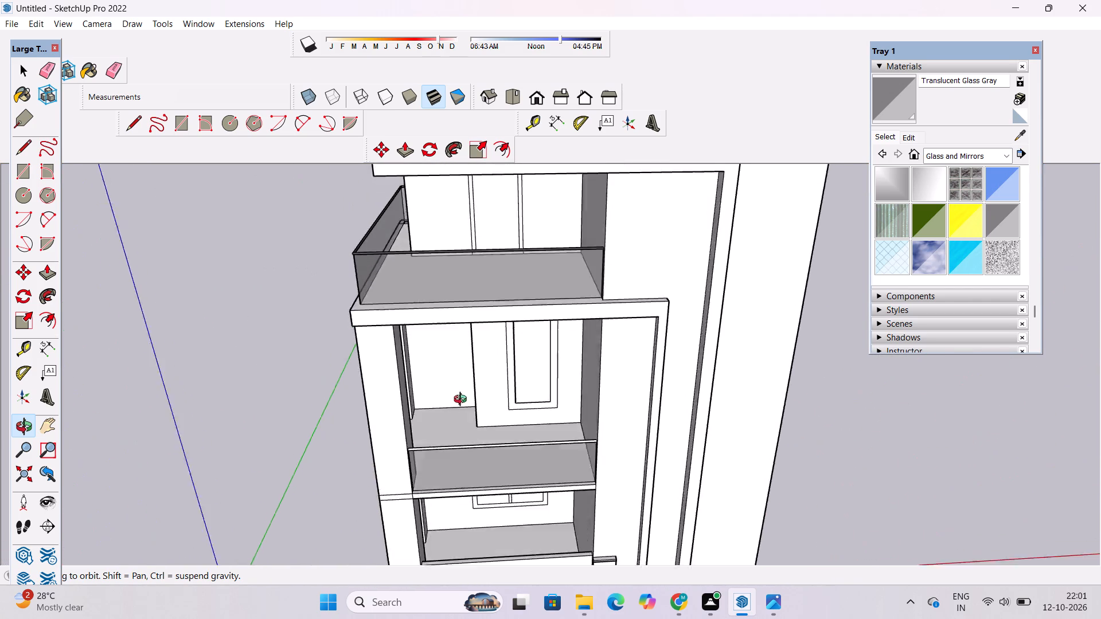
# Paint the handrails of the first-floor front and side glass railings with 0136_Charcoal from the Colors-Named collection.
pyautogui.moveTo(463, 401); pyautogui.dragTo(508, 375)
pyautogui.moveTo(396, 479); pyautogui.dragTo(425, 422)
pyautogui.moveTo(421, 422); pyautogui.dragTo(521, 422)
pyautogui.scroll(4, 495, 412)
pyautogui.keyDown('shift'); pyautogui.moveTo(487, 404); pyautogui.dragTo(448, 429); pyautogui.keyUp('shift')
pyautogui.moveTo(448, 433); pyautogui.dragTo(506, 433)
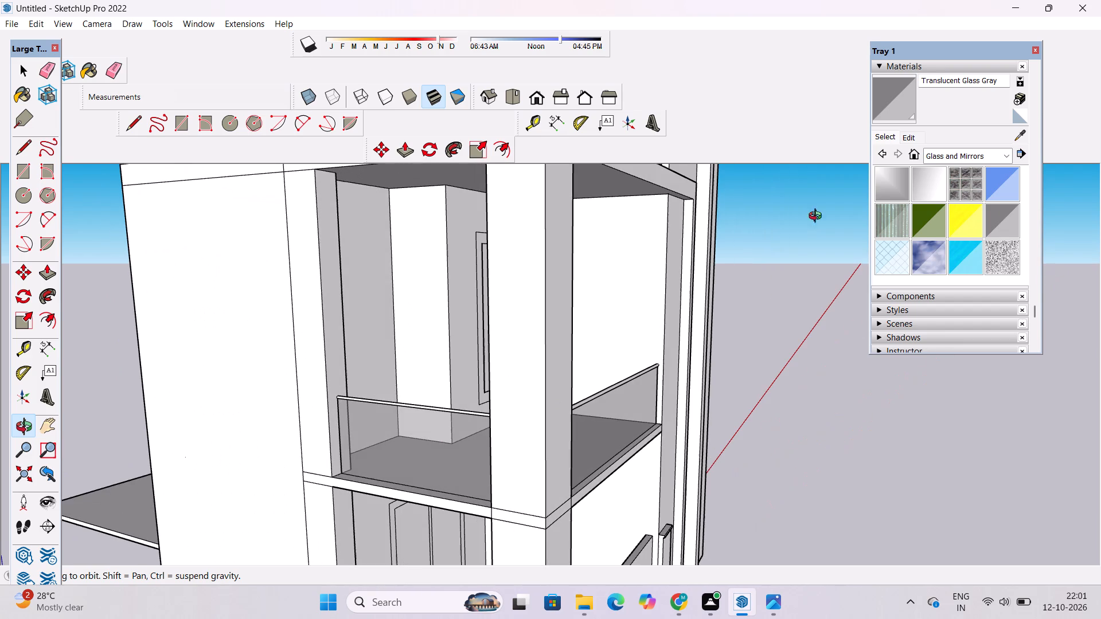
pyautogui.click(936, 154)
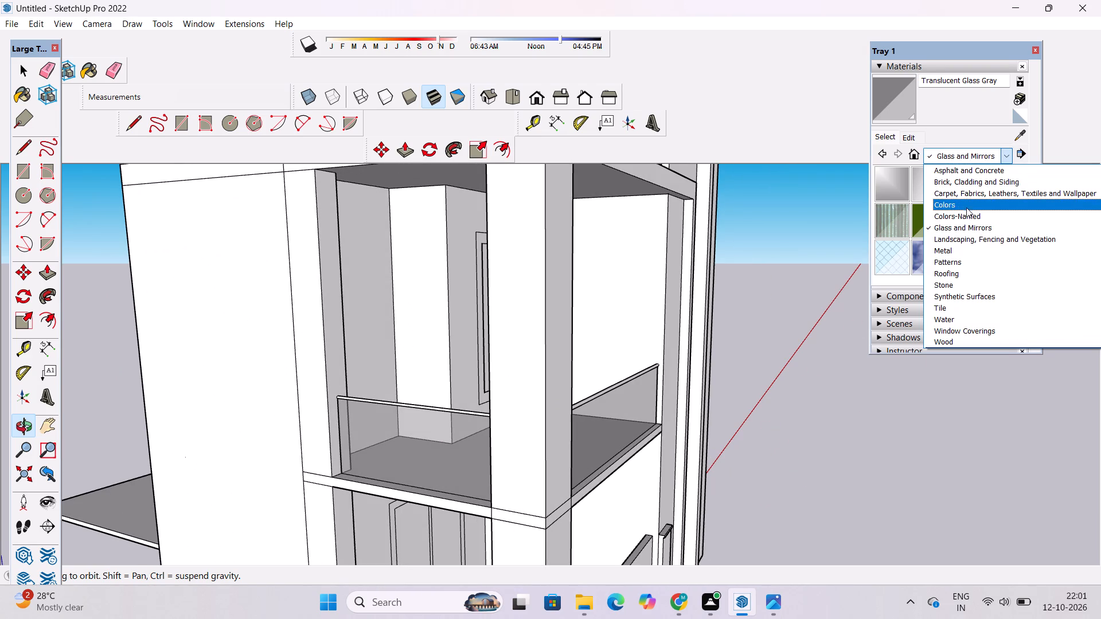
pyautogui.click(968, 214)
pyautogui.scroll(-7, 960, 232)
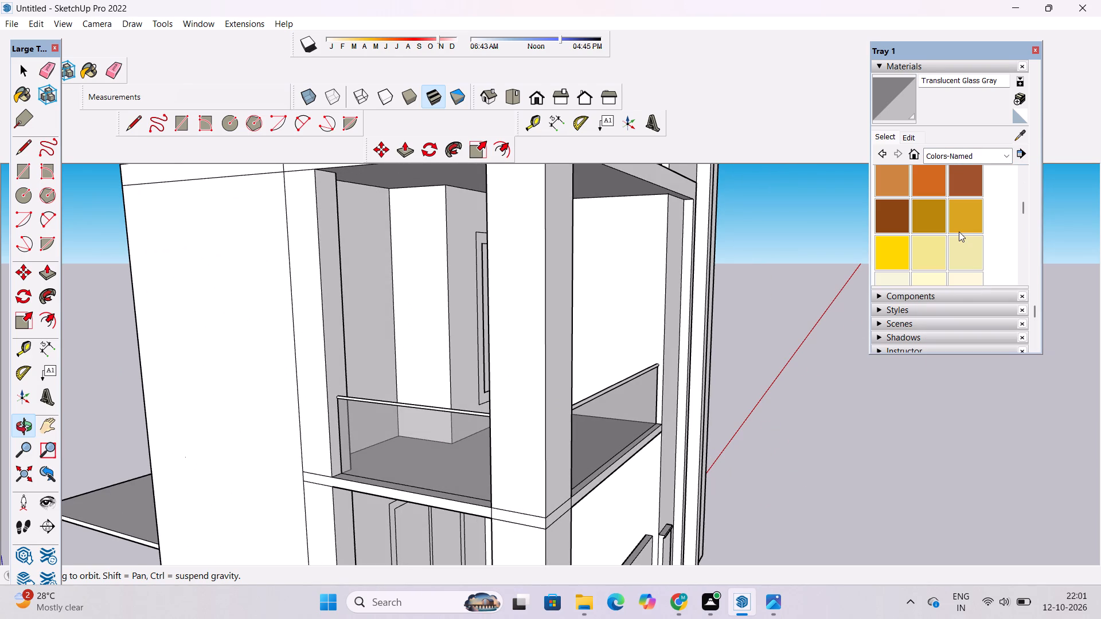
pyautogui.scroll(-10, 959, 232)
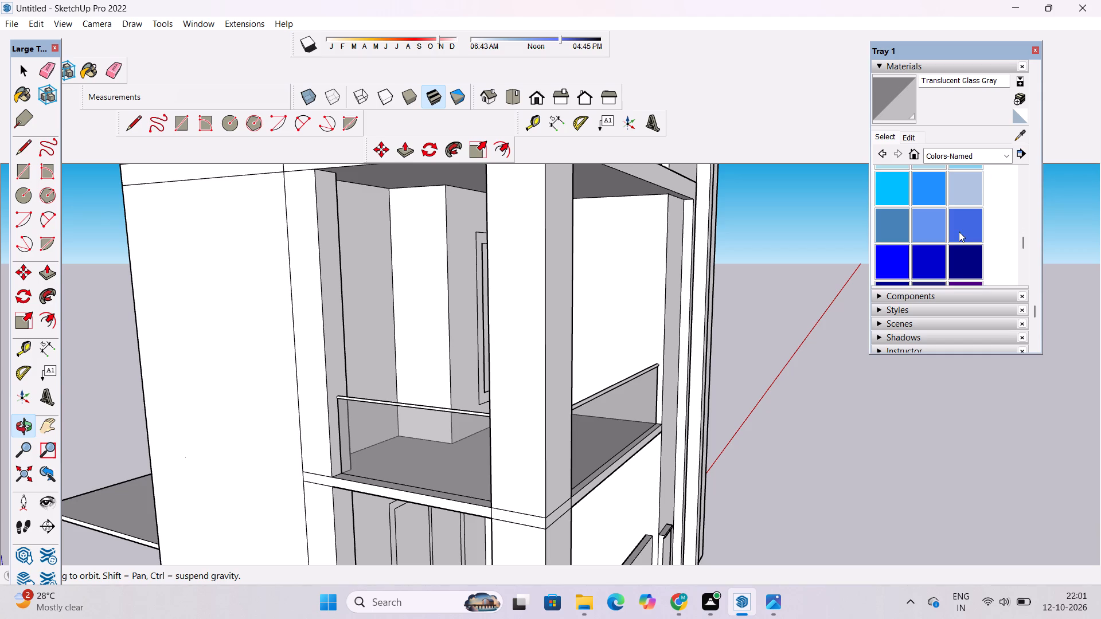
pyautogui.scroll(-10, 959, 232)
pyautogui.click(901, 175)
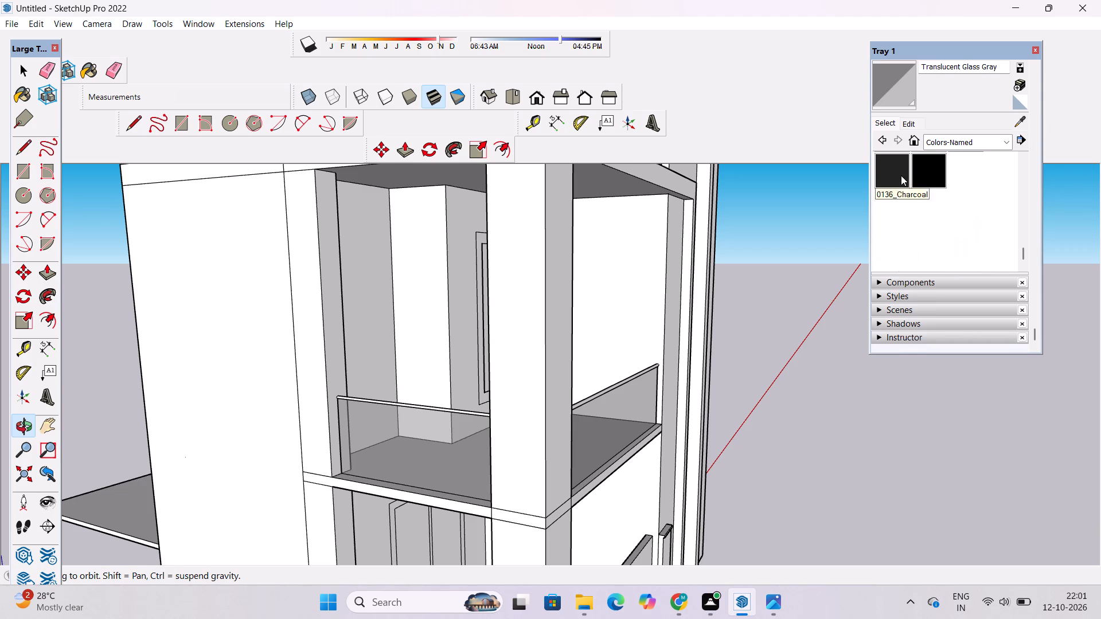
pyautogui.scroll(9, 616, 418)
pyautogui.click(612, 346)
pyautogui.scroll(-3, 661, 322)
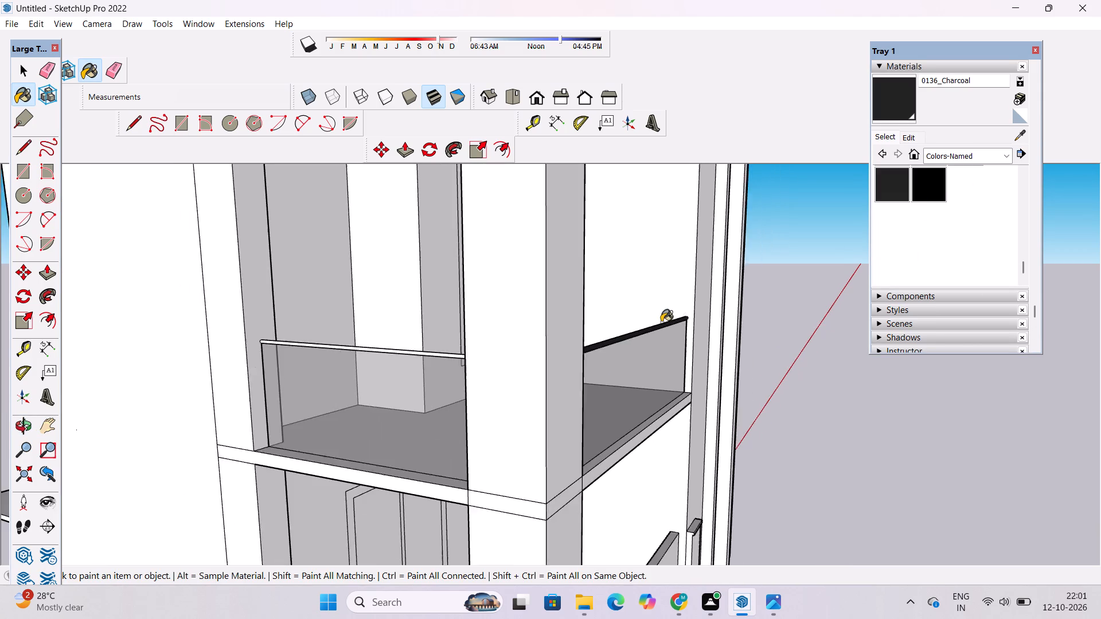
pyautogui.scroll(-6, 661, 322)
pyautogui.scroll(9, 522, 348)
pyautogui.click(537, 333)
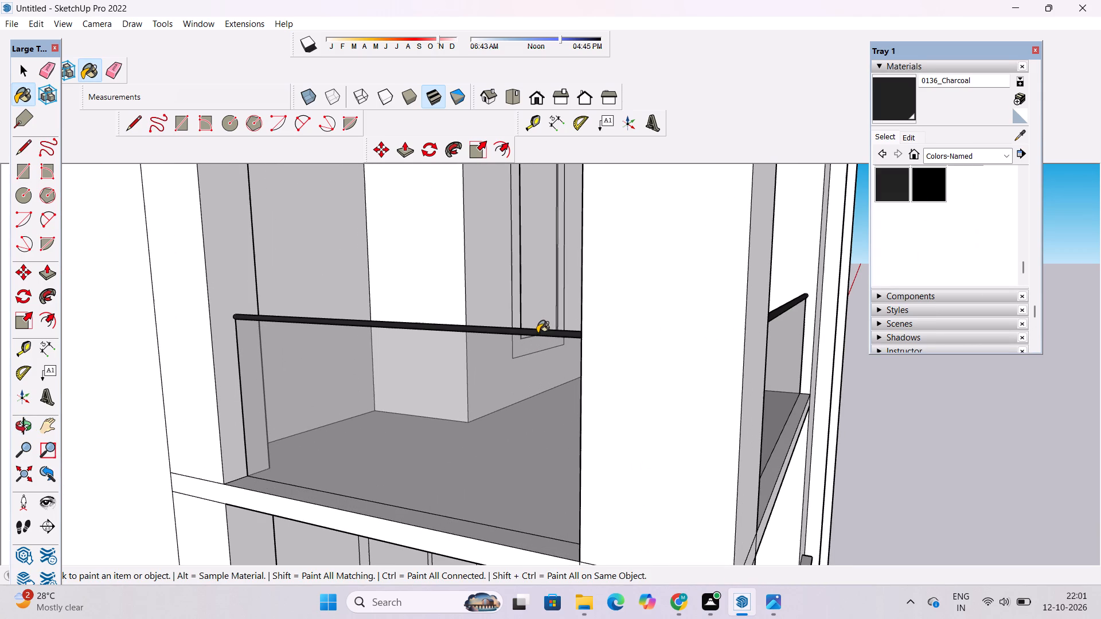
# Examine the ground-floor front low wall, its end pillars with base caps, and the corner pillar from several angles.
pyautogui.press('o')
pyautogui.scroll(-6, 533, 324)
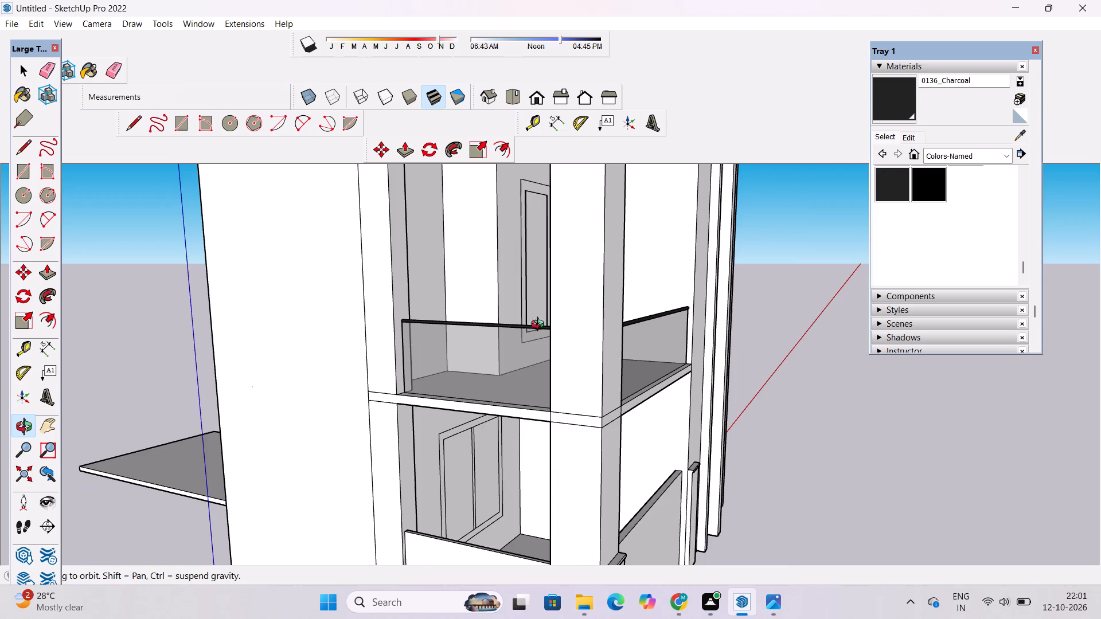
pyautogui.moveTo(569, 324); pyautogui.dragTo(469, 357)
pyautogui.moveTo(564, 354); pyautogui.dragTo(487, 354)
pyautogui.scroll(3, 551, 356)
pyautogui.keyDown('shift'); pyautogui.moveTo(598, 350); pyautogui.dragTo(508, 318); pyautogui.keyUp('shift')
pyautogui.scroll(-6, 507, 316)
pyautogui.moveTo(518, 349); pyautogui.dragTo(598, 445)
pyautogui.moveTo(598, 445); pyautogui.dragTo(550, 336)
pyautogui.scroll(8, 626, 389)
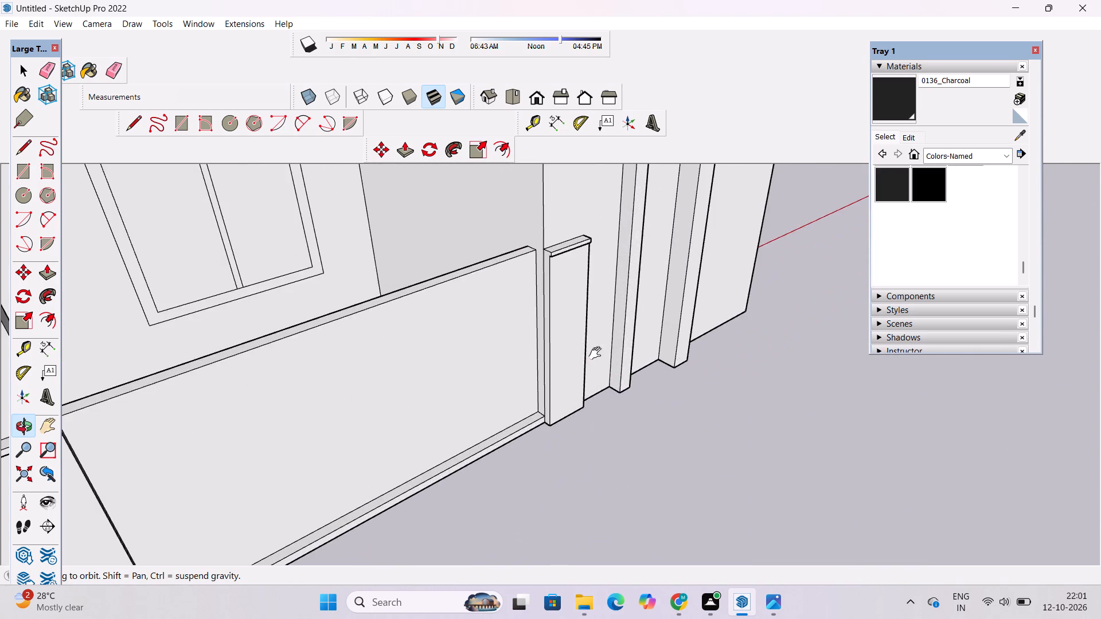
pyautogui.keyDown('shift'); pyautogui.moveTo(598, 353); pyautogui.dragTo(639, 438); pyautogui.keyUp('shift')
pyautogui.moveTo(624, 409); pyautogui.dragTo(602, 332)
pyautogui.scroll(5, 597, 308)
pyautogui.moveTo(599, 308); pyautogui.dragTo(463, 329)
pyautogui.keyDown('shift'); pyautogui.moveTo(408, 341); pyautogui.dragTo(501, 351); pyautogui.keyUp('shift')
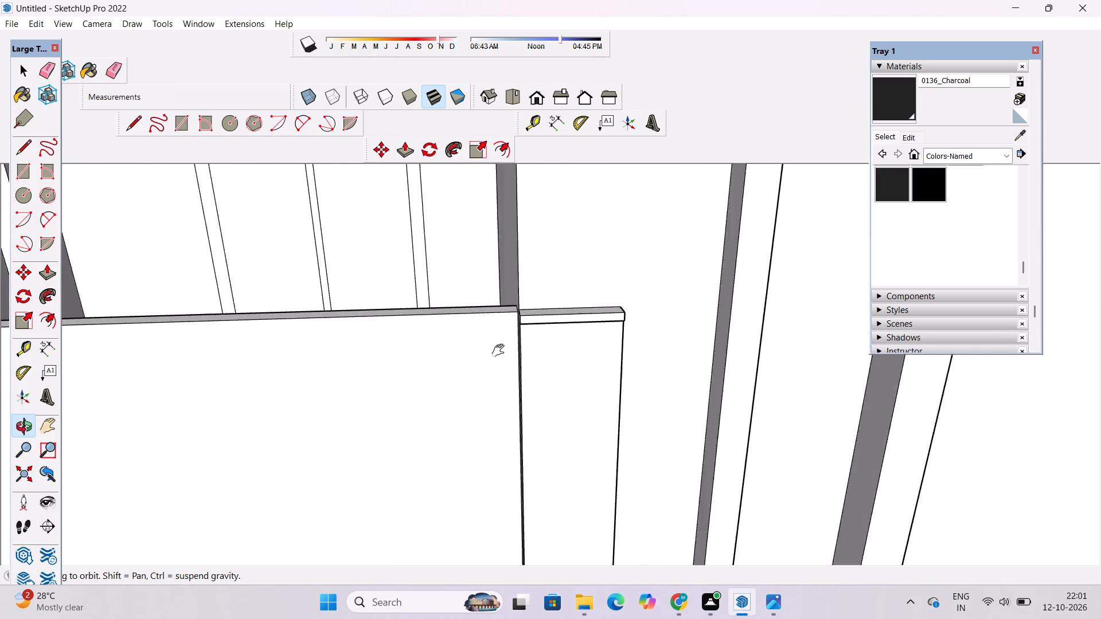
pyautogui.keyDown('shift'); pyautogui.moveTo(501, 351); pyautogui.dragTo(616, 351); pyautogui.keyUp('shift')
pyautogui.scroll(-4, 616, 351)
pyautogui.moveTo(643, 354); pyautogui.dragTo(601, 371)
pyautogui.scroll(-5, 537, 376)
pyautogui.moveTo(425, 406); pyautogui.dragTo(511, 445)
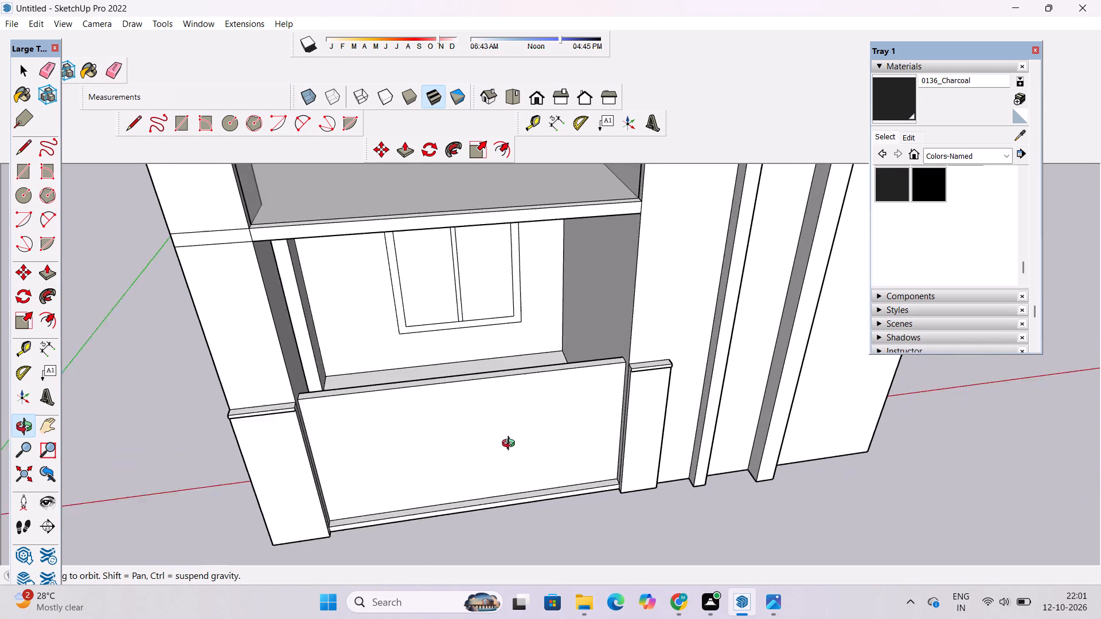
pyautogui.moveTo(511, 445); pyautogui.dragTo(512, 445)
pyautogui.keyDown('shift'); pyautogui.moveTo(461, 467); pyautogui.dragTo(711, 428); pyautogui.keyUp('shift')
pyautogui.moveTo(608, 417); pyautogui.dragTo(579, 428)
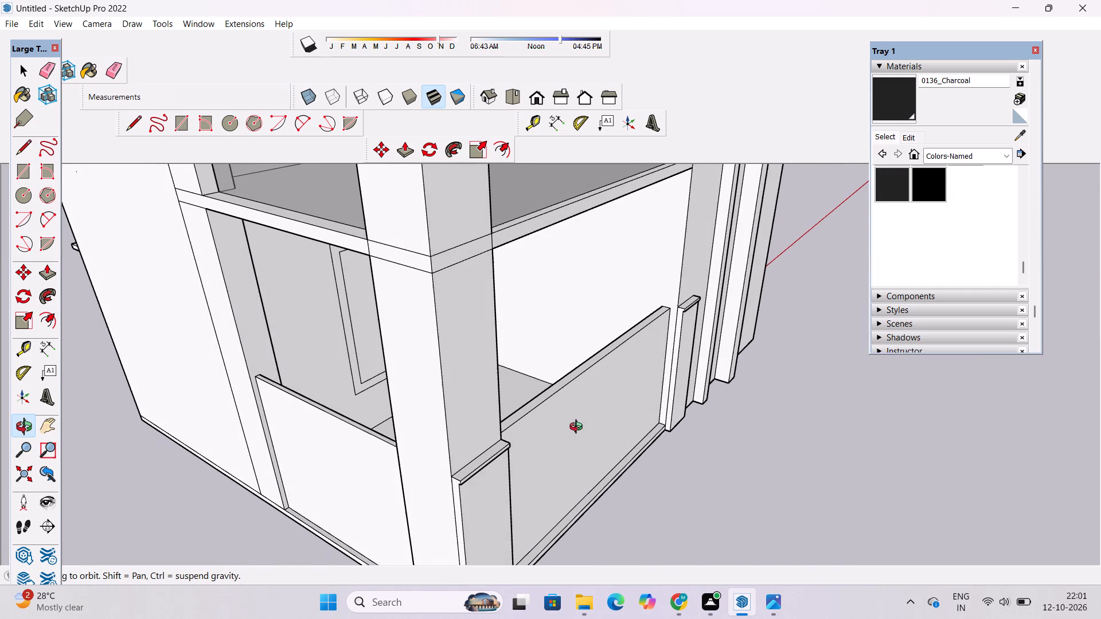
pyautogui.keyDown('shift'); pyautogui.moveTo(577, 419); pyautogui.dragTo(577, 389); pyautogui.keyUp('shift')
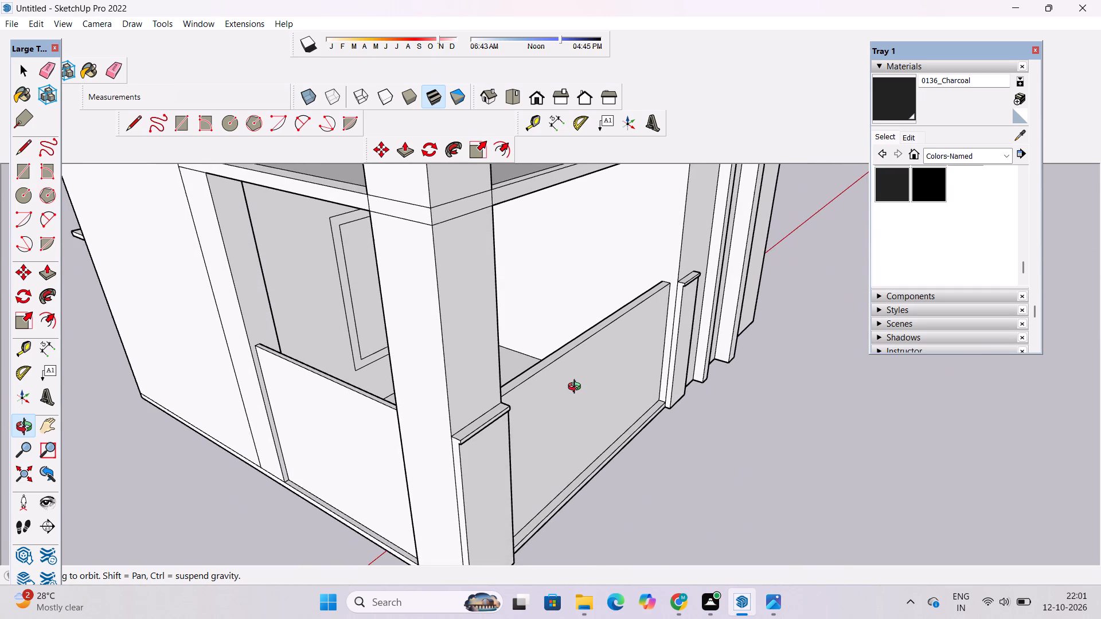
pyautogui.moveTo(577, 388); pyautogui.dragTo(570, 395)
pyautogui.scroll(1, 570, 395)
pyautogui.keyDown('shift'); pyautogui.moveTo(572, 394); pyautogui.dragTo(556, 403); pyautogui.keyUp('shift')
pyautogui.scroll(-4, 556, 403)
# Push/Pull the inner face of the ground-floor front low wall by about 3 11/16".
pyautogui.moveTo(514, 421); pyautogui.dragTo(684, 436)
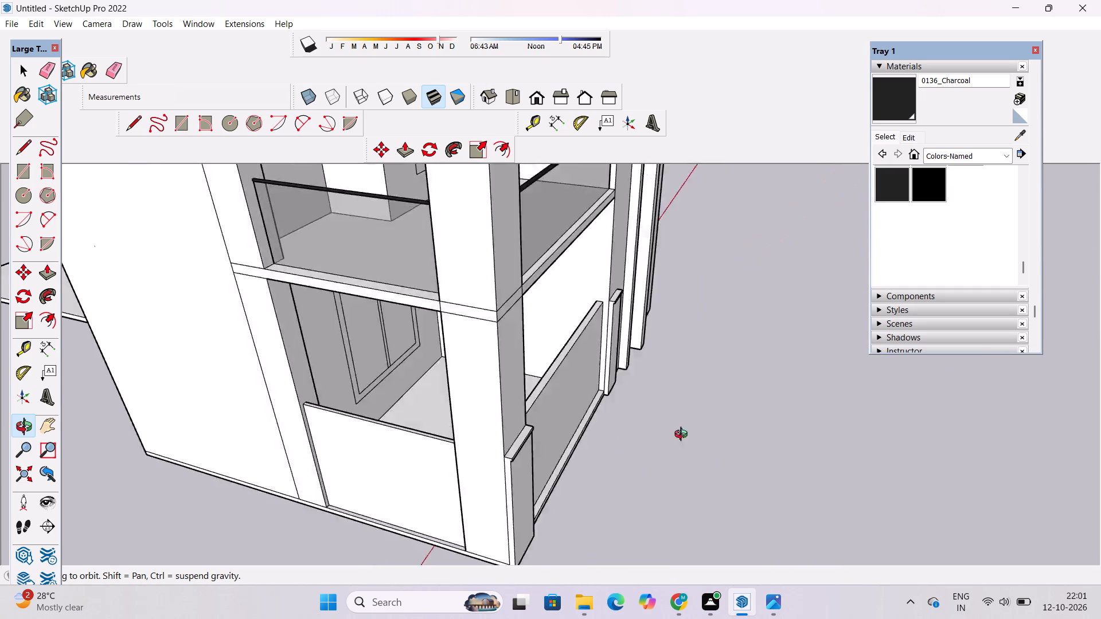
pyautogui.moveTo(684, 436); pyautogui.dragTo(721, 435)
pyautogui.scroll(3, 573, 434)
pyautogui.moveTo(519, 440); pyautogui.dragTo(625, 434)
pyautogui.keyDown('shift'); pyautogui.moveTo(583, 438); pyautogui.dragTo(545, 457); pyautogui.keyUp('shift')
pyautogui.scroll(3, 507, 456)
pyautogui.moveTo(489, 461); pyautogui.dragTo(488, 441)
pyautogui.scroll(-3, 489, 438)
pyautogui.keyDown('shift'); pyautogui.click(489, 438); pyautogui.keyUp('shift')
pyautogui.keyDown('shift'); pyautogui.moveTo(483, 444); pyautogui.dragTo(499, 412); pyautogui.keyUp('shift')
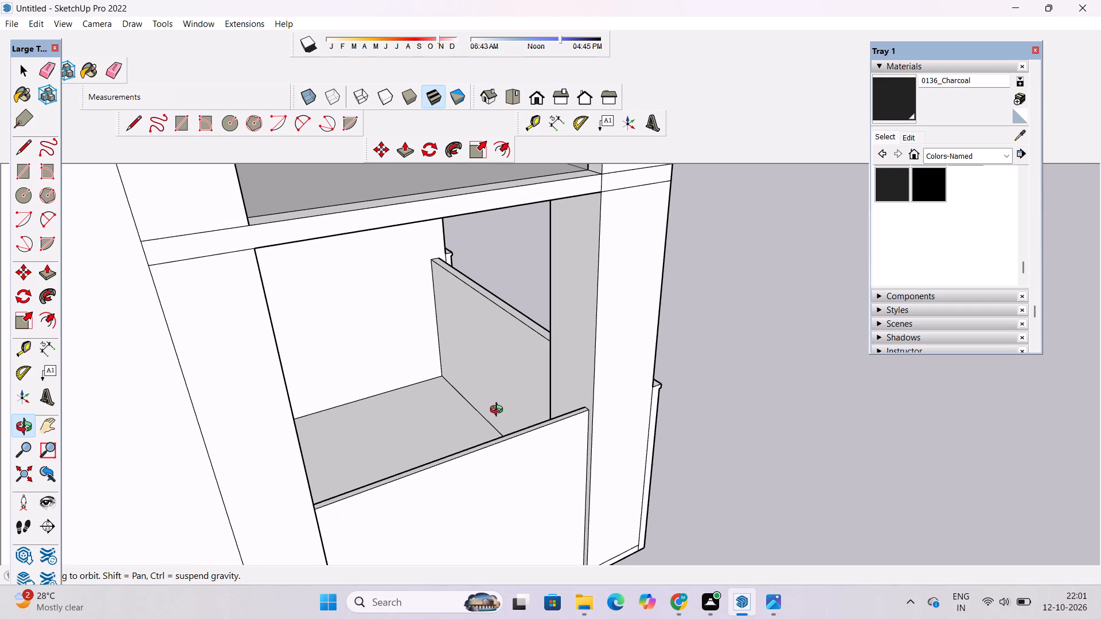
pyautogui.scroll(-2, 501, 410)
pyautogui.keyDown('shift'); pyautogui.moveTo(498, 422); pyautogui.dragTo(502, 408); pyautogui.keyUp('shift')
pyautogui.moveTo(499, 405); pyautogui.dragTo(479, 417)
pyautogui.scroll(4, 526, 381)
pyautogui.keyDown('shift'); pyautogui.moveTo(530, 375); pyautogui.dragTo(515, 399); pyautogui.keyUp('shift')
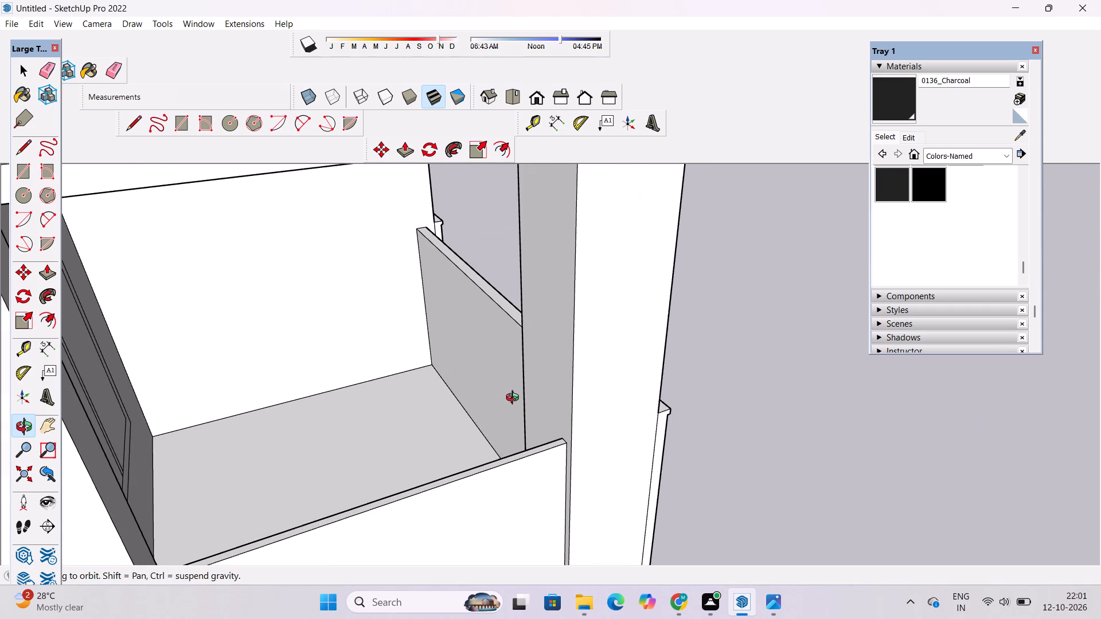
pyautogui.scroll(-4, 515, 399)
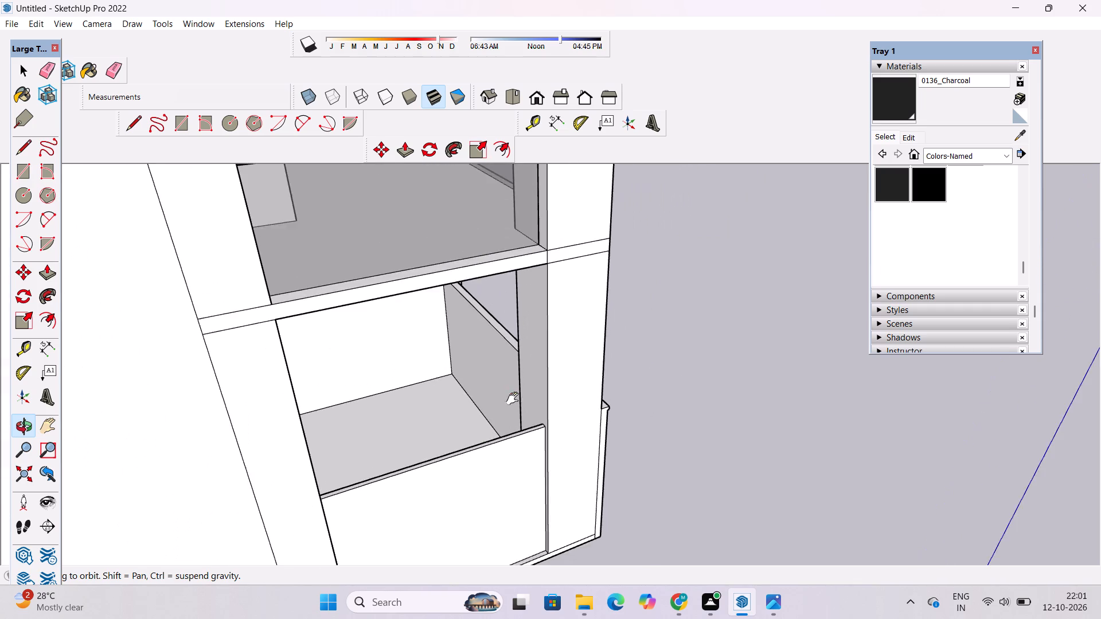
pyautogui.keyDown('shift'); pyautogui.moveTo(515, 399); pyautogui.dragTo(505, 414); pyautogui.keyUp('shift')
pyautogui.scroll(4, 505, 414)
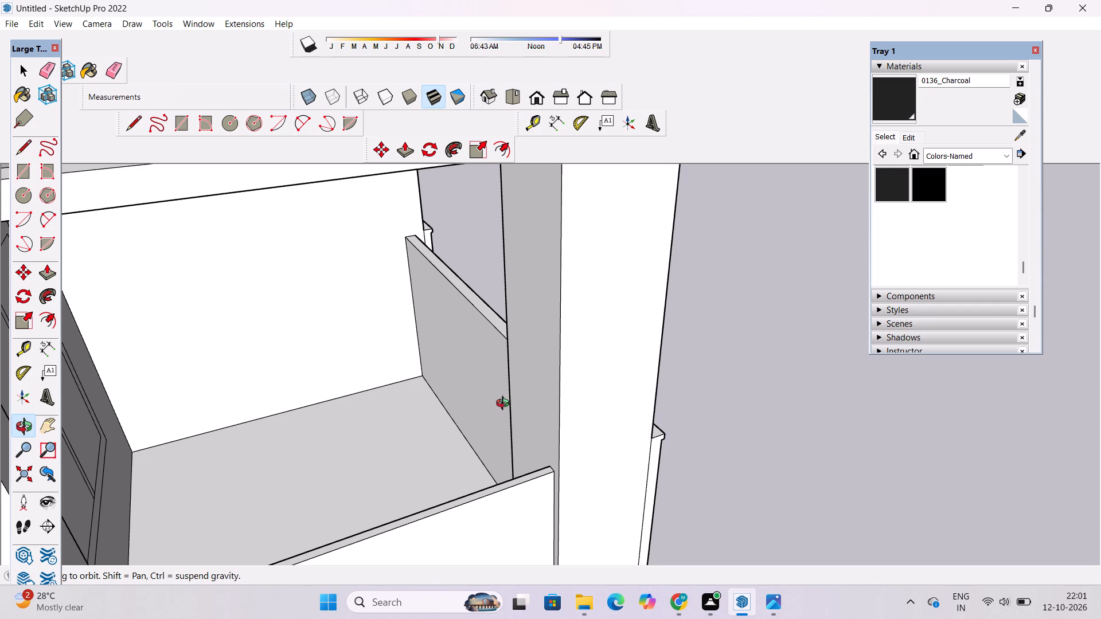
pyautogui.keyDown('shift'); pyautogui.moveTo(509, 393); pyautogui.dragTo(471, 380); pyautogui.keyUp('shift')
pyautogui.scroll(3, 455, 370)
pyautogui.keyDown('shift'); pyautogui.click(455, 363); pyautogui.keyUp('shift')
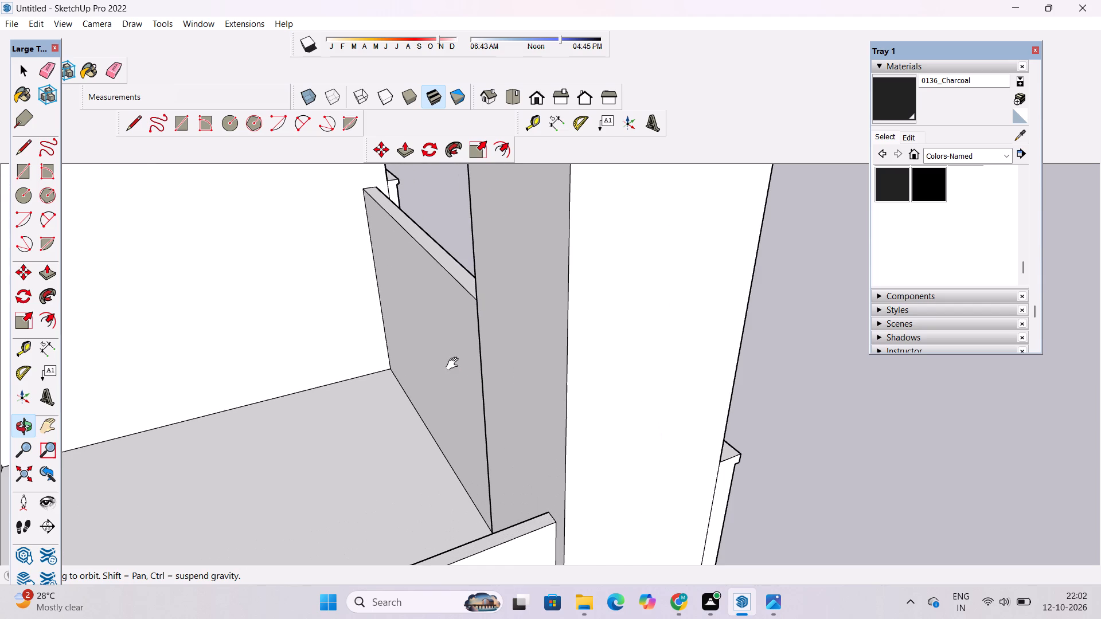
pyautogui.press('p')
pyautogui.scroll(1, 452, 362)
pyautogui.click(452, 362)
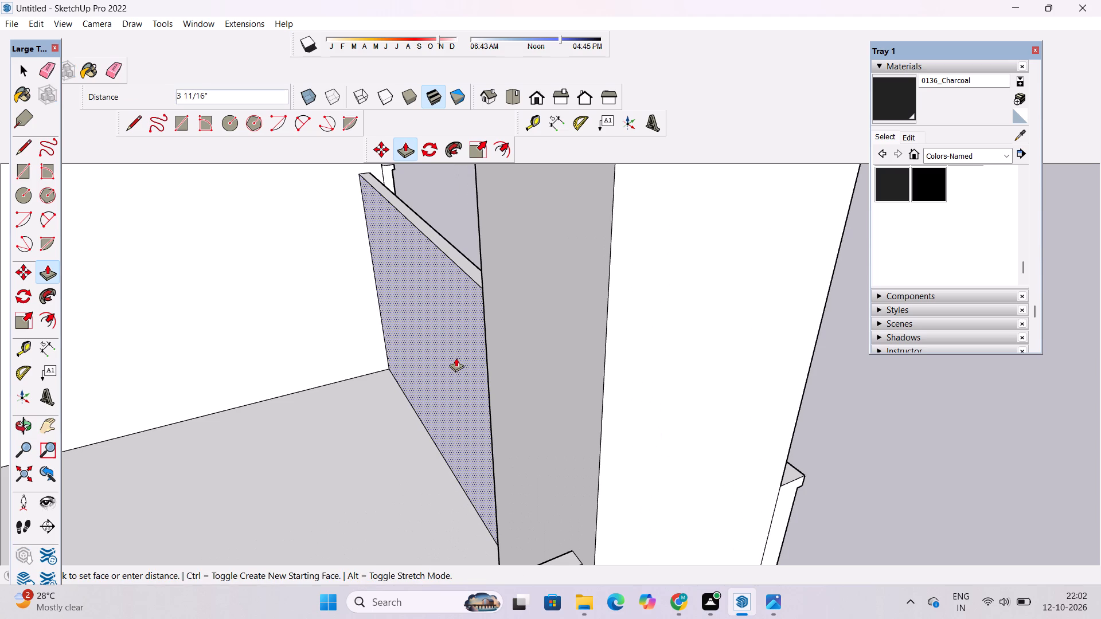
pyautogui.click(456, 358)
# Examine the ground-floor front and side low walls around the corner pillar from outside.
pyautogui.press('o')
pyautogui.scroll(-7, 456, 358)
pyautogui.moveTo(717, 375); pyautogui.dragTo(536, 382)
pyautogui.moveTo(512, 390); pyautogui.dragTo(438, 390)
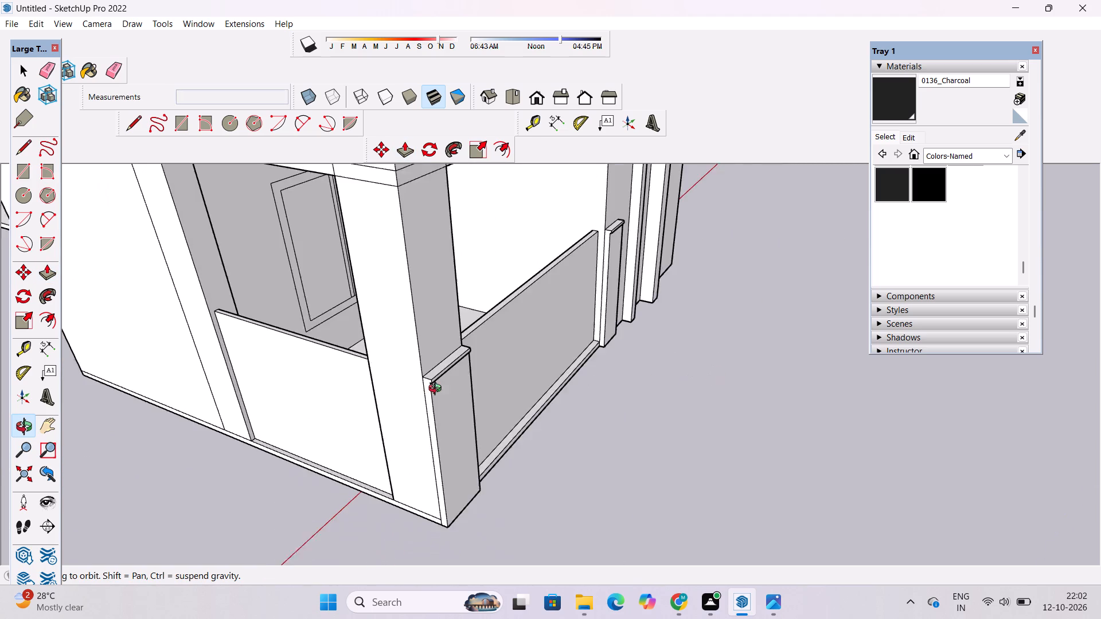
pyautogui.moveTo(438, 390); pyautogui.dragTo(436, 390)
pyautogui.keyDown('shift'); pyautogui.moveTo(472, 351); pyautogui.dragTo(486, 380); pyautogui.keyUp('shift')
pyautogui.press('space')
pyautogui.press('o')
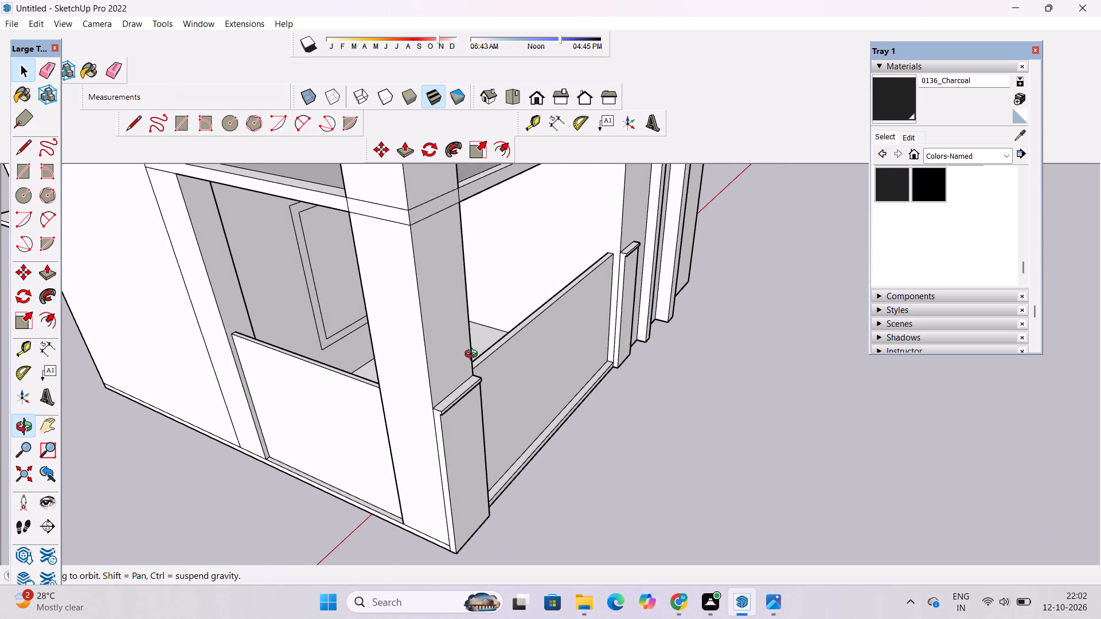
pyautogui.scroll(-3, 544, 351)
pyautogui.moveTo(619, 390); pyautogui.dragTo(548, 362)
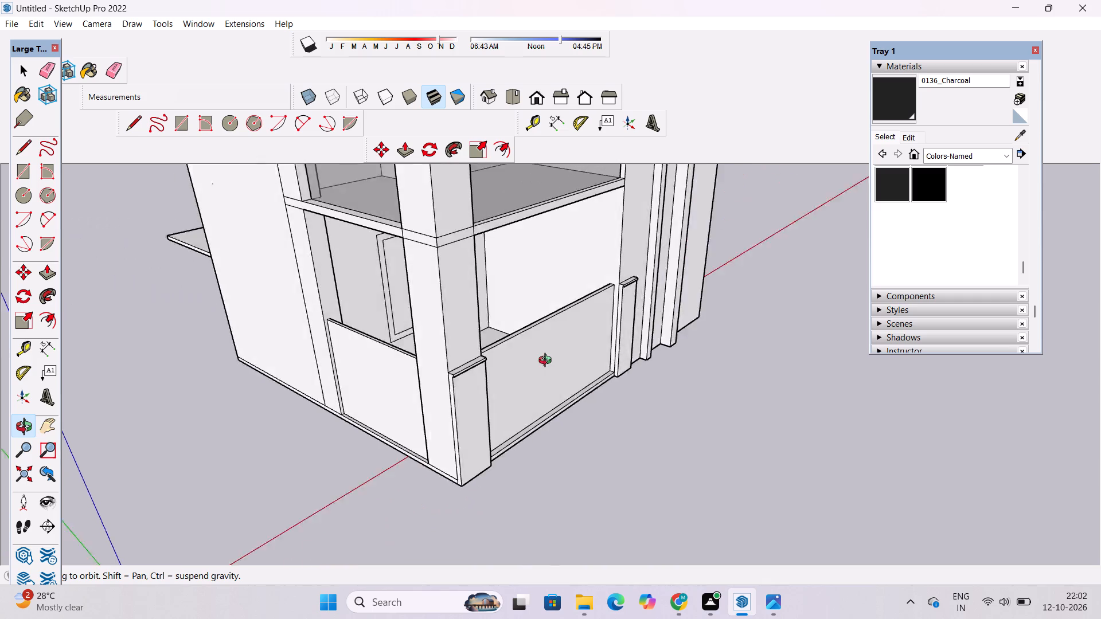
pyautogui.moveTo(548, 362); pyautogui.dragTo(550, 363)
pyautogui.scroll(3, 535, 347)
pyautogui.keyDown('shift'); pyautogui.moveTo(538, 337); pyautogui.dragTo(525, 366); pyautogui.keyUp('shift')
pyautogui.moveTo(523, 373); pyautogui.dragTo(526, 347)
pyautogui.click(527, 343)
pyautogui.keyDown('shift'); pyautogui.moveTo(583, 354); pyautogui.dragTo(537, 358); pyautogui.keyUp('shift')
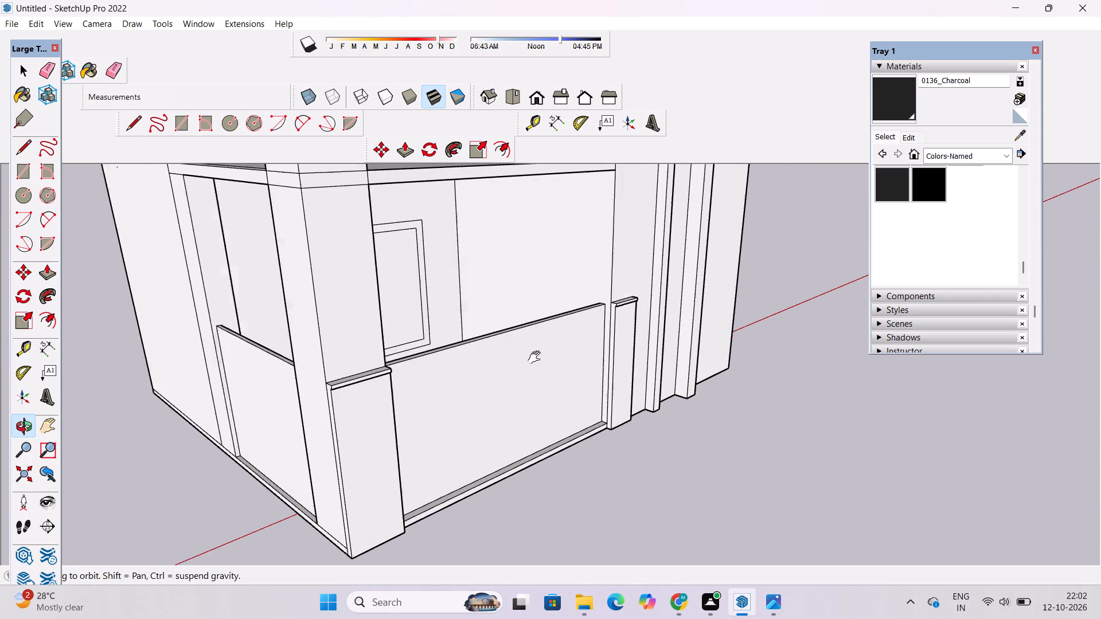
pyautogui.keyDown('shift'); pyautogui.moveTo(537, 358); pyautogui.dragTo(536, 358); pyautogui.keyUp('shift')
pyautogui.moveTo(536, 358); pyautogui.dragTo(534, 404)
pyautogui.keyDown('shift'); pyautogui.moveTo(503, 370); pyautogui.dragTo(546, 421); pyautogui.keyUp('shift')
pyautogui.moveTo(540, 430); pyautogui.dragTo(507, 401)
pyautogui.scroll(4, 502, 453)
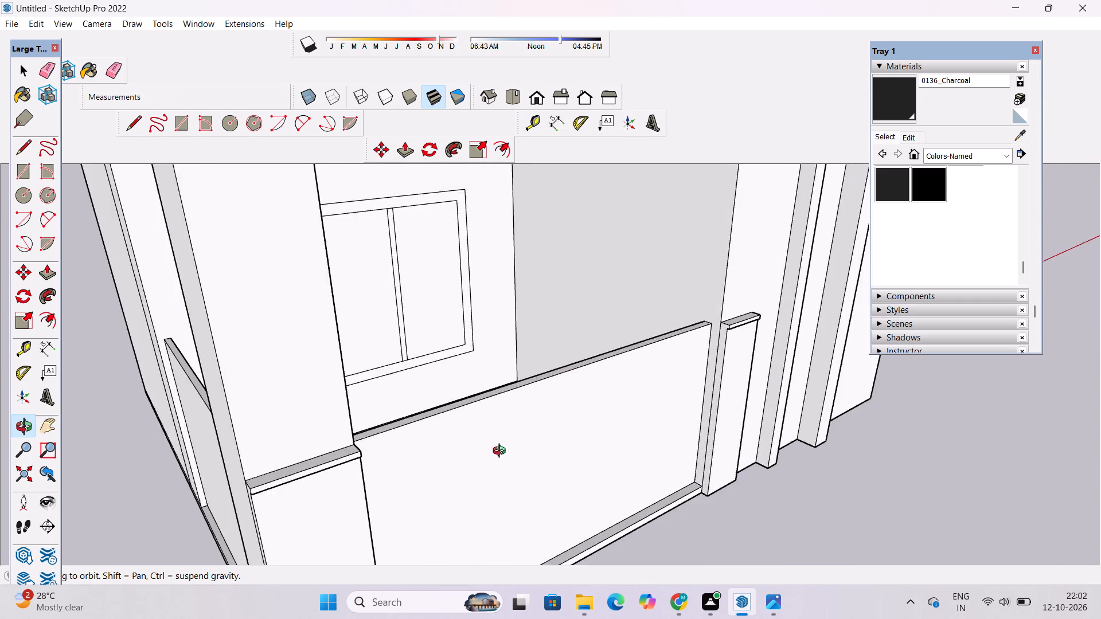
pyautogui.keyDown('shift'); pyautogui.moveTo(502, 451); pyautogui.dragTo(515, 354); pyautogui.keyUp('shift')
pyautogui.scroll(-5, 520, 351)
pyautogui.moveTo(566, 378); pyautogui.dragTo(544, 436)
pyautogui.scroll(4, 543, 444)
pyautogui.keyDown('shift'); pyautogui.moveTo(544, 442); pyautogui.dragTo(534, 440); pyautogui.keyUp('shift')
pyautogui.moveTo(529, 439); pyautogui.dragTo(513, 412)
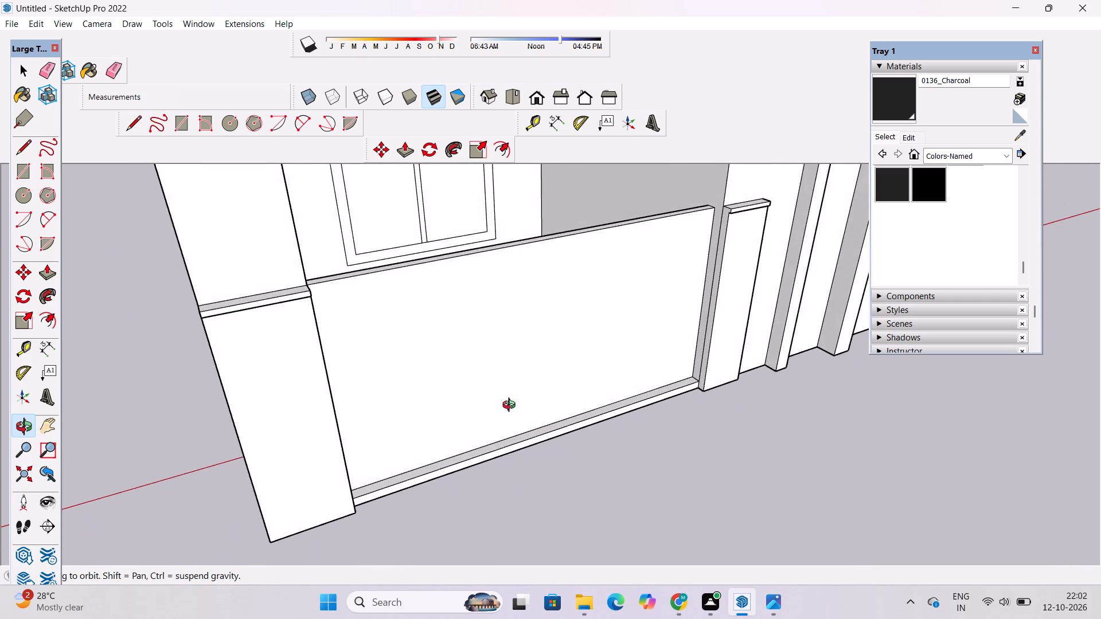
pyautogui.keyDown('shift'); pyautogui.scroll(-6, 513, 405); pyautogui.keyUp('shift')
pyautogui.moveTo(582, 391); pyautogui.dragTo(601, 447)
pyautogui.scroll(4, 584, 410)
pyautogui.keyDown('shift'); pyautogui.moveTo(584, 405); pyautogui.dragTo(603, 475); pyautogui.keyUp('shift')
pyautogui.moveTo(591, 483); pyautogui.dragTo(591, 406)
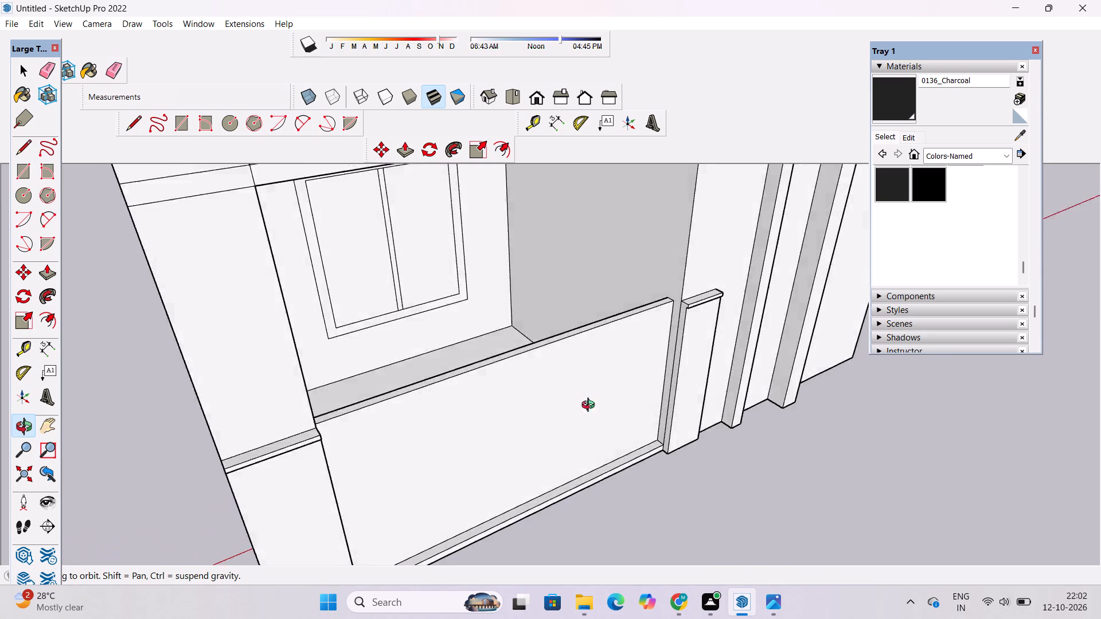
pyautogui.moveTo(591, 406); pyautogui.dragTo(606, 336)
pyautogui.scroll(-5, 617, 300)
# Erase the short line segments crossing the central mullion's top and bottom ends in the ground-floor front window frame.
pyautogui.moveTo(416, 397); pyautogui.dragTo(771, 505)
pyautogui.moveTo(632, 455); pyautogui.dragTo(530, 585)
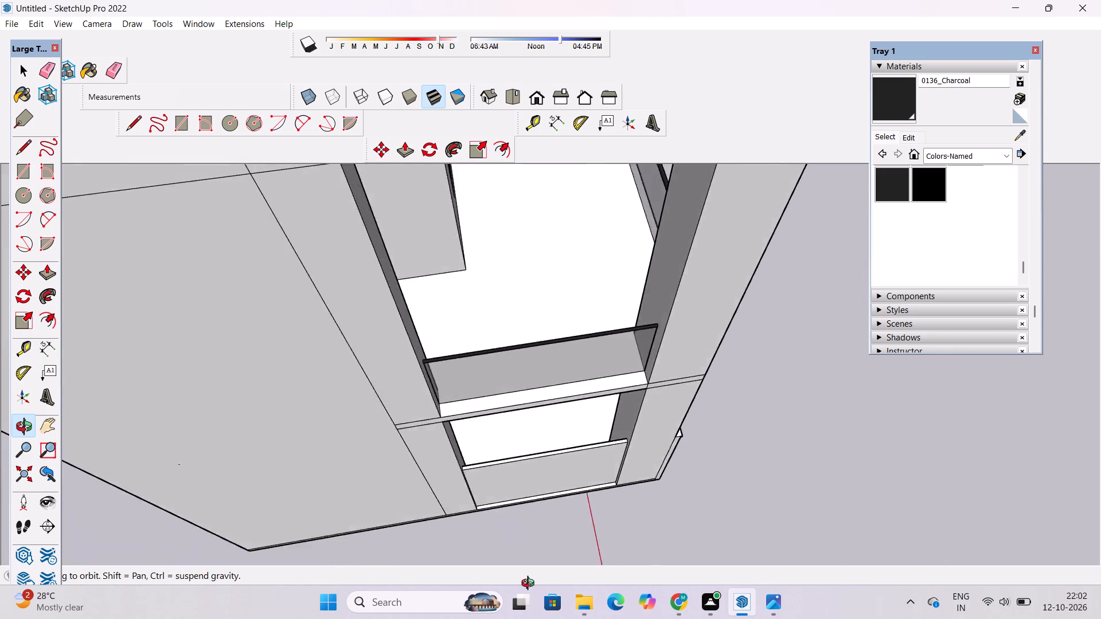
pyautogui.moveTo(530, 585); pyautogui.dragTo(0, 498)
pyautogui.moveTo(603, 448); pyautogui.dragTo(679, 230)
pyautogui.scroll(-7, 639, 335)
pyautogui.moveTo(643, 360); pyautogui.dragTo(659, 433)
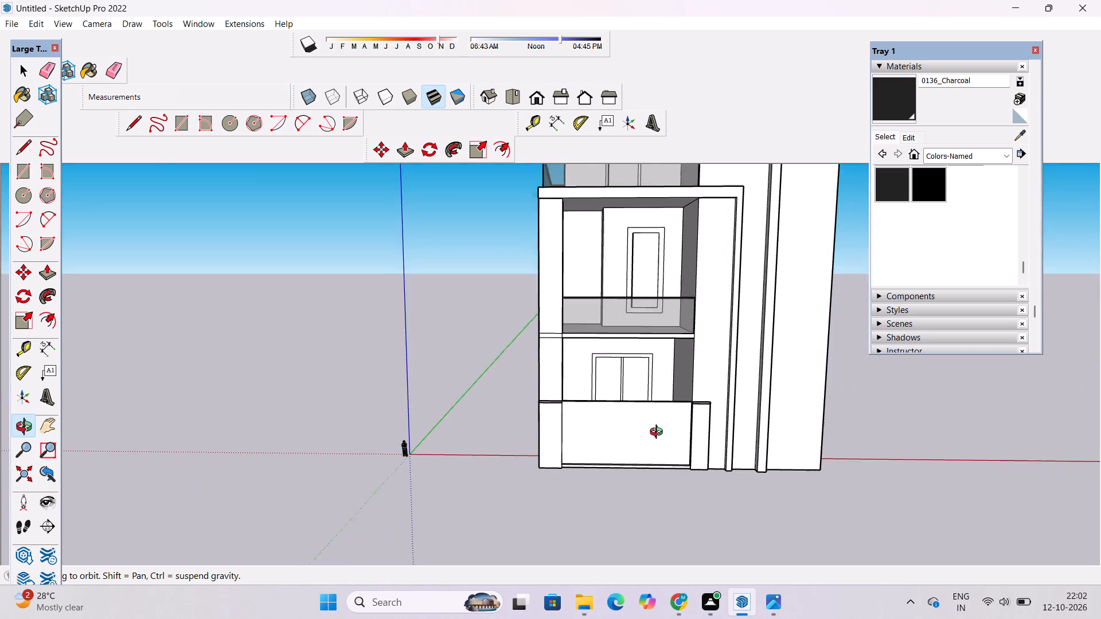
pyautogui.moveTo(659, 433); pyautogui.dragTo(660, 440)
pyautogui.scroll(5, 642, 394)
pyautogui.scroll(6, 595, 351)
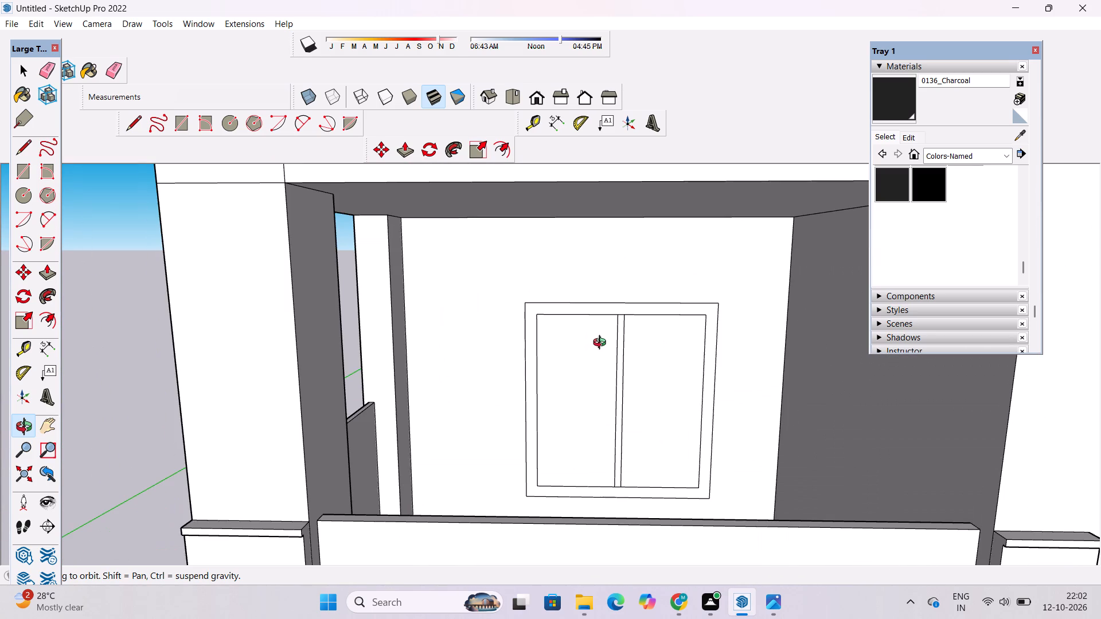
pyautogui.keyDown('shift'); pyautogui.moveTo(635, 348); pyautogui.dragTo(618, 352); pyautogui.keyUp('shift')
pyautogui.scroll(4, 617, 352)
pyautogui.keyDown('shift'); pyautogui.moveTo(619, 350); pyautogui.dragTo(601, 343); pyautogui.keyUp('shift')
pyautogui.moveTo(601, 343); pyautogui.dragTo(653, 354)
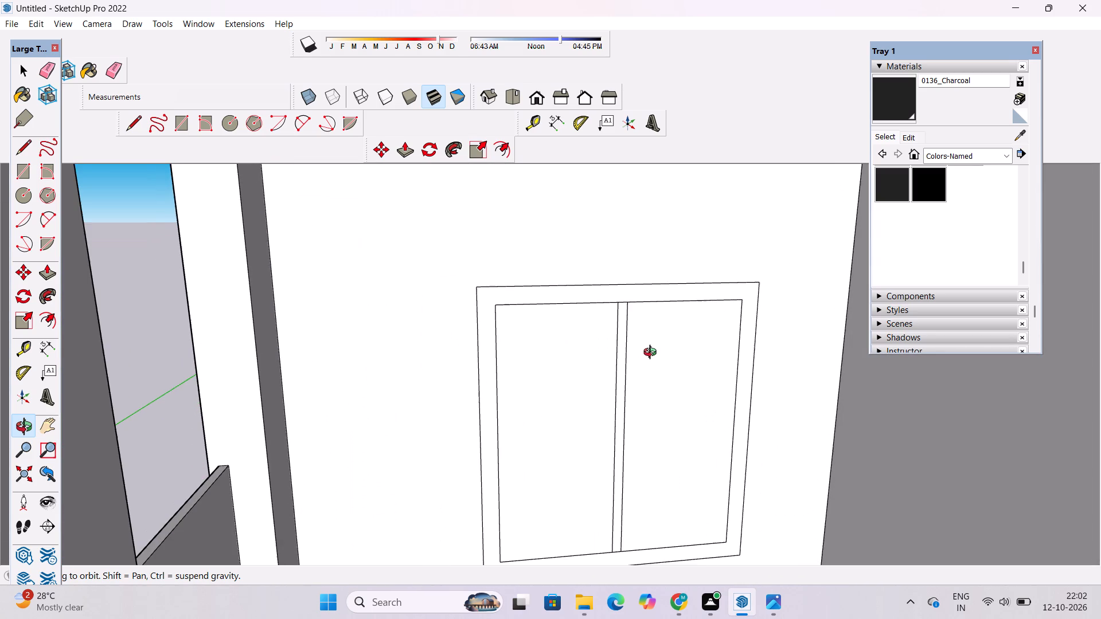
pyautogui.press('e')
pyautogui.scroll(10, 639, 325)
pyautogui.moveTo(611, 274); pyautogui.dragTo(609, 281)
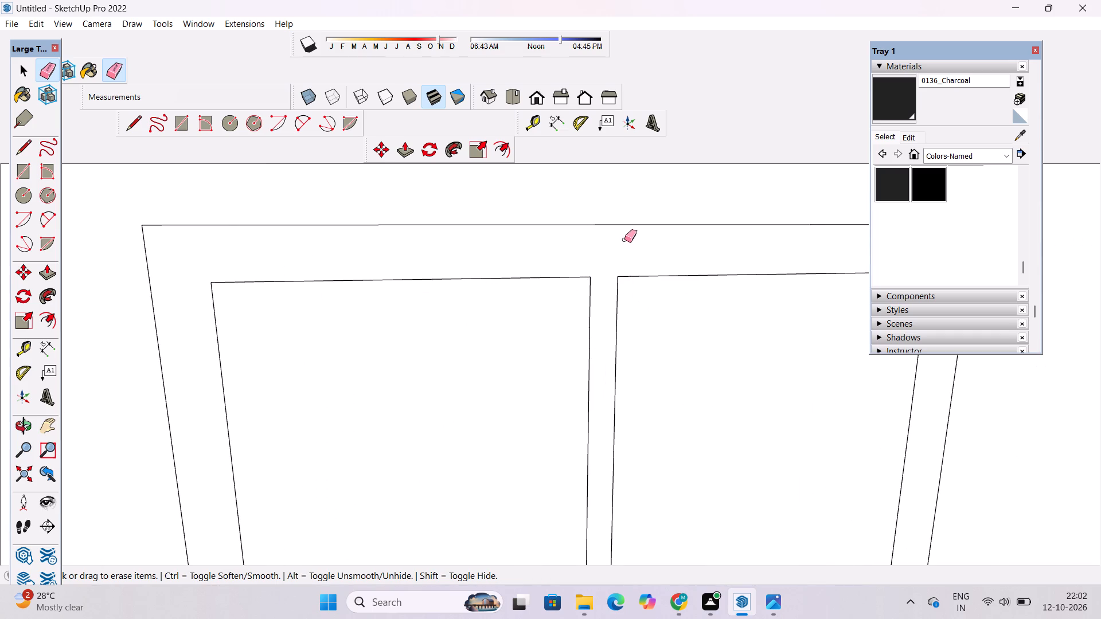
pyautogui.scroll(-15, 624, 239)
pyautogui.scroll(9, 612, 425)
pyautogui.moveTo(622, 436); pyautogui.dragTo(622, 453)
# Push/Pull the right-hand pane of the ground-floor front window by 2".
pyautogui.press('o')
pyautogui.scroll(-7, 614, 422)
pyautogui.moveTo(606, 425); pyautogui.dragTo(668, 437)
pyautogui.keyDown('shift'); pyautogui.moveTo(671, 436); pyautogui.dragTo(592, 439); pyautogui.keyUp('shift')
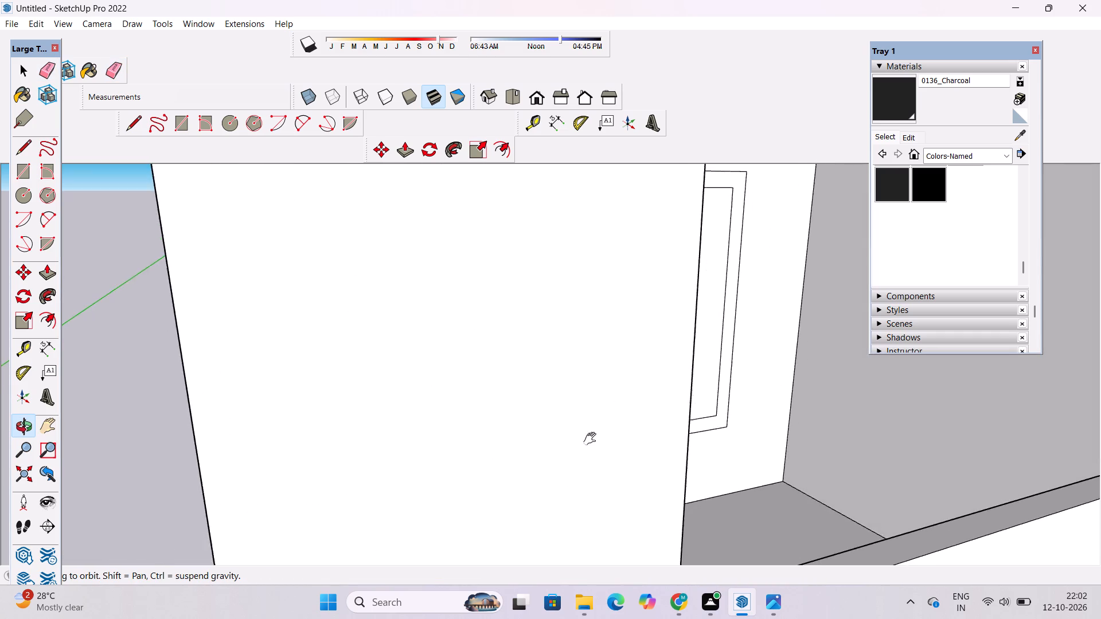
pyautogui.keyDown('shift'); pyautogui.moveTo(592, 439); pyautogui.dragTo(576, 439); pyautogui.keyUp('shift')
pyautogui.scroll(-5, 611, 414)
pyautogui.moveTo(678, 391); pyautogui.dragTo(576, 435)
pyautogui.scroll(3, 585, 427)
pyautogui.keyDown('shift'); pyautogui.moveTo(585, 424); pyautogui.dragTo(614, 399); pyautogui.keyUp('shift')
pyautogui.moveTo(599, 403); pyautogui.dragTo(608, 401)
pyautogui.keyDown('shift'); pyautogui.moveTo(608, 401); pyautogui.dragTo(598, 406); pyautogui.keyUp('shift')
pyautogui.moveTo(598, 406); pyautogui.dragTo(618, 415)
pyautogui.press('p')
pyautogui.click(606, 399)
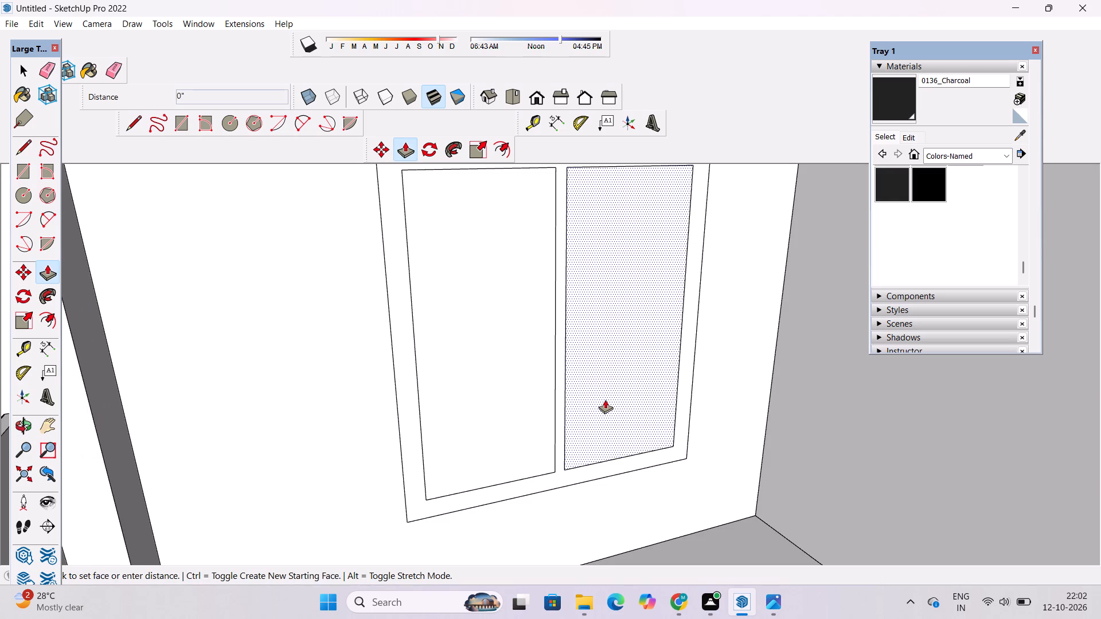
pyautogui.write('2"')
pyautogui.press('Return')
# Push/Pull the left-hand pane of the ground-floor front window inward by 2".
pyautogui.click(462, 311)
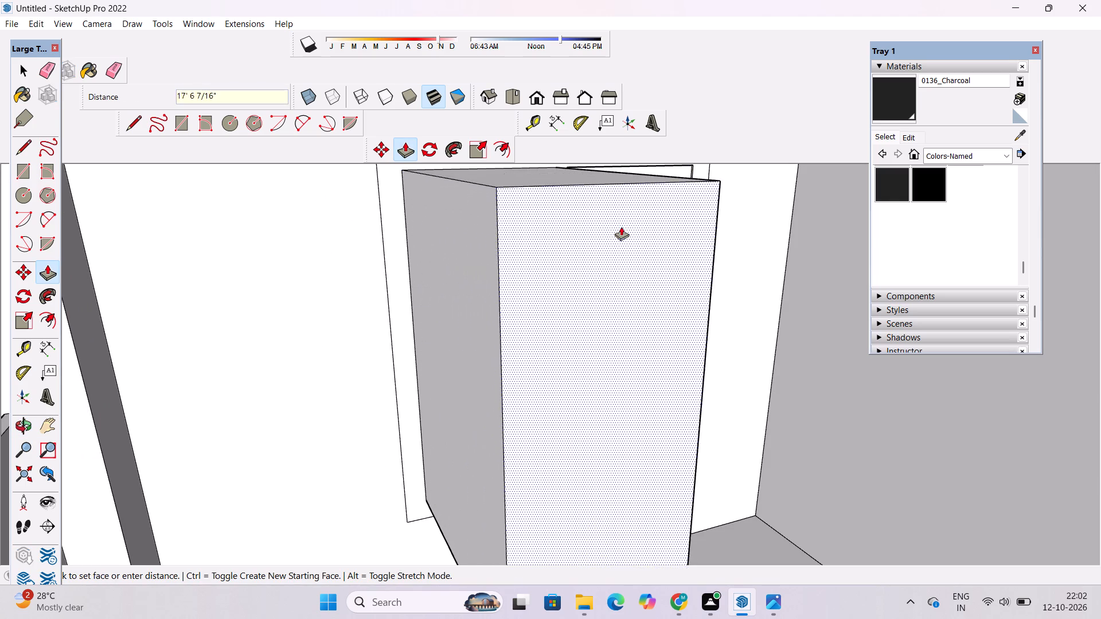
pyautogui.press('space')
pyautogui.write('p')
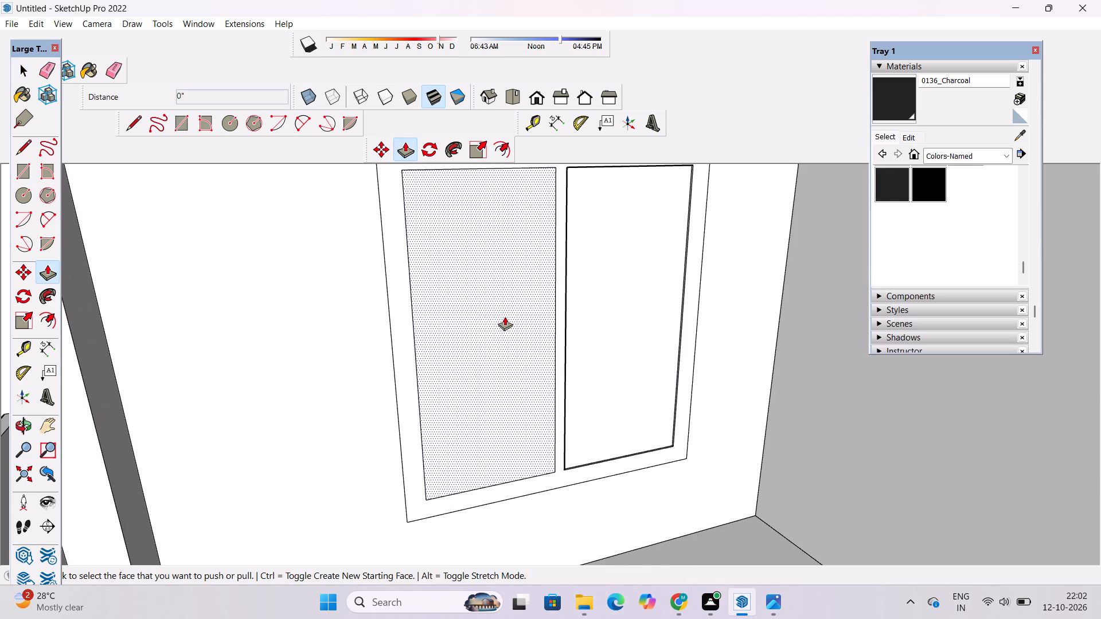
pyautogui.click(505, 316)
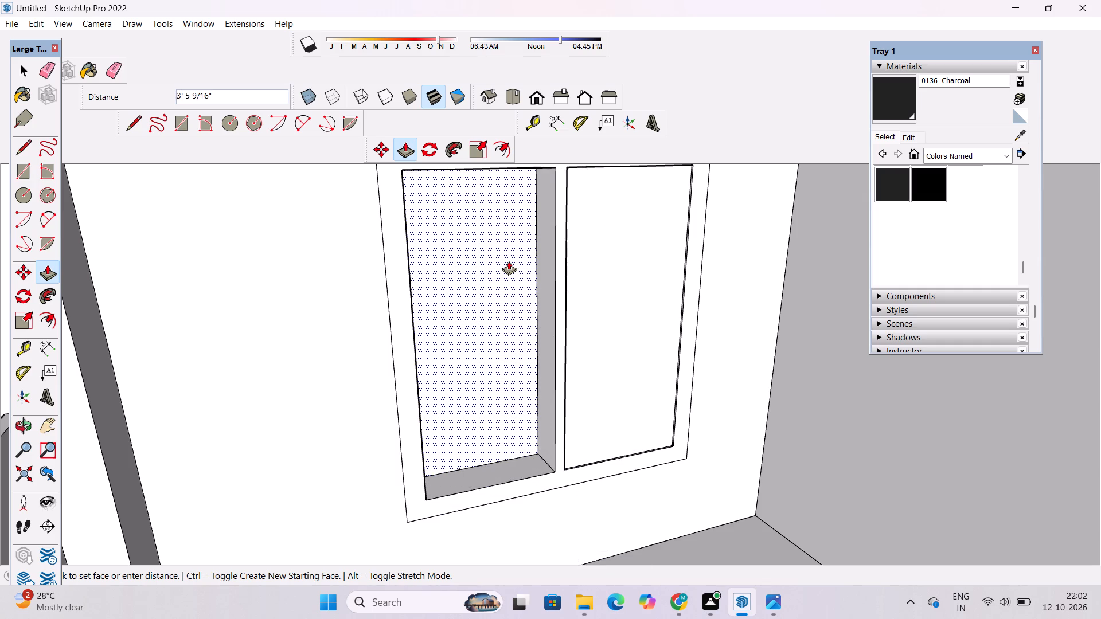
pyautogui.write('2"')
pyautogui.press('Return')
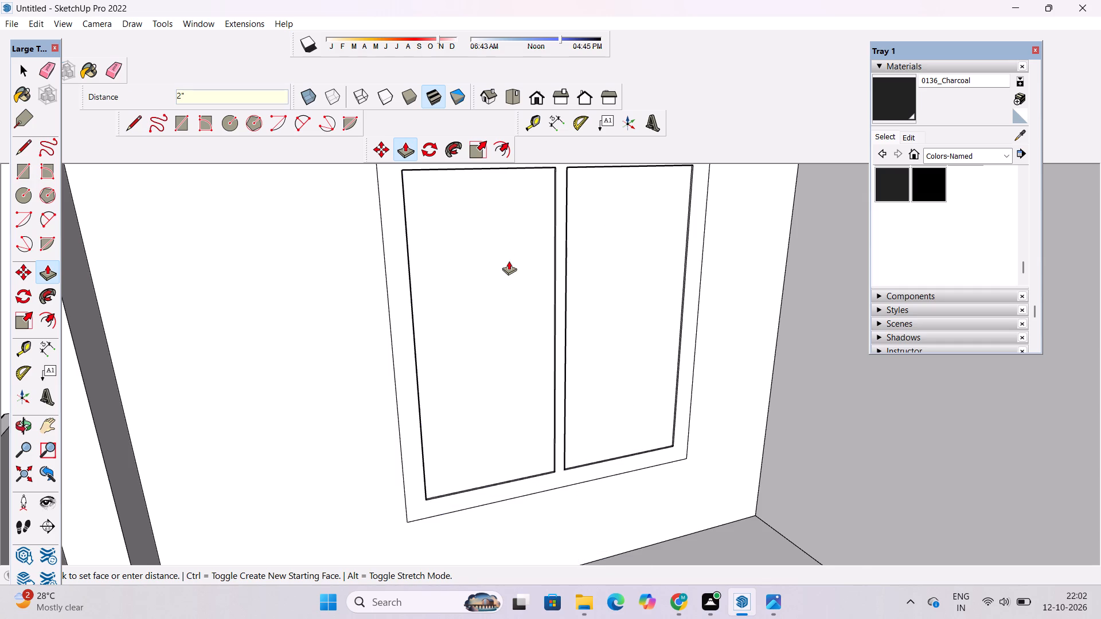
# Examine the window and door frames behind the upper-floor balcony railings.
pyautogui.press('o')
pyautogui.scroll(-8, 509, 261)
pyautogui.scroll(-3, 648, 297)
pyautogui.keyDown('shift'); pyautogui.moveTo(659, 309); pyautogui.dragTo(580, 307); pyautogui.keyUp('shift')
pyautogui.moveTo(542, 313); pyautogui.dragTo(697, 327)
pyautogui.moveTo(698, 331); pyautogui.dragTo(515, 322)
pyautogui.scroll(-6, 486, 295)
pyautogui.keyDown('shift'); pyautogui.moveTo(503, 285); pyautogui.dragTo(542, 436); pyautogui.keyUp('shift')
pyautogui.scroll(6, 565, 330)
pyautogui.keyDown('shift'); pyautogui.moveTo(567, 324); pyautogui.dragTo(573, 442); pyautogui.keyUp('shift')
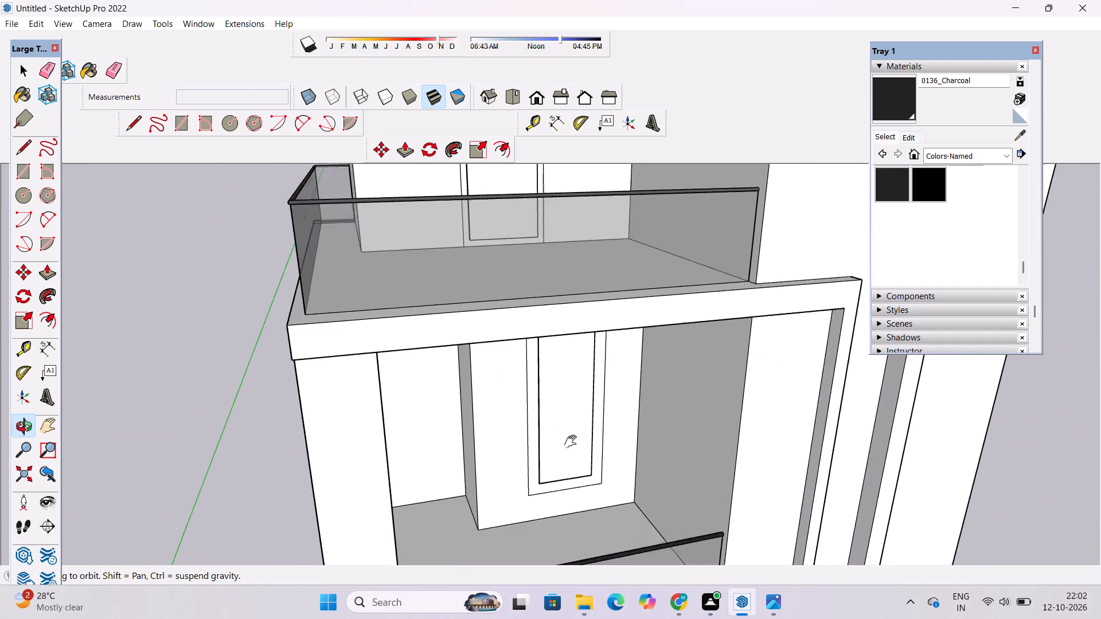
pyautogui.keyDown('shift'); pyautogui.moveTo(573, 442); pyautogui.dragTo(573, 452); pyautogui.keyUp('shift')
pyautogui.scroll(-5, 523, 289)
pyautogui.keyDown('shift'); pyautogui.moveTo(504, 275); pyautogui.dragTo(534, 347); pyautogui.keyUp('shift')
pyautogui.scroll(11, 553, 320)
pyautogui.moveTo(540, 327); pyautogui.dragTo(486, 320)
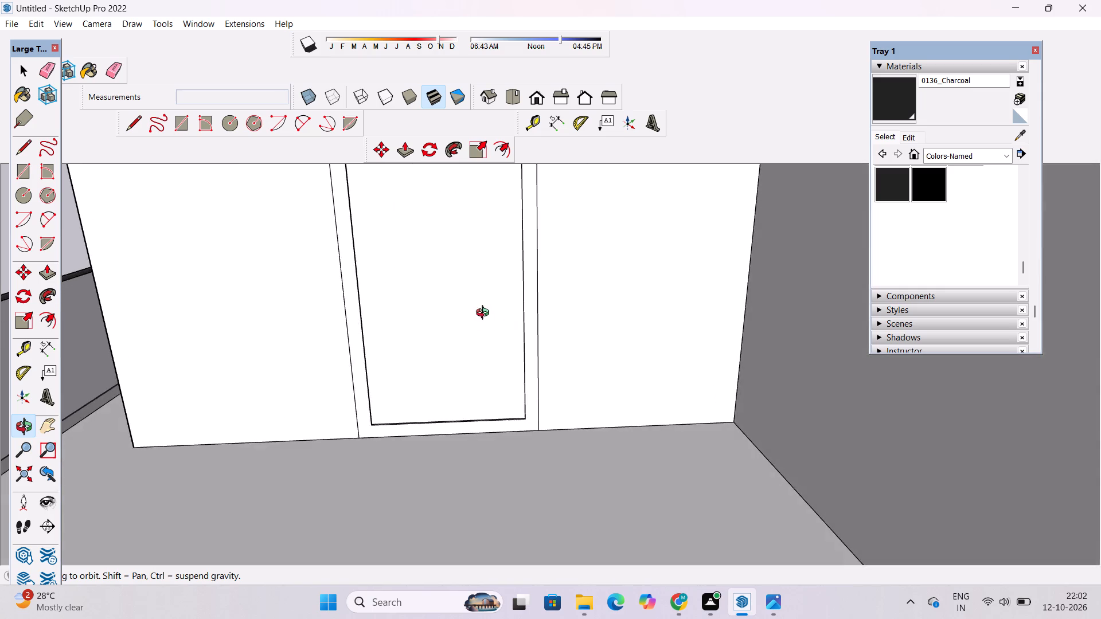
pyautogui.scroll(-6, 489, 283)
pyautogui.keyDown('shift'); pyautogui.moveTo(513, 354); pyautogui.dragTo(524, 316); pyautogui.keyUp('shift')
# Compare the whole front facade with the reference photo.
pyautogui.click(770, 600)
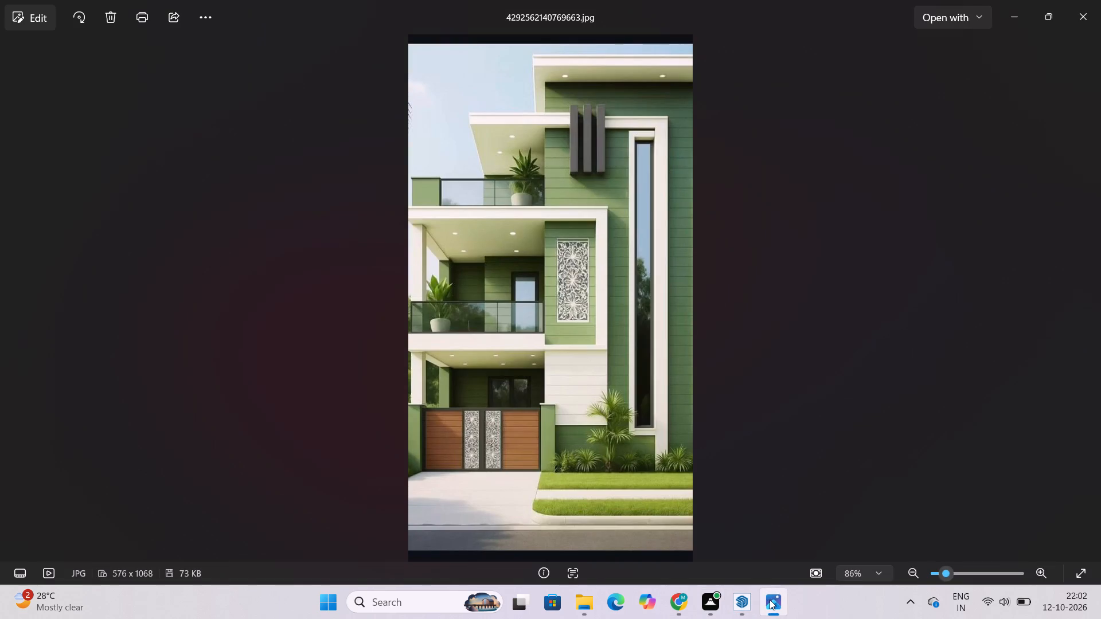
pyautogui.click(745, 610)
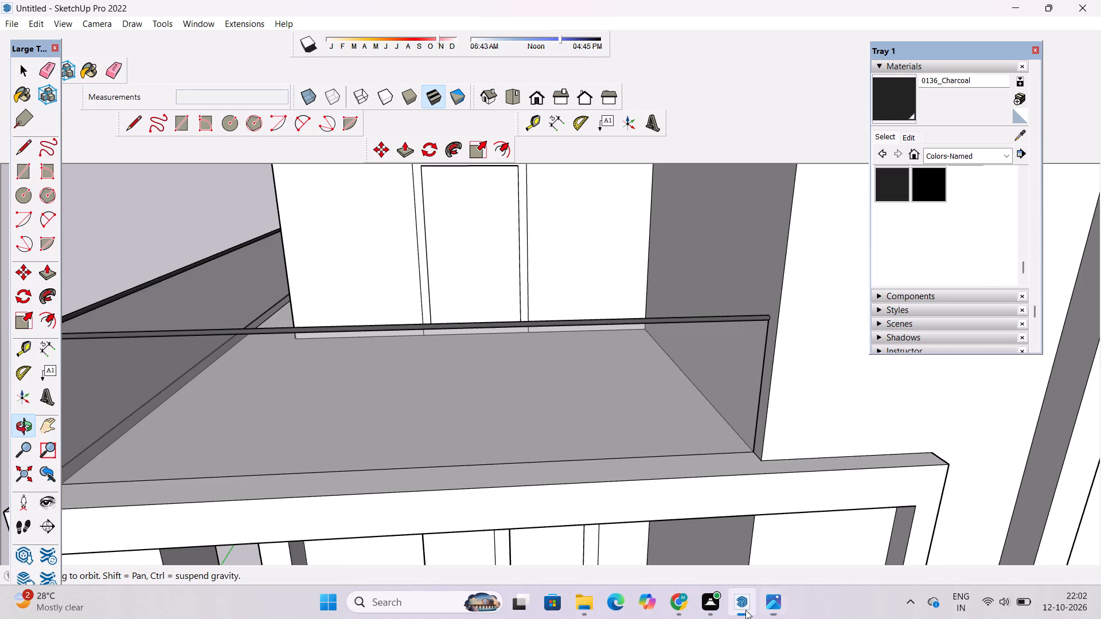
pyautogui.scroll(-13, 612, 410)
pyautogui.keyDown('shift'); pyautogui.moveTo(652, 438); pyautogui.dragTo(622, 339); pyautogui.keyUp('shift')
pyautogui.moveTo(599, 307); pyautogui.dragTo(579, 249)
pyautogui.keyDown('shift'); pyautogui.moveTo(624, 267); pyautogui.dragTo(572, 224); pyautogui.keyUp('shift')
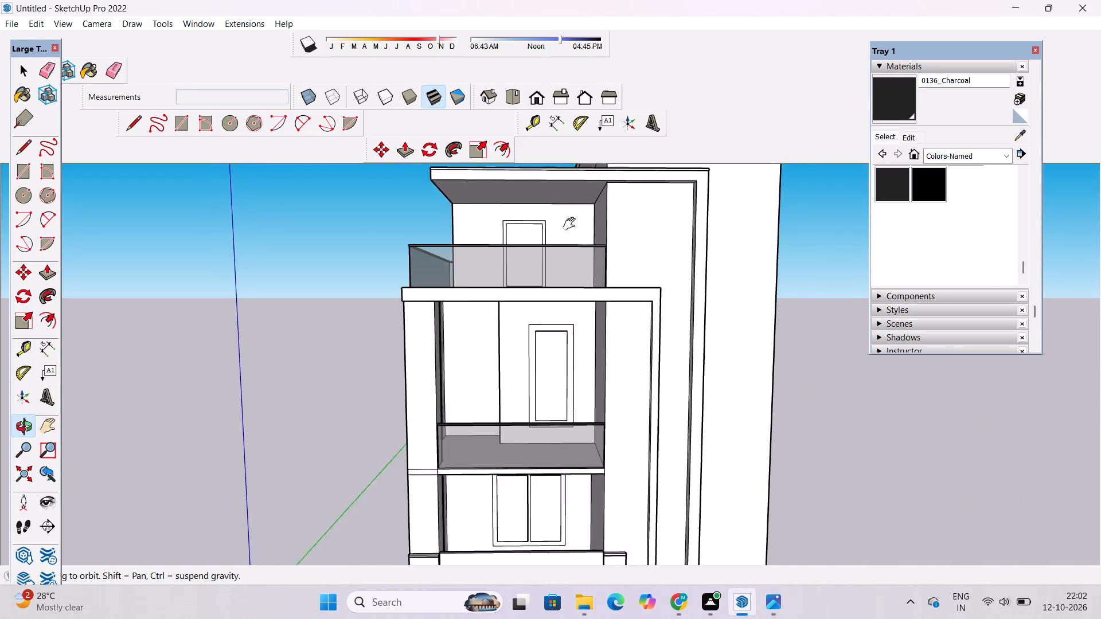
pyautogui.keyDown('shift'); pyautogui.moveTo(572, 224); pyautogui.dragTo(569, 221); pyautogui.keyUp('shift')
pyautogui.click(776, 601)
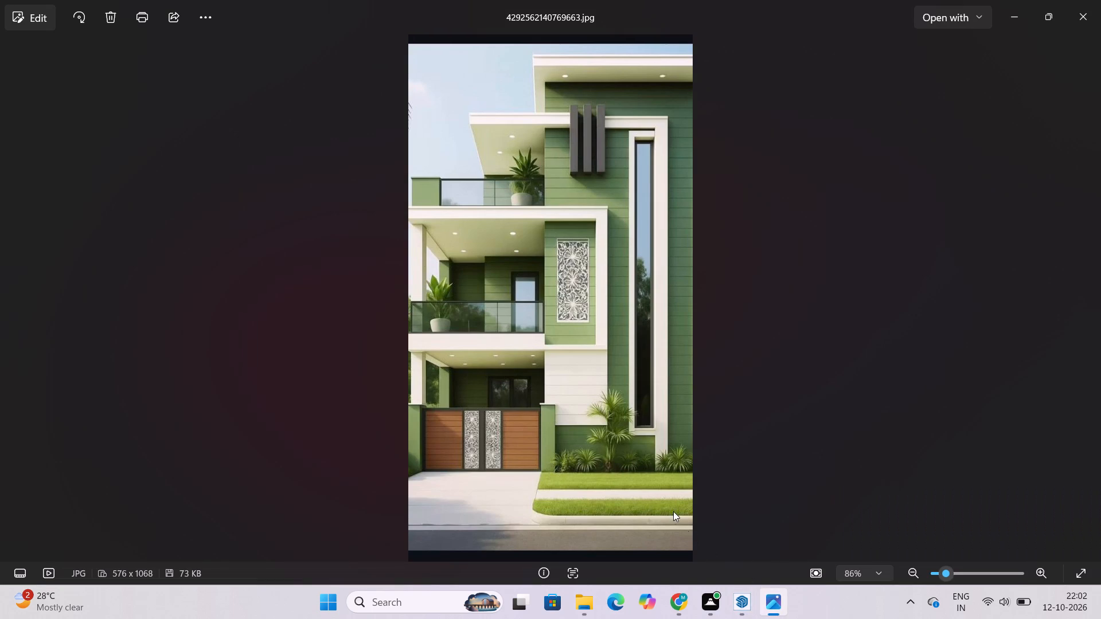
pyautogui.scroll(-3, 635, 456)
pyautogui.keyDown('shift'); pyautogui.moveTo(628, 421); pyautogui.dragTo(624, 404); pyautogui.keyUp('shift')
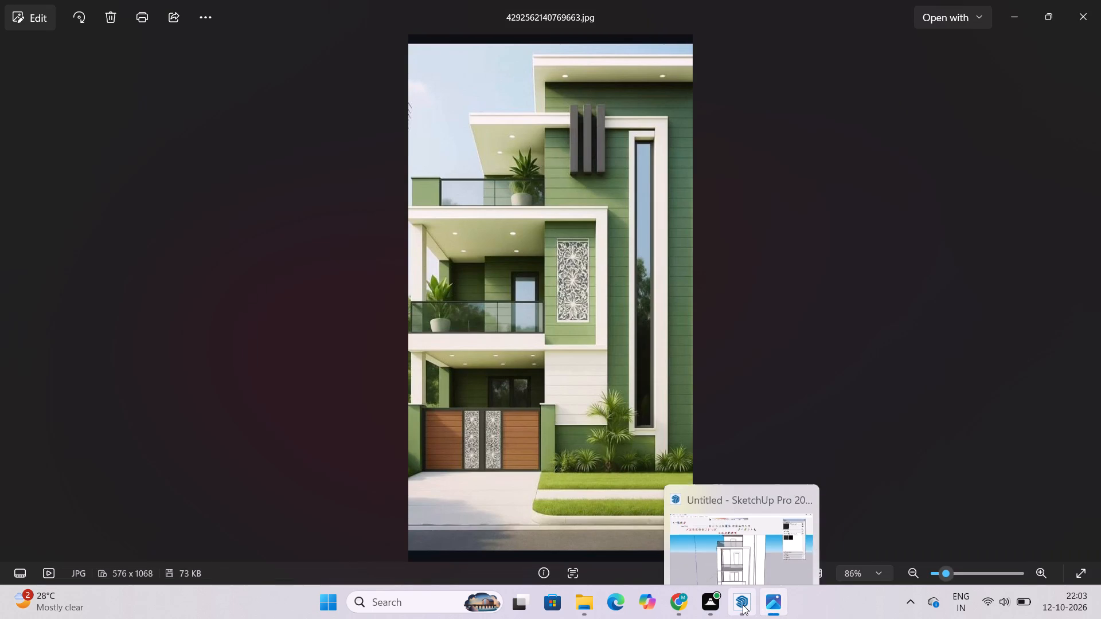
pyautogui.click(743, 605)
pyautogui.scroll(-6, 669, 450)
pyautogui.keyDown('shift'); pyautogui.moveTo(649, 410); pyautogui.dragTo(641, 363); pyautogui.keyUp('shift')
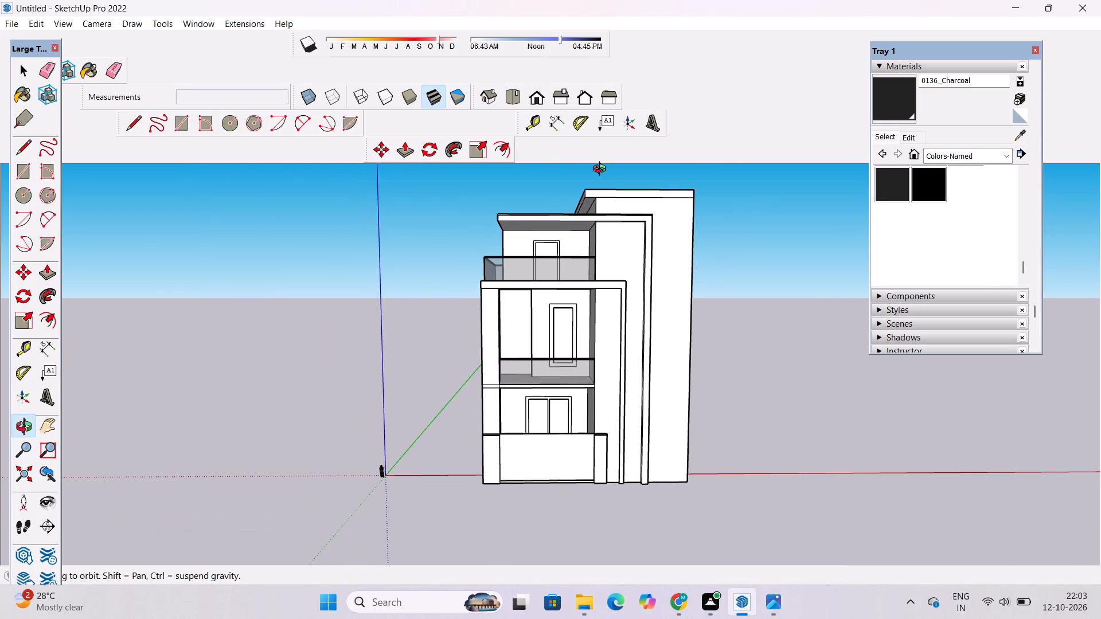
# Examine the roof slabs and the blank front wall beside the top-floor balcony.
pyautogui.scroll(8, 602, 170)
pyautogui.moveTo(628, 260); pyautogui.dragTo(663, 290)
pyautogui.moveTo(665, 299); pyautogui.dragTo(607, 293)
pyautogui.moveTo(605, 318); pyautogui.dragTo(621, 378)
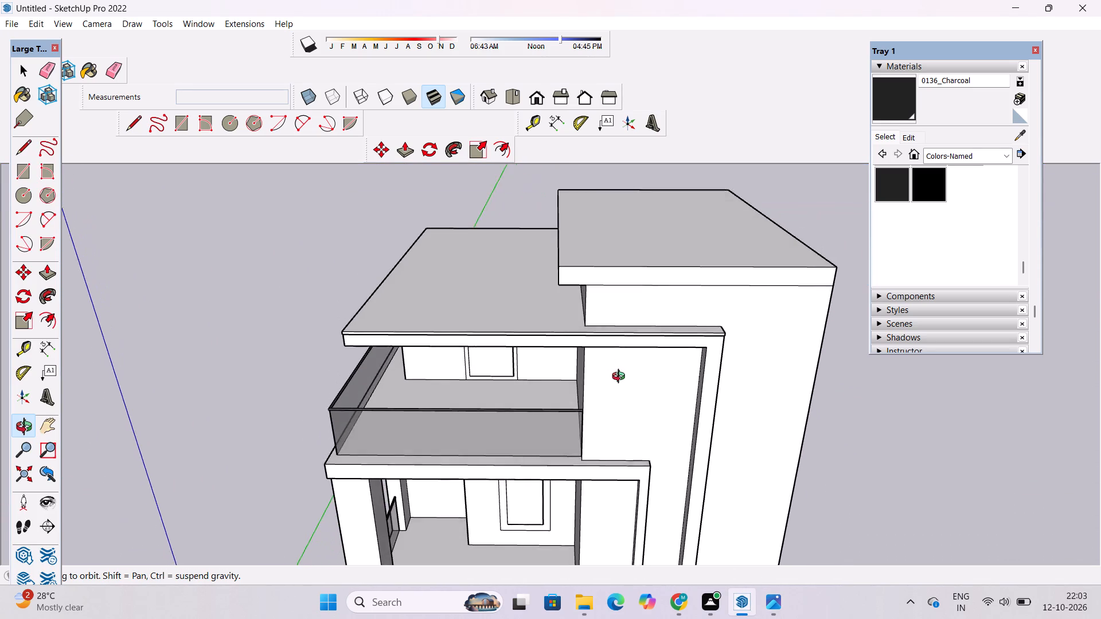
pyautogui.moveTo(621, 378); pyautogui.dragTo(603, 248)
pyautogui.moveTo(559, 234); pyautogui.dragTo(593, 218)
pyautogui.keyDown('shift'); pyautogui.moveTo(616, 254); pyautogui.dragTo(600, 252); pyautogui.keyUp('shift')
pyautogui.moveTo(636, 294); pyautogui.dragTo(623, 376)
pyautogui.scroll(-7, 587, 297)
pyautogui.keyDown('shift'); pyautogui.moveTo(578, 332); pyautogui.dragTo(561, 244); pyautogui.keyUp('shift')
pyautogui.scroll(5, 580, 232)
pyautogui.keyDown('shift'); pyautogui.moveTo(654, 271); pyautogui.dragTo(658, 340); pyautogui.keyUp('shift')
pyautogui.moveTo(661, 346); pyautogui.dragTo(653, 351)
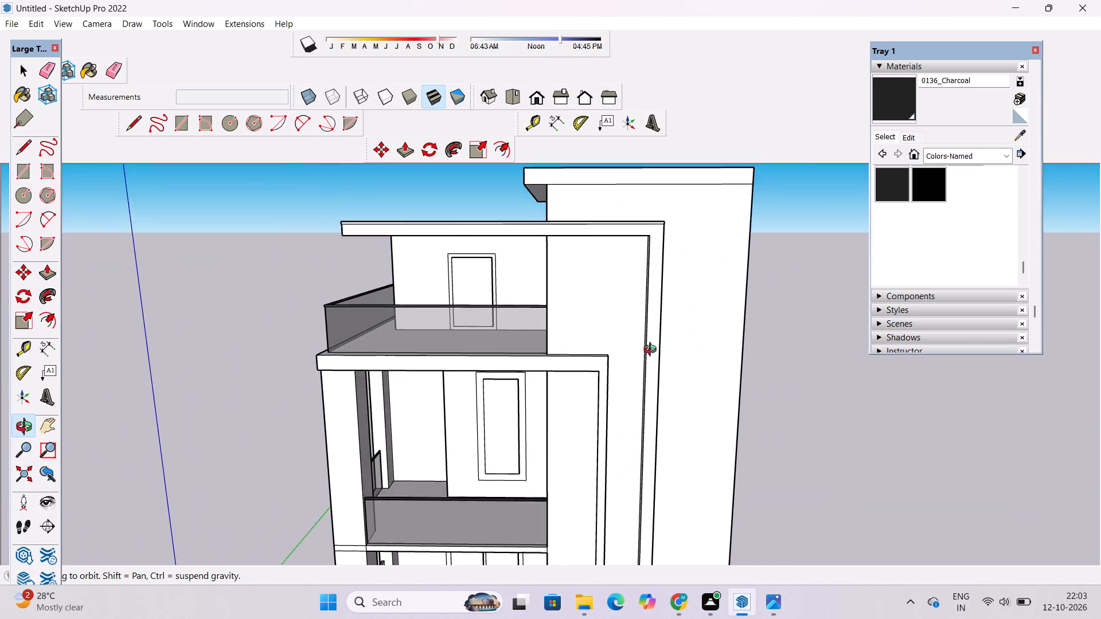
pyautogui.moveTo(653, 351); pyautogui.dragTo(633, 352)
# Place a vertical guide 6' in from the balcony-side edge of the top-floor front wall.
pyautogui.scroll(9, 565, 285)
pyautogui.keyDown('shift'); pyautogui.moveTo(561, 287); pyautogui.dragTo(572, 344); pyautogui.keyUp('shift')
pyautogui.moveTo(526, 290); pyautogui.dragTo(545, 227)
pyautogui.keyDown('shift'); pyautogui.moveTo(548, 245); pyautogui.dragTo(546, 256); pyautogui.keyUp('shift')
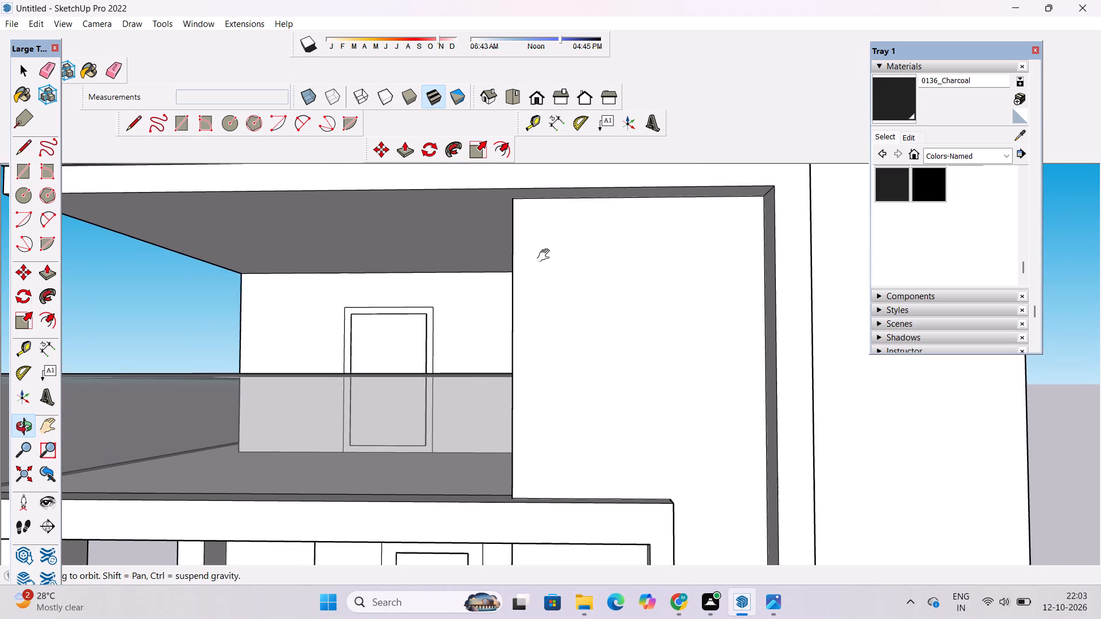
pyautogui.keyDown('shift'); pyautogui.moveTo(546, 256); pyautogui.dragTo(545, 257); pyautogui.keyUp('shift')
pyautogui.press('t')
pyautogui.click(512, 289)
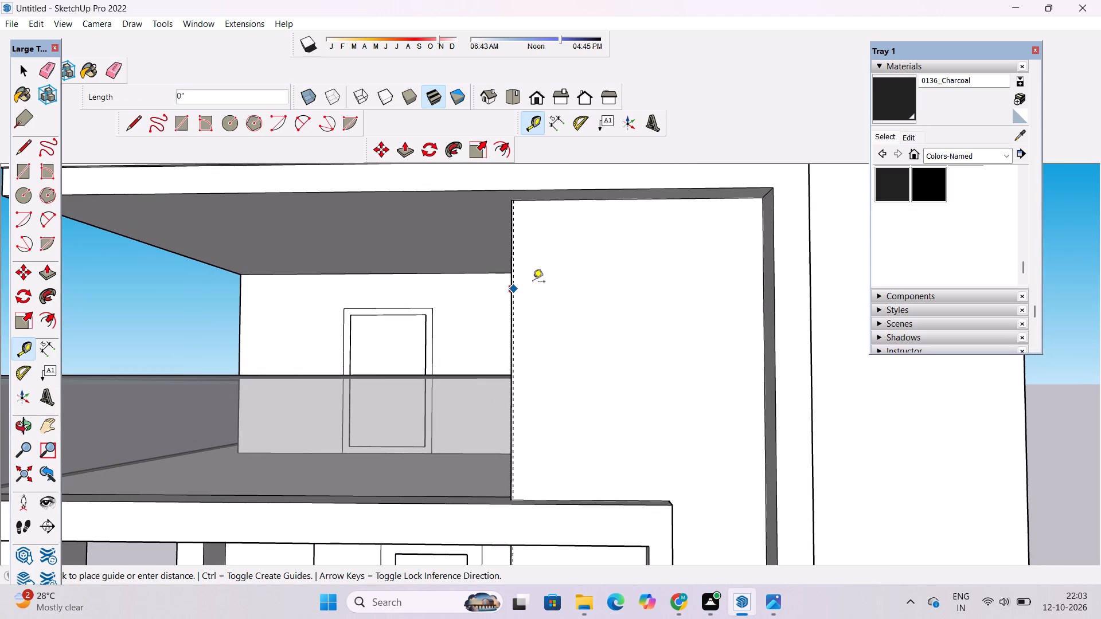
pyautogui.write("6'")
pyautogui.press('Return')
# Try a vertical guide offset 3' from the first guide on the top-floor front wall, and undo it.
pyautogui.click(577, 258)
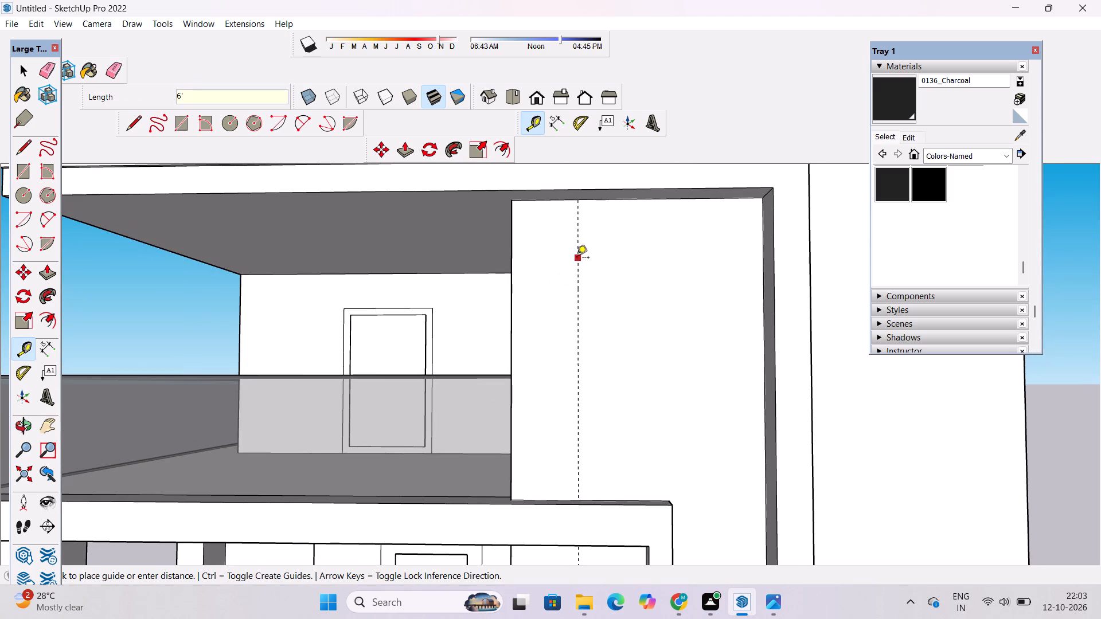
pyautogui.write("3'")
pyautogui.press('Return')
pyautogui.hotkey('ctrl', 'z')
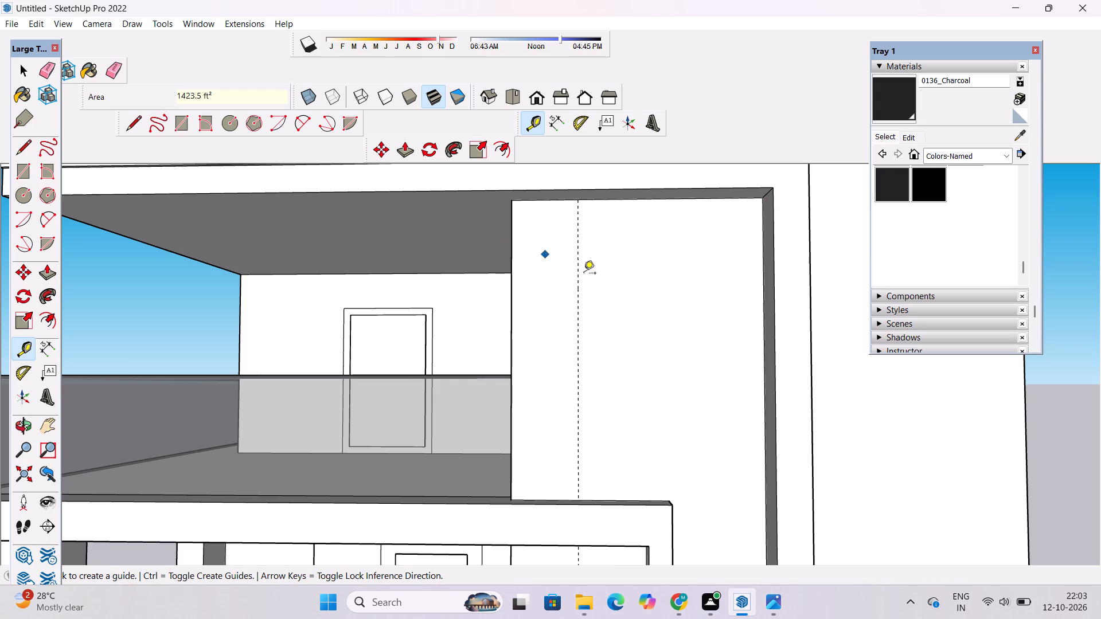
# Place a second vertical guide 2' beyond the first one on the top-floor front wall.
pyautogui.click(577, 259)
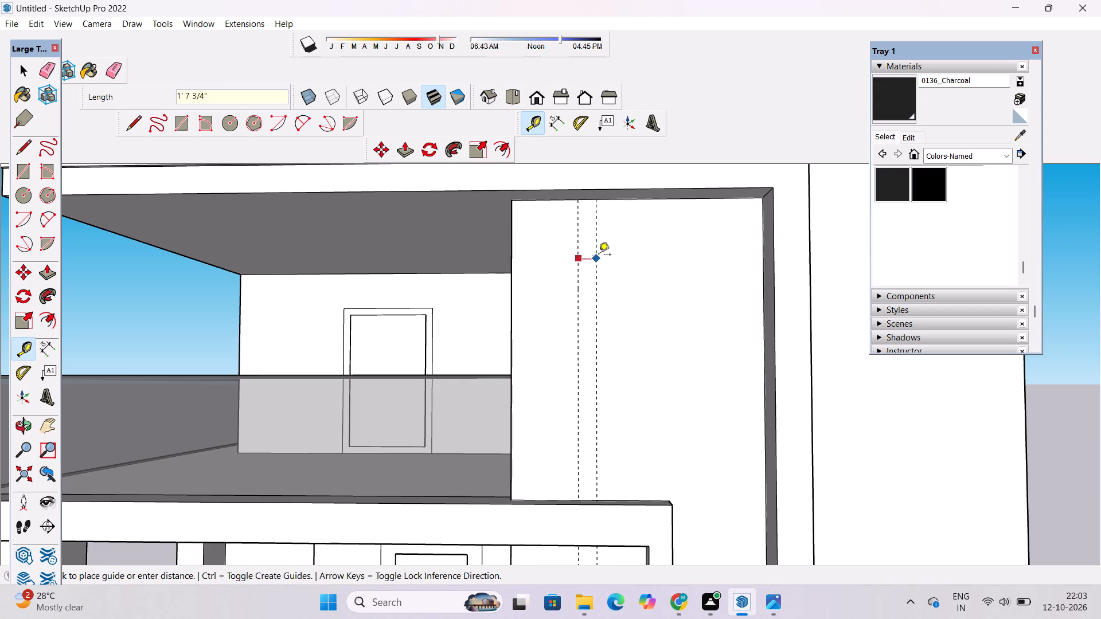
pyautogui.write("2'")
pyautogui.press('Return')
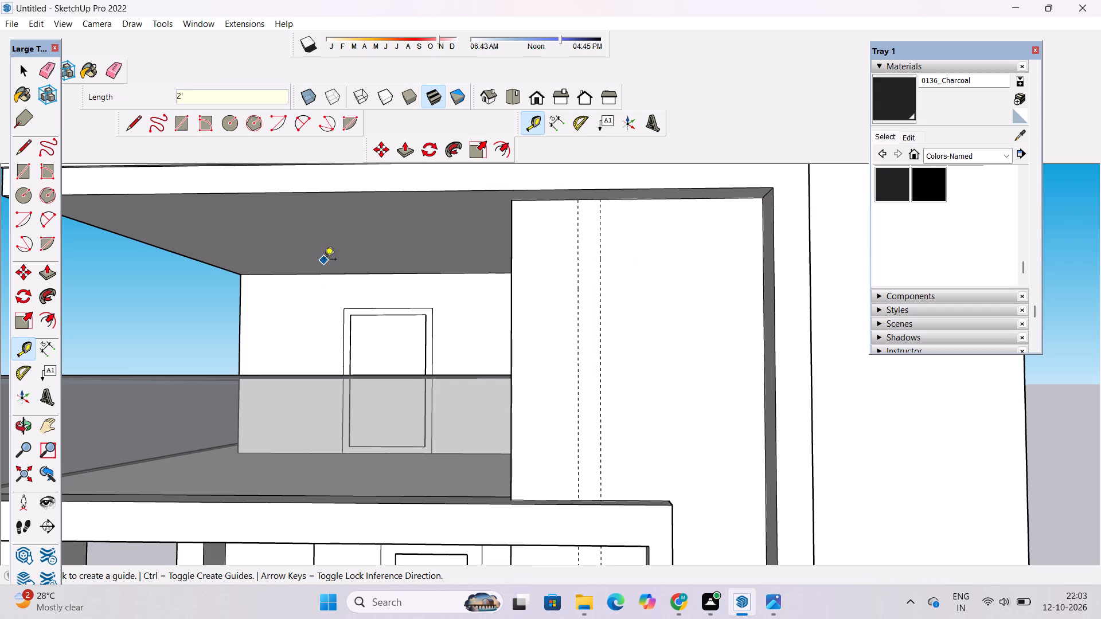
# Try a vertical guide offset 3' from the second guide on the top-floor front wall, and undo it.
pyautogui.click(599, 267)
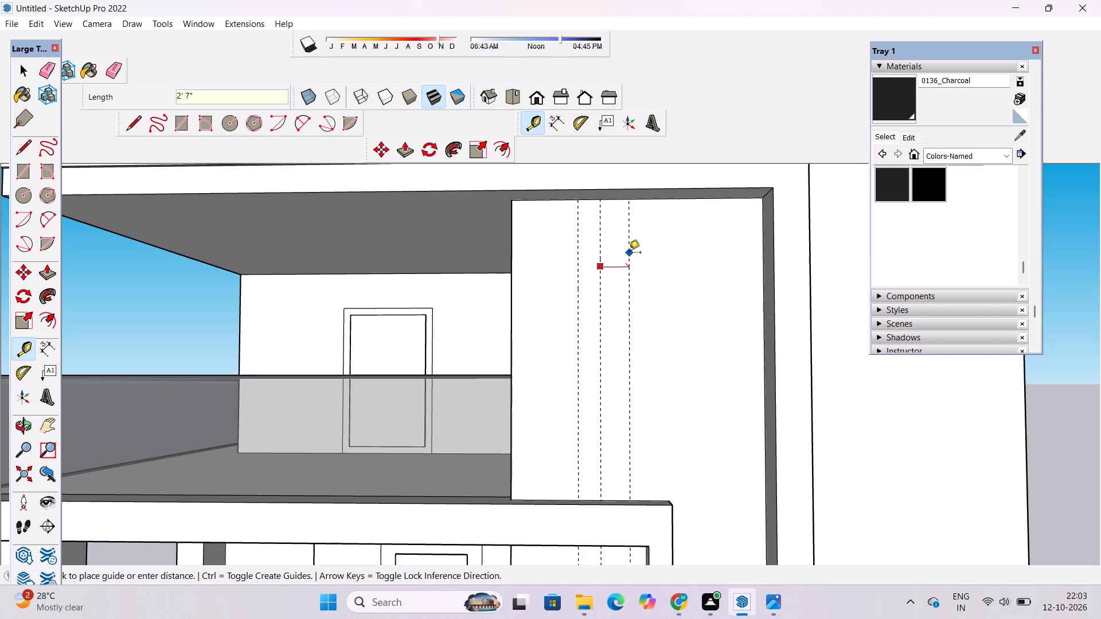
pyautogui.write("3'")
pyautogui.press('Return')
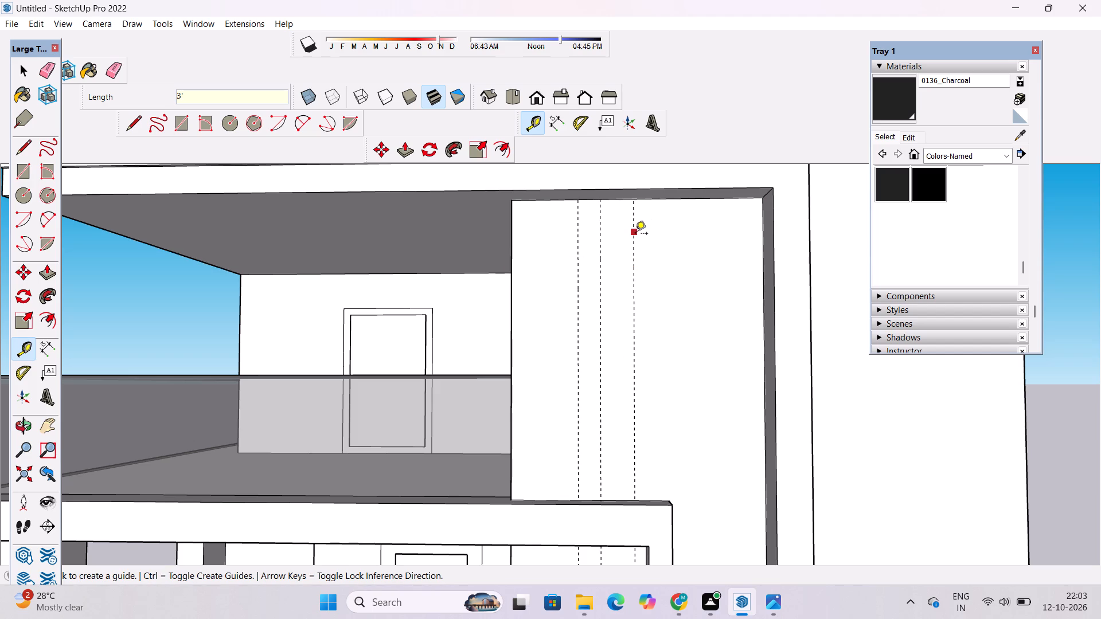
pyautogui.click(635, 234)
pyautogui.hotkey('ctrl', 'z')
# Place four more vertical guides on the top-floor front wall, spaced successively 1', 2', 1' and 2' beyond the second guide.
pyautogui.click(602, 258)
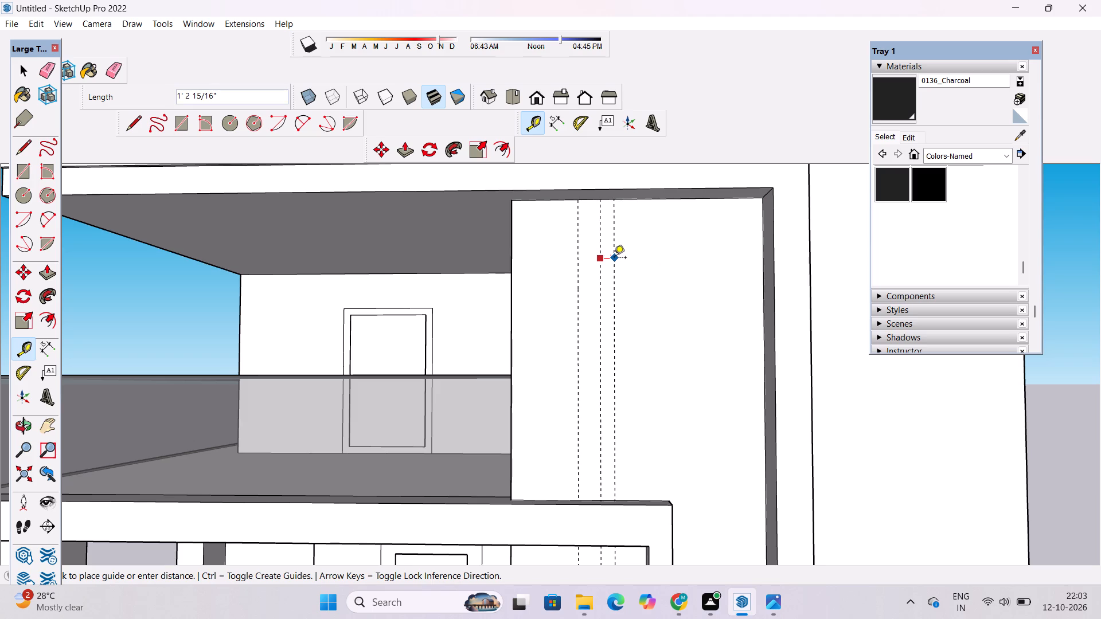
pyautogui.write("1'")
pyautogui.press('Return')
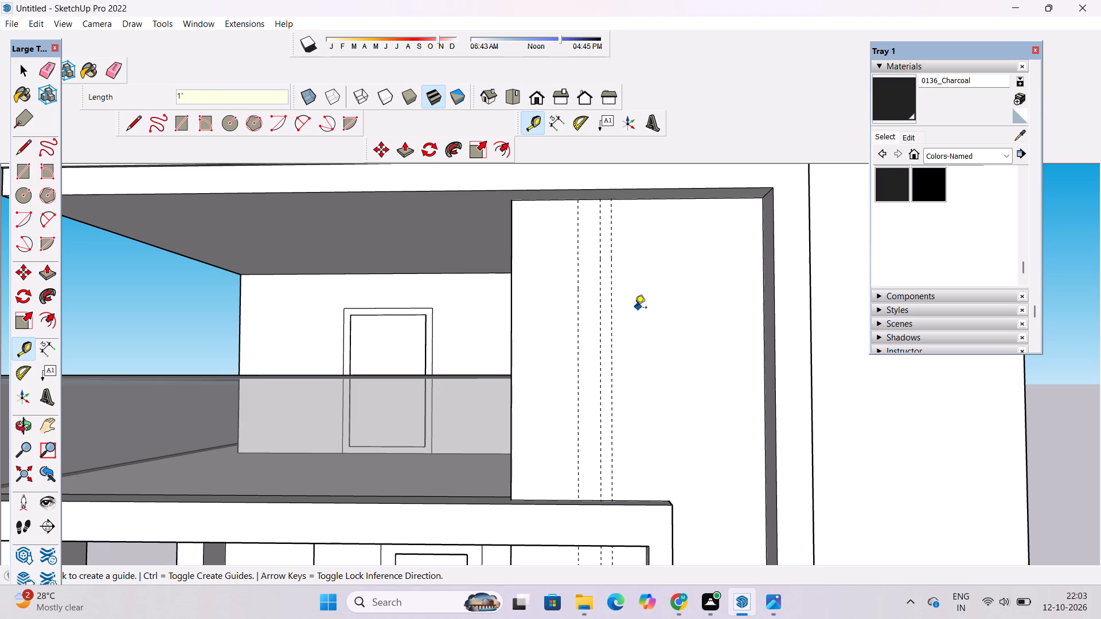
pyautogui.click(612, 307)
pyautogui.write("2'")
pyautogui.press('Return')
pyautogui.click(634, 292)
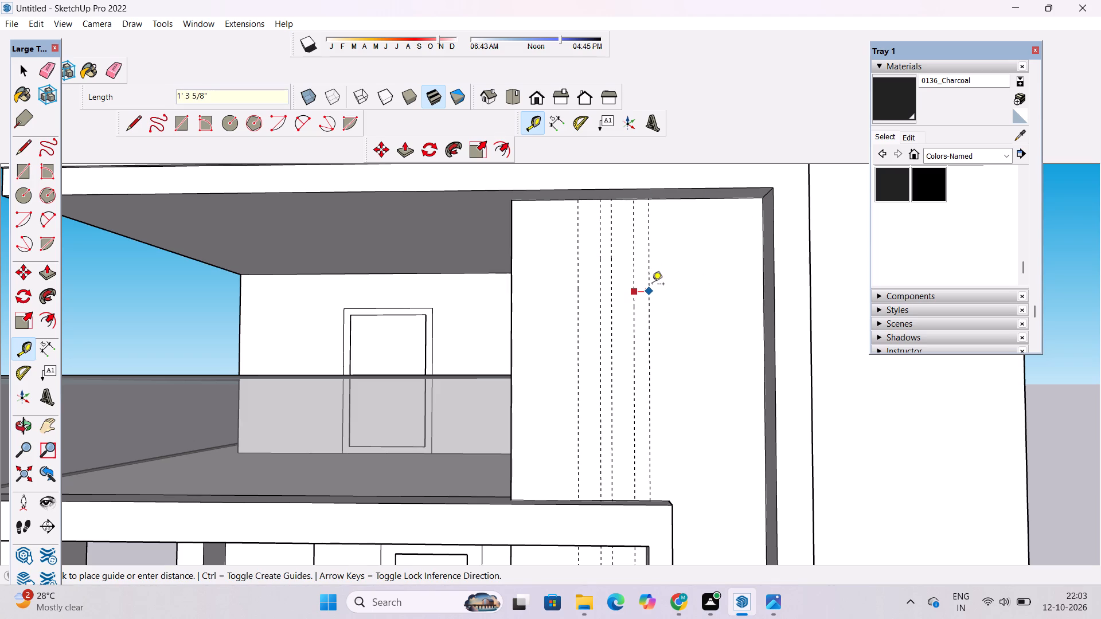
pyautogui.write("1'")
pyautogui.press('Return')
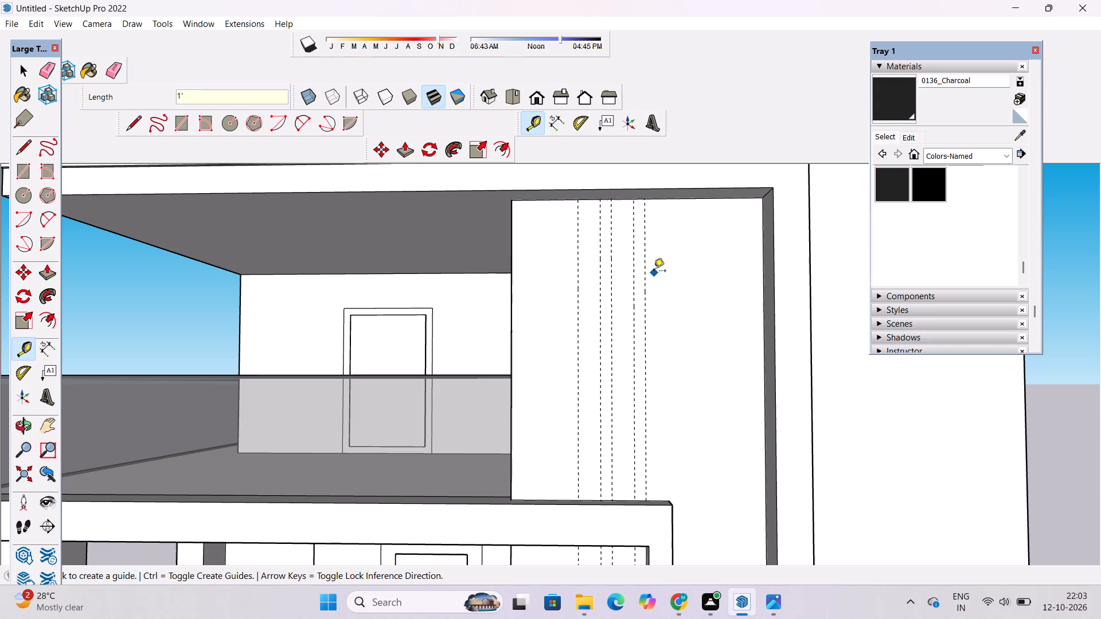
pyautogui.click(645, 258)
pyautogui.write("2'")
pyautogui.press('Return')
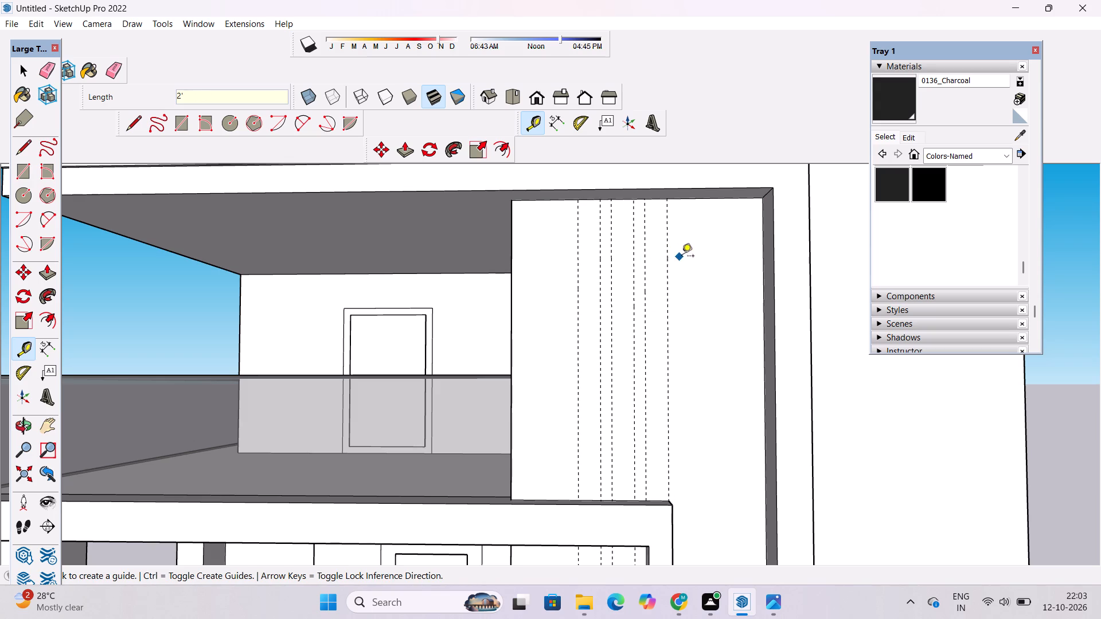
# Place a horizontal guide 12' below the top edge of the top-floor front wall, across the vertical guides.
pyautogui.press('o')
pyautogui.moveTo(683, 329); pyautogui.dragTo(682, 309)
pyautogui.moveTo(648, 321); pyautogui.dragTo(674, 340)
pyautogui.moveTo(673, 351); pyautogui.dragTo(668, 338)
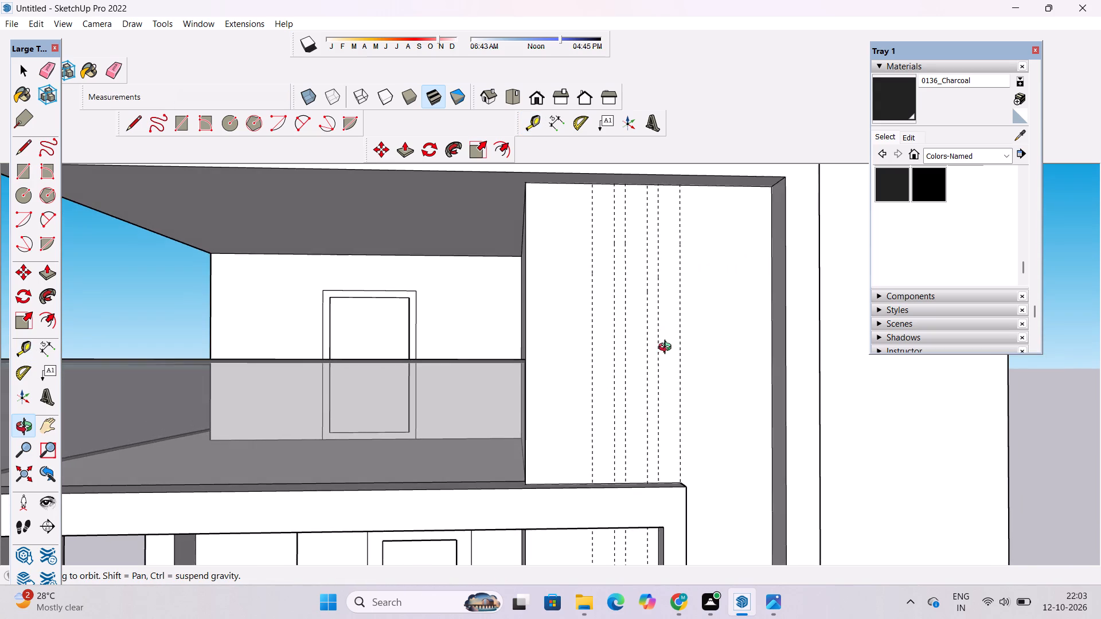
pyautogui.moveTo(663, 343); pyautogui.dragTo(651, 324)
pyautogui.keyDown('shift'); pyautogui.moveTo(646, 319); pyautogui.dragTo(646, 338); pyautogui.keyUp('shift')
pyautogui.keyDown('shift'); pyautogui.moveTo(603, 338); pyautogui.dragTo(614, 396); pyautogui.keyUp('shift')
pyautogui.keyDown('shift'); pyautogui.moveTo(616, 393); pyautogui.dragTo(608, 372); pyautogui.keyUp('shift')
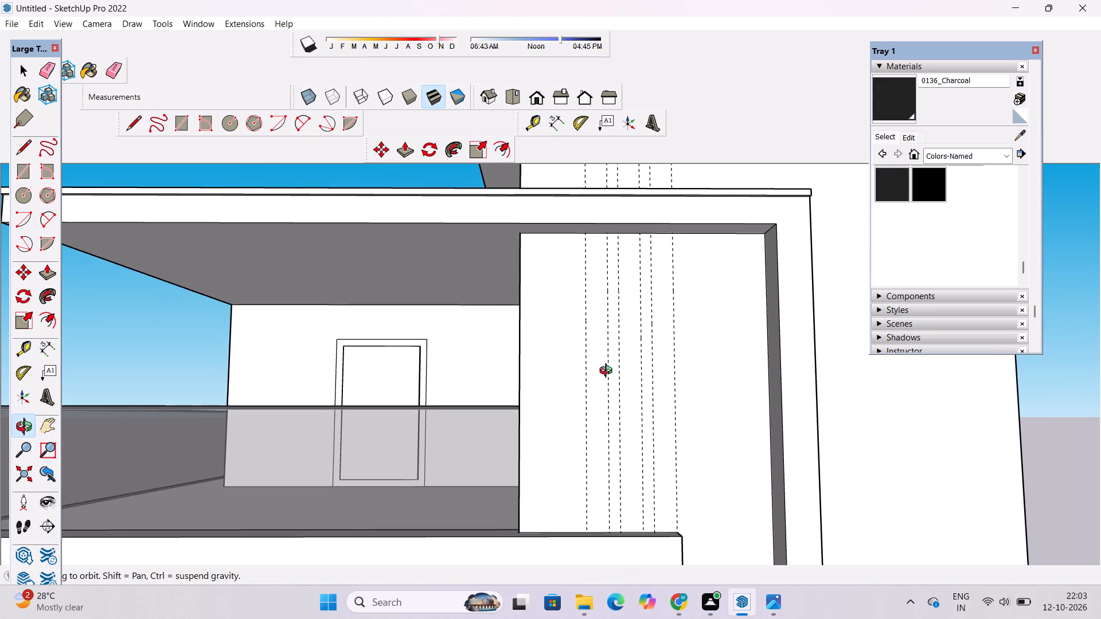
pyautogui.press('t')
pyautogui.scroll(8, 619, 280)
pyautogui.scroll(-5, 626, 216)
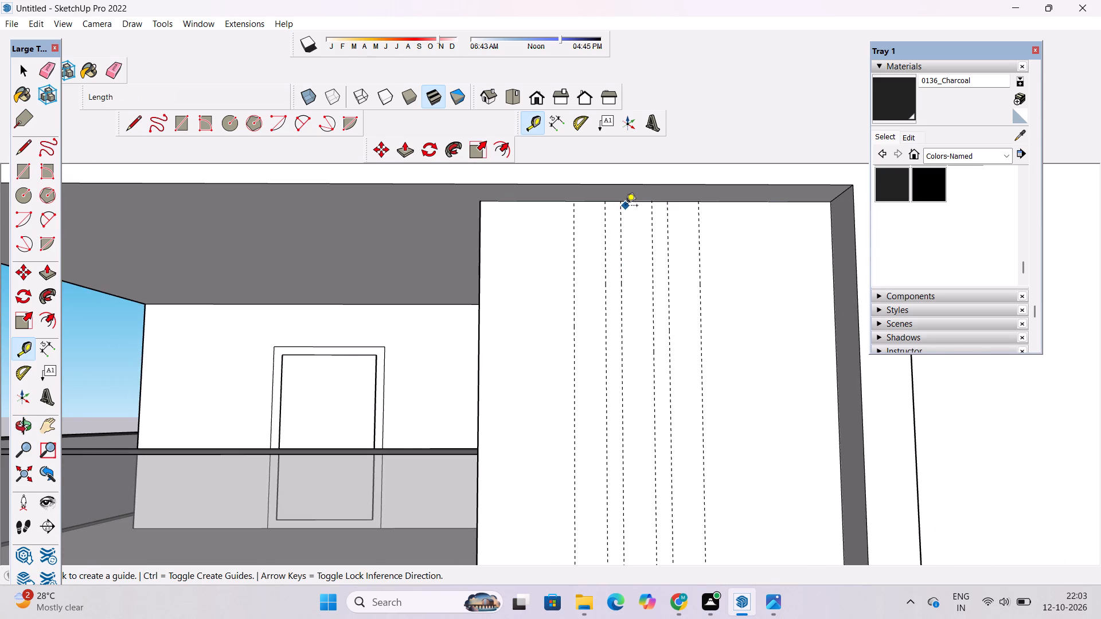
pyautogui.click(638, 204)
pyautogui.scroll(-4, 642, 244)
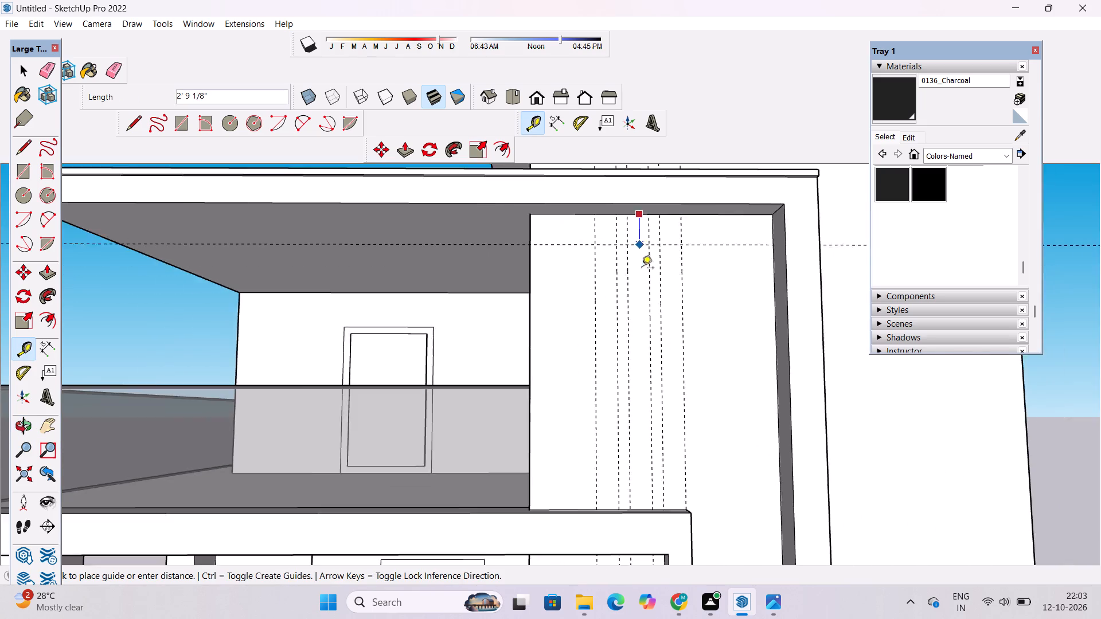
pyautogui.scroll(4, 647, 298)
pyautogui.scroll(-1, 652, 355)
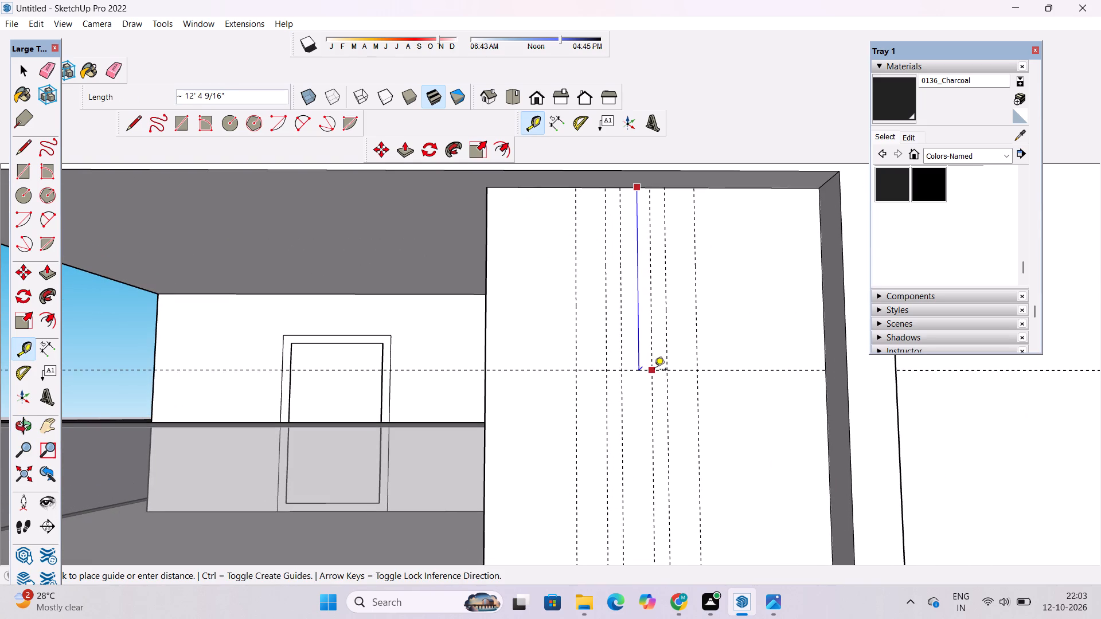
pyautogui.write("12'")
pyautogui.press('Return')
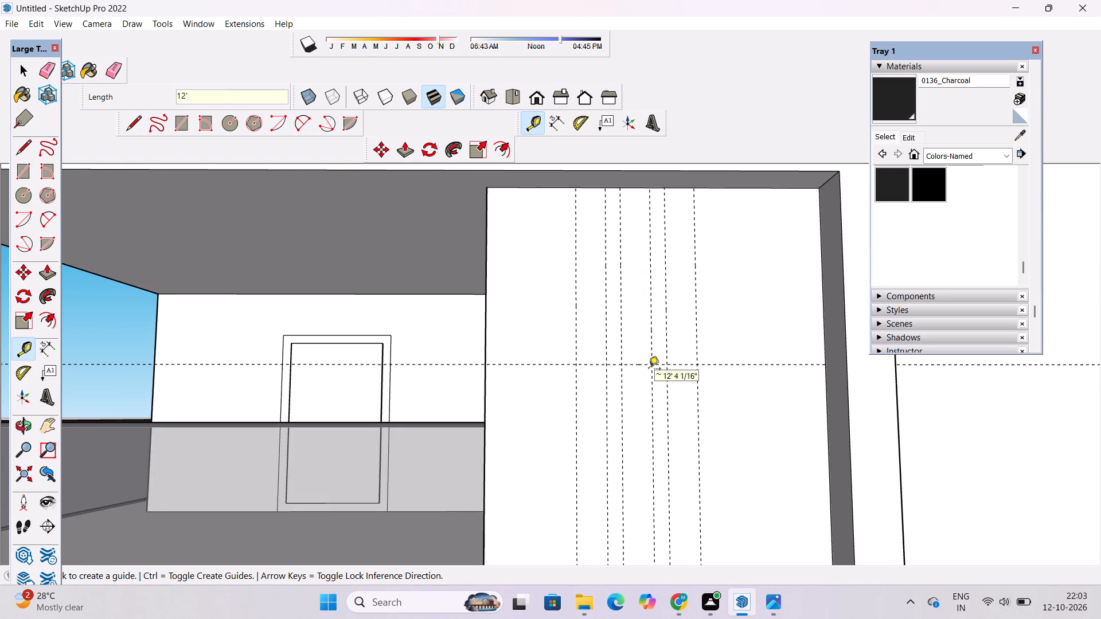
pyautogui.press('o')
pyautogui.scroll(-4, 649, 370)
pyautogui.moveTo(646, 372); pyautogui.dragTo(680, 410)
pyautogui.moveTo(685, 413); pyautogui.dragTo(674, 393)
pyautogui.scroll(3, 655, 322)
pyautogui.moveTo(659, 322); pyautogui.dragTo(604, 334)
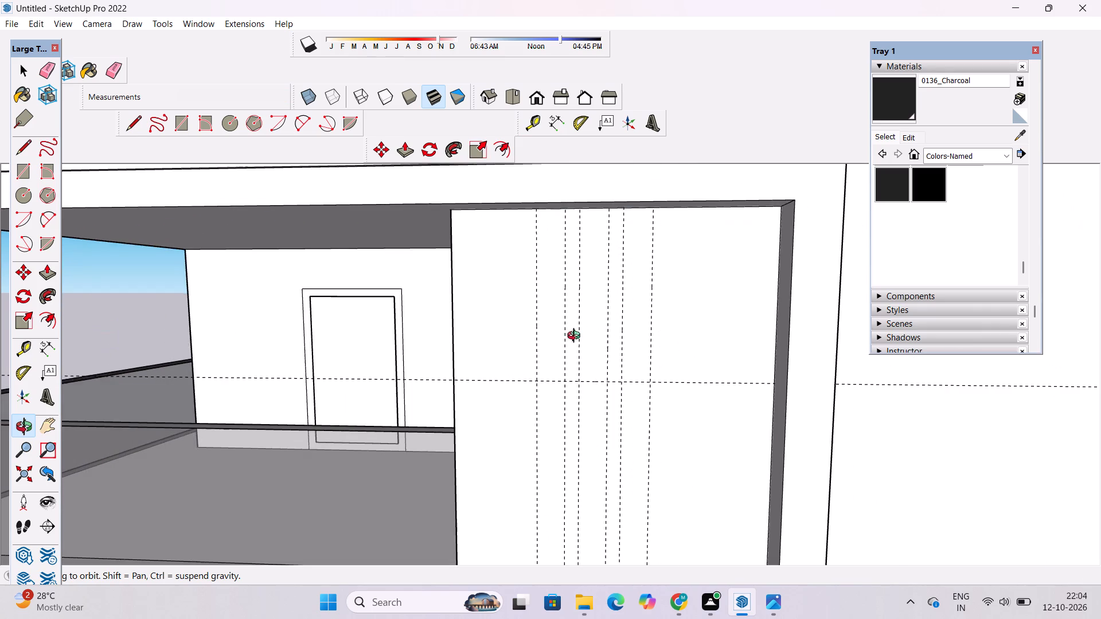
# Draw three 2' by 12' rectangles between the paired vertical guides, from the top-floor front wall's upper edge down to the horizontal guide.
pyautogui.scroll(2, 558, 342)
pyautogui.moveTo(550, 344); pyautogui.dragTo(576, 359)
pyautogui.keyDown('shift'); pyautogui.click(577, 359); pyautogui.keyUp('shift')
pyautogui.moveTo(571, 375); pyautogui.dragTo(569, 341)
pyautogui.keyDown('shift'); pyautogui.moveTo(569, 341); pyautogui.dragTo(586, 366); pyautogui.keyUp('shift')
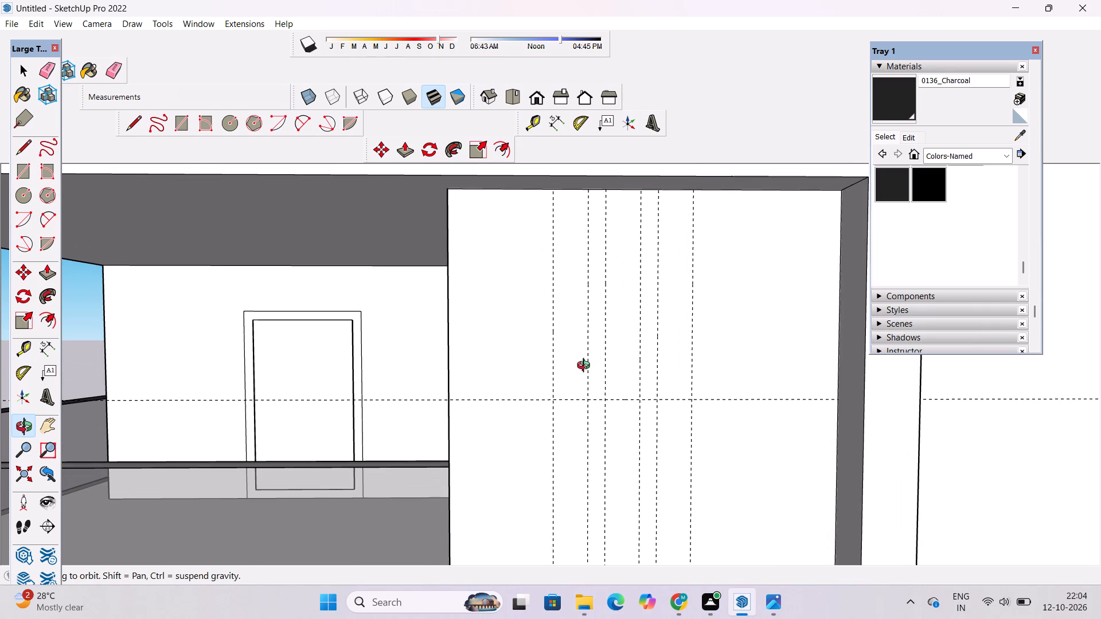
pyautogui.press('r')
pyautogui.scroll(-1, 550, 352)
pyautogui.scroll(3, 540, 253)
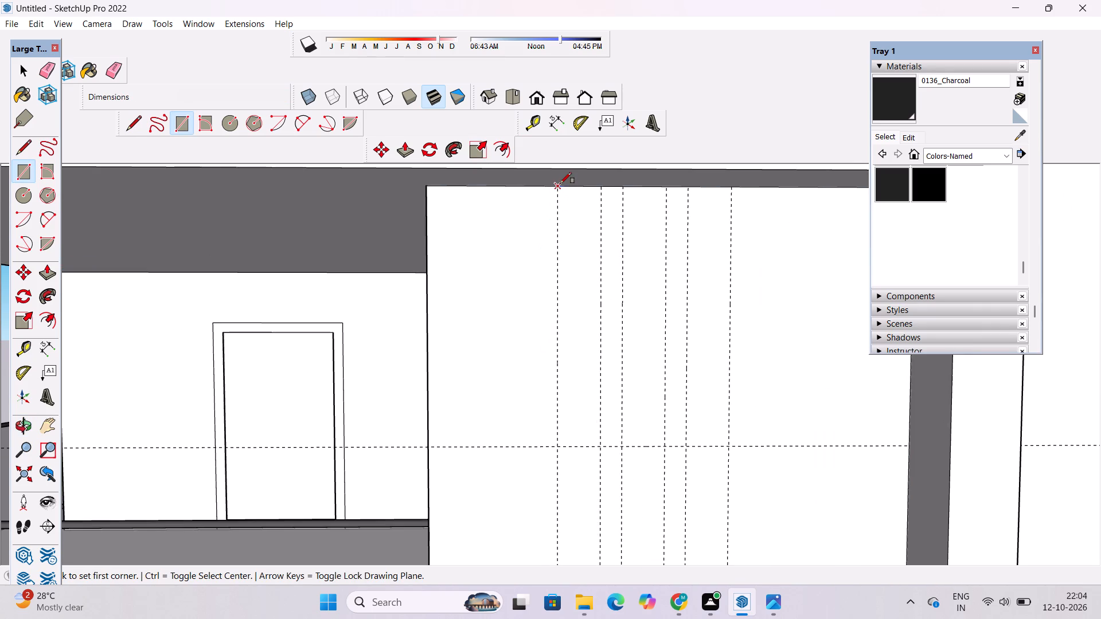
pyautogui.click(558, 184)
pyautogui.click(602, 448)
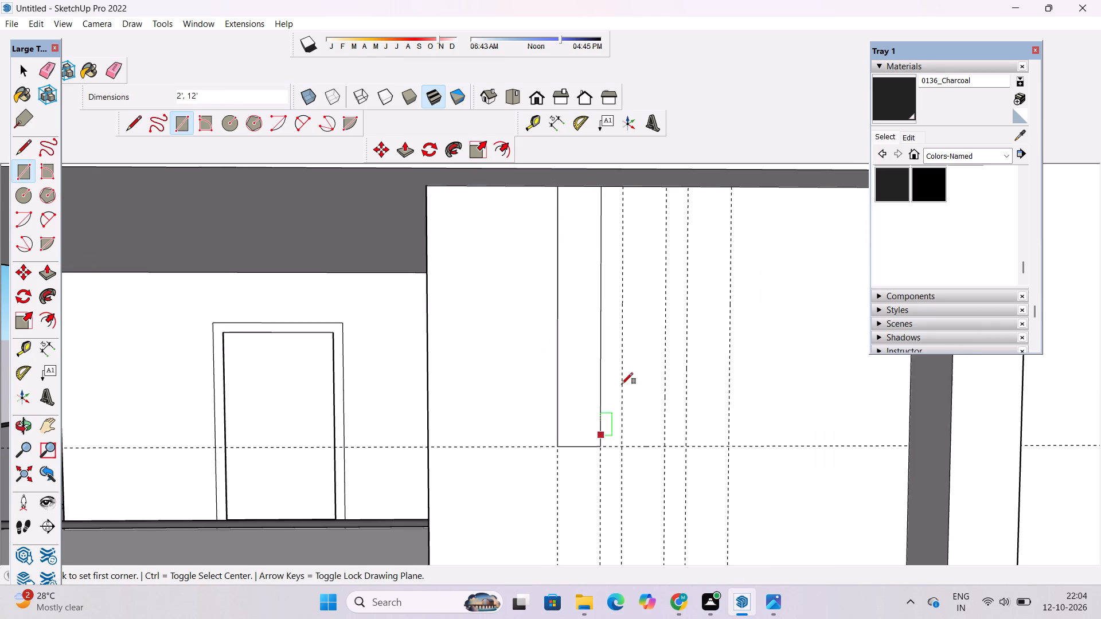
pyautogui.click(623, 186)
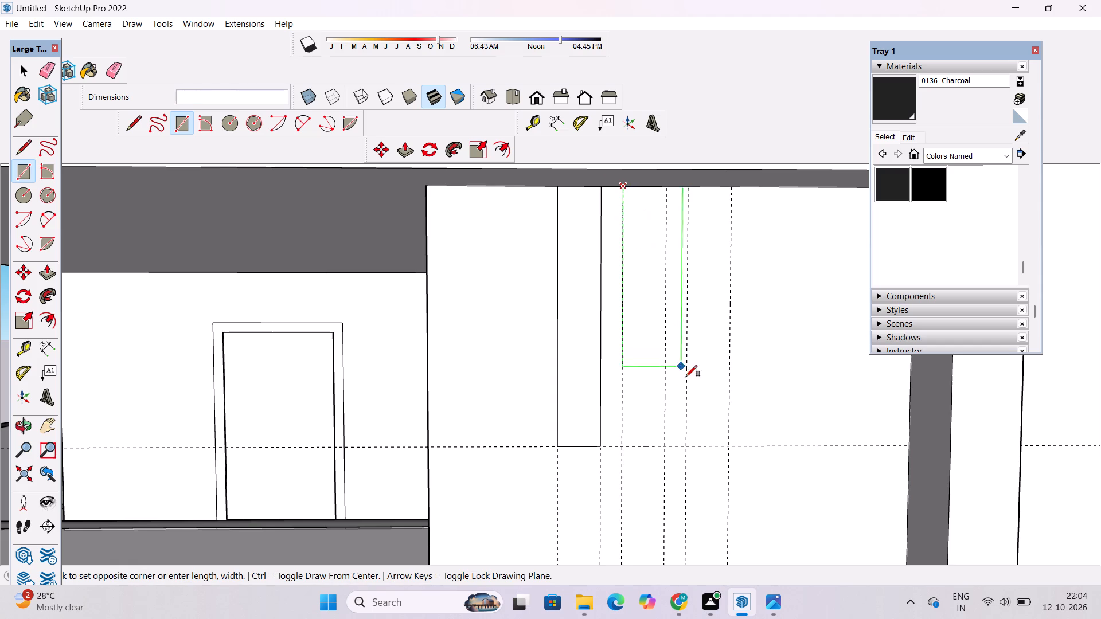
pyautogui.click(666, 448)
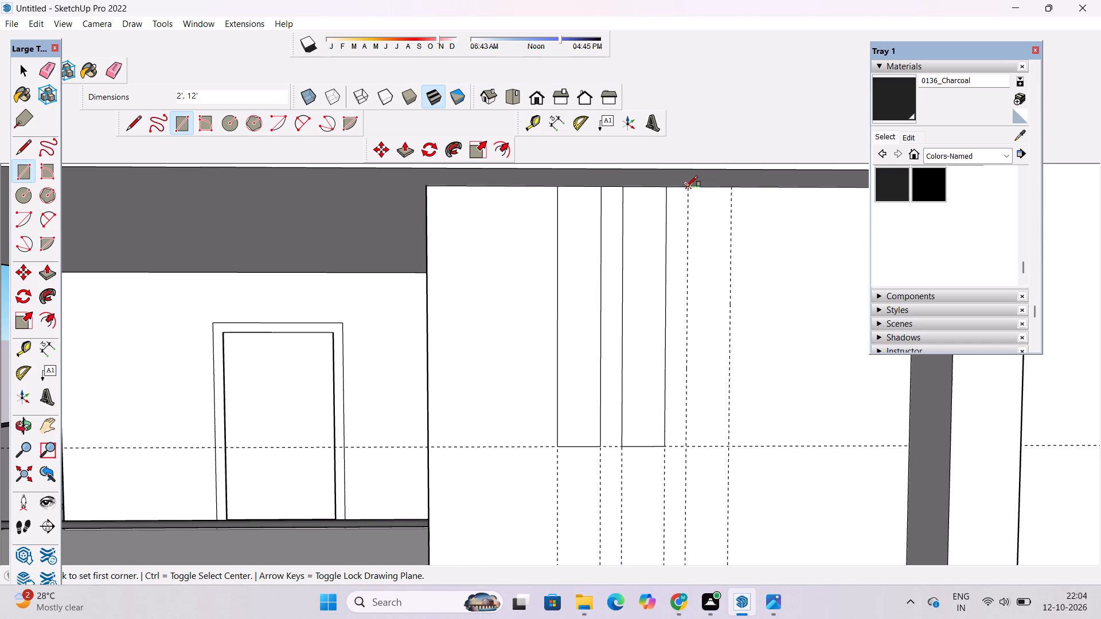
pyautogui.click(686, 187)
pyautogui.click(729, 448)
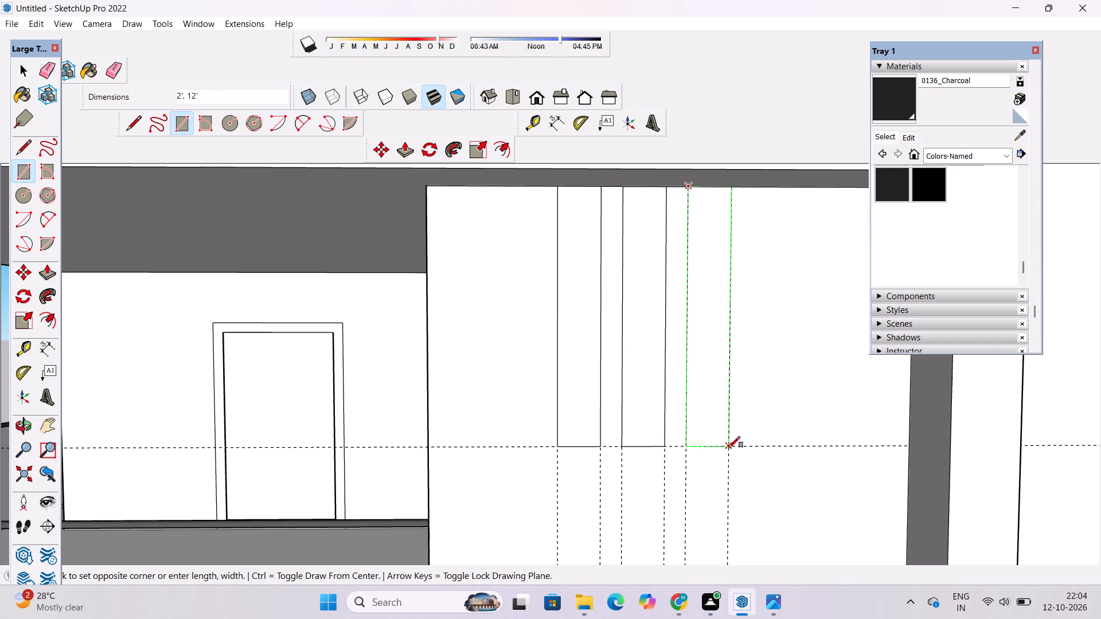
# Erase the vertical and horizontal construction guides around the three rectangles on the top-floor front wall.
pyautogui.press('o')
pyautogui.scroll(-7, 713, 416)
pyautogui.moveTo(727, 456); pyautogui.dragTo(712, 398)
pyautogui.moveTo(686, 440); pyautogui.dragTo(715, 456)
pyautogui.moveTo(718, 456); pyautogui.dragTo(701, 417)
pyautogui.moveTo(696, 417); pyautogui.dragTo(707, 440)
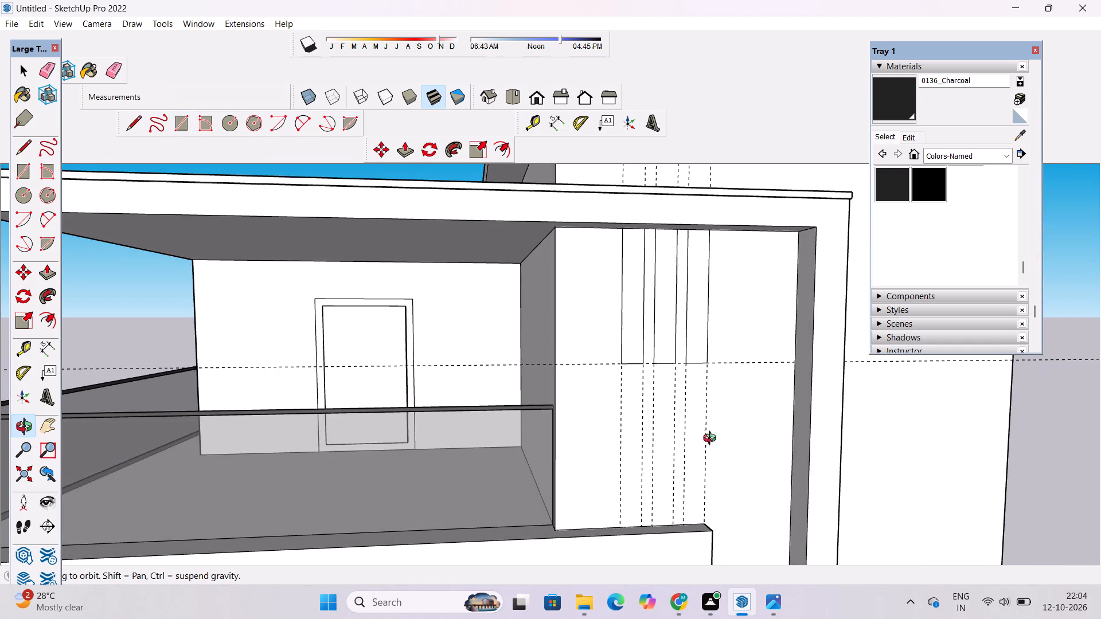
pyautogui.press('e')
pyautogui.moveTo(747, 355); pyautogui.dragTo(614, 409)
pyautogui.moveTo(662, 390); pyautogui.dragTo(640, 403)
# Push/Pull each of the three rectangles 3' outward from the top-floor front wall to form vertical fins.
pyautogui.press('o')
pyautogui.scroll(-4, 644, 403)
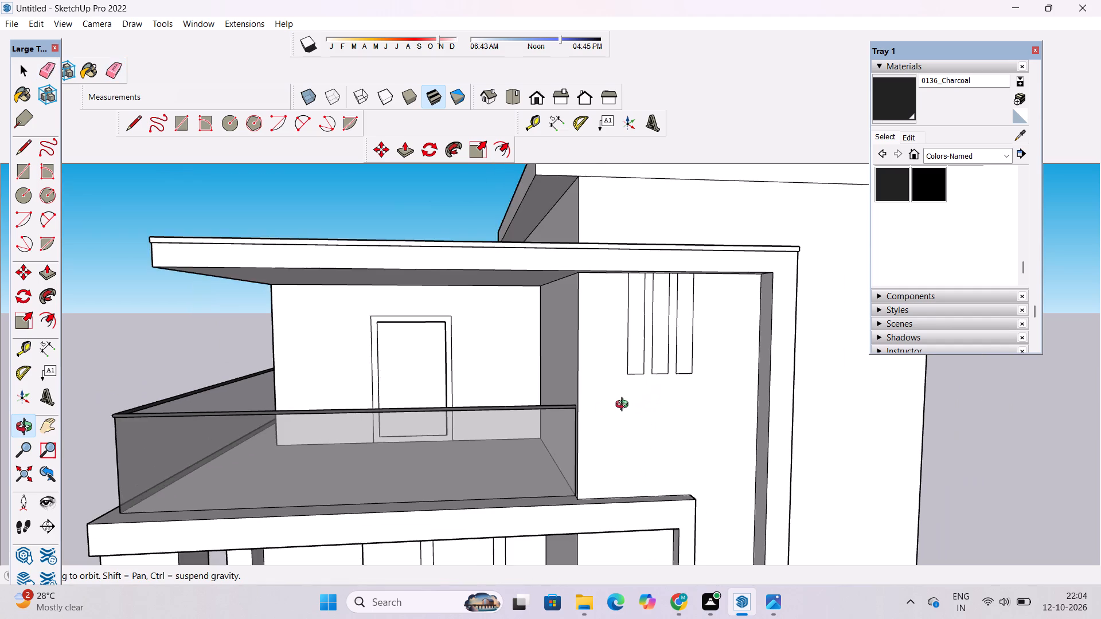
pyautogui.moveTo(602, 416); pyautogui.dragTo(652, 441)
pyautogui.keyDown('shift'); pyautogui.moveTo(710, 370); pyautogui.dragTo(581, 384); pyautogui.keyUp('shift')
pyautogui.scroll(4, 579, 386)
pyautogui.keyDown('shift'); pyautogui.moveTo(549, 408); pyautogui.dragTo(549, 391); pyautogui.keyUp('shift')
pyautogui.moveTo(546, 391); pyautogui.dragTo(558, 388)
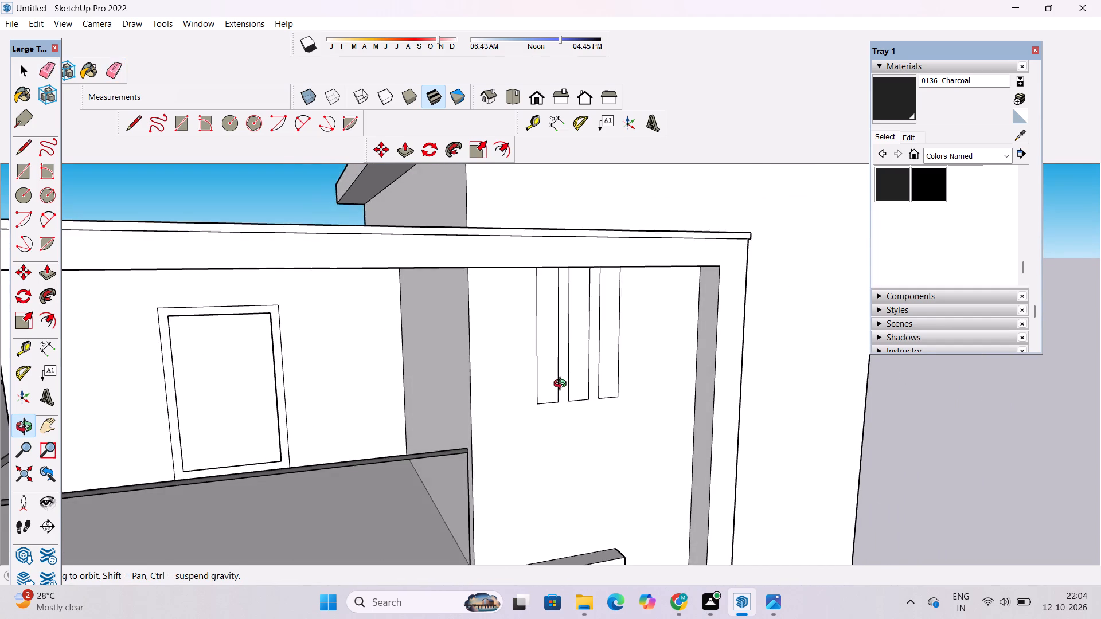
pyautogui.scroll(2, 563, 385)
pyautogui.keyDown('shift'); pyautogui.moveTo(563, 383); pyautogui.dragTo(566, 390); pyautogui.keyUp('shift')
pyautogui.press('p')
pyautogui.scroll(-2, 566, 390)
pyautogui.click(554, 379)
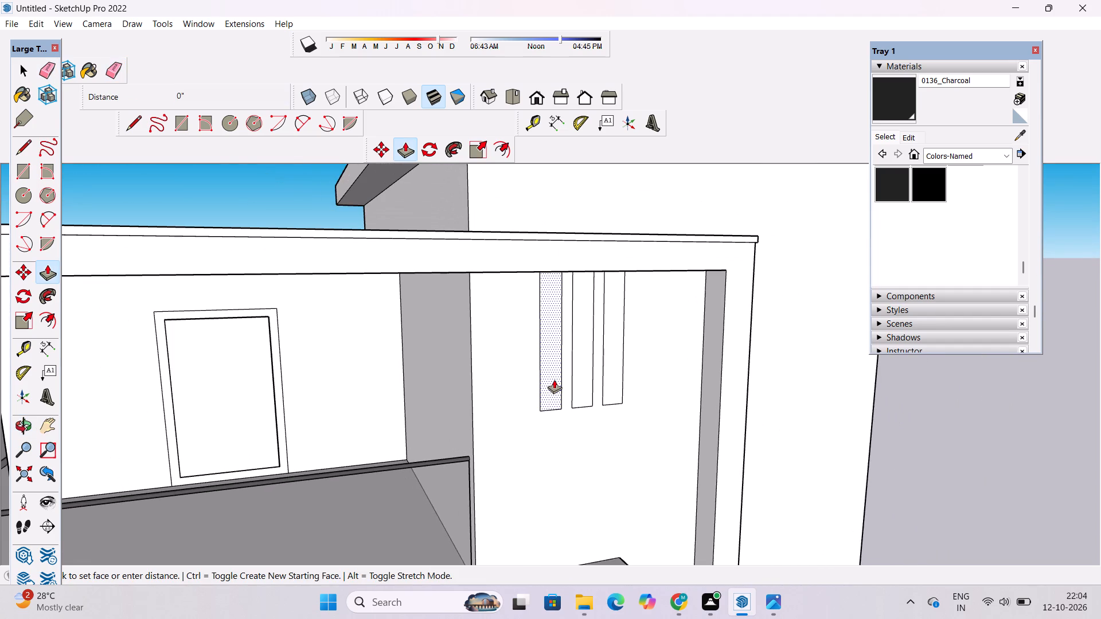
pyautogui.click(638, 254)
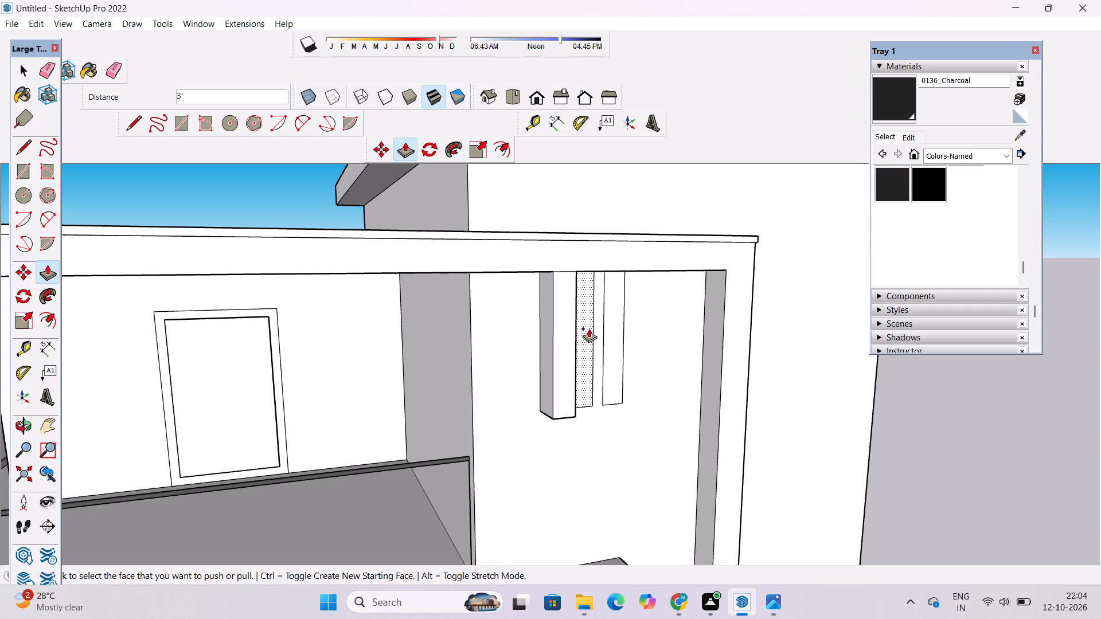
pyautogui.click(588, 326)
pyautogui.click(560, 380)
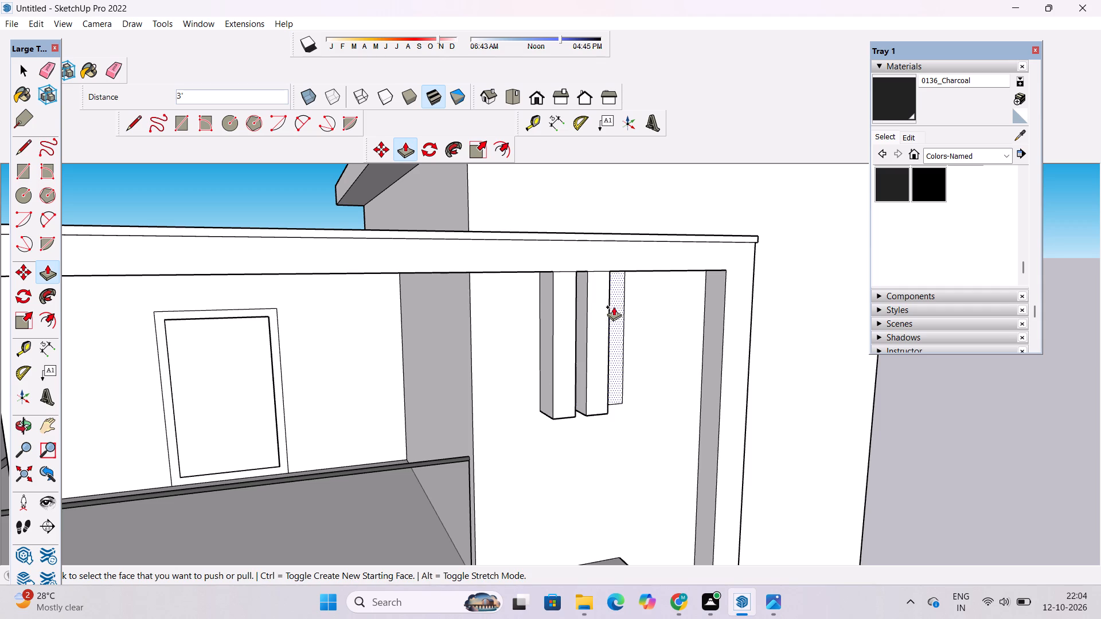
pyautogui.click(618, 306)
pyautogui.click(596, 386)
# Examine the three fins and the surrounding top-floor facade and roofs from several angles.
pyautogui.press('o')
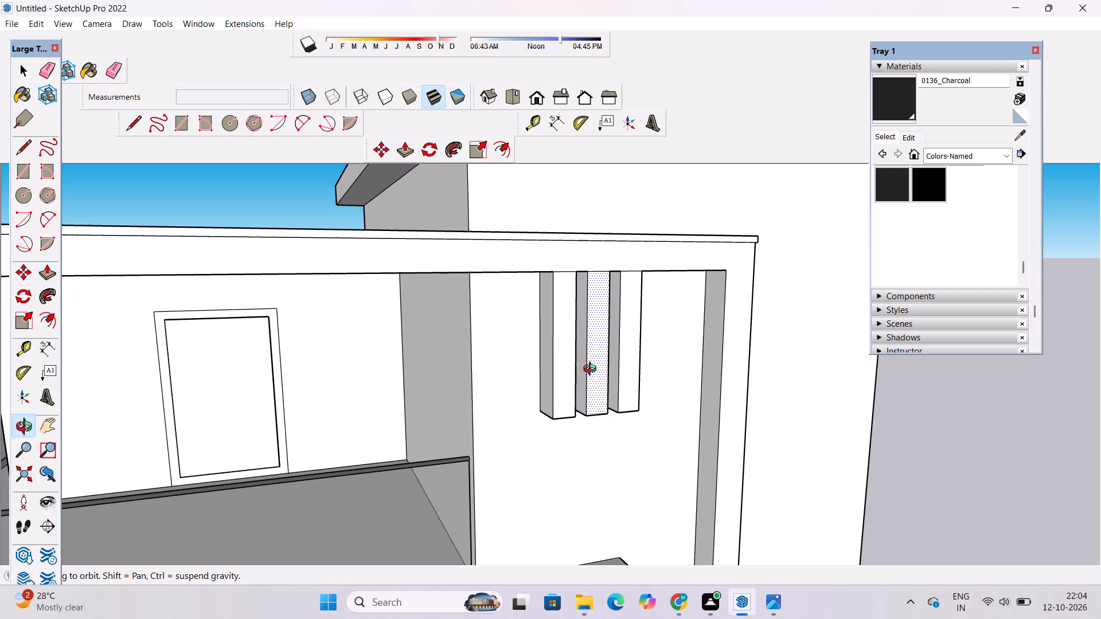
pyautogui.keyDown('shift'); pyautogui.moveTo(593, 369); pyautogui.dragTo(591, 357); pyautogui.keyUp('shift')
pyautogui.scroll(-4, 591, 357)
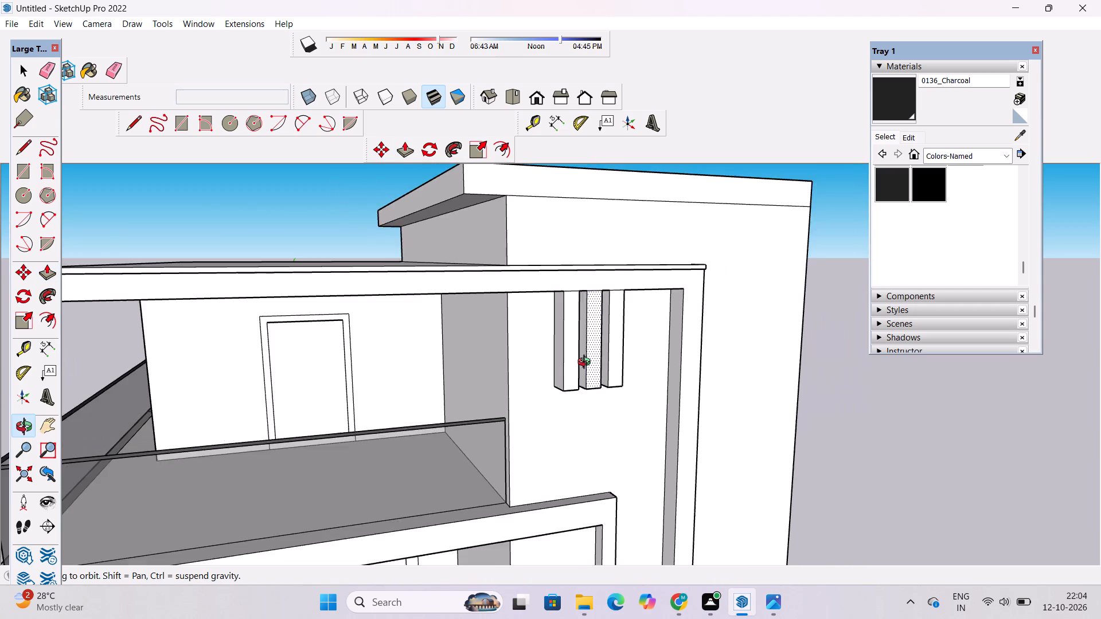
pyautogui.moveTo(587, 363); pyautogui.dragTo(603, 394)
pyautogui.keyDown('shift'); pyautogui.moveTo(612, 401); pyautogui.dragTo(579, 381); pyautogui.keyUp('shift')
pyautogui.moveTo(573, 380); pyautogui.dragTo(579, 394)
pyautogui.press('o')
pyautogui.scroll(1, 585, 367)
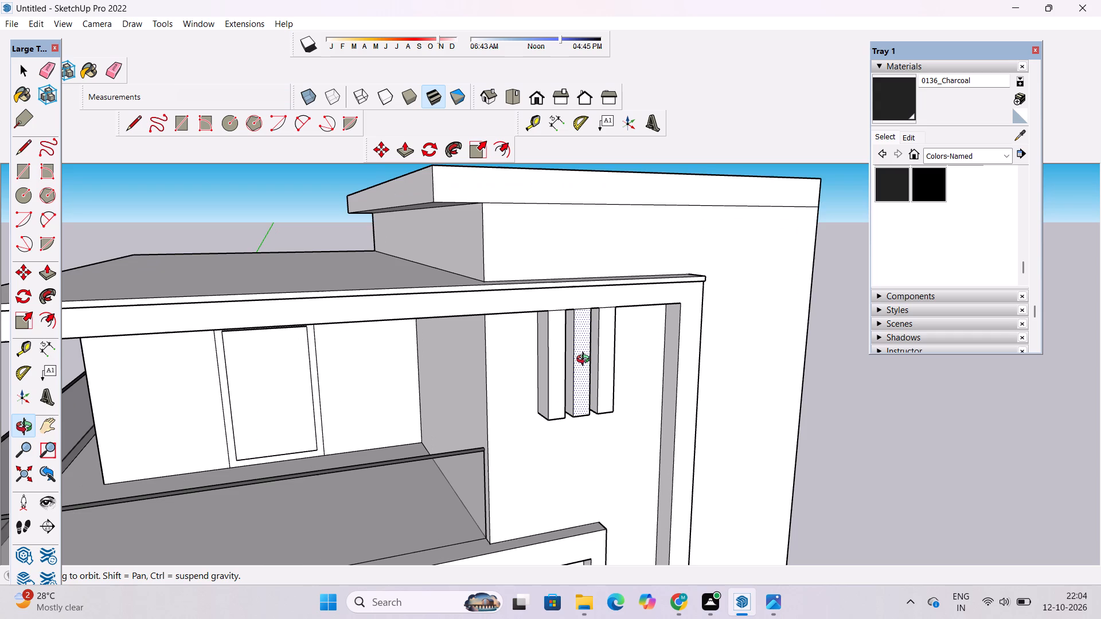
pyautogui.scroll(-3, 583, 355)
pyautogui.keyDown('shift'); pyautogui.moveTo(603, 379); pyautogui.dragTo(575, 391); pyautogui.keyUp('shift')
pyautogui.moveTo(579, 400); pyautogui.dragTo(526, 401)
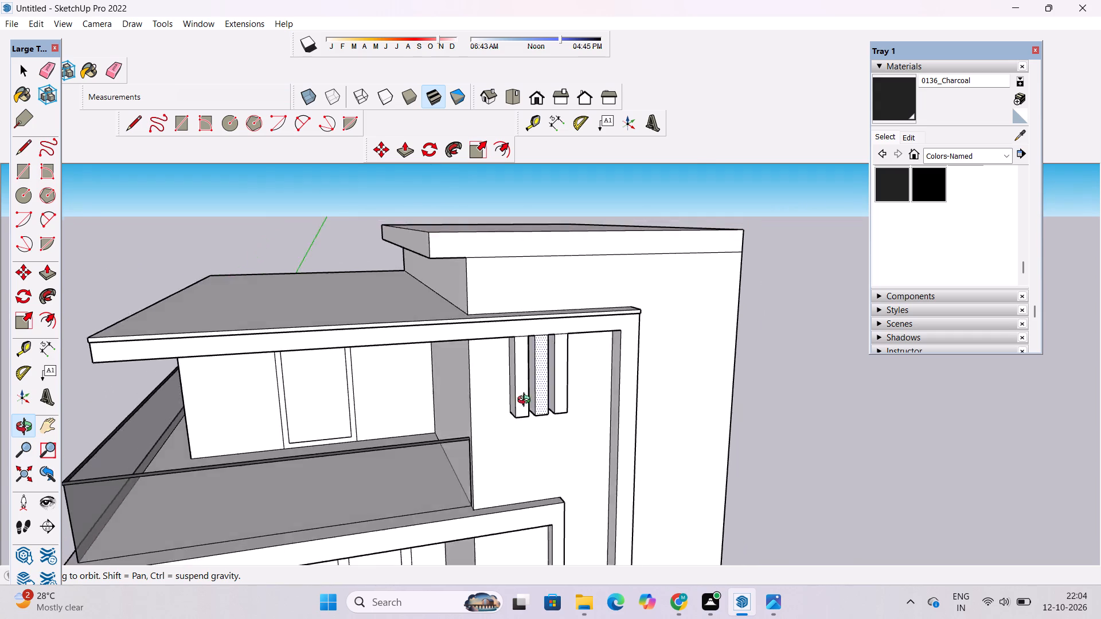
pyautogui.moveTo(526, 401); pyautogui.dragTo(486, 398)
pyautogui.scroll(3, 493, 390)
pyautogui.keyDown('shift'); pyautogui.moveTo(495, 392); pyautogui.dragTo(510, 358); pyautogui.keyUp('shift')
pyautogui.press('space')
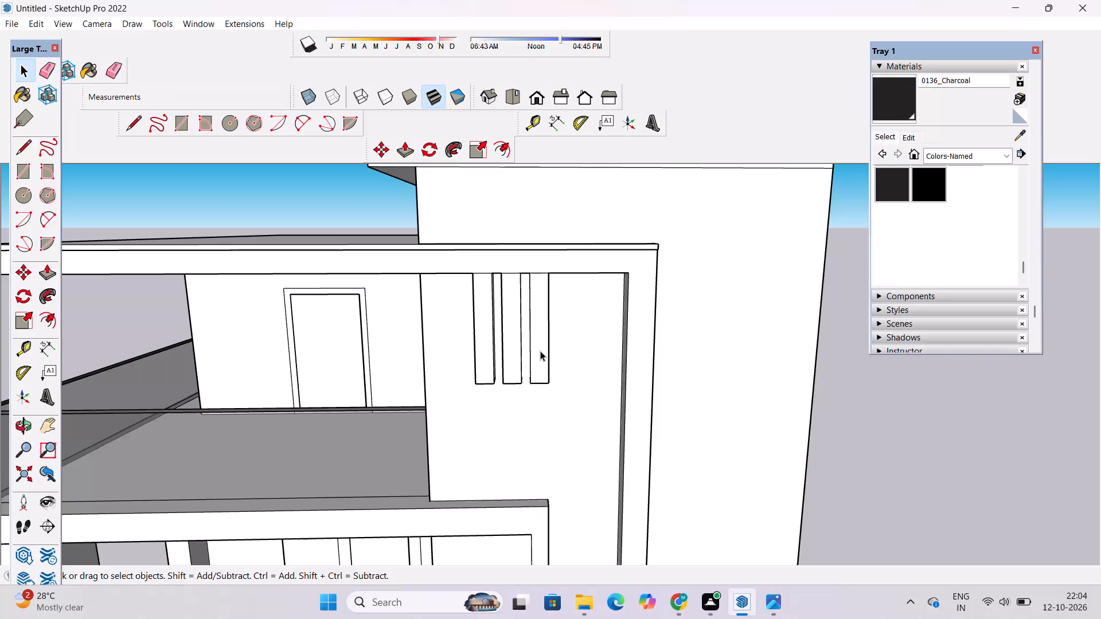
pyautogui.press('o')
pyautogui.scroll(-2, 544, 344)
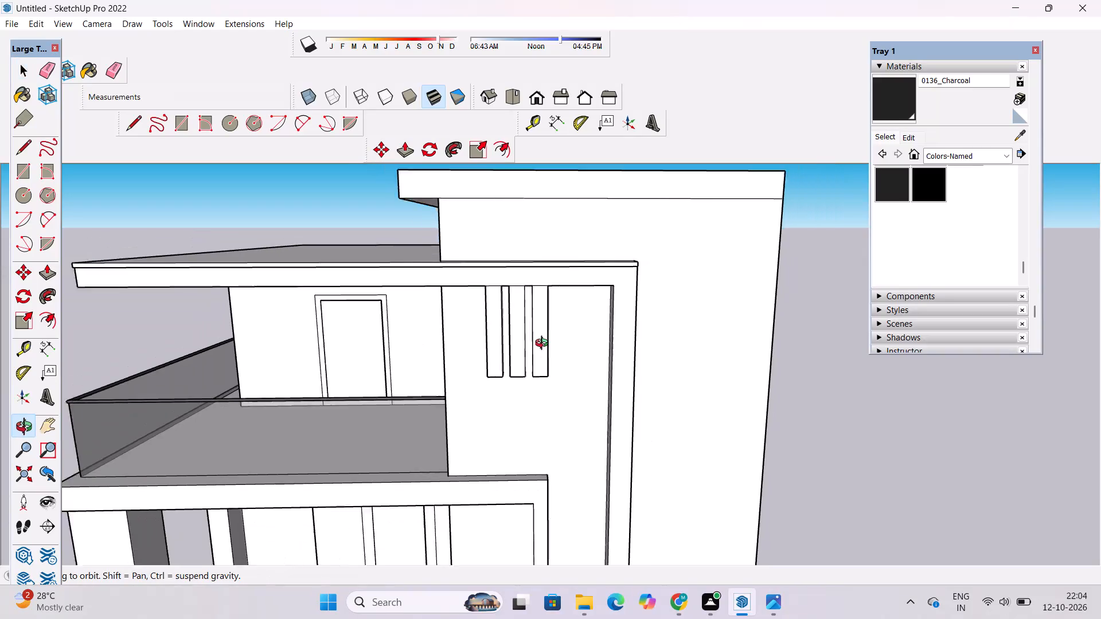
pyautogui.scroll(-1, 544, 344)
pyautogui.moveTo(502, 371); pyautogui.dragTo(570, 379)
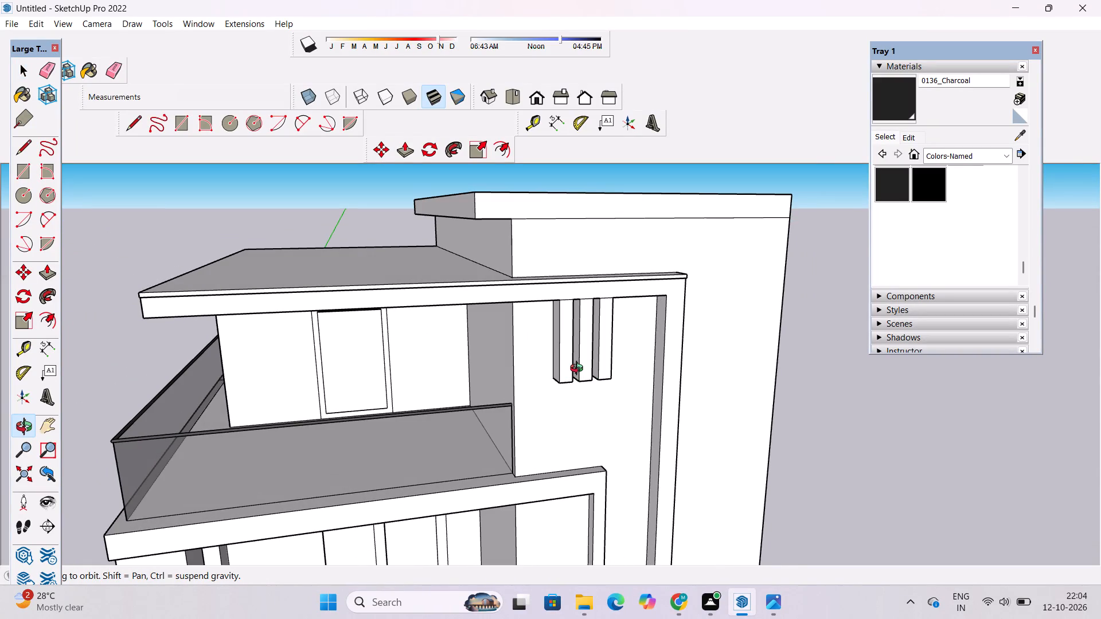
pyautogui.scroll(-4, 609, 308)
pyautogui.moveTo(565, 309); pyautogui.dragTo(608, 408)
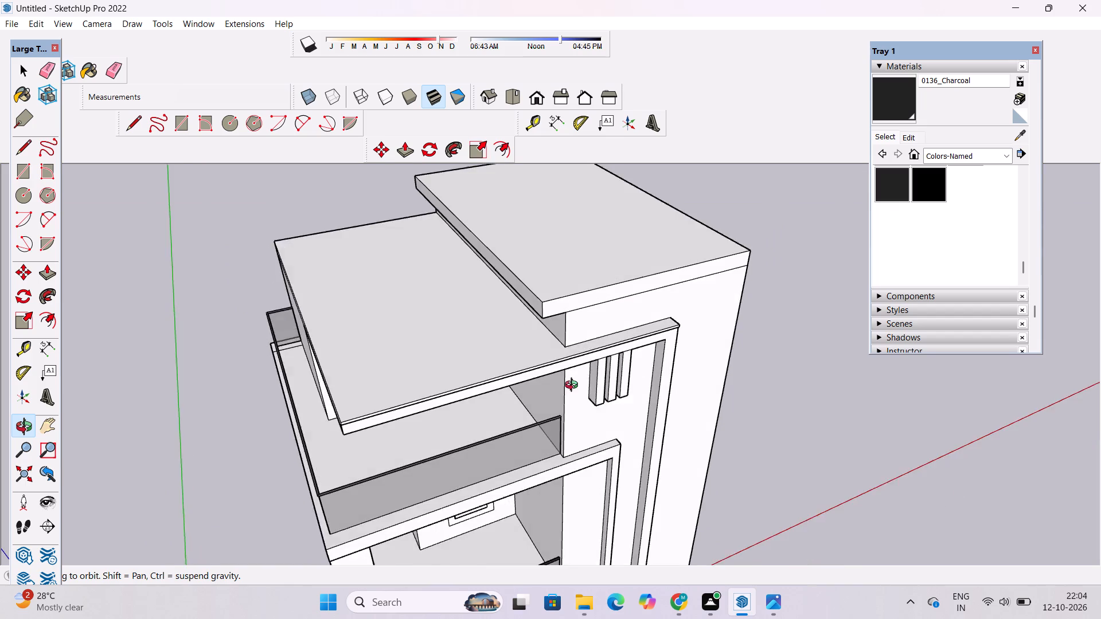
pyautogui.scroll(5, 574, 386)
pyautogui.moveTo(514, 319); pyautogui.dragTo(532, 345)
pyautogui.moveTo(515, 344); pyautogui.dragTo(542, 211)
pyautogui.scroll(-3, 543, 207)
pyautogui.keyDown('shift'); pyautogui.moveTo(560, 205); pyautogui.dragTo(547, 279); pyautogui.keyUp('shift')
pyautogui.moveTo(547, 280); pyautogui.dragTo(389, 271)
pyautogui.keyDown('shift'); pyautogui.moveTo(654, 269); pyautogui.dragTo(504, 271); pyautogui.keyUp('shift')
pyautogui.moveTo(534, 285); pyautogui.dragTo(444, 311)
pyautogui.moveTo(461, 307); pyautogui.dragTo(600, 314)
pyautogui.moveTo(573, 318); pyautogui.dragTo(554, 251)
pyautogui.moveTo(495, 267); pyautogui.dragTo(613, 297)
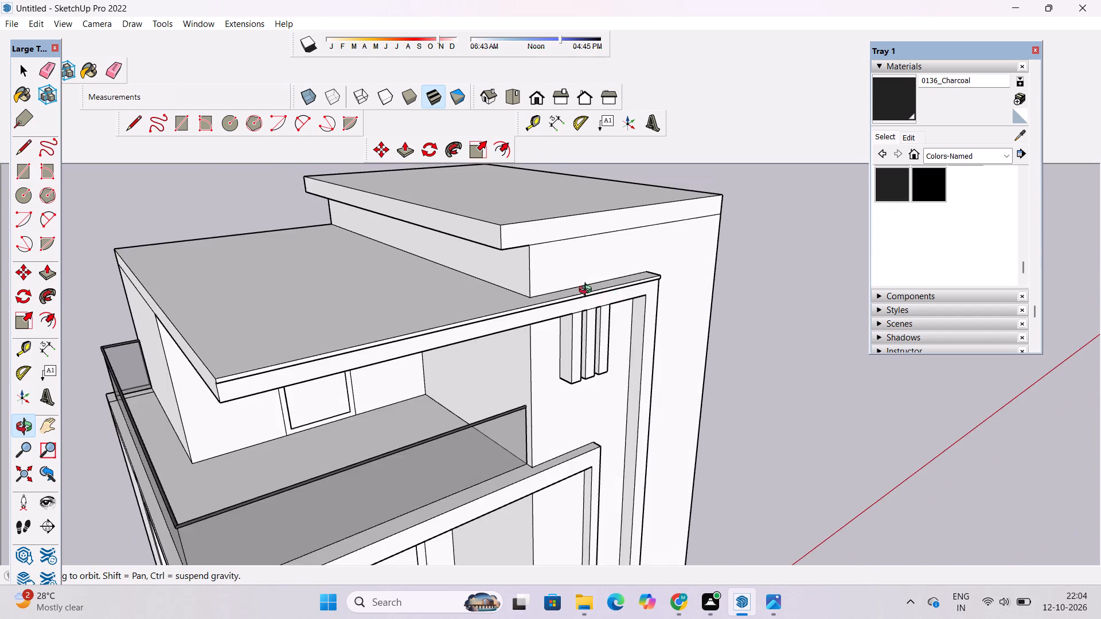
# Push/Pull the front edge face of the topmost roof slab outward by 8".
pyautogui.scroll(-4, 564, 269)
pyautogui.keyDown('shift'); pyautogui.moveTo(567, 263); pyautogui.dragTo(525, 276); pyautogui.keyUp('shift')
pyautogui.moveTo(541, 288); pyautogui.dragTo(581, 307)
pyautogui.keyDown('shift'); pyautogui.click(549, 284); pyautogui.keyUp('shift')
pyautogui.keyDown('shift'); pyautogui.moveTo(546, 288); pyautogui.dragTo(539, 273); pyautogui.keyUp('shift')
pyautogui.keyDown('shift'); pyautogui.moveTo(539, 273); pyautogui.dragTo(544, 280); pyautogui.keyUp('shift')
pyautogui.scroll(2, 545, 265)
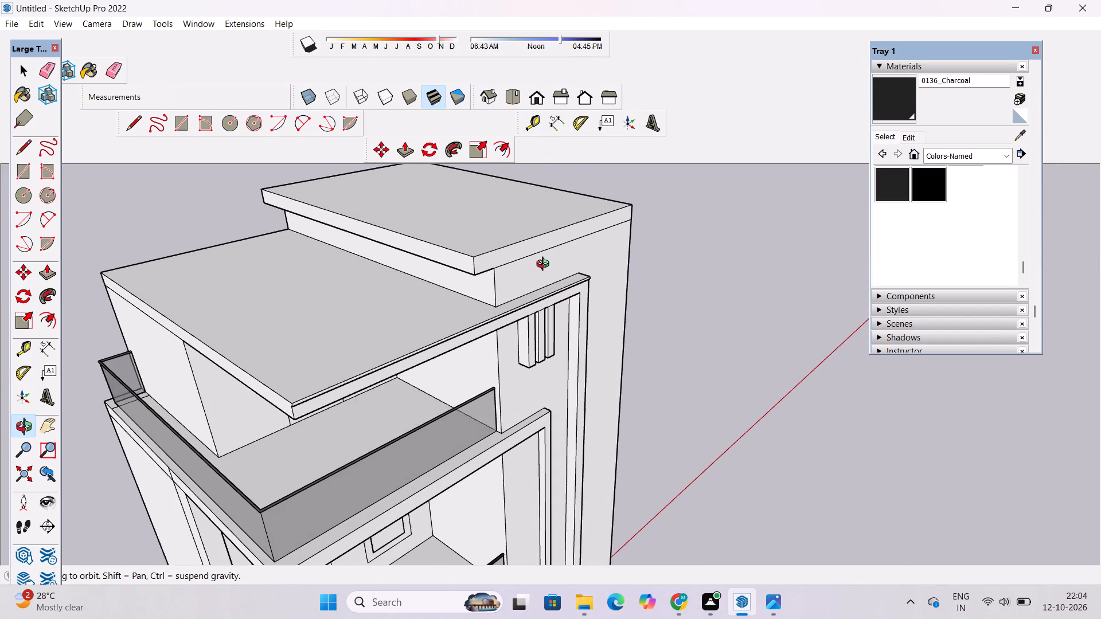
pyautogui.press('p')
pyautogui.scroll(3, 522, 252)
pyautogui.click(513, 246)
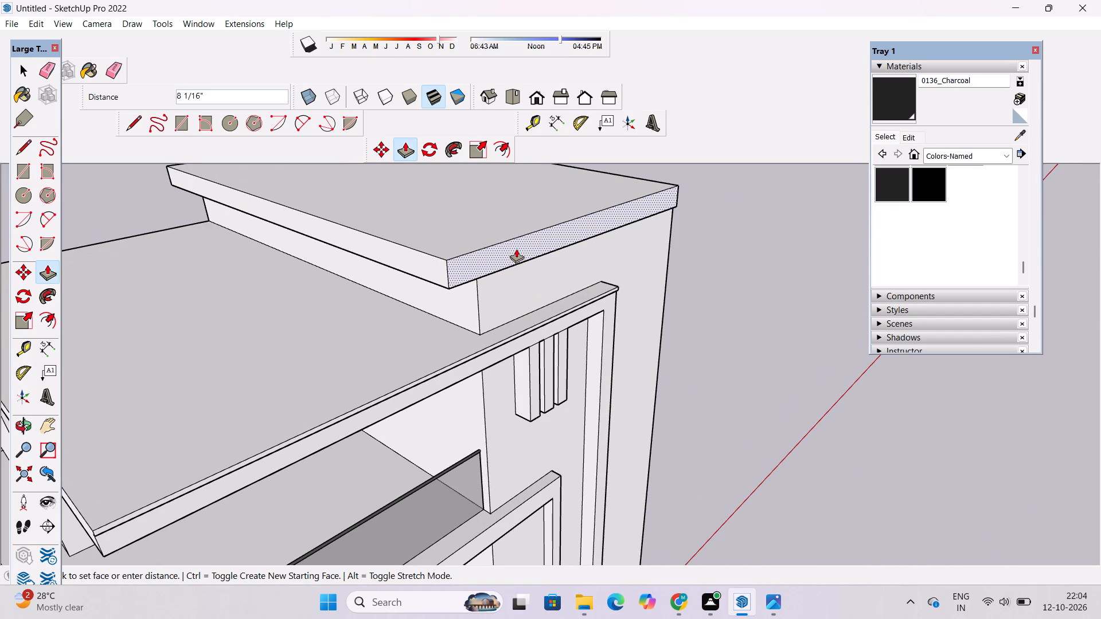
pyautogui.write('8"')
pyautogui.press('Return')
# Erase the short seam line on the underside of the topmost roof slab, at the front wall corner.
pyautogui.press('o')
pyautogui.scroll(-6, 513, 253)
pyautogui.moveTo(803, 246); pyautogui.dragTo(646, 233)
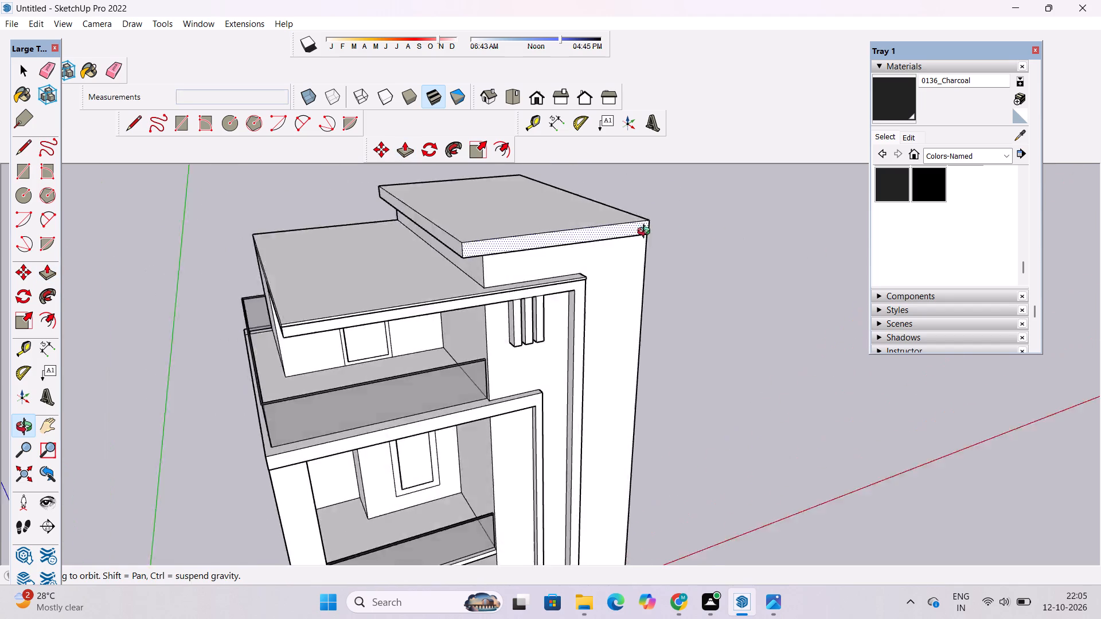
pyautogui.moveTo(646, 233); pyautogui.dragTo(580, 236)
pyautogui.scroll(1, 633, 242)
pyautogui.keyDown('shift'); pyautogui.moveTo(739, 268); pyautogui.dragTo(509, 263); pyautogui.keyUp('shift')
pyautogui.moveTo(343, 230); pyautogui.dragTo(702, 248)
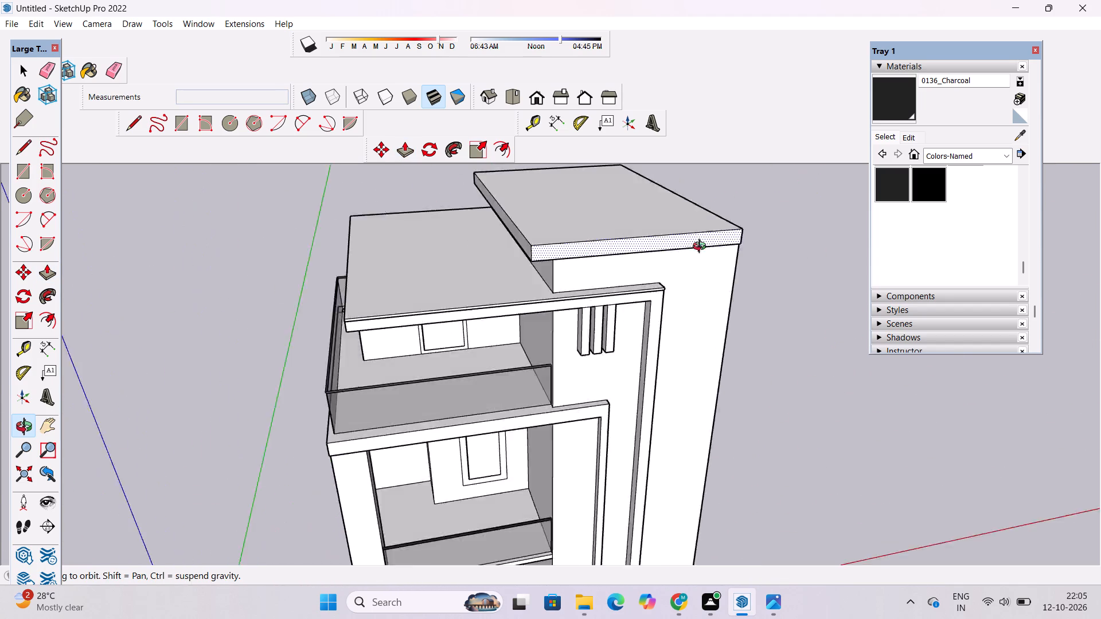
pyautogui.moveTo(702, 248); pyautogui.dragTo(776, 243)
pyautogui.moveTo(710, 233); pyautogui.dragTo(728, 156)
pyautogui.scroll(8, 763, 219)
pyautogui.moveTo(719, 254); pyautogui.dragTo(678, 194)
pyautogui.scroll(2, 672, 220)
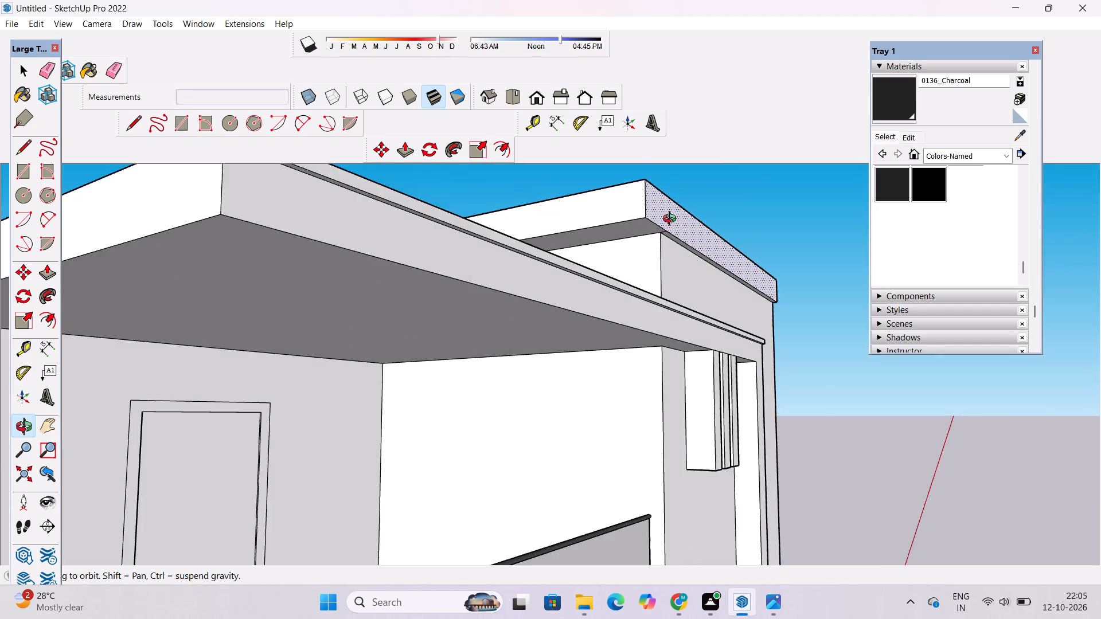
pyautogui.scroll(9, 672, 220)
pyautogui.moveTo(670, 260); pyautogui.dragTo(645, 238)
pyautogui.scroll(10, 645, 237)
pyautogui.keyDown('shift'); pyautogui.moveTo(645, 236); pyautogui.dragTo(646, 260); pyautogui.keyUp('shift')
pyautogui.moveTo(646, 262); pyautogui.dragTo(645, 245)
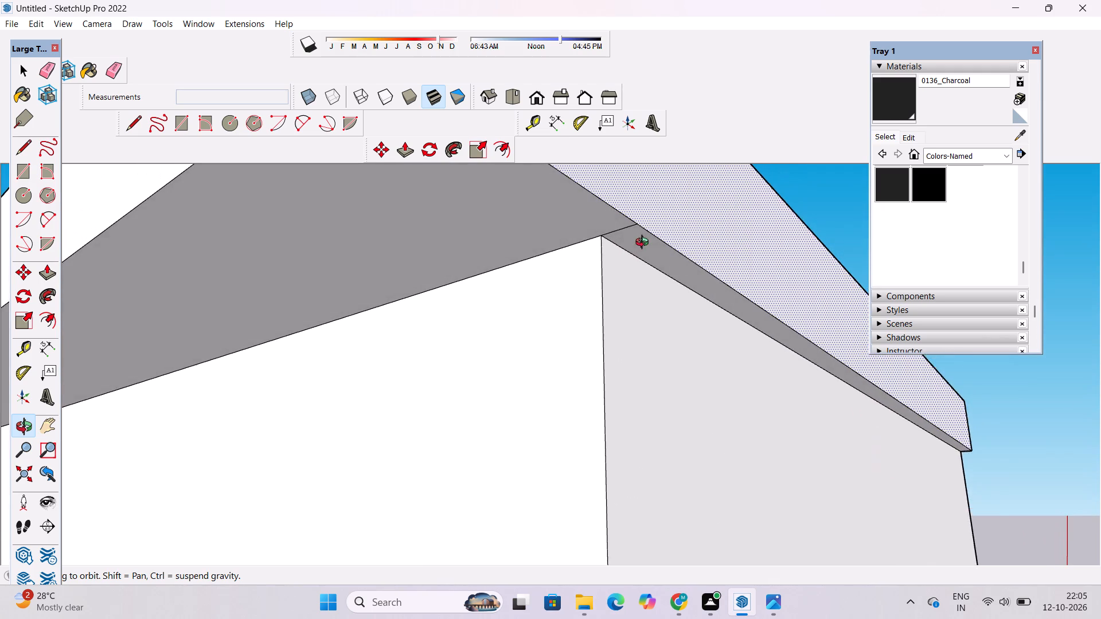
pyautogui.press('e')
pyautogui.scroll(5, 639, 236)
pyautogui.click(619, 223)
# Examine the topmost roof slab's front overhang and corner from above.
pyautogui.press('o')
pyautogui.scroll(-5, 619, 221)
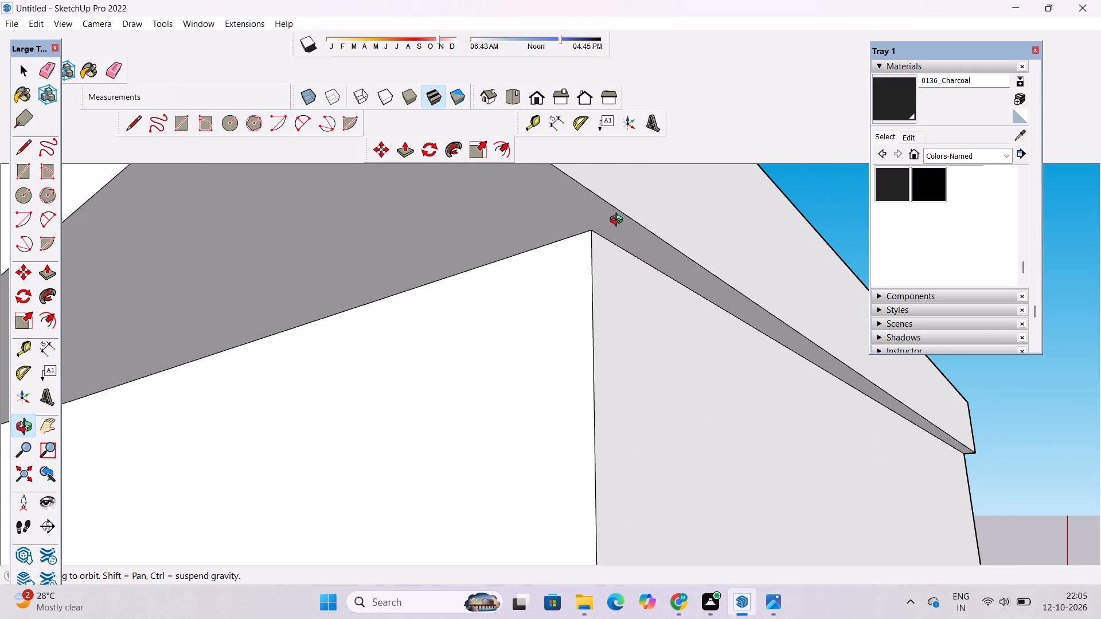
pyautogui.scroll(-2, 619, 221)
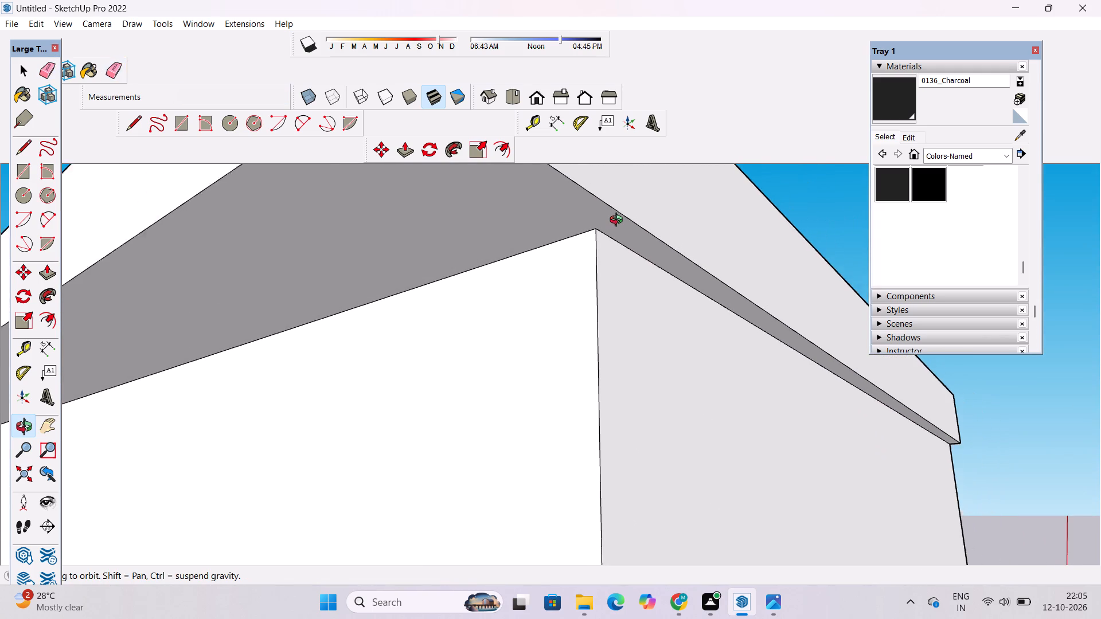
pyautogui.scroll(-2, 619, 221)
pyautogui.moveTo(649, 207); pyautogui.dragTo(643, 288)
pyautogui.scroll(-7, 620, 258)
pyautogui.moveTo(643, 253); pyautogui.dragTo(643, 343)
pyautogui.scroll(-4, 635, 332)
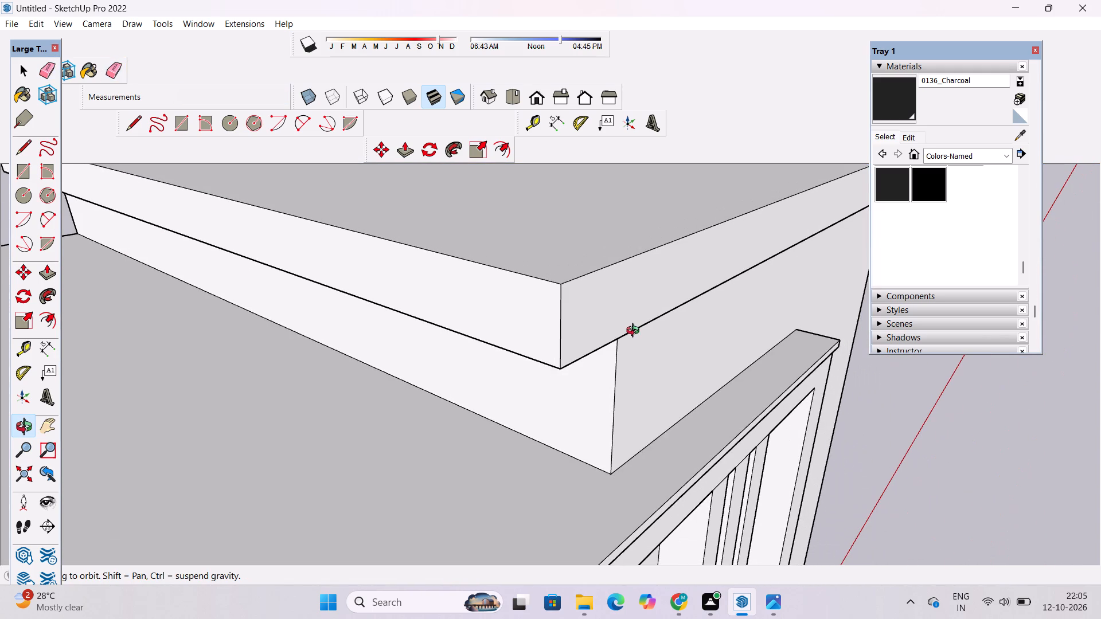
pyautogui.keyDown('shift'); pyautogui.moveTo(725, 229); pyautogui.dragTo(678, 318); pyautogui.keyUp('shift')
pyautogui.scroll(-5, 658, 324)
pyautogui.keyDown('shift'); pyautogui.moveTo(646, 363); pyautogui.dragTo(632, 270); pyautogui.keyUp('shift')
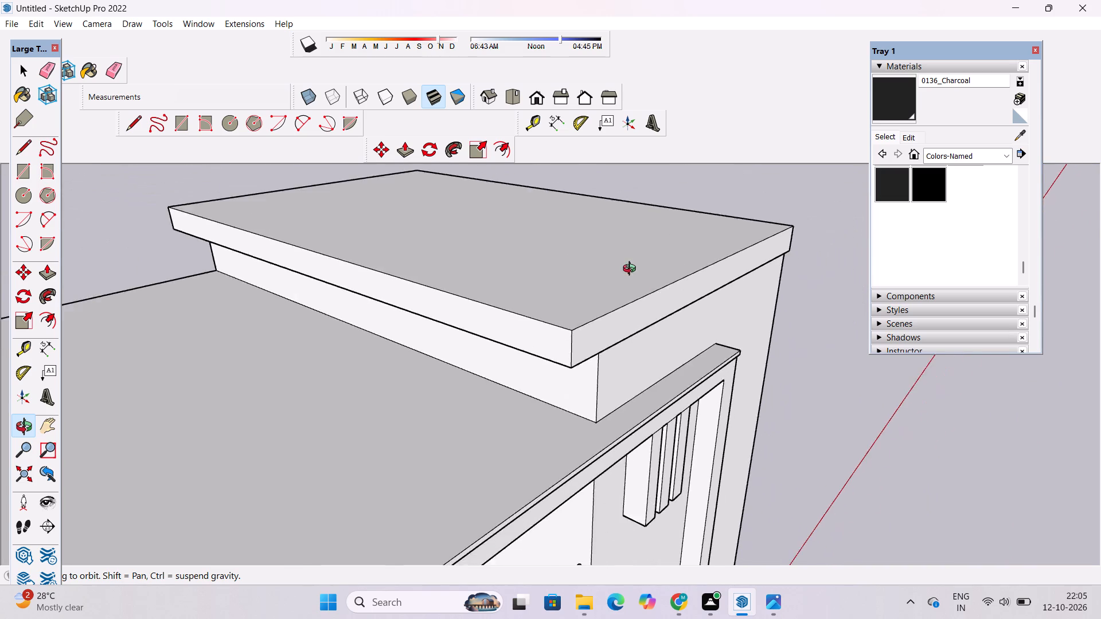
pyautogui.keyDown('shift'); pyautogui.moveTo(632, 270); pyautogui.dragTo(630, 259); pyautogui.keyUp('shift')
# Erase the short vertical seam line on the end face of the lower roof frame, between the projecting trim and the post.
pyautogui.moveTo(720, 263); pyautogui.dragTo(517, 318)
pyautogui.scroll(-5, 498, 351)
pyautogui.moveTo(519, 363); pyautogui.dragTo(327, 317)
pyautogui.scroll(5, 374, 346)
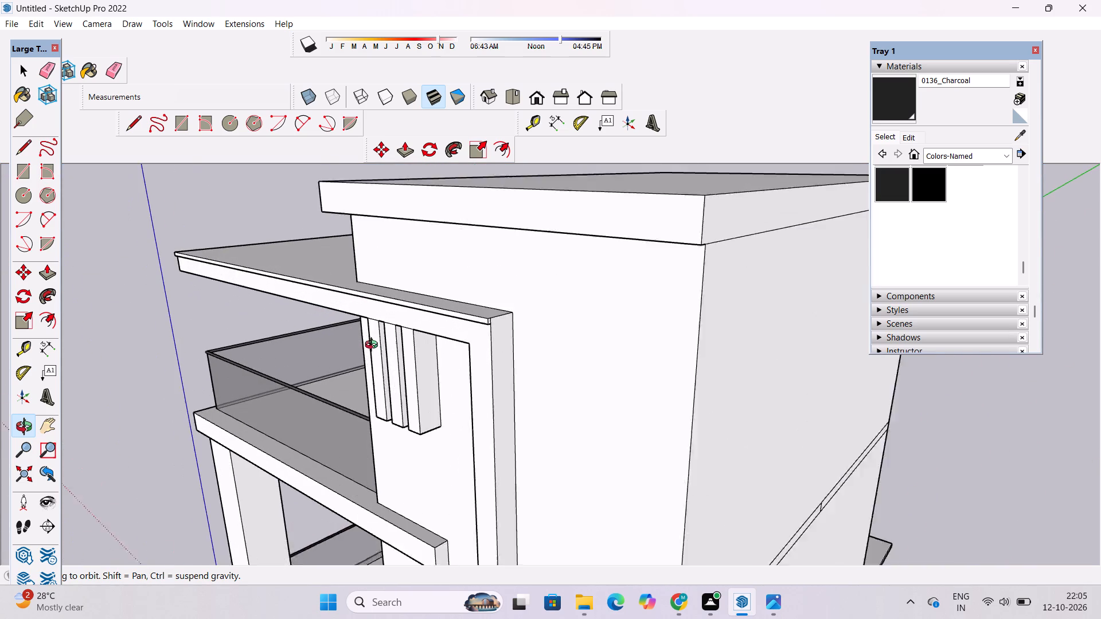
pyautogui.scroll(1, 374, 346)
pyautogui.keyDown('shift'); pyautogui.moveTo(483, 345); pyautogui.dragTo(498, 340); pyautogui.keyUp('shift')
pyautogui.scroll(9, 525, 326)
pyautogui.moveTo(549, 311); pyautogui.dragTo(488, 324)
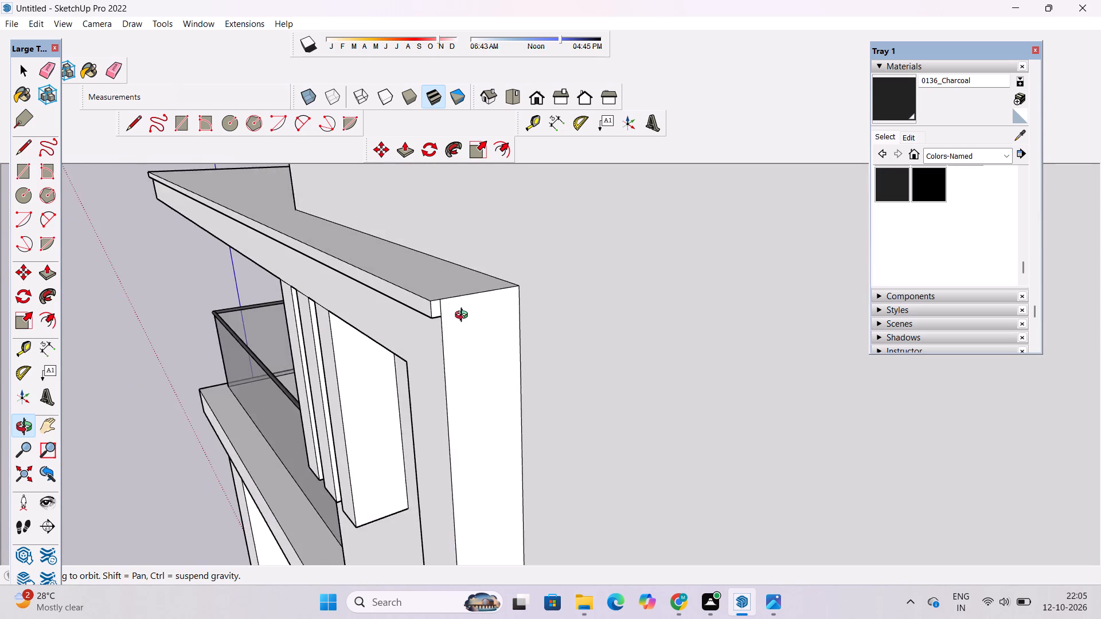
pyautogui.scroll(5, 453, 316)
pyautogui.keyDown('shift'); pyautogui.moveTo(430, 314); pyautogui.dragTo(477, 339); pyautogui.keyUp('shift')
pyautogui.moveTo(477, 340); pyautogui.dragTo(467, 336)
pyautogui.press('e')
pyautogui.scroll(4, 466, 330)
pyautogui.moveTo(477, 318); pyautogui.dragTo(466, 322)
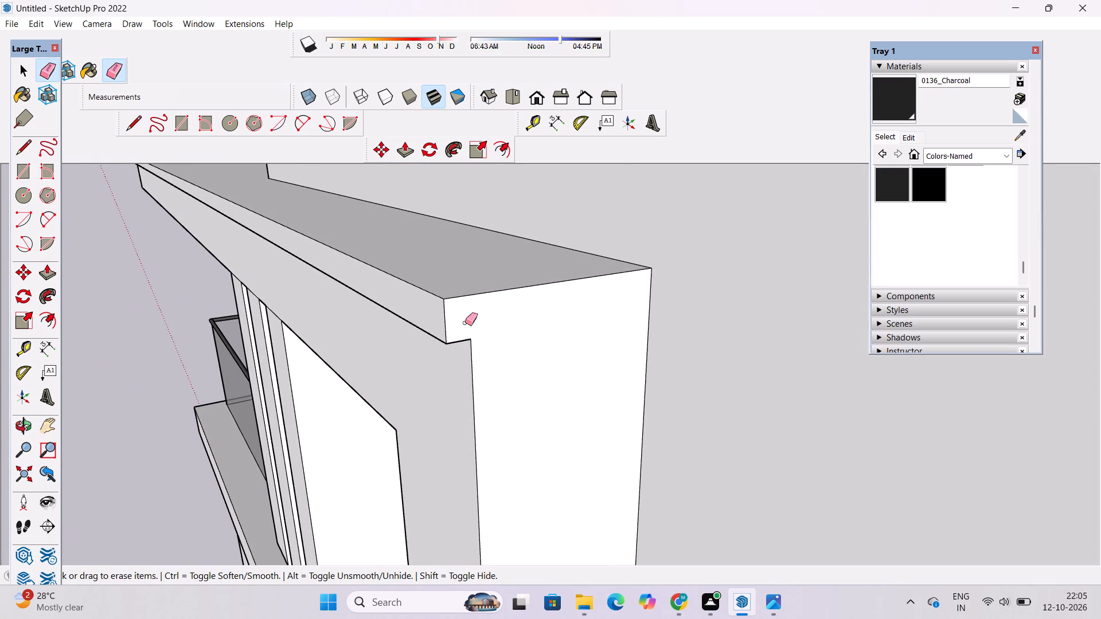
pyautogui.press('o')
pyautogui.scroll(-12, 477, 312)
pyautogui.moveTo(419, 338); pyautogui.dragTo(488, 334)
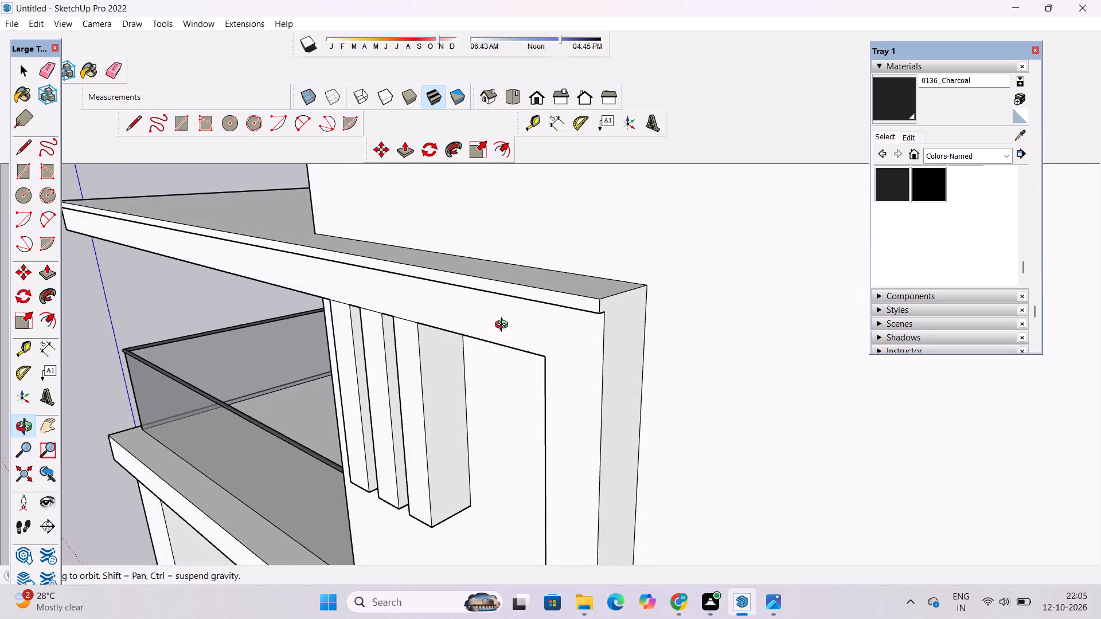
# Erase the short vertical seam line between two parallel floor-band lines on the building's plain side wall.
pyautogui.scroll(-5, 509, 322)
pyautogui.keyDown('shift'); pyautogui.moveTo(524, 358); pyautogui.dragTo(563, 301); pyautogui.keyUp('shift')
pyautogui.scroll(-7, 563, 286)
pyautogui.moveTo(520, 343); pyautogui.dragTo(633, 348)
pyautogui.moveTo(793, 374); pyautogui.dragTo(744, 368)
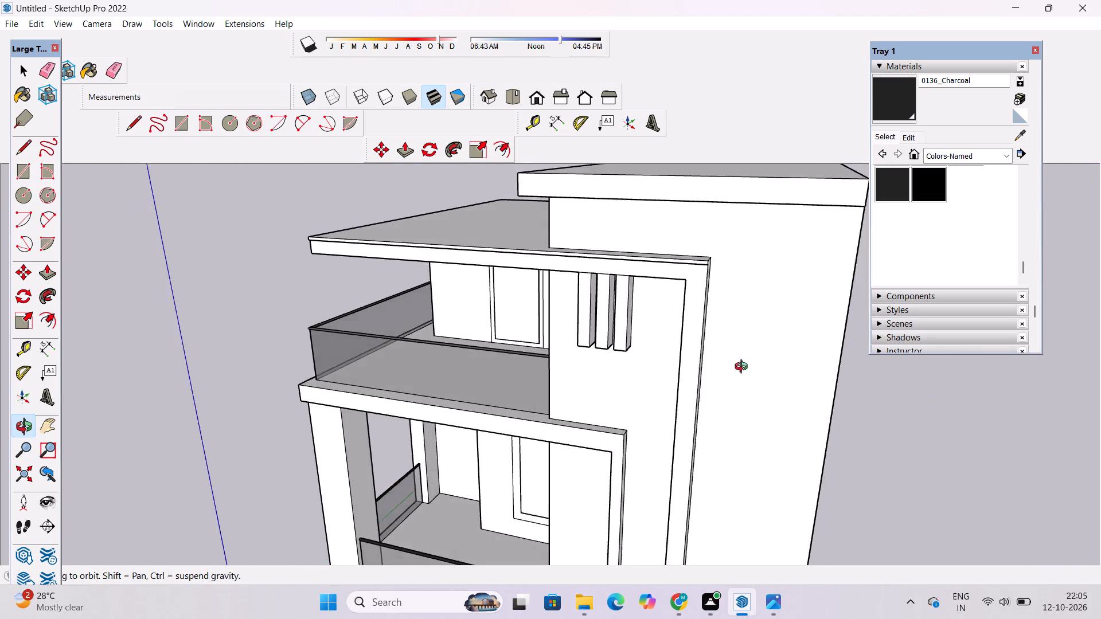
pyautogui.moveTo(744, 368); pyautogui.dragTo(519, 336)
pyautogui.moveTo(708, 403); pyautogui.dragTo(638, 412)
pyautogui.scroll(10, 642, 412)
pyautogui.keyDown('shift'); pyautogui.moveTo(641, 436); pyautogui.dragTo(641, 402); pyautogui.keyUp('shift')
pyautogui.press('e')
pyautogui.scroll(2, 641, 399)
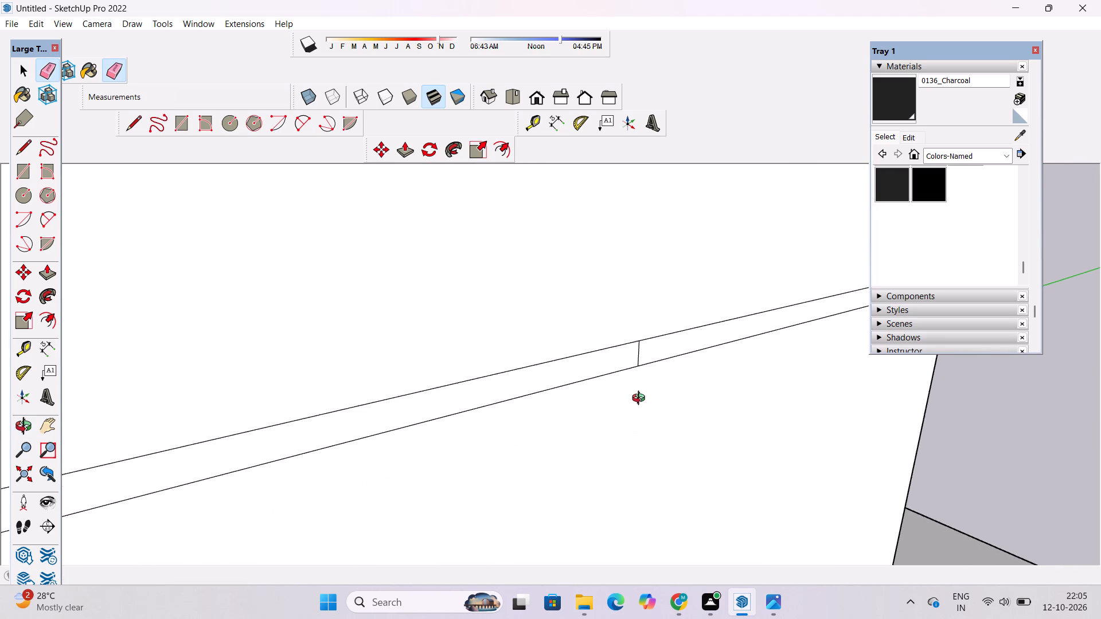
pyautogui.scroll(3, 641, 399)
pyautogui.moveTo(662, 326); pyautogui.dragTo(627, 339)
pyautogui.moveTo(665, 323); pyautogui.dragTo(630, 330)
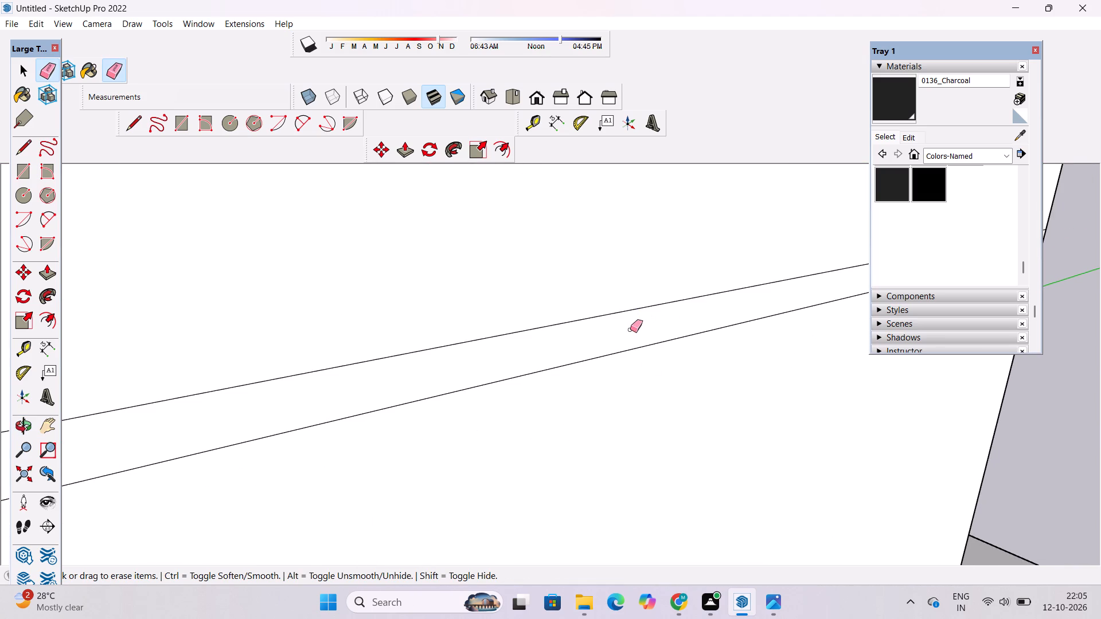
# Erase the upper and lower pairs of floor-band lines across the plain side wall, including the leftover piece at the rear edge.
pyautogui.press('o')
pyautogui.scroll(-20, 631, 295)
pyautogui.scroll(-1, 631, 295)
pyautogui.keyDown('shift'); pyautogui.moveTo(573, 374); pyautogui.dragTo(643, 437); pyautogui.keyUp('shift')
pyautogui.keyDown('shift'); pyautogui.moveTo(654, 430); pyautogui.dragTo(642, 422); pyautogui.keyUp('shift')
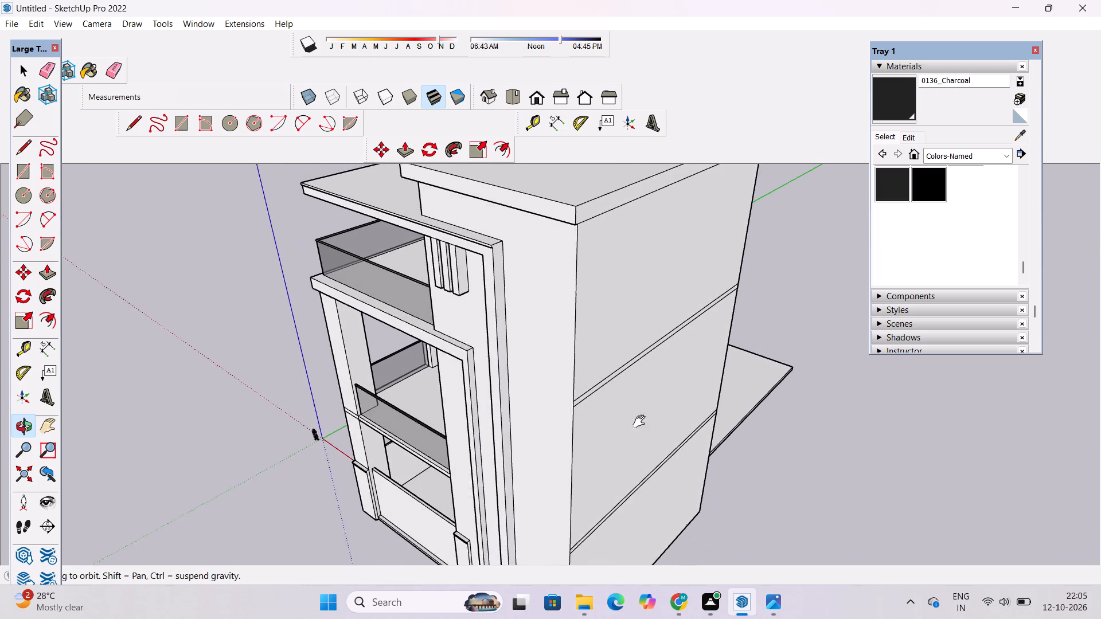
pyautogui.keyDown('shift'); pyautogui.moveTo(642, 422); pyautogui.dragTo(633, 418); pyautogui.keyUp('shift')
pyautogui.moveTo(628, 419); pyautogui.dragTo(647, 397)
pyautogui.press('e')
pyautogui.moveTo(641, 288); pyautogui.dragTo(644, 330)
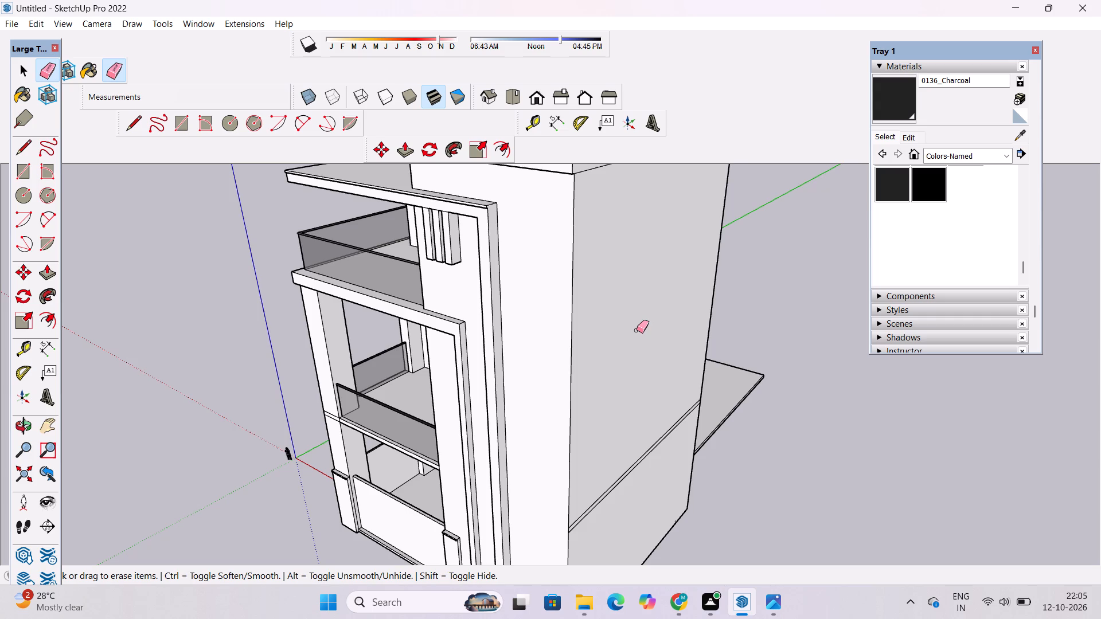
pyautogui.scroll(-7, 585, 277)
pyautogui.scroll(8, 634, 444)
pyautogui.moveTo(600, 279); pyautogui.dragTo(612, 324)
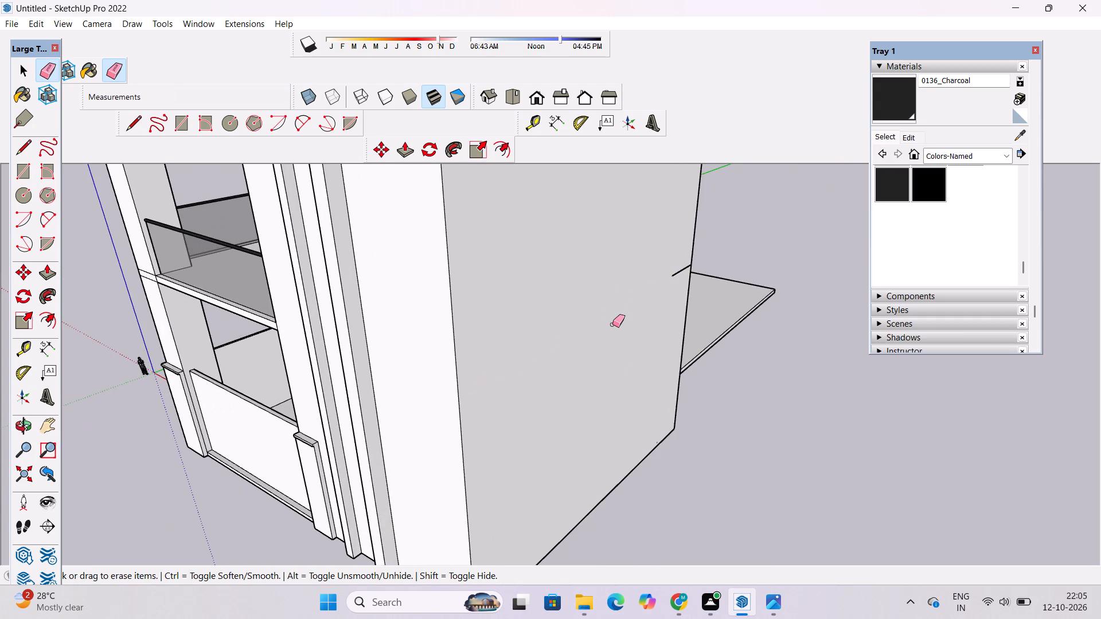
pyautogui.moveTo(678, 263); pyautogui.dragTo(678, 277)
# Examine the front corner of the building, its balconies, glass railings and corner post from several angles.
pyautogui.press('o')
pyautogui.scroll(-5, 694, 273)
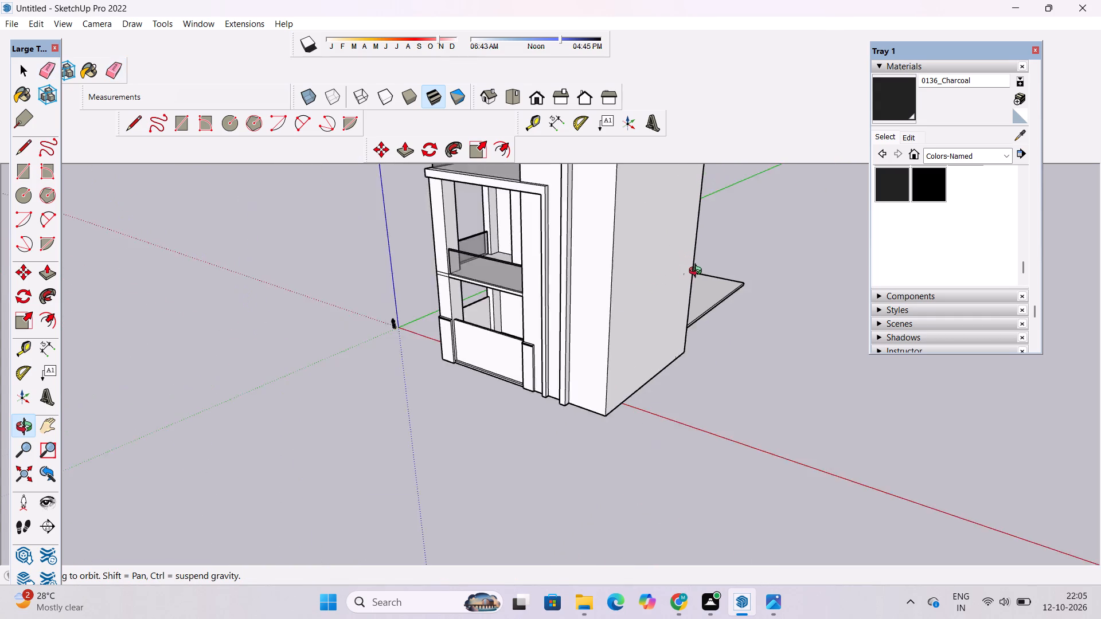
pyautogui.scroll(-8, 698, 272)
pyautogui.moveTo(478, 326); pyautogui.dragTo(888, 319)
pyautogui.scroll(4, 490, 268)
pyautogui.keyDown('shift'); pyautogui.moveTo(490, 268); pyautogui.dragTo(535, 336); pyautogui.keyUp('shift')
pyautogui.scroll(2, 539, 342)
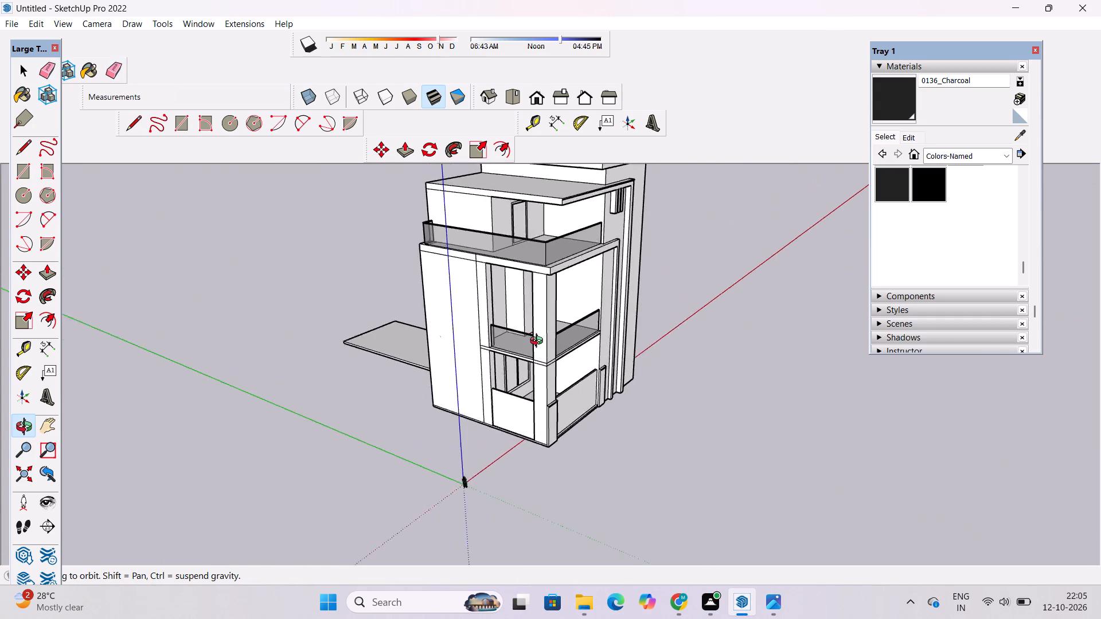
pyautogui.scroll(1, 539, 342)
pyautogui.keyDown('shift'); pyautogui.moveTo(561, 335); pyautogui.dragTo(506, 343); pyautogui.keyUp('shift')
pyautogui.scroll(8, 506, 343)
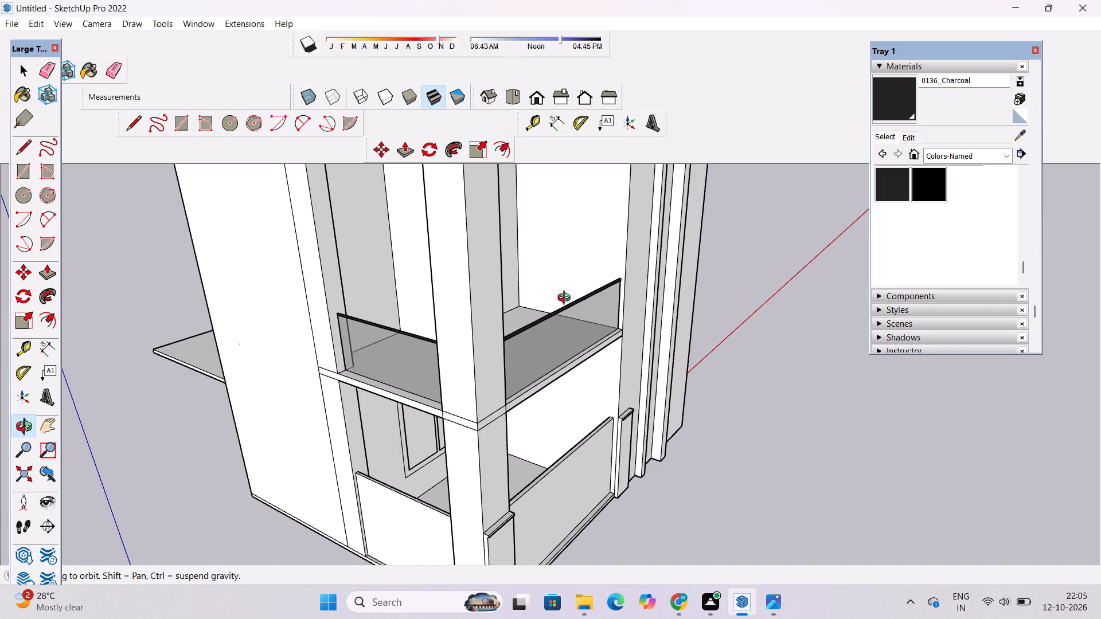
pyautogui.scroll(-1, 554, 301)
pyautogui.keyDown('shift'); pyautogui.moveTo(567, 342); pyautogui.dragTo(559, 443); pyautogui.keyUp('shift')
pyautogui.scroll(4, 548, 432)
pyautogui.moveTo(563, 460); pyautogui.dragTo(540, 348)
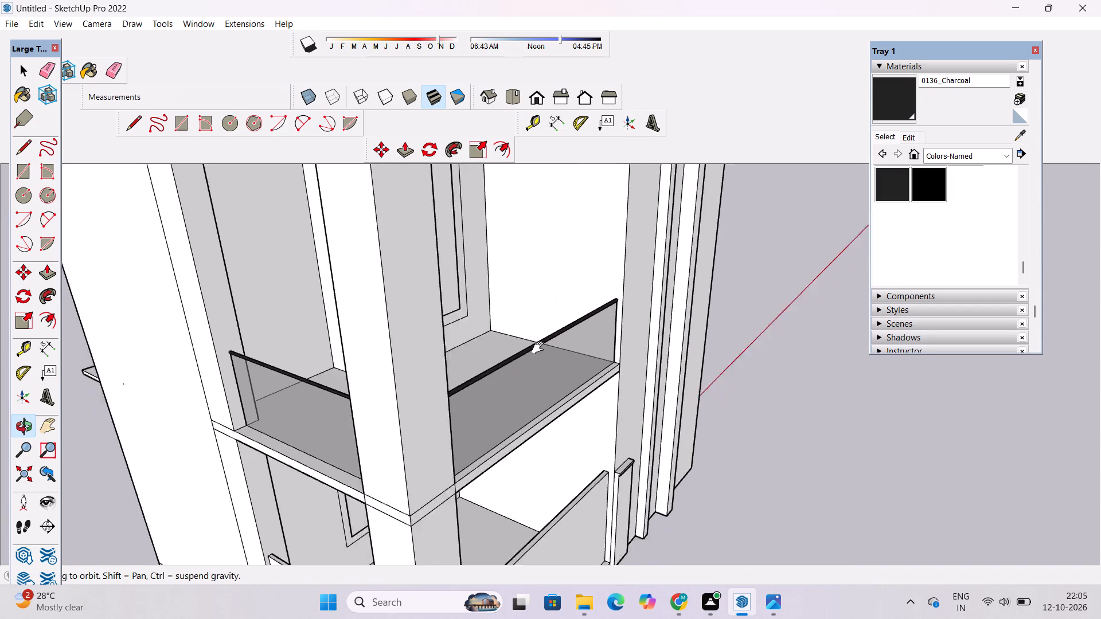
pyautogui.moveTo(540, 348); pyautogui.dragTo(540, 347)
pyautogui.moveTo(546, 347); pyautogui.dragTo(348, 352)
pyautogui.keyDown('shift'); pyautogui.moveTo(459, 318); pyautogui.dragTo(490, 433); pyautogui.keyUp('shift')
pyautogui.scroll(-5, 509, 404)
pyautogui.moveTo(424, 424); pyautogui.dragTo(577, 383)
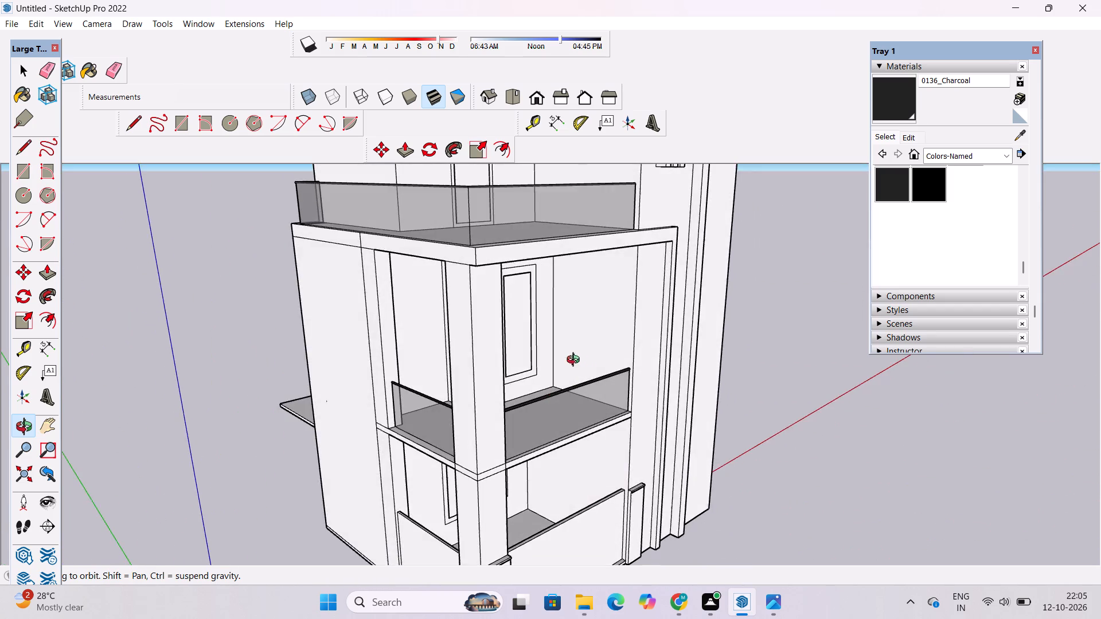
# Examine the framed opening in the recessed wall behind the middle-floor balcony, up close and in relation to the floor above.
pyautogui.scroll(8, 565, 359)
pyautogui.moveTo(599, 361); pyautogui.dragTo(485, 374)
pyautogui.keyDown('shift'); pyautogui.moveTo(481, 371); pyautogui.dragTo(491, 403); pyautogui.keyUp('shift')
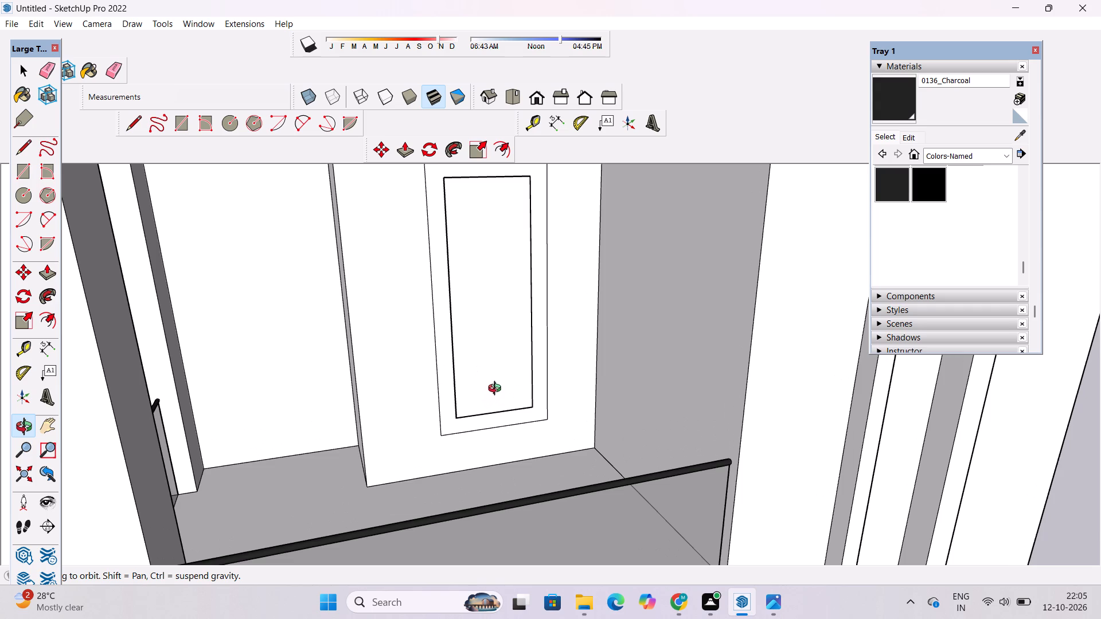
pyautogui.scroll(-4, 498, 389)
pyautogui.keyDown('shift'); pyautogui.moveTo(505, 386); pyautogui.dragTo(526, 429); pyautogui.keyUp('shift')
pyautogui.scroll(5, 534, 393)
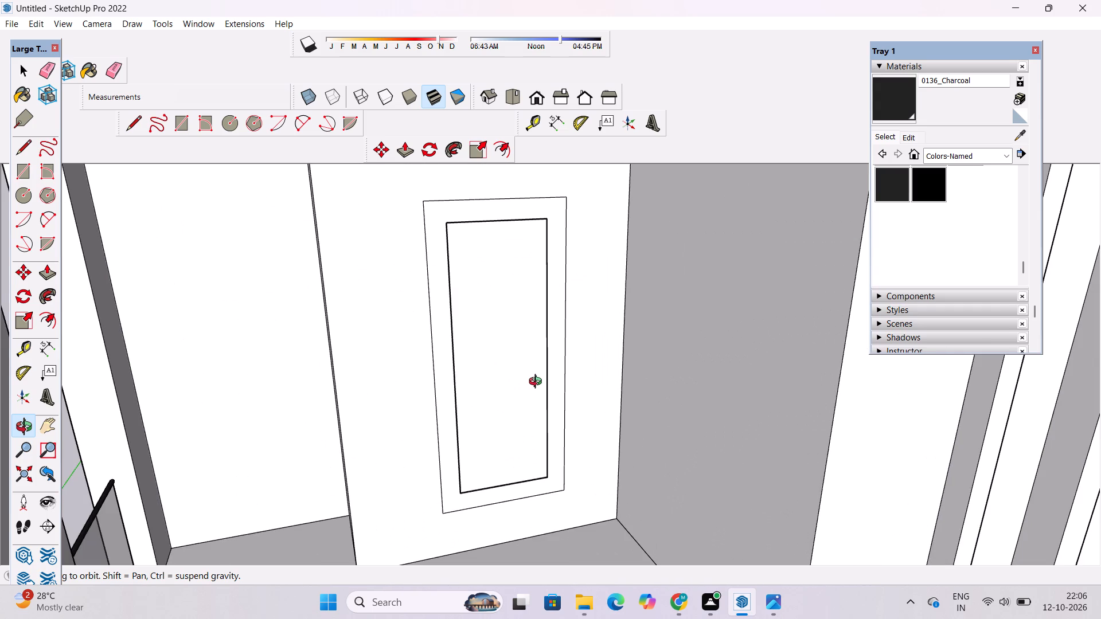
pyautogui.scroll(1, 538, 383)
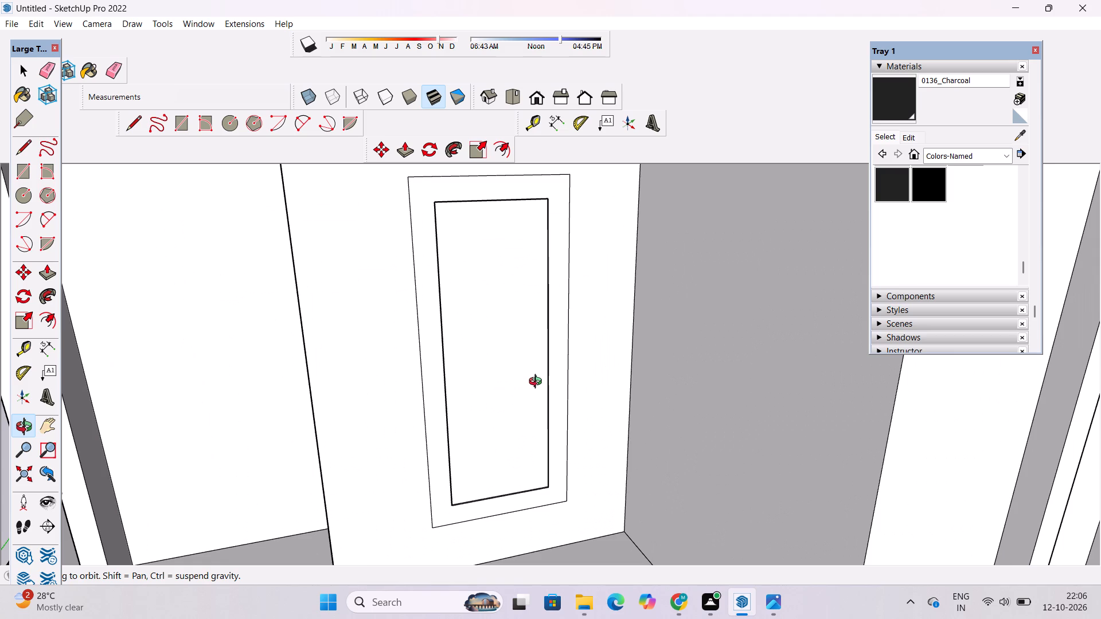
pyautogui.scroll(-6, 493, 347)
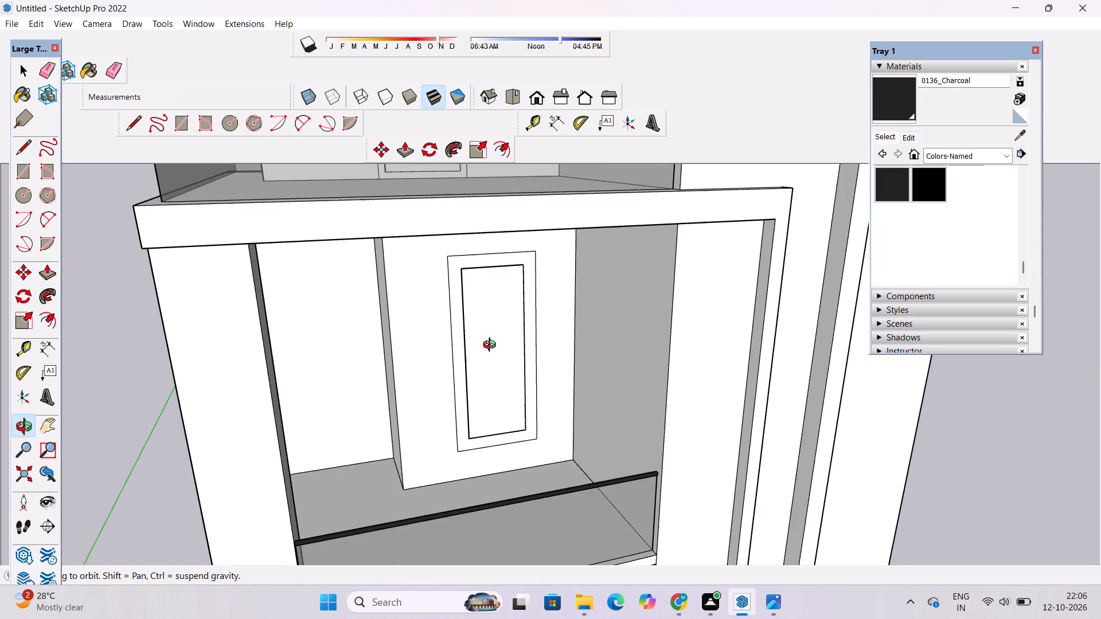
pyautogui.moveTo(544, 384); pyautogui.dragTo(544, 347)
pyautogui.moveTo(544, 344); pyautogui.dragTo(281, 344)
pyautogui.moveTo(281, 344); pyautogui.dragTo(610, 381)
pyautogui.scroll(4, 595, 376)
pyautogui.keyDown('shift'); pyautogui.moveTo(595, 369); pyautogui.dragTo(606, 448); pyautogui.keyUp('shift')
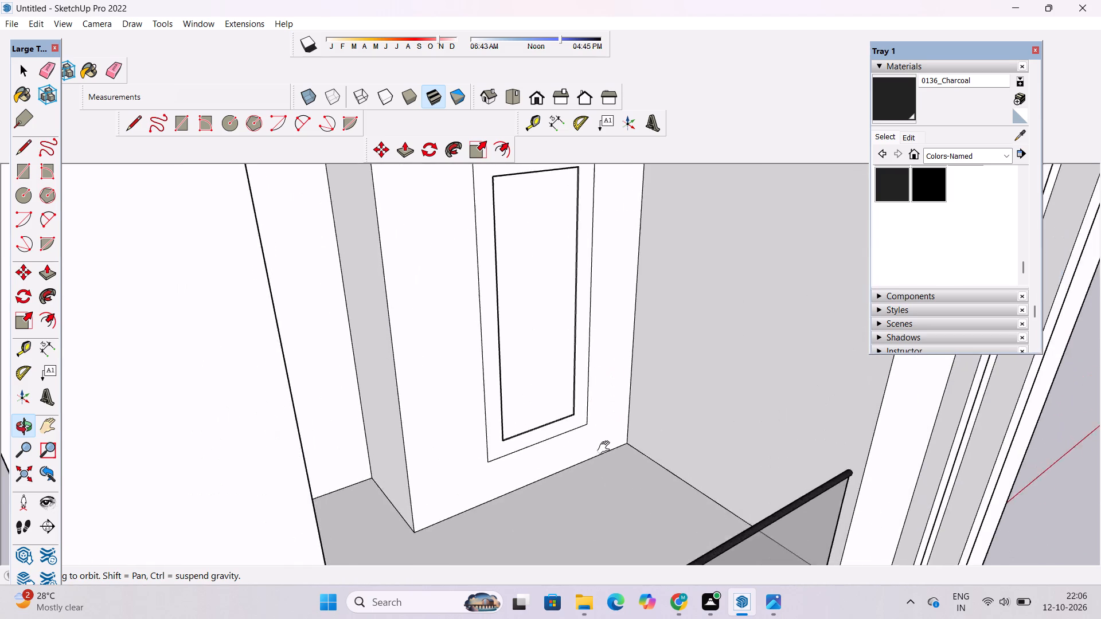
pyautogui.keyDown('shift'); pyautogui.moveTo(606, 448); pyautogui.dragTo(606, 459); pyautogui.keyUp('shift')
pyautogui.moveTo(600, 454); pyautogui.dragTo(547, 356)
pyautogui.scroll(5, 536, 327)
pyautogui.moveTo(570, 335); pyautogui.dragTo(420, 436)
pyautogui.moveTo(427, 433); pyautogui.dragTo(490, 346)
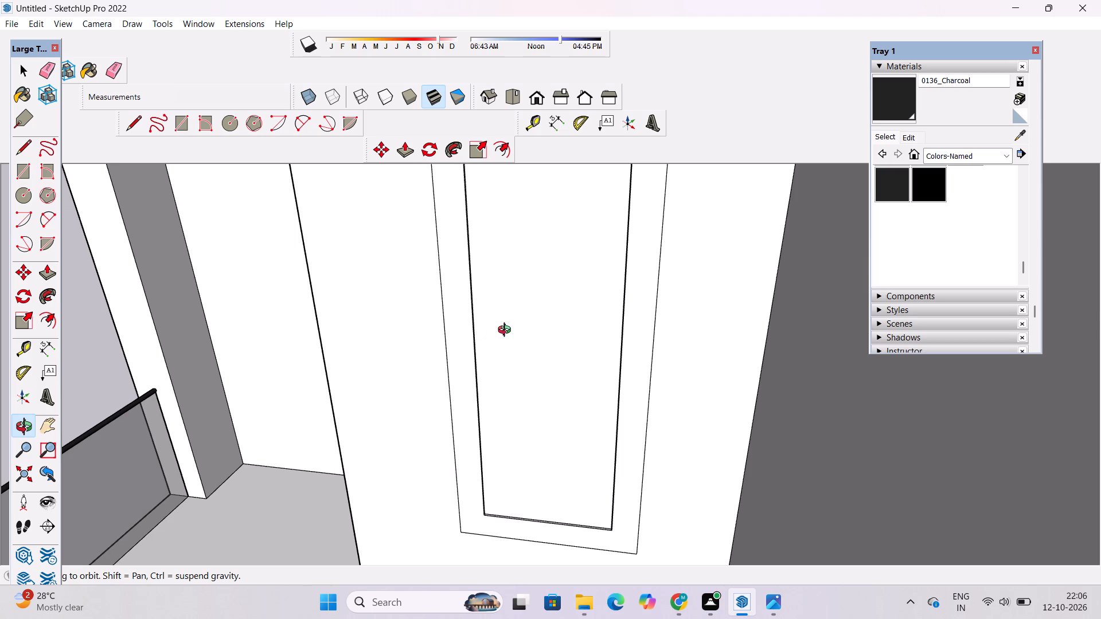
pyautogui.scroll(-5, 507, 331)
pyautogui.keyDown('shift'); pyautogui.moveTo(526, 362); pyautogui.dragTo(495, 375); pyautogui.keyUp('shift')
pyautogui.moveTo(432, 397); pyautogui.dragTo(509, 432)
pyautogui.keyDown('shift'); pyautogui.moveTo(509, 432); pyautogui.dragTo(516, 284); pyautogui.keyUp('shift')
pyautogui.scroll(-2, 516, 283)
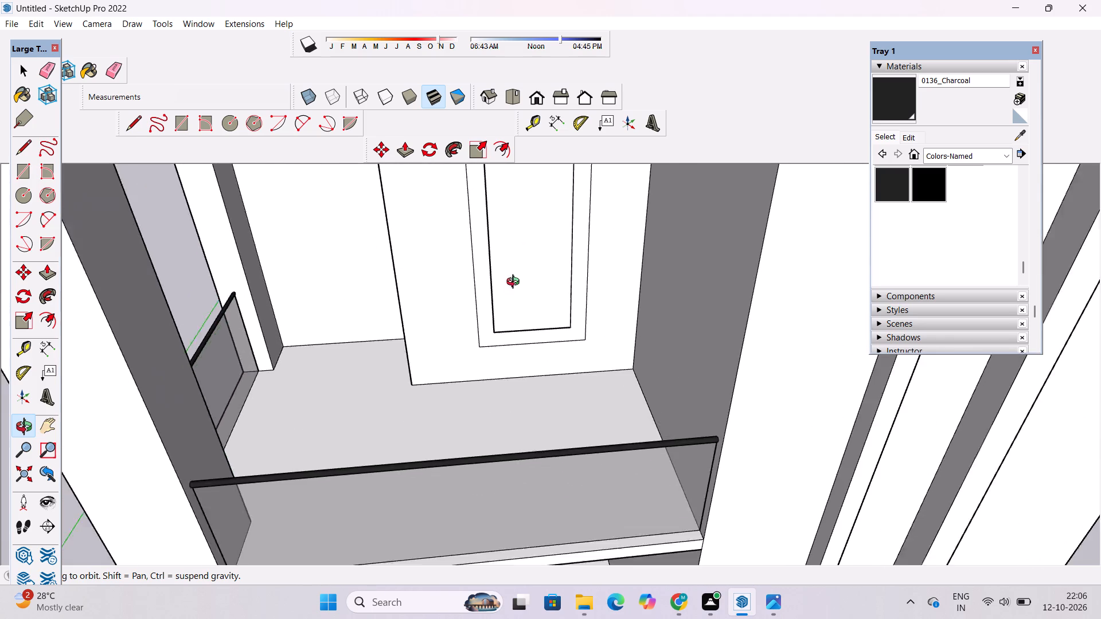
pyautogui.scroll(-2, 516, 283)
pyautogui.moveTo(438, 379); pyautogui.dragTo(545, 321)
pyautogui.keyDown('shift'); pyautogui.moveTo(547, 319); pyautogui.dragTo(540, 382); pyautogui.keyUp('shift')
pyautogui.scroll(-5, 544, 361)
pyautogui.moveTo(557, 342); pyautogui.dragTo(562, 411)
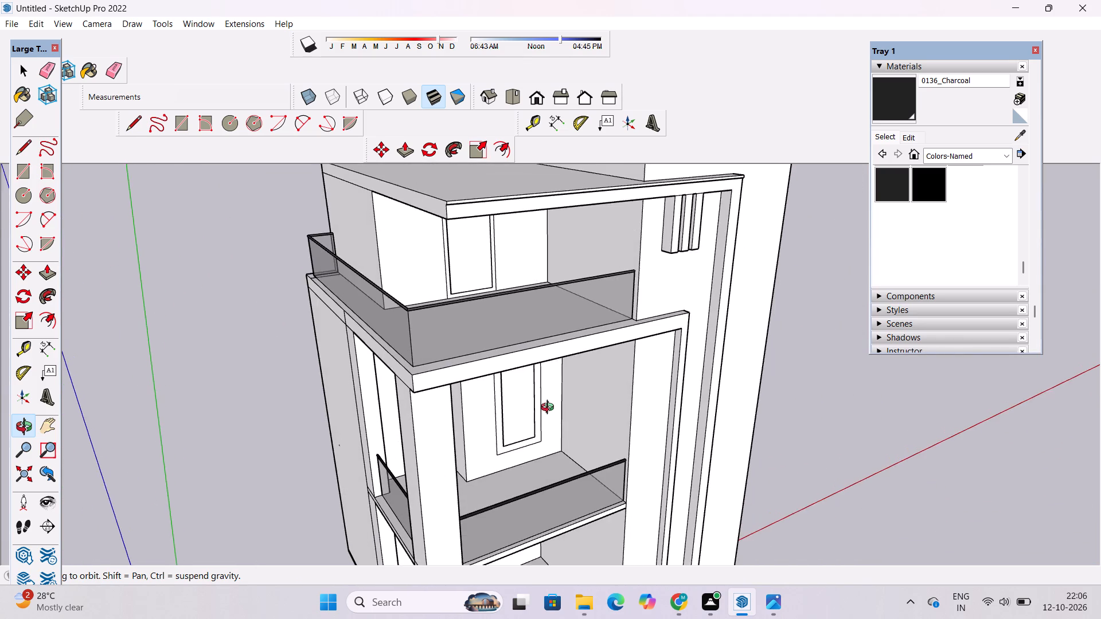
pyautogui.moveTo(545, 412); pyautogui.dragTo(514, 335)
pyautogui.keyDown('shift'); pyautogui.moveTo(514, 334); pyautogui.dragTo(554, 470); pyautogui.keyUp('shift')
pyautogui.moveTo(552, 464); pyautogui.dragTo(522, 391)
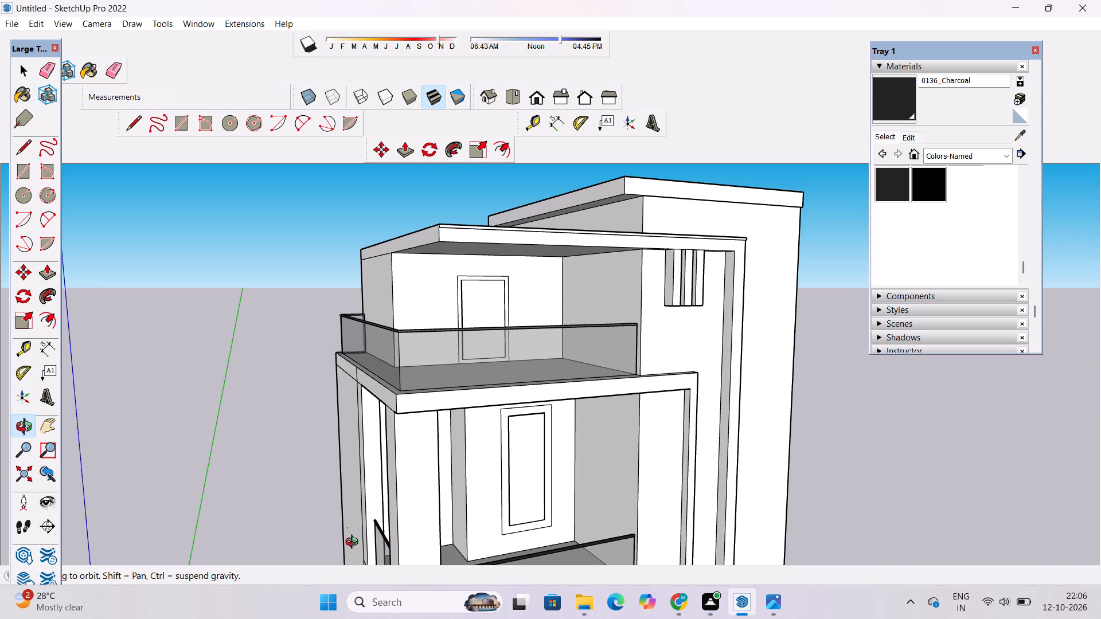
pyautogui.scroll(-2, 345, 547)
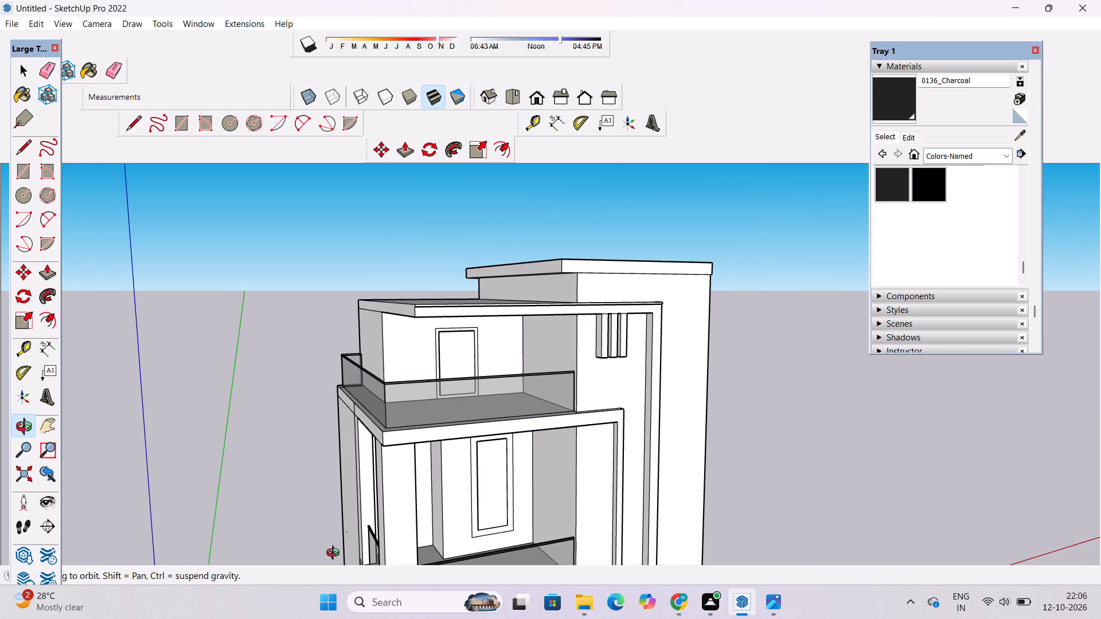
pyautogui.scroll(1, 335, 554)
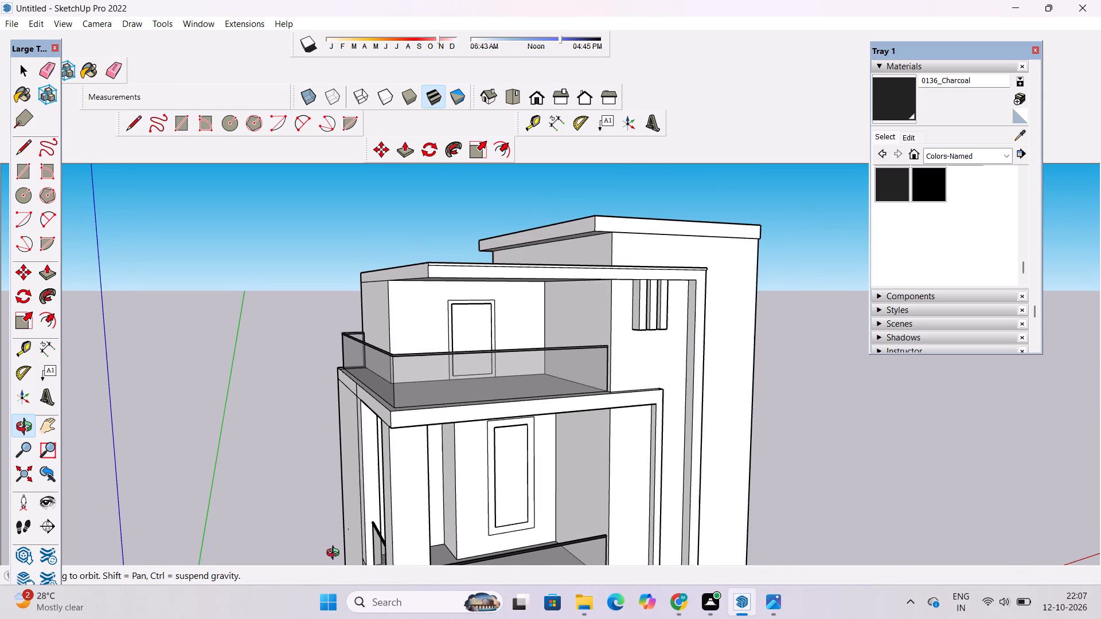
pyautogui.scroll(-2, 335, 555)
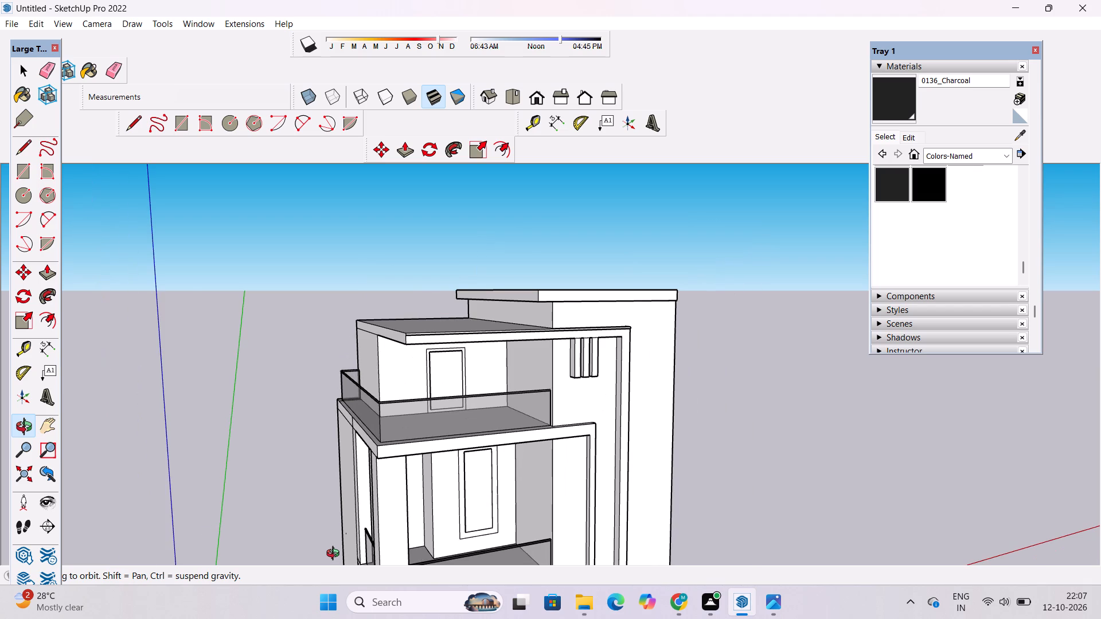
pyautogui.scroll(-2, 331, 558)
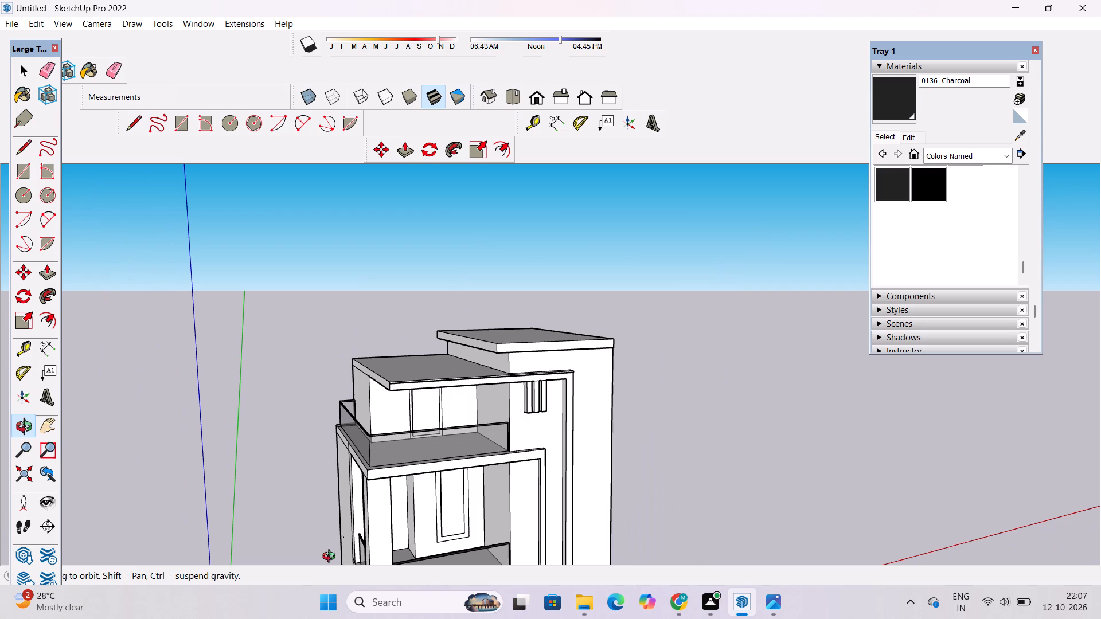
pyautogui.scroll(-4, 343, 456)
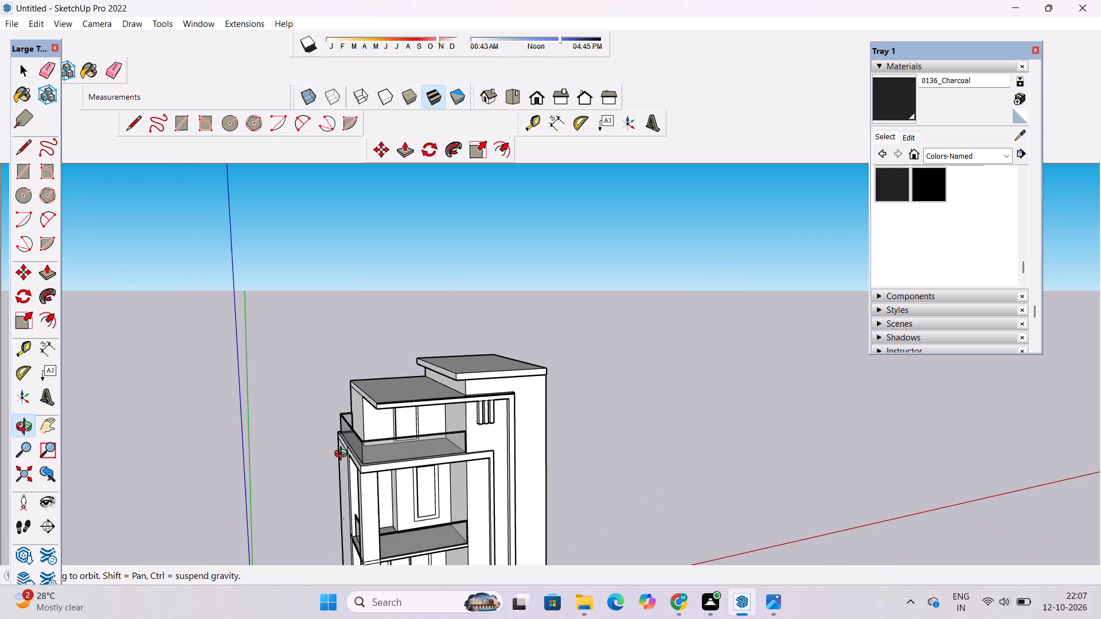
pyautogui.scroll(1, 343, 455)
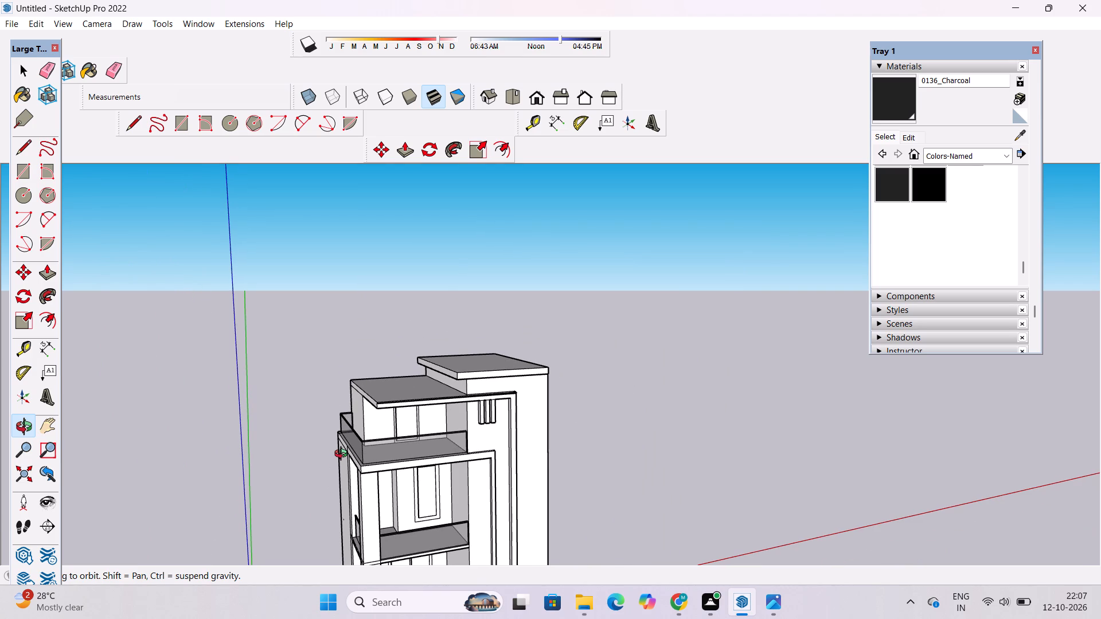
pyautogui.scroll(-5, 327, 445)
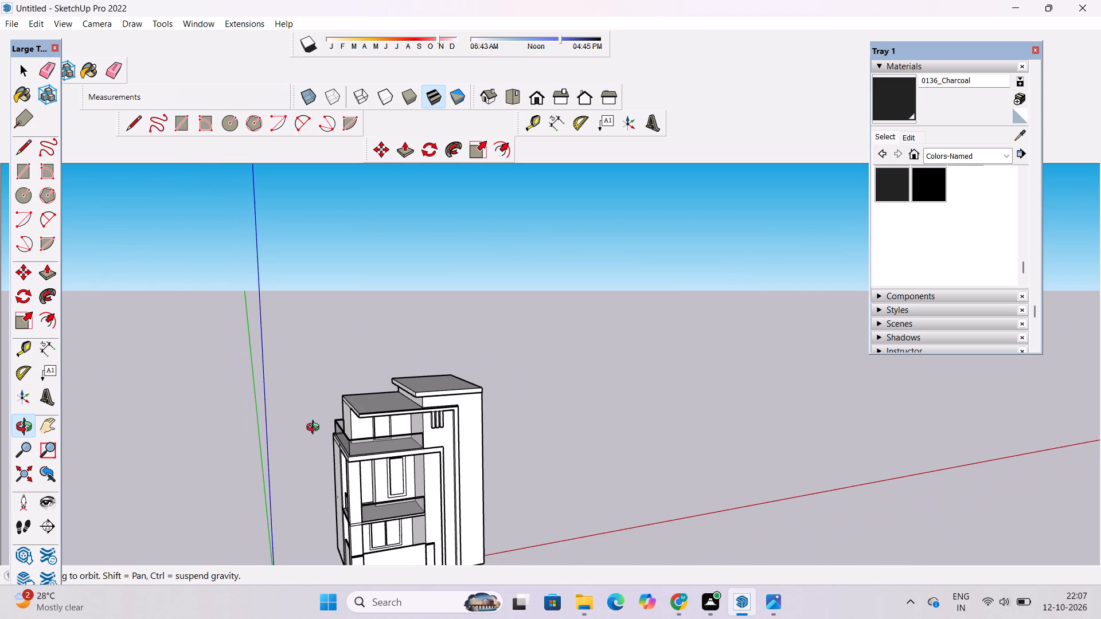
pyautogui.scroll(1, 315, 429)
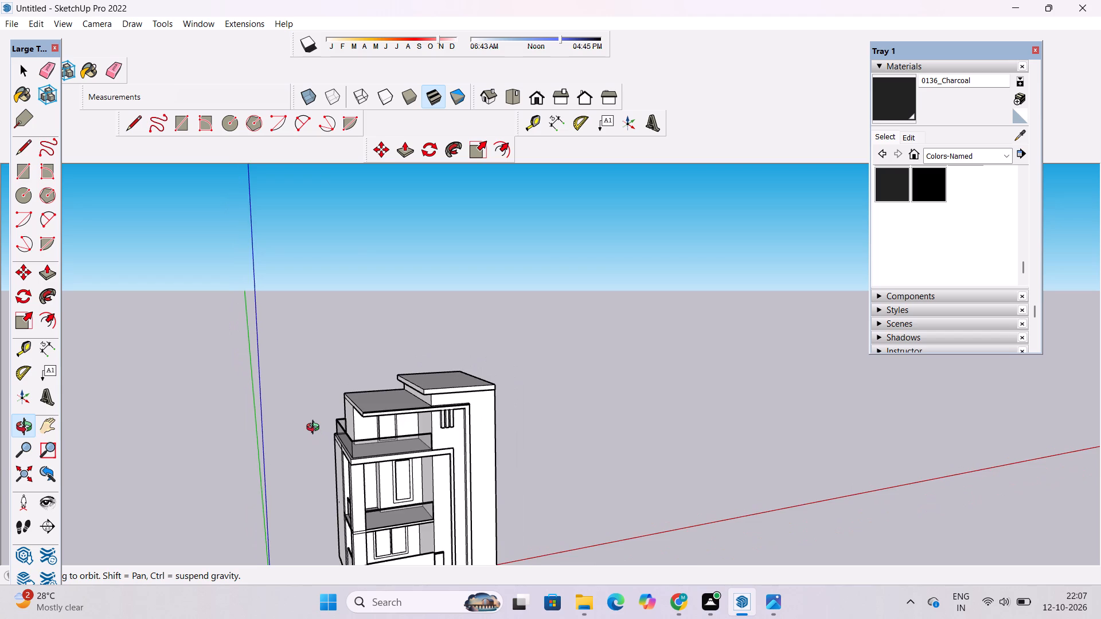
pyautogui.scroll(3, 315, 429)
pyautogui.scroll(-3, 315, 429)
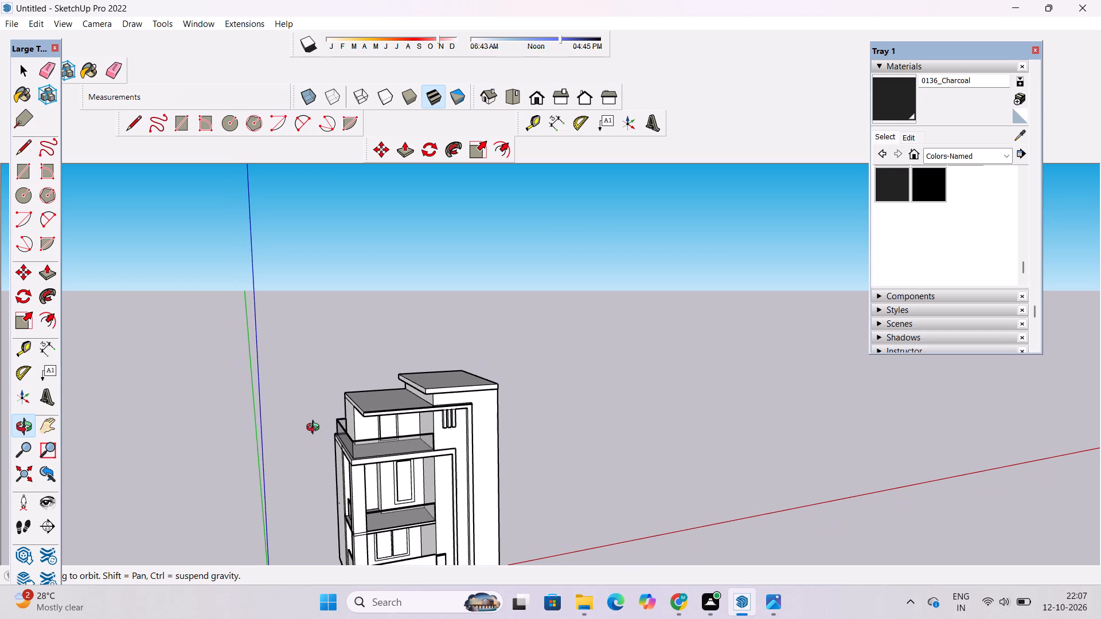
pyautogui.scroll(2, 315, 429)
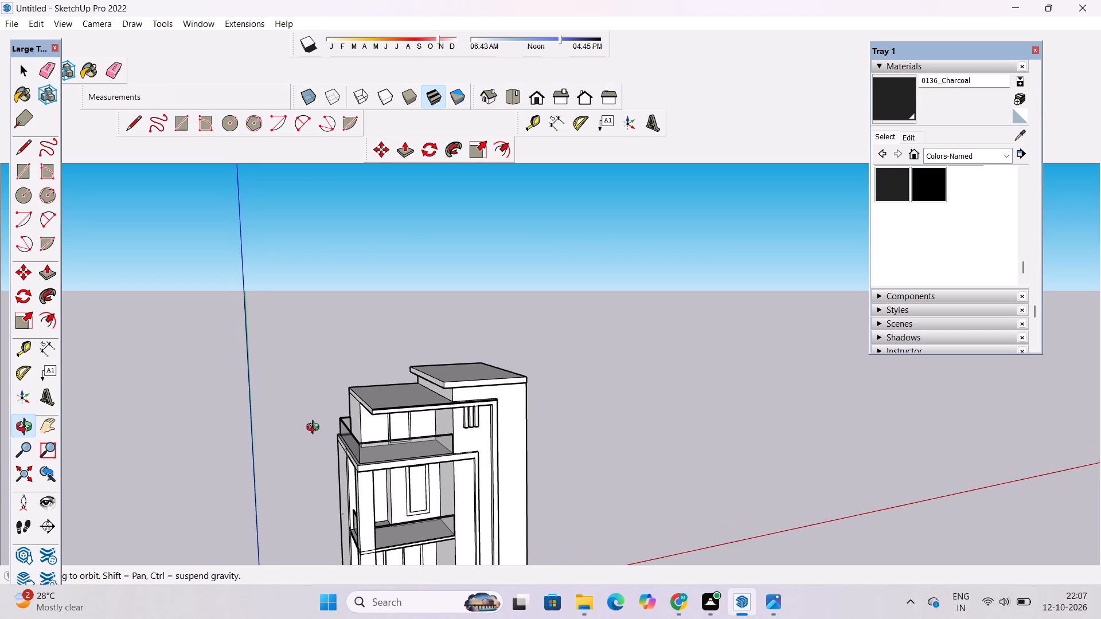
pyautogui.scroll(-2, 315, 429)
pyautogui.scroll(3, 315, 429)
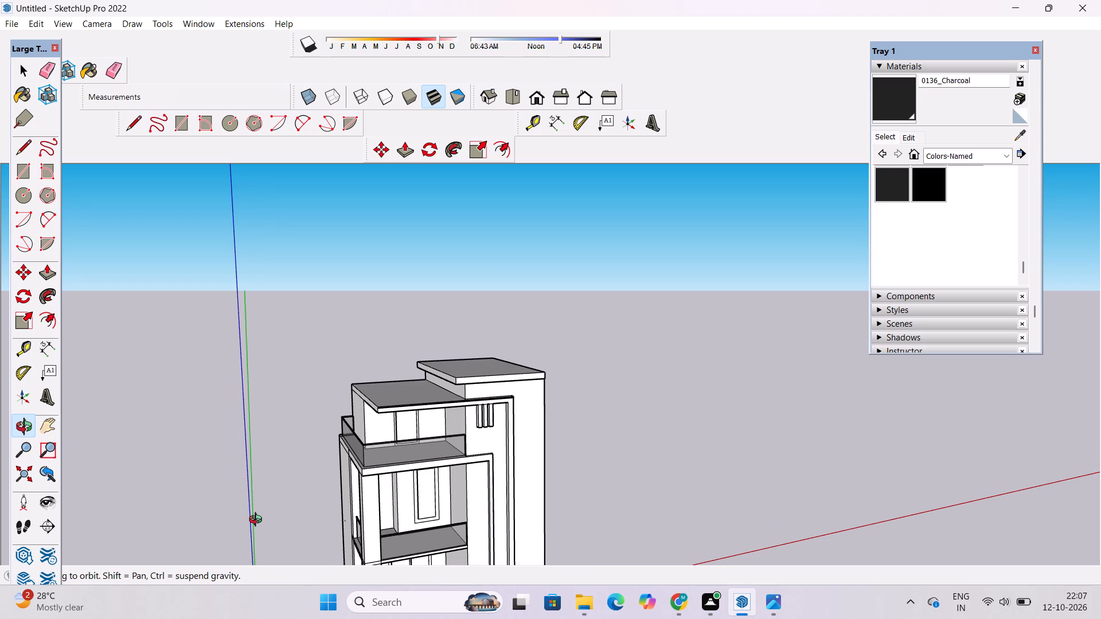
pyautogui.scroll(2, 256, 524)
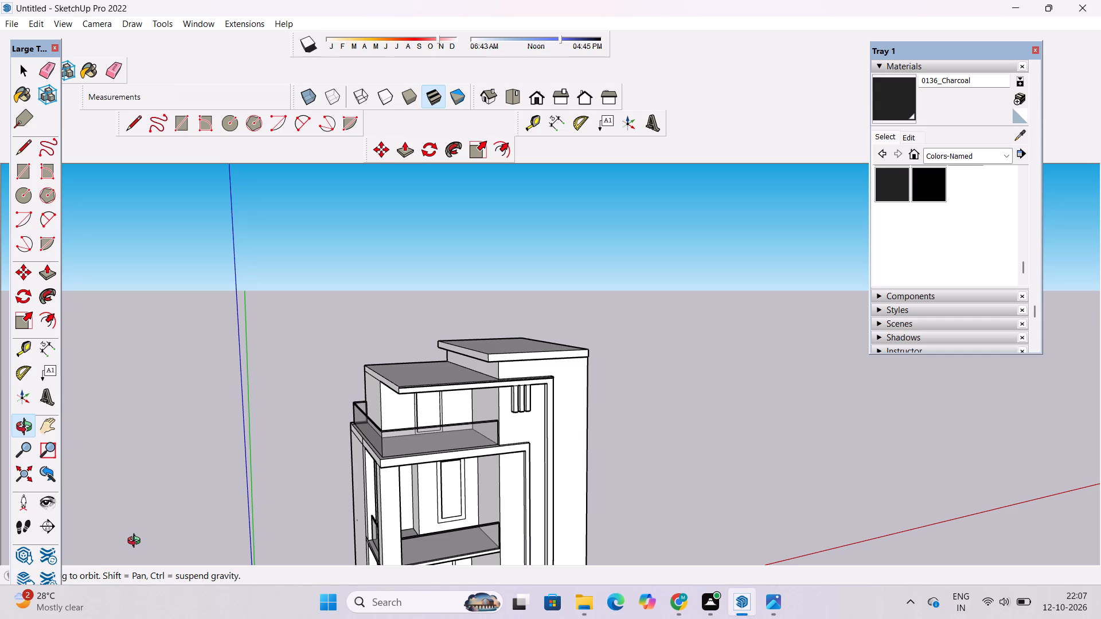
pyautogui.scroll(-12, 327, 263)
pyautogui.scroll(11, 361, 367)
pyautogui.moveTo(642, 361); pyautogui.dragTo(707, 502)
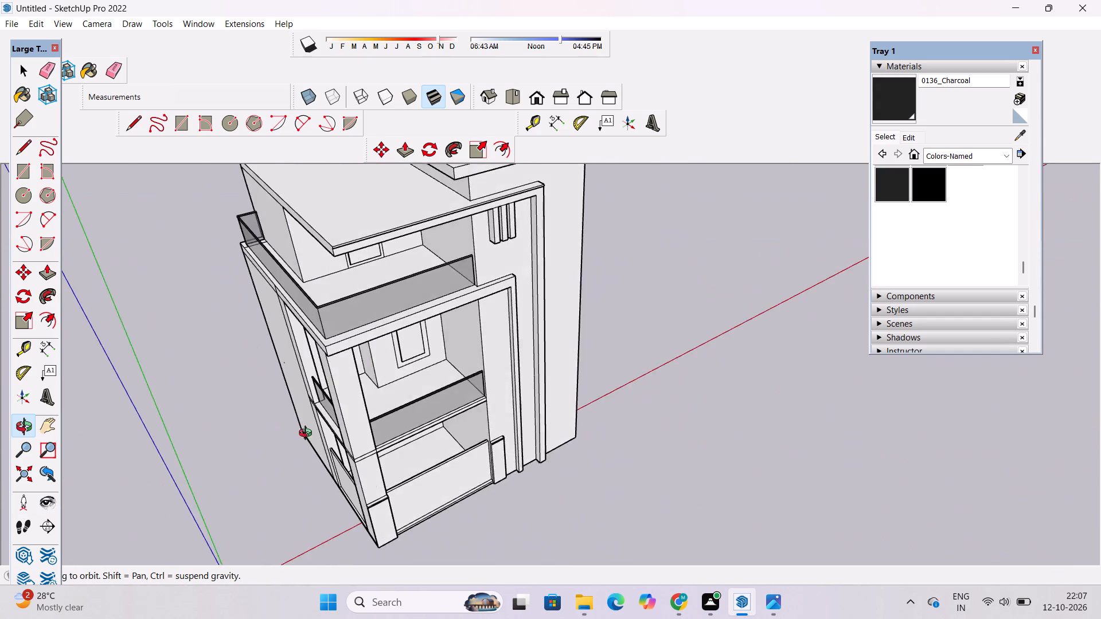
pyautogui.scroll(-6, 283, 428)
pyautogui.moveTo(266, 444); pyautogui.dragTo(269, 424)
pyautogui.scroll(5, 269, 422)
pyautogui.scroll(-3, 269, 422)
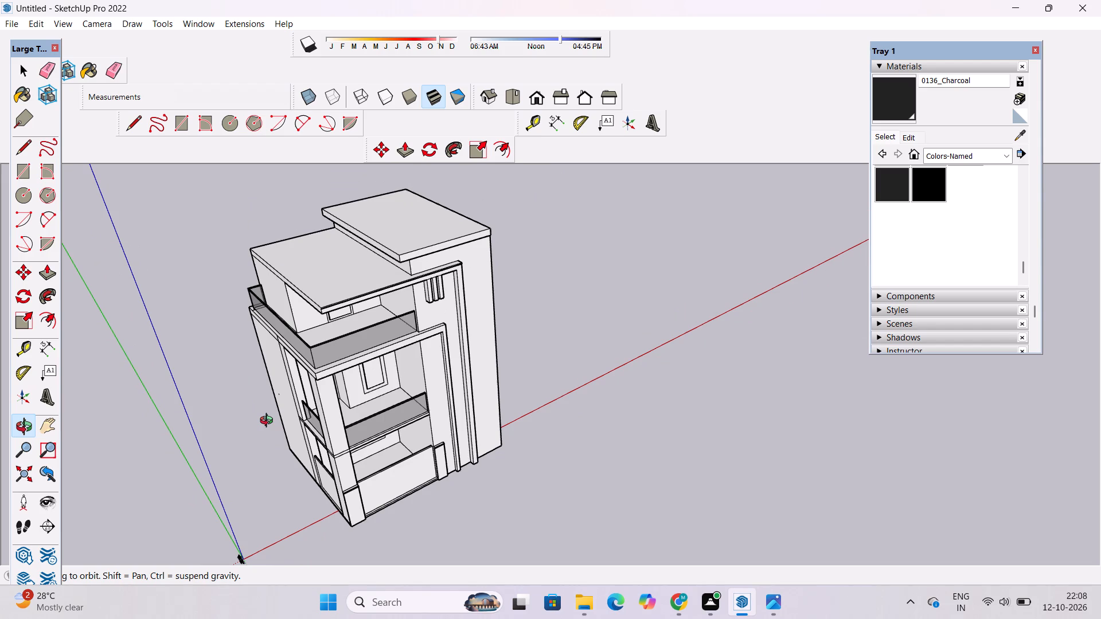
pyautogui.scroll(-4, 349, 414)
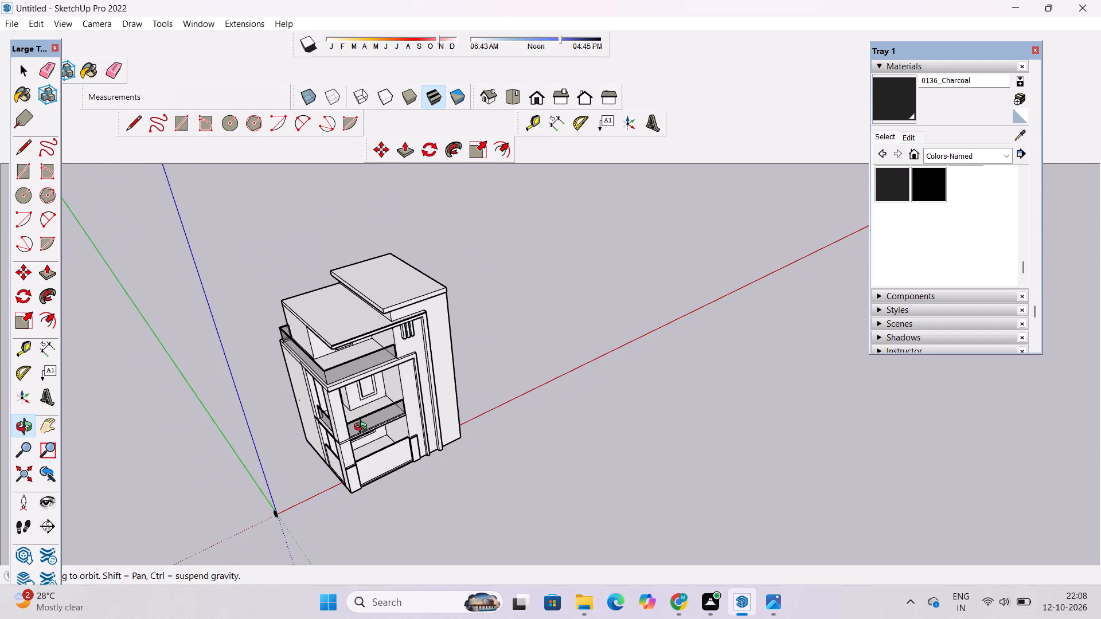
# Examine the middle-floor balcony and the ground-floor front below it, up close and in relation to the building's corner.
pyautogui.scroll(14, 363, 428)
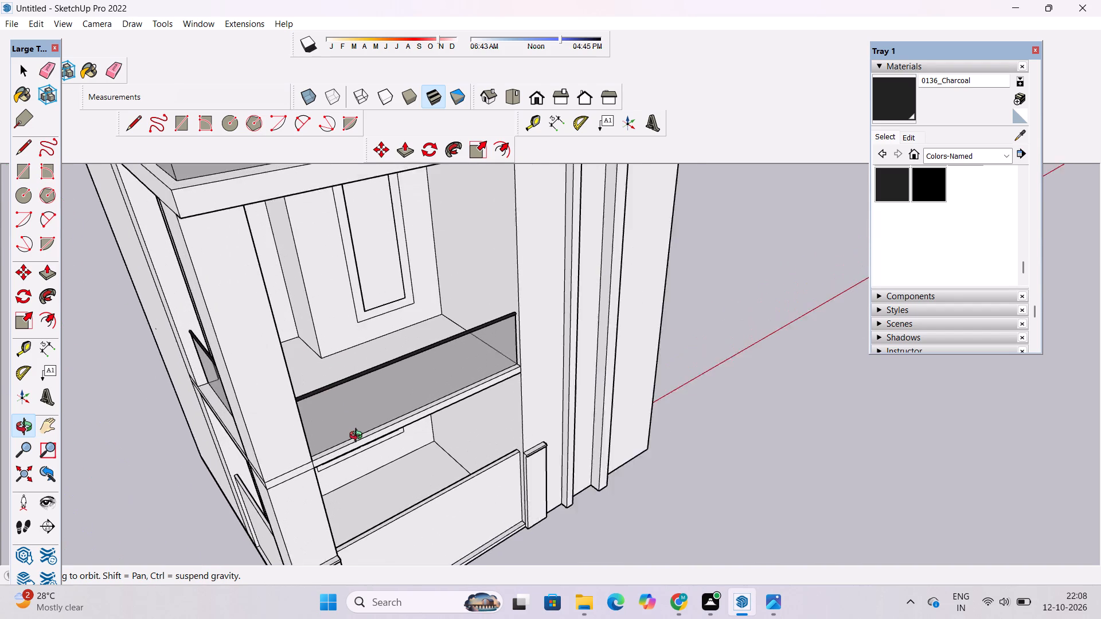
pyautogui.scroll(1, 358, 437)
pyautogui.scroll(-3, 360, 434)
pyautogui.keyDown('shift'); pyautogui.moveTo(363, 472); pyautogui.dragTo(366, 491); pyautogui.keyUp('shift')
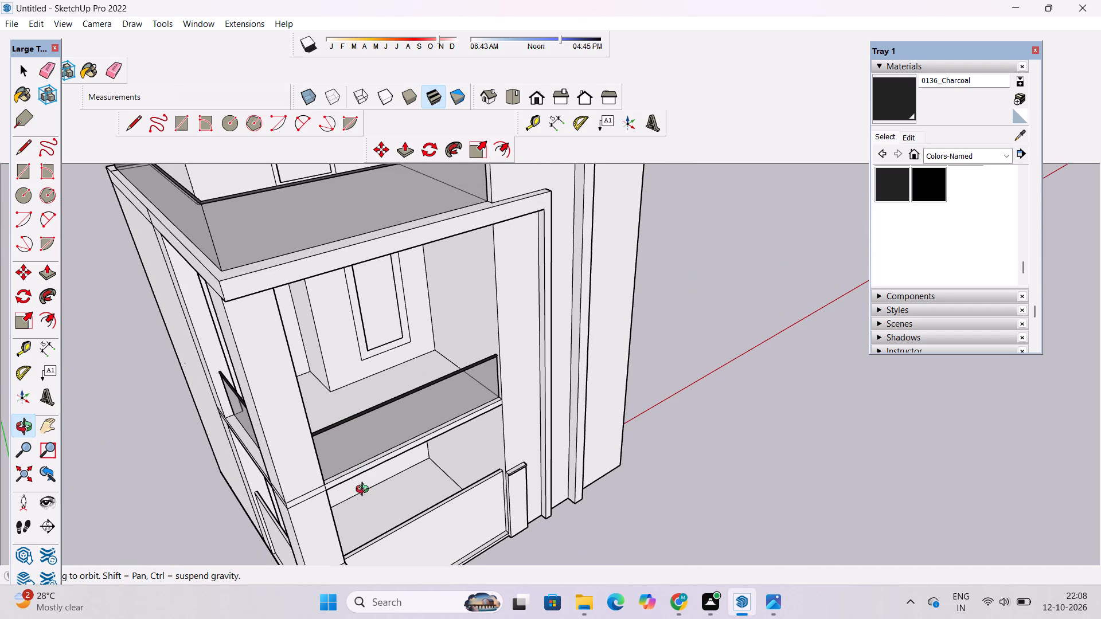
pyautogui.scroll(-4, 364, 488)
pyautogui.moveTo(365, 491); pyautogui.dragTo(355, 428)
pyautogui.scroll(4, 347, 427)
pyautogui.keyDown('shift'); pyautogui.moveTo(364, 463); pyautogui.dragTo(358, 441); pyautogui.keyUp('shift')
pyautogui.scroll(2, 357, 443)
pyautogui.scroll(-7, 357, 448)
pyautogui.keyDown('shift'); pyautogui.moveTo(372, 497); pyautogui.dragTo(362, 434); pyautogui.keyUp('shift')
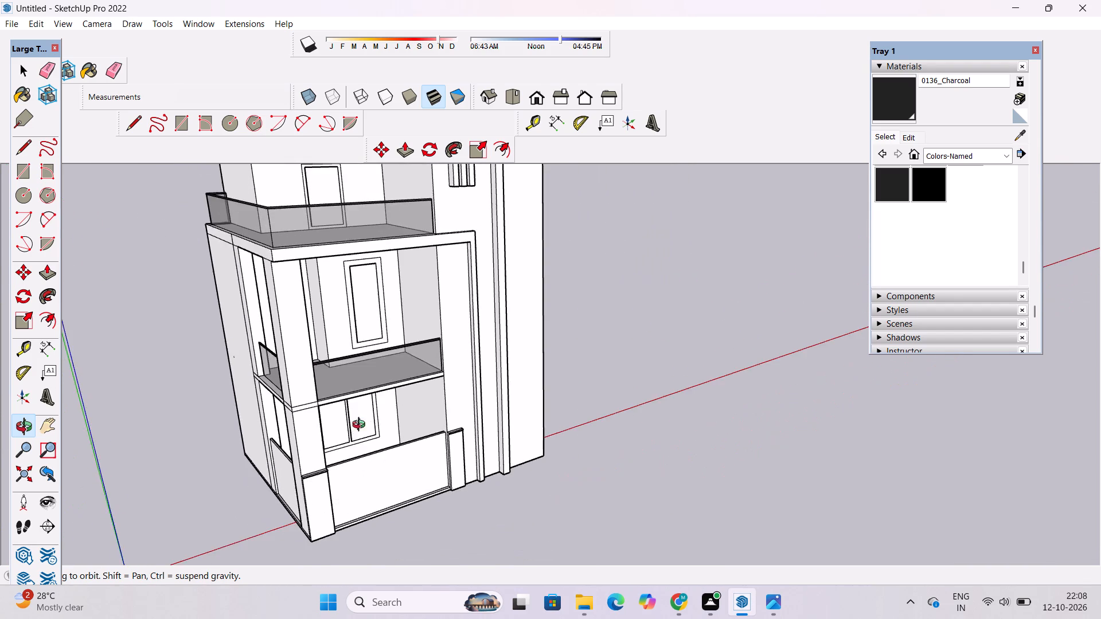
# Examine the low ground-floor front panel between its two capped posts, including its recessed edges and bottom ledge.
pyautogui.moveTo(393, 523); pyautogui.dragTo(306, 518)
pyautogui.scroll(3, 356, 493)
pyautogui.keyDown('shift'); pyautogui.moveTo(364, 483); pyautogui.dragTo(329, 494); pyautogui.keyUp('shift')
pyautogui.scroll(4, 329, 494)
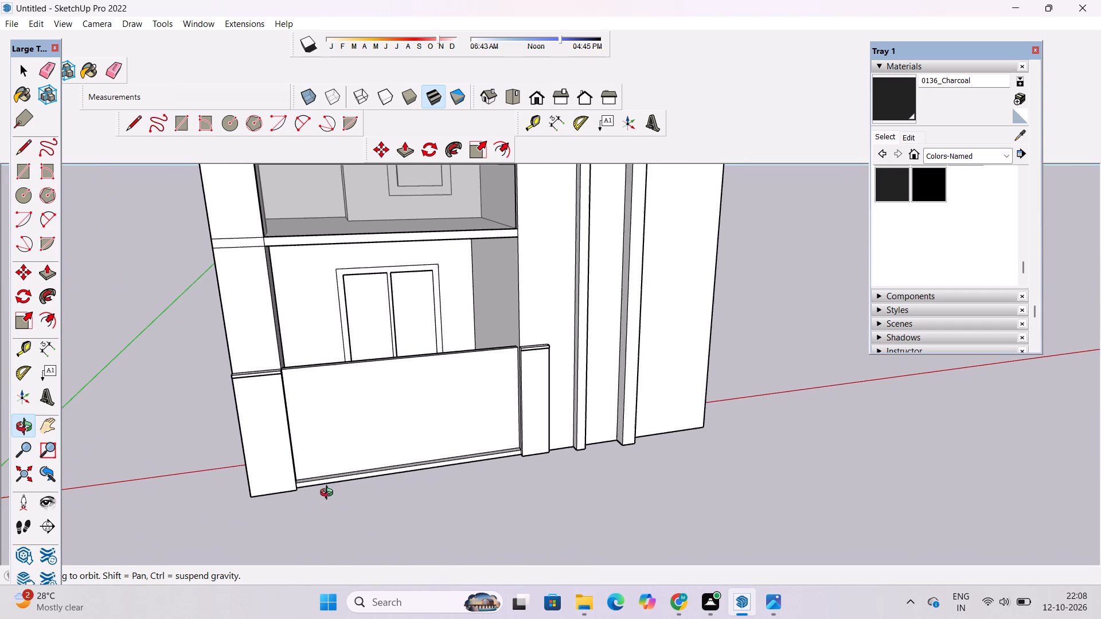
pyautogui.scroll(-2, 329, 494)
pyautogui.scroll(1, 329, 494)
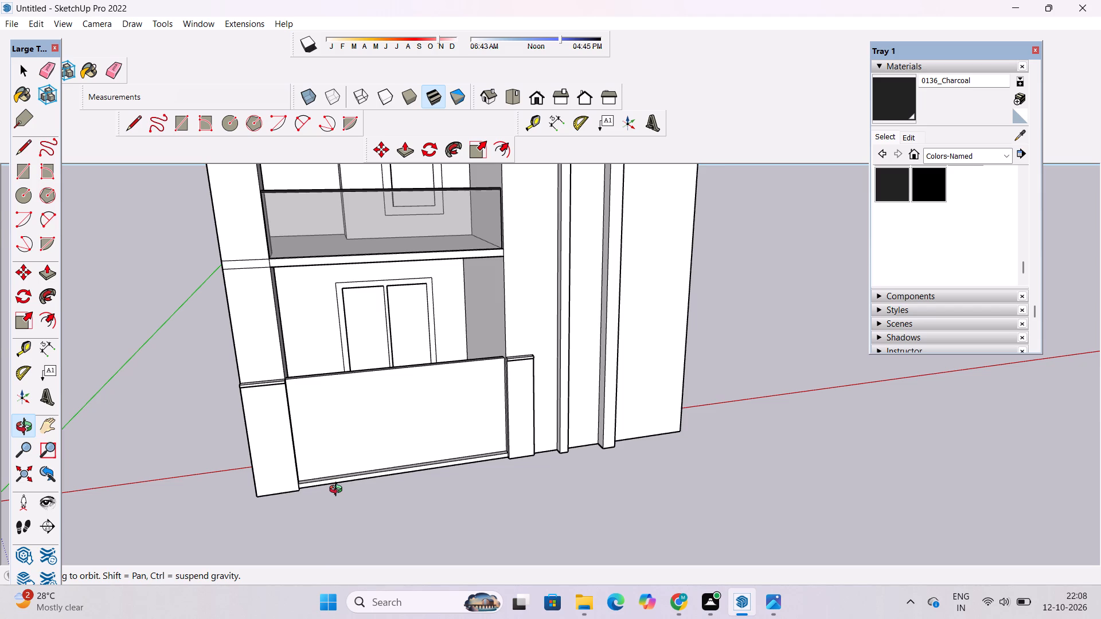
pyautogui.scroll(-4, 339, 491)
pyautogui.scroll(4, 374, 472)
pyautogui.keyDown('shift'); pyautogui.moveTo(398, 491); pyautogui.dragTo(376, 509); pyautogui.keyUp('shift')
pyautogui.moveTo(367, 513); pyautogui.dragTo(306, 513)
pyautogui.scroll(3, 314, 511)
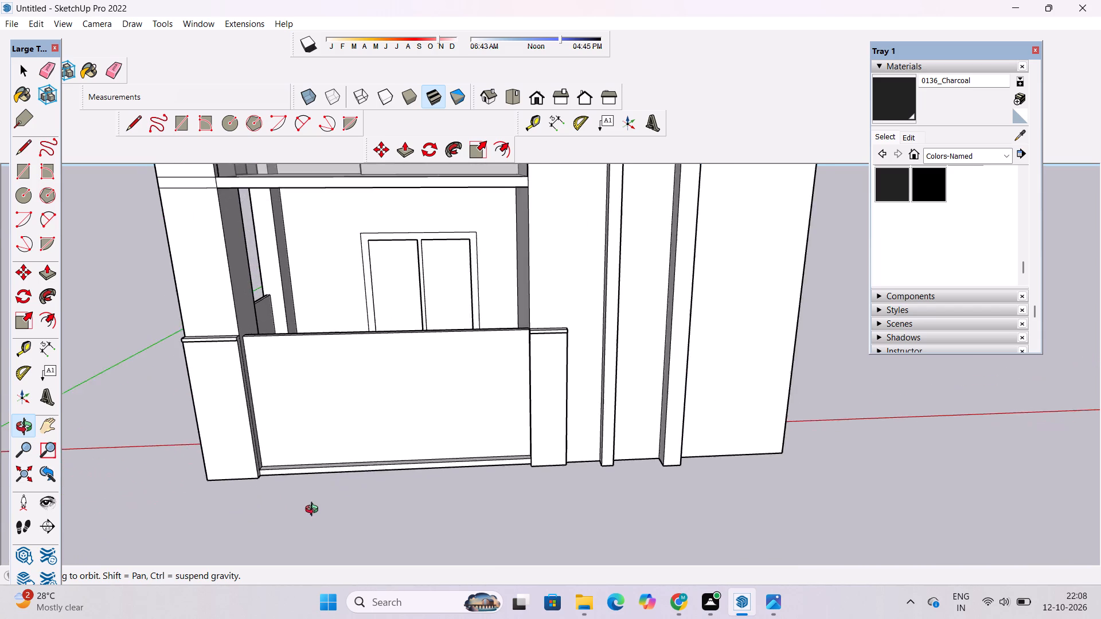
pyautogui.scroll(1, 314, 511)
pyautogui.keyDown('shift'); pyautogui.moveTo(337, 490); pyautogui.dragTo(372, 549); pyautogui.keyUp('shift')
pyautogui.keyDown('shift'); pyautogui.moveTo(383, 556); pyautogui.dragTo(434, 548); pyautogui.keyUp('shift')
pyautogui.scroll(2, 442, 538)
pyautogui.keyDown('shift'); pyautogui.moveTo(442, 532); pyautogui.dragTo(405, 542); pyautogui.keyUp('shift')
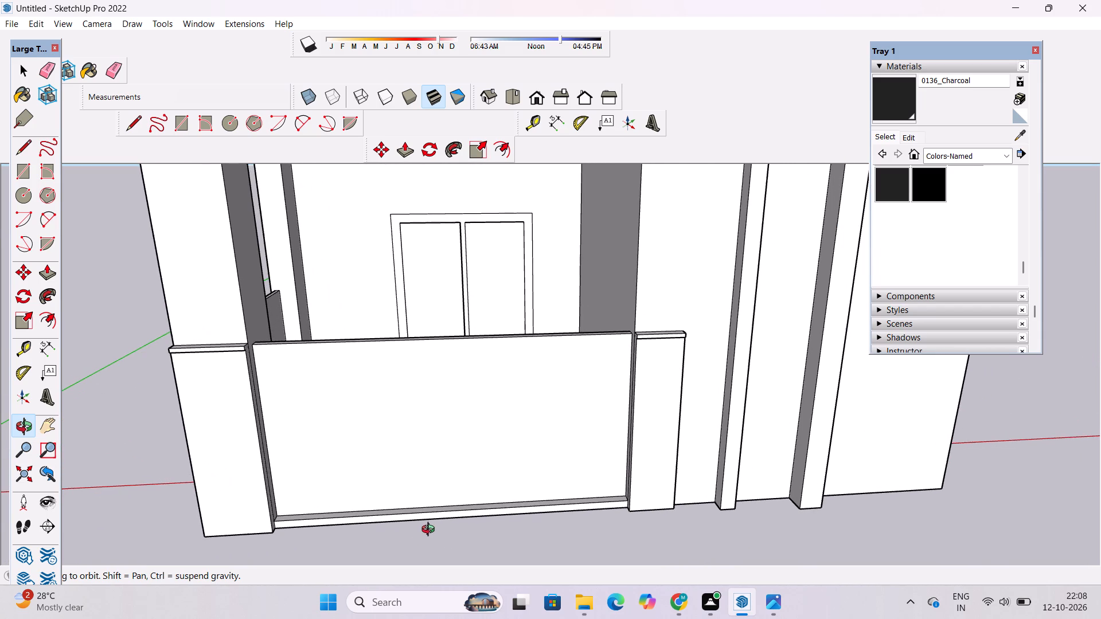
pyautogui.scroll(-2, 404, 542)
pyautogui.keyDown('shift'); pyautogui.moveTo(403, 538); pyautogui.dragTo(374, 553); pyautogui.keyUp('shift')
pyautogui.scroll(3, 374, 547)
pyautogui.keyDown('shift'); pyautogui.moveTo(380, 542); pyautogui.dragTo(373, 544); pyautogui.keyUp('shift')
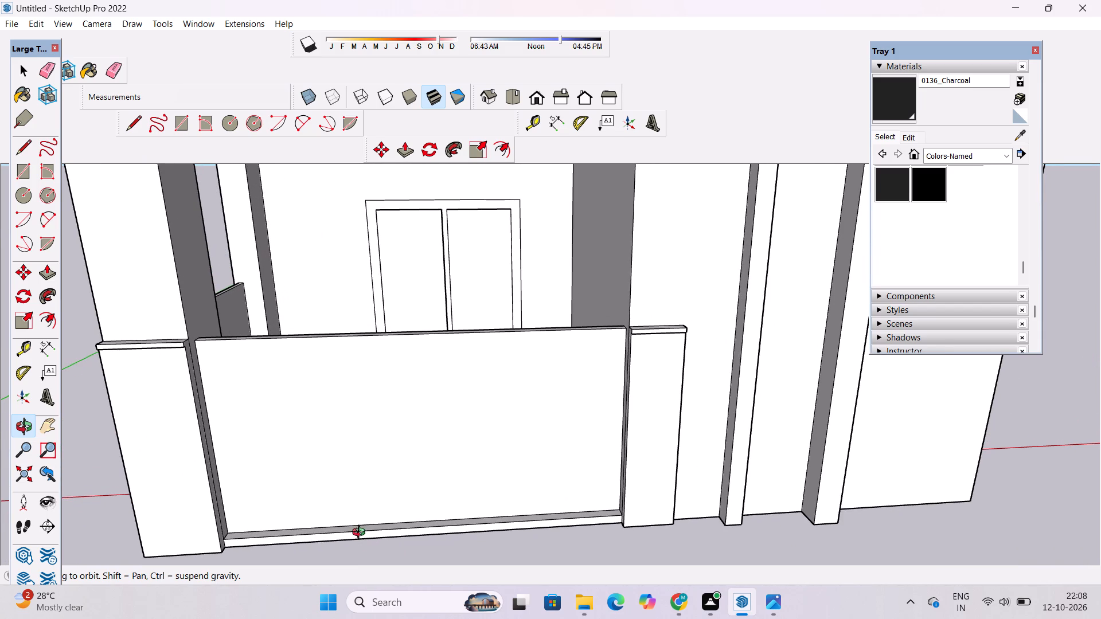
# Draw a narrow full-height rectangle about 8 9/16" wide and 22' 6" high near the middle of the ground-floor front panel.
pyautogui.press('r')
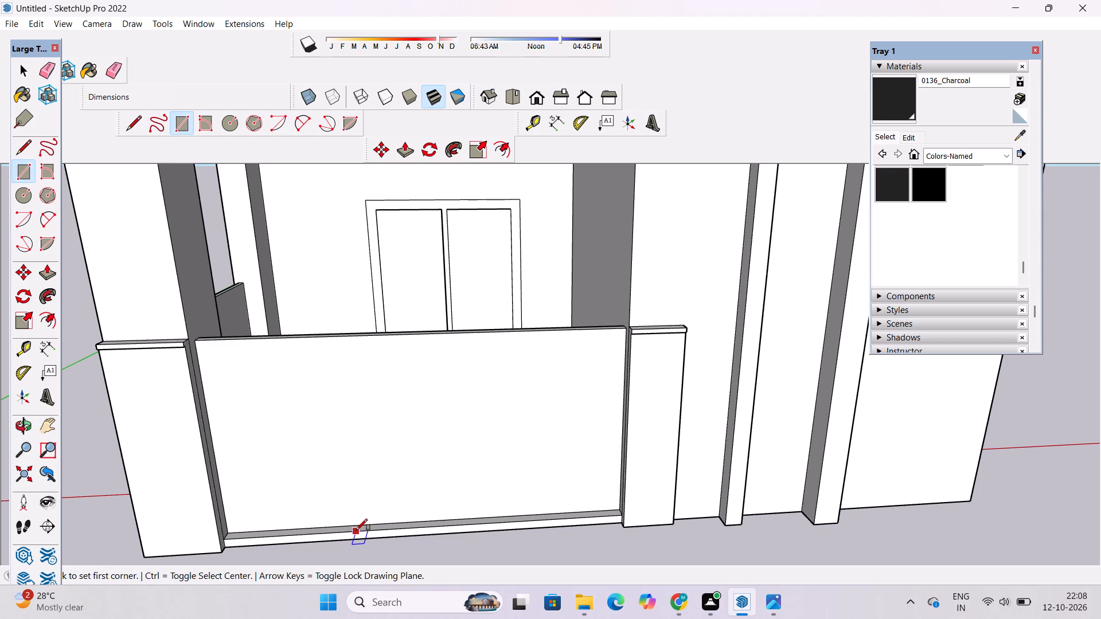
pyautogui.scroll(3, 405, 523)
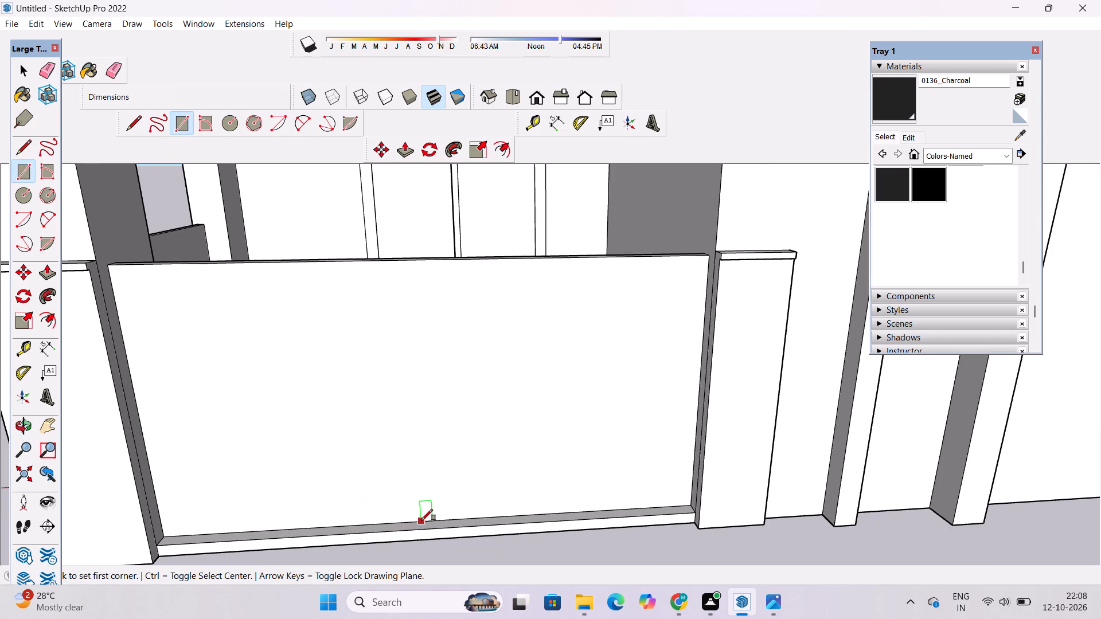
pyautogui.click(431, 520)
pyautogui.scroll(-4, 431, 520)
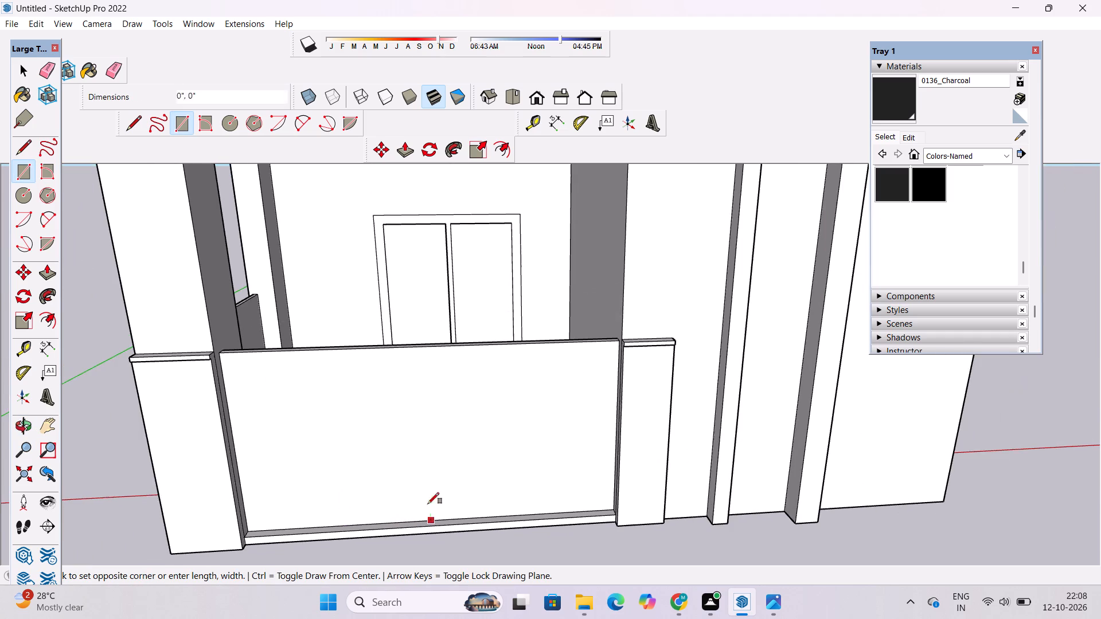
pyautogui.scroll(4, 425, 369)
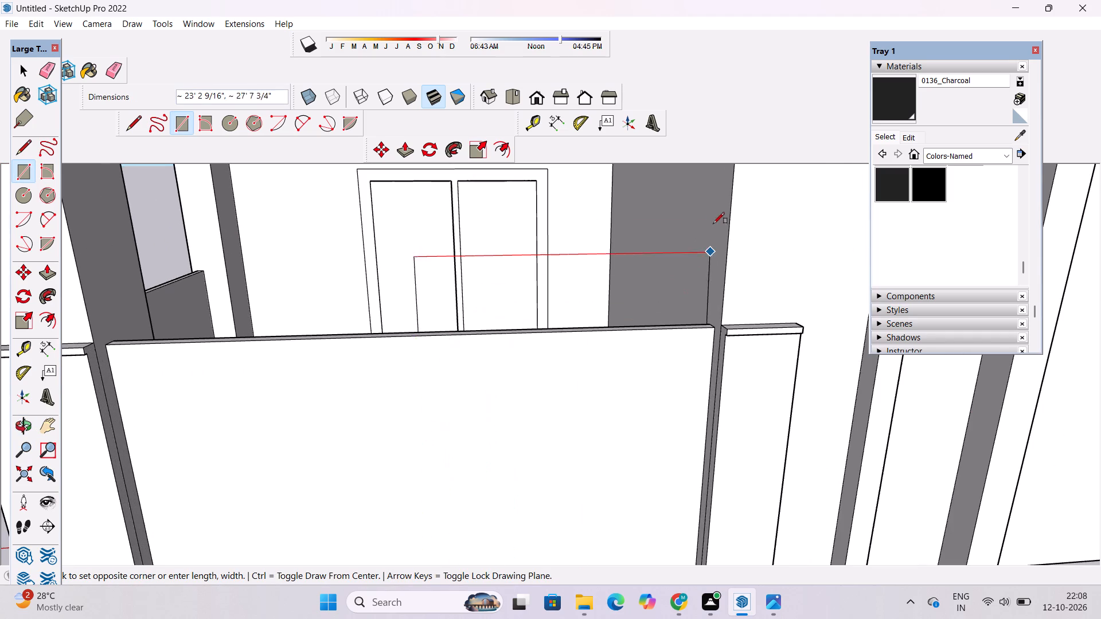
pyautogui.scroll(3, 515, 347)
pyautogui.scroll(-1, 515, 347)
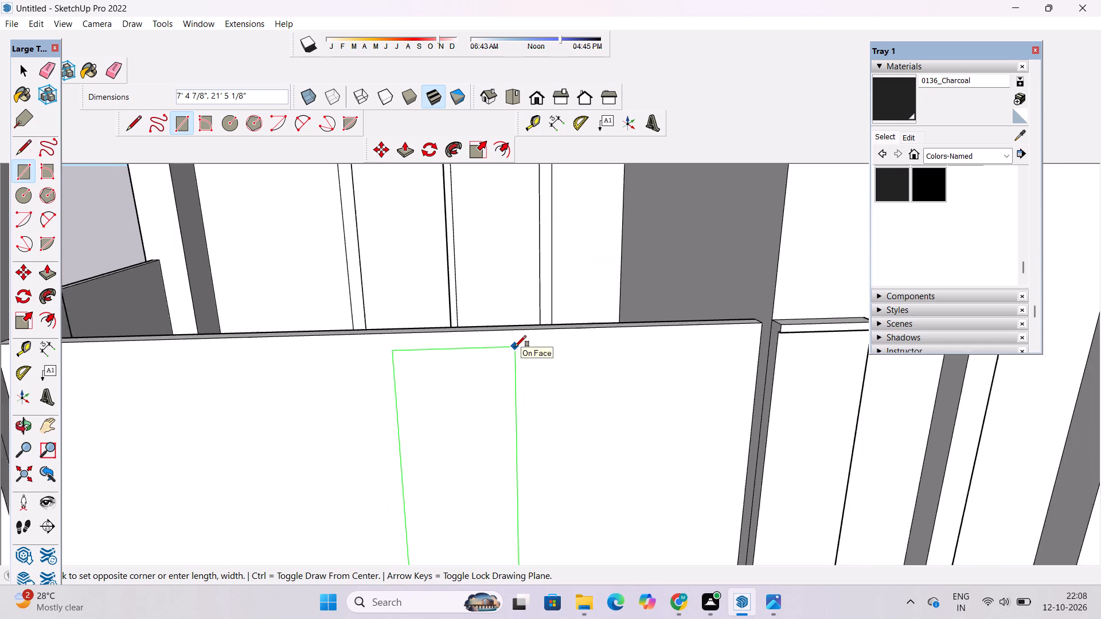
pyautogui.scroll(-2, 515, 347)
pyautogui.scroll(3, 515, 347)
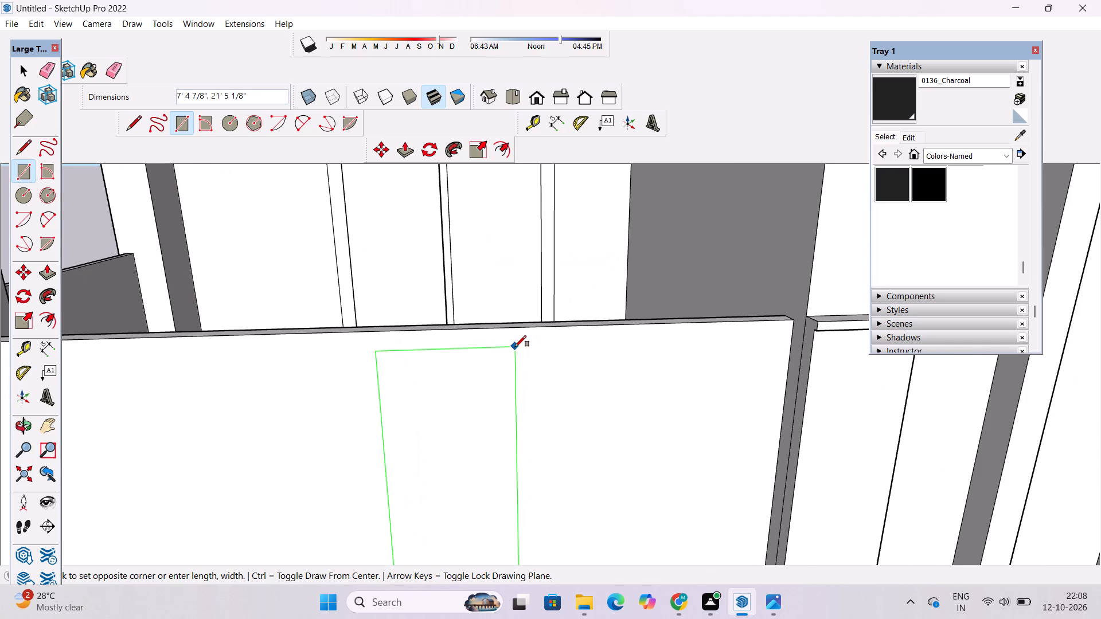
pyautogui.scroll(-2, 515, 347)
pyautogui.scroll(2, 515, 347)
pyautogui.scroll(-4, 515, 351)
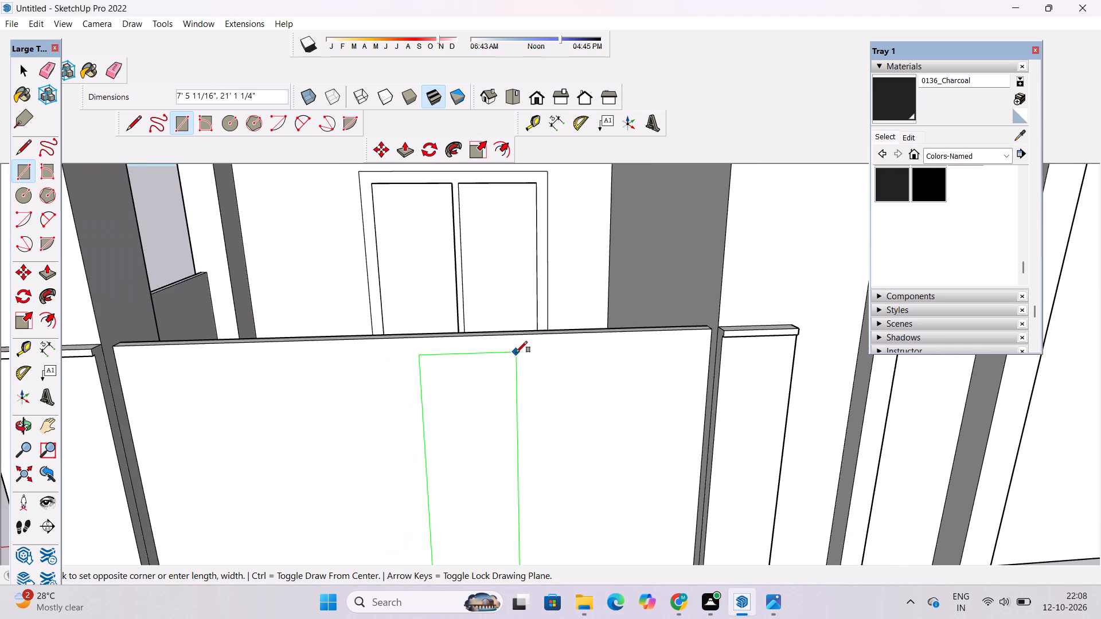
pyautogui.scroll(-2, 516, 352)
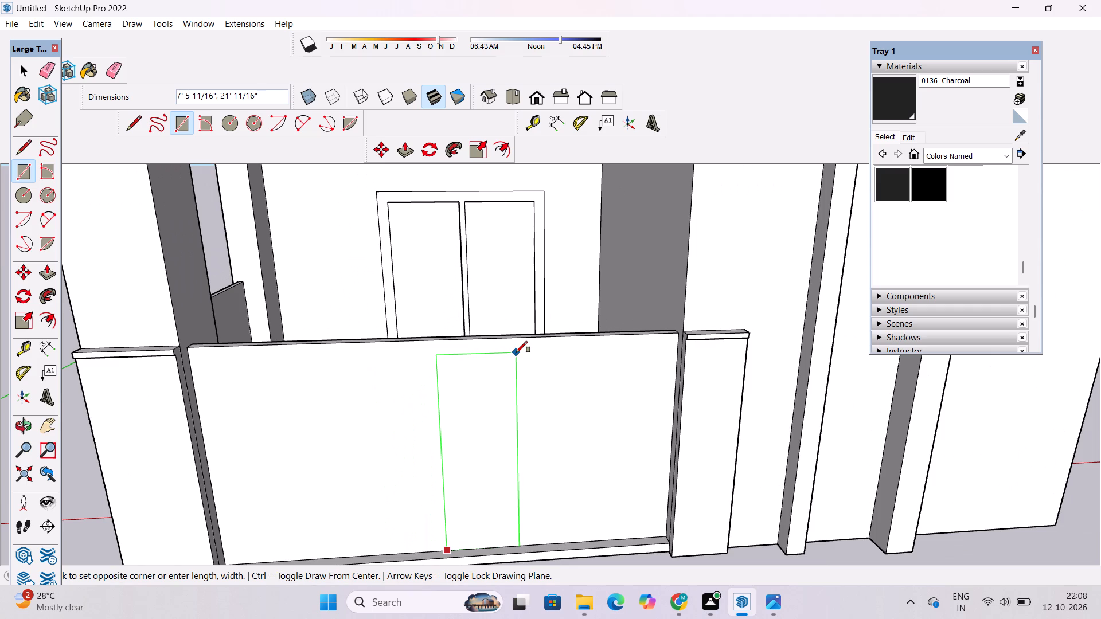
pyautogui.scroll(2, 518, 351)
pyautogui.scroll(-4, 518, 351)
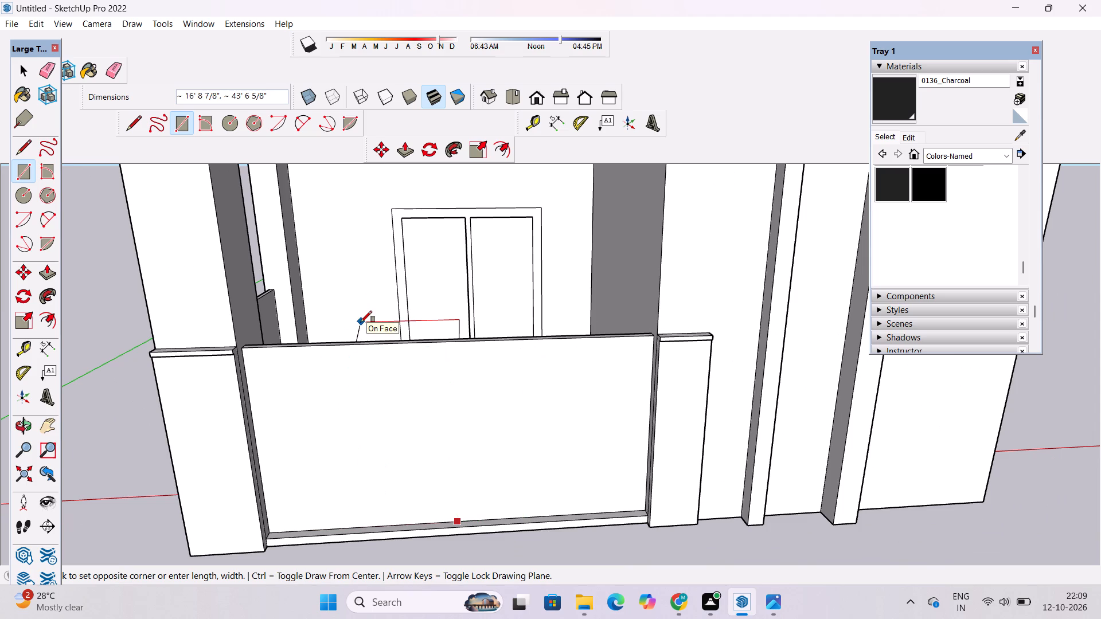
pyautogui.scroll(-2, 361, 322)
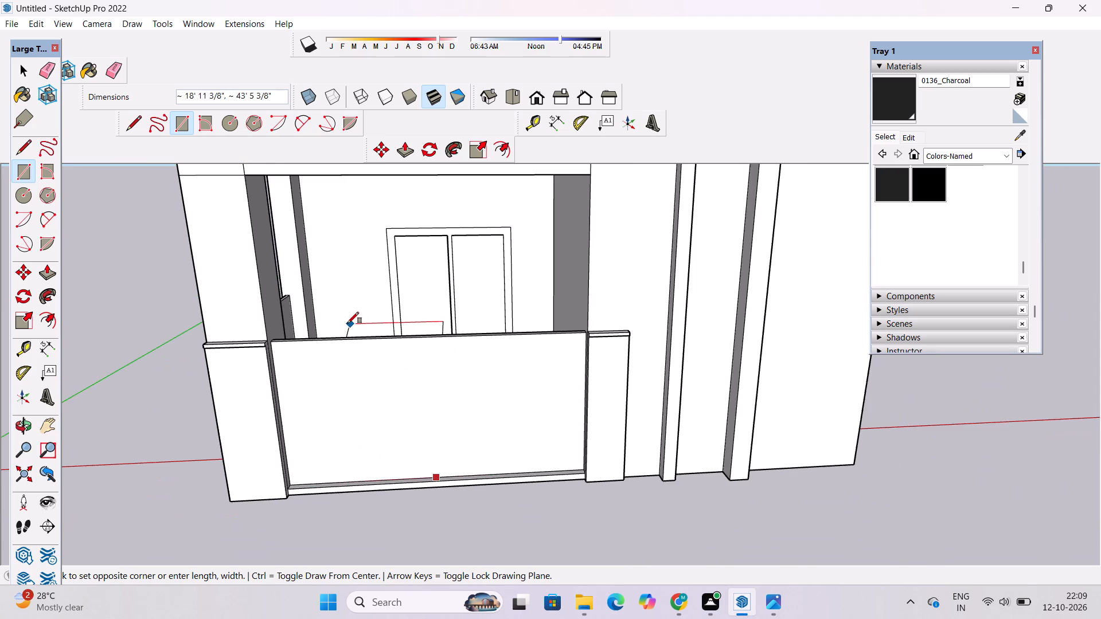
pyautogui.scroll(-1, 343, 322)
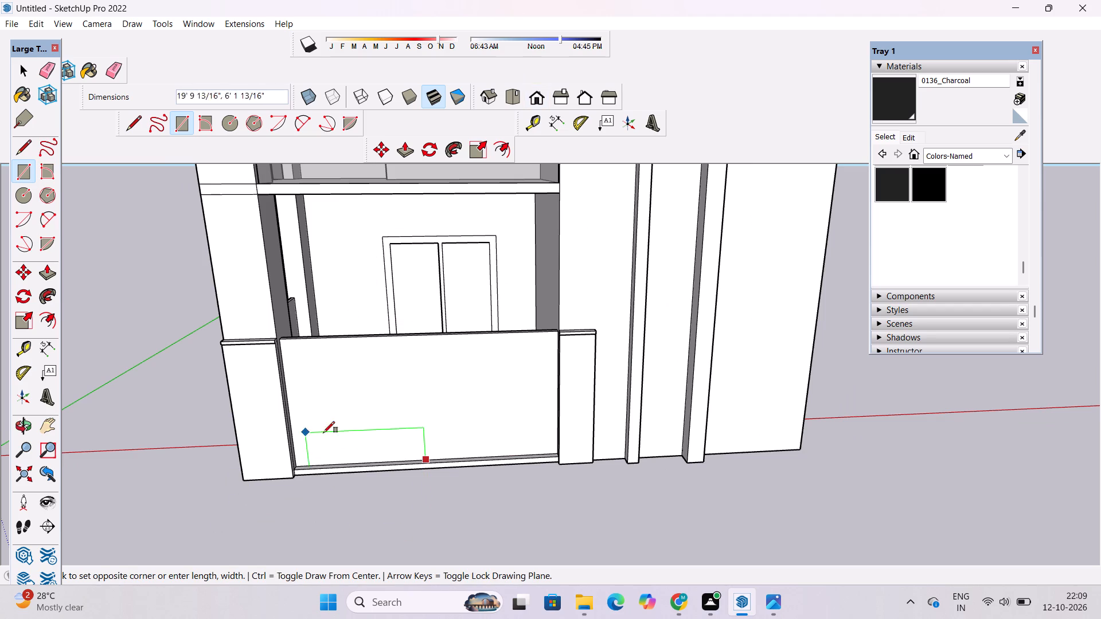
pyautogui.scroll(3, 432, 347)
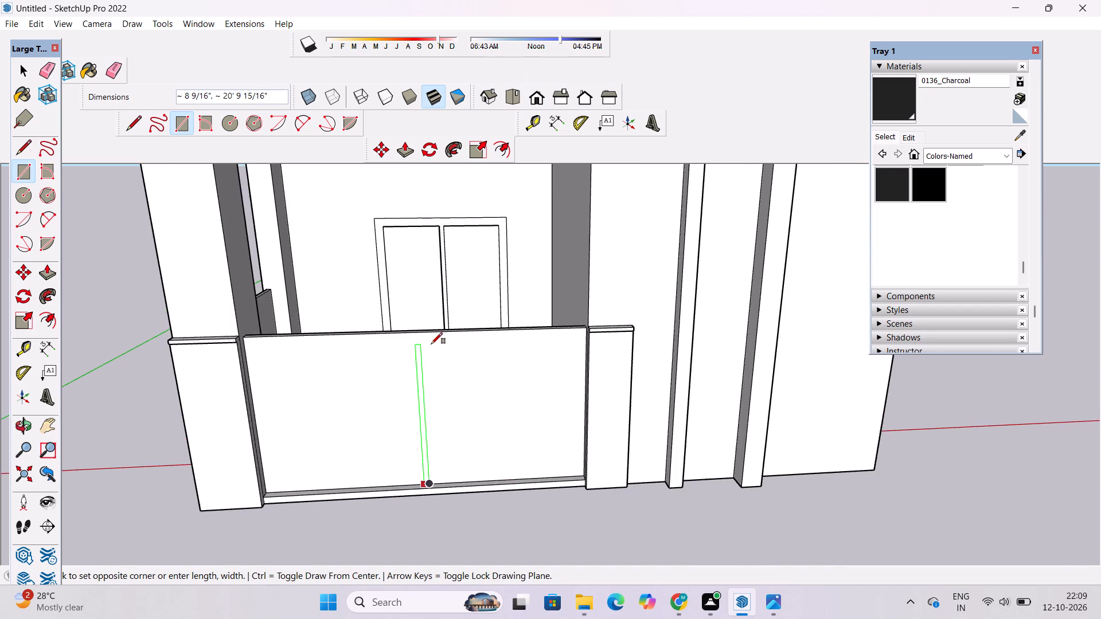
pyautogui.scroll(4, 427, 344)
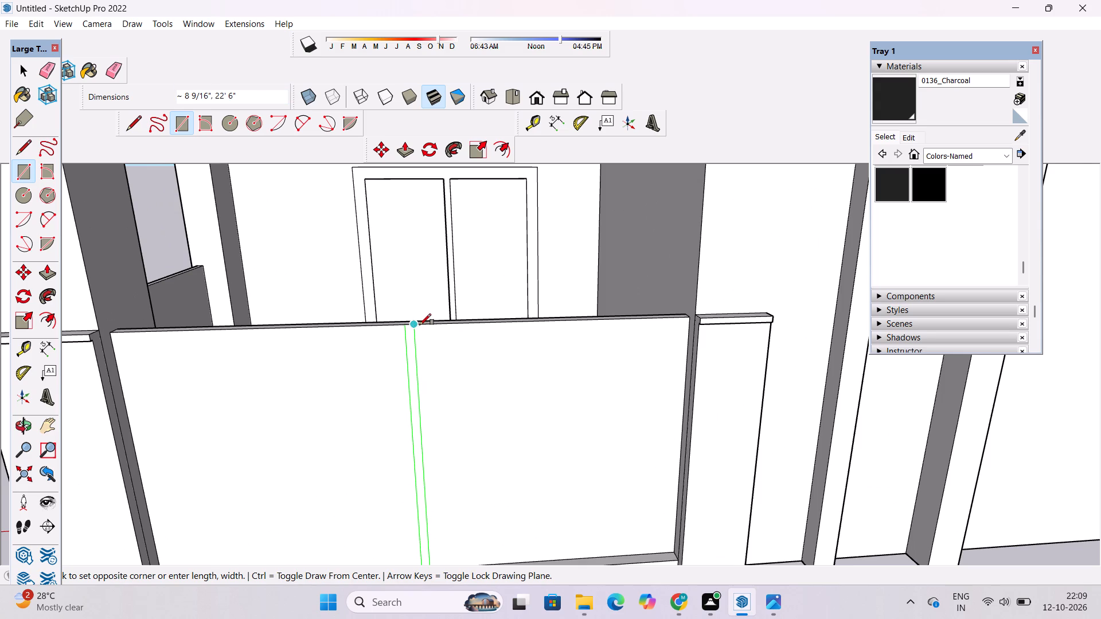
pyautogui.click(420, 325)
pyautogui.press('space')
# Move the vertical edge of the front panel's narrow strip that is nearer the plain vertical fins outward, widening the strip.
pyautogui.press('o')
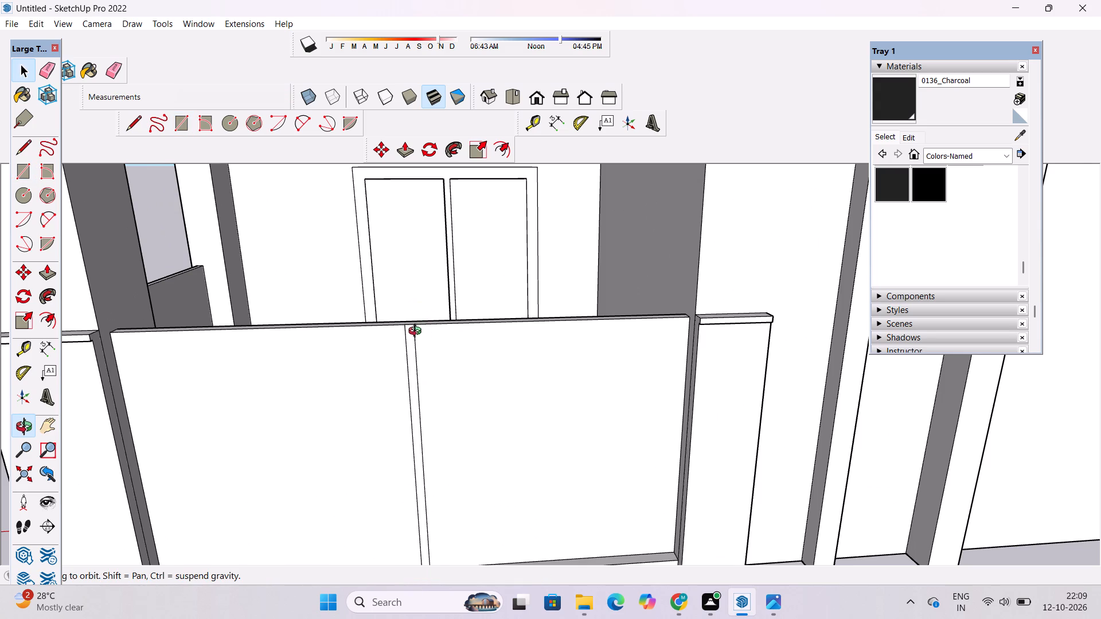
pyautogui.scroll(-4, 382, 300)
pyautogui.keyDown('shift'); pyautogui.moveTo(441, 403); pyautogui.dragTo(441, 370); pyautogui.keyUp('shift')
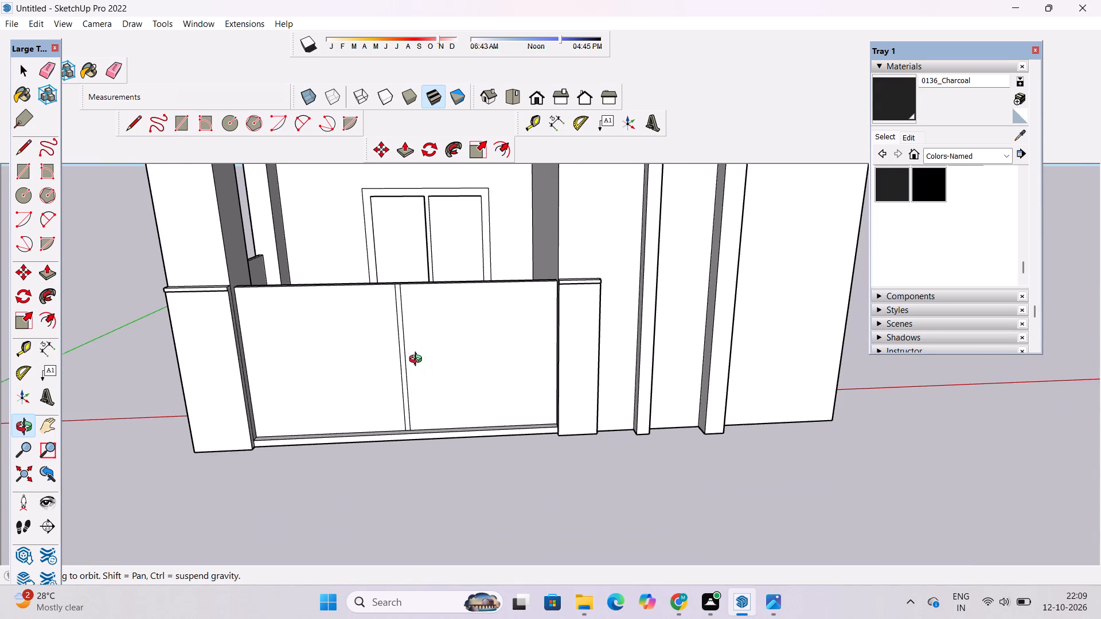
pyautogui.scroll(4, 418, 361)
pyautogui.keyDown('shift'); pyautogui.moveTo(418, 357); pyautogui.dragTo(407, 370); pyautogui.keyUp('shift')
pyautogui.keyDown('shift'); pyautogui.doubleClick(403, 375); pyautogui.keyUp('shift')
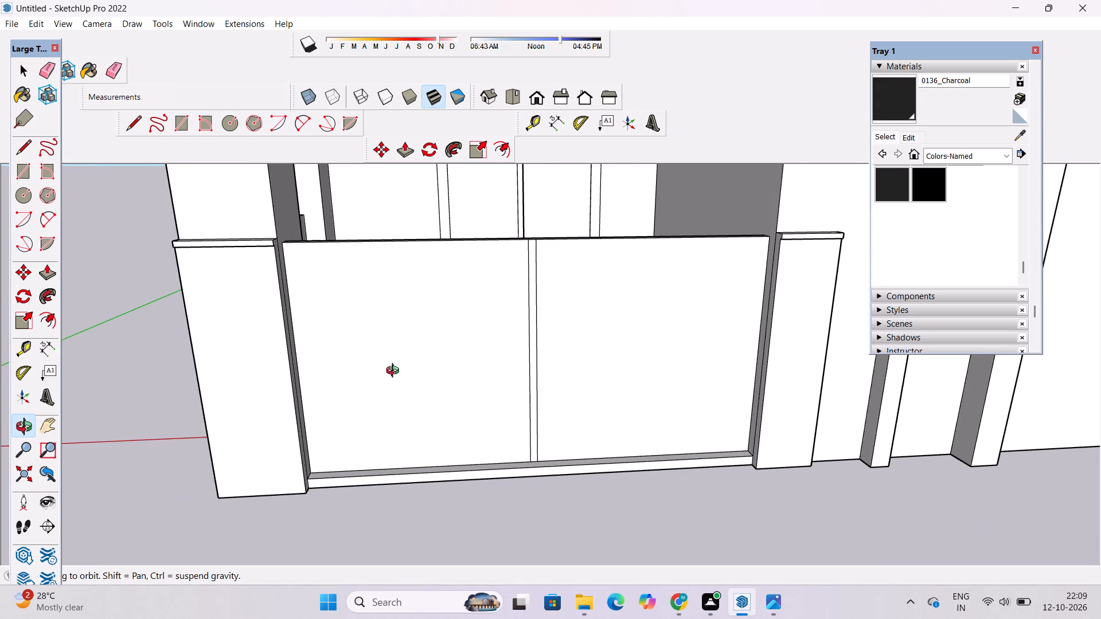
pyautogui.scroll(-5, 395, 370)
pyautogui.keyDown('shift'); pyautogui.moveTo(523, 383); pyautogui.dragTo(439, 385); pyautogui.keyUp('shift')
pyautogui.scroll(3, 436, 386)
pyautogui.moveTo(436, 386); pyautogui.dragTo(431, 394)
pyautogui.moveTo(428, 397); pyautogui.dragTo(412, 389)
pyautogui.keyDown('shift'); pyautogui.moveTo(409, 389); pyautogui.dragTo(400, 396); pyautogui.keyUp('shift')
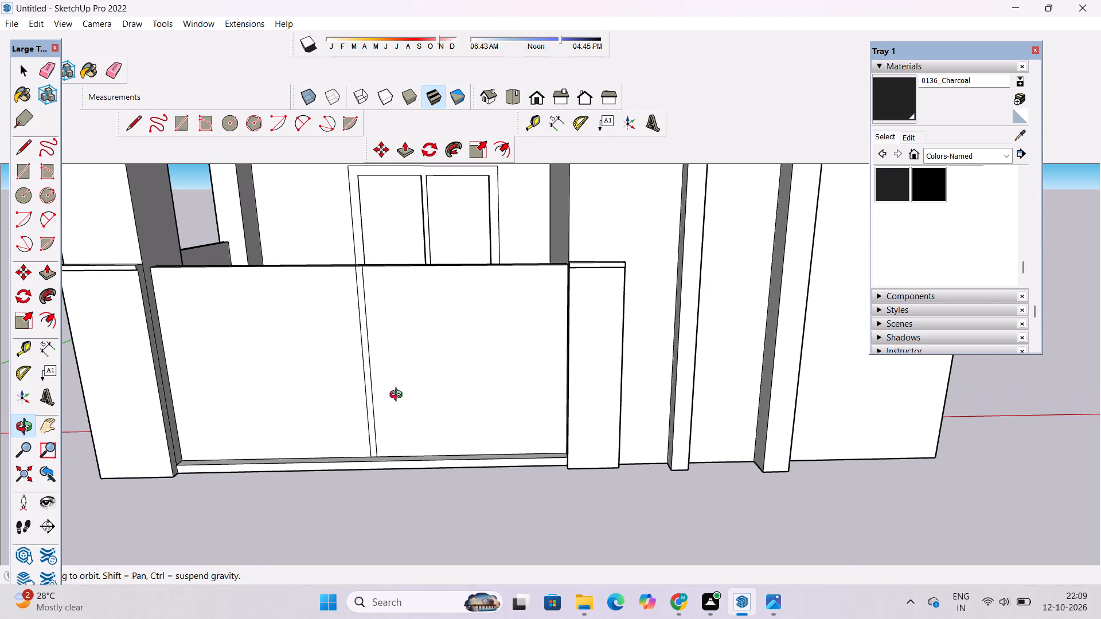
pyautogui.press('space')
pyautogui.scroll(4, 378, 384)
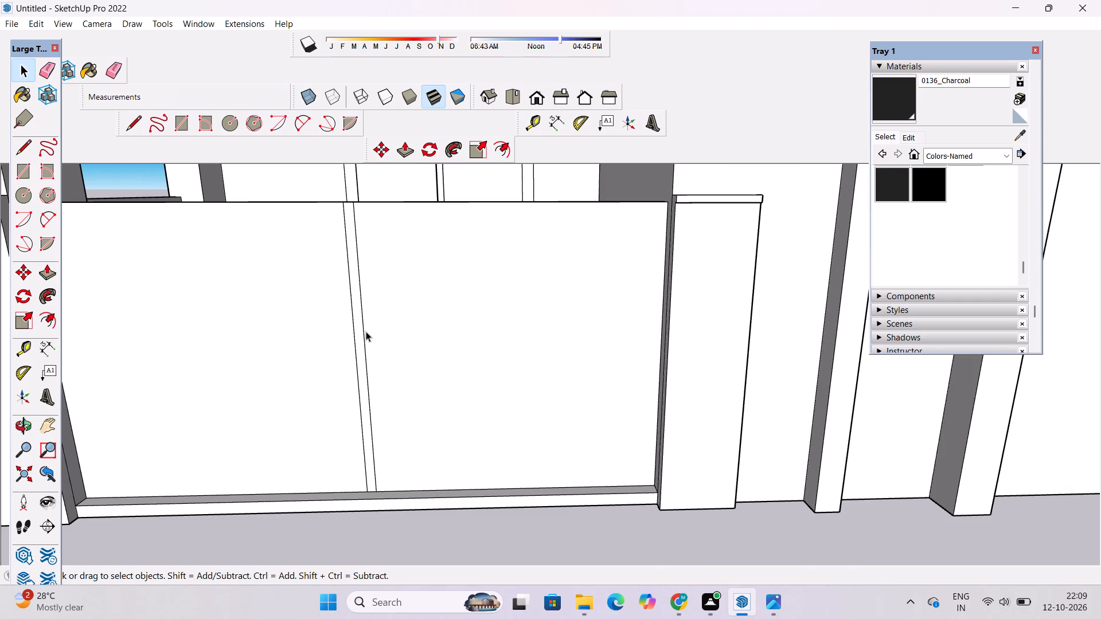
pyautogui.click(365, 336)
pyautogui.scroll(-3, 362, 338)
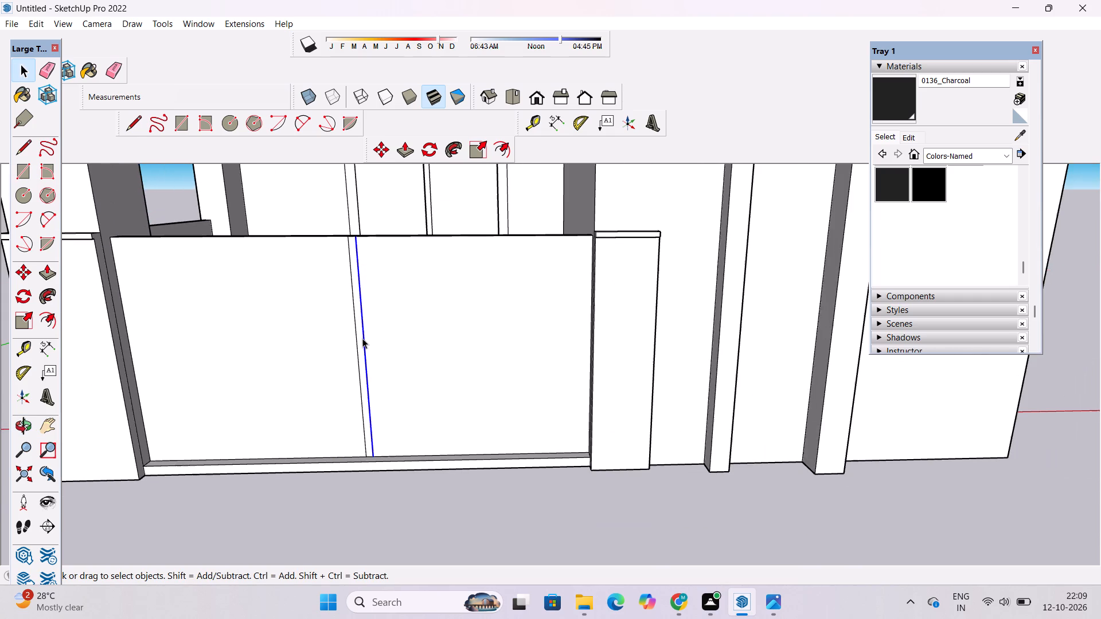
pyautogui.press('m')
pyautogui.scroll(5, 369, 377)
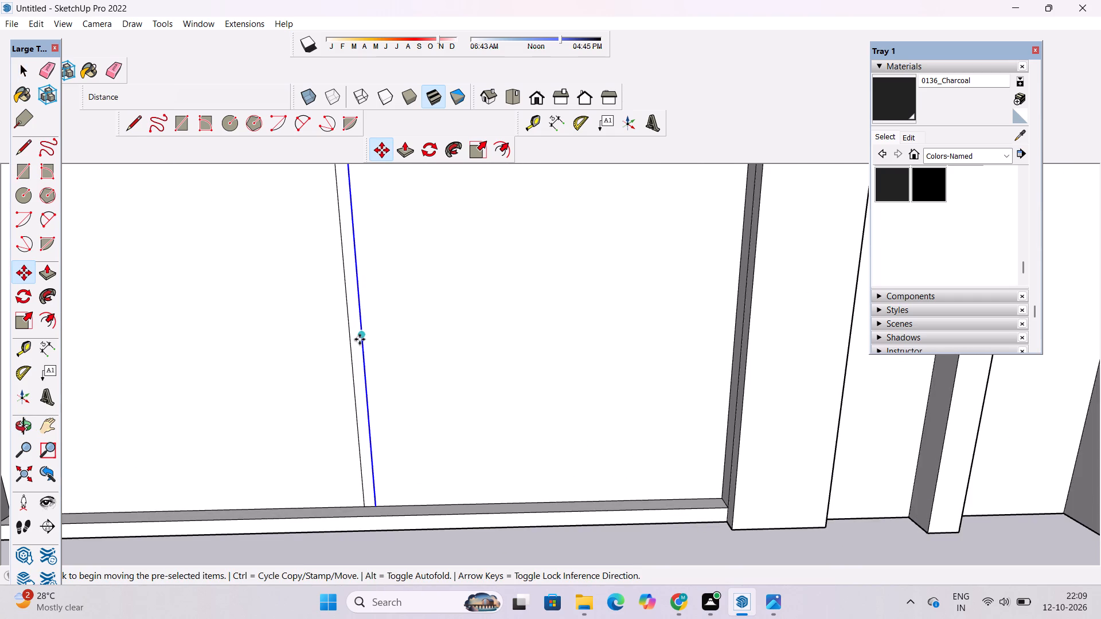
pyautogui.click(362, 336)
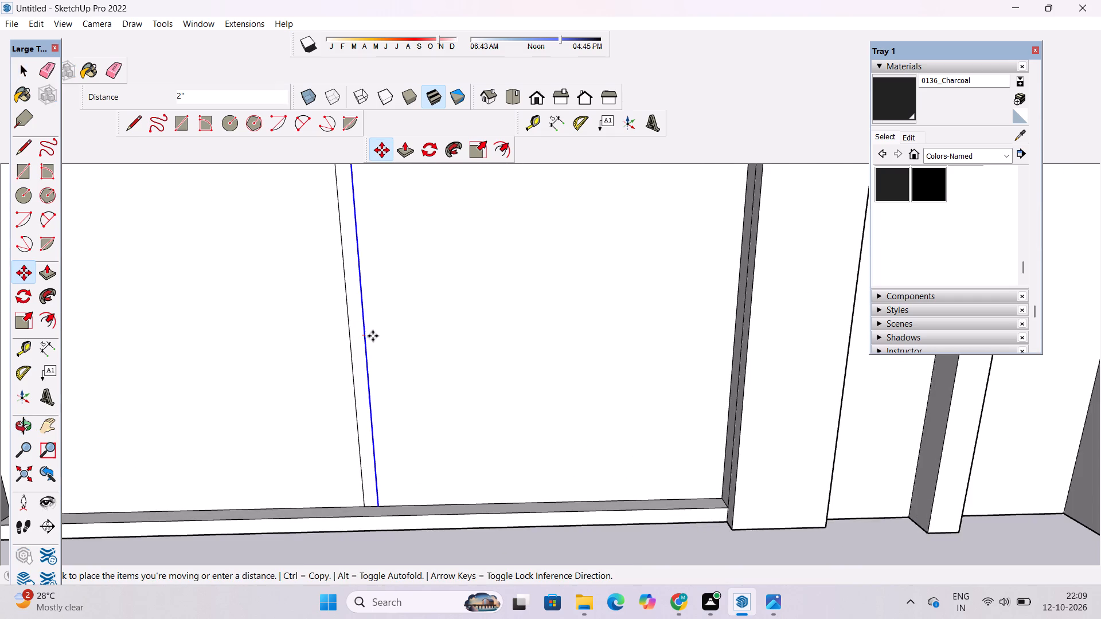
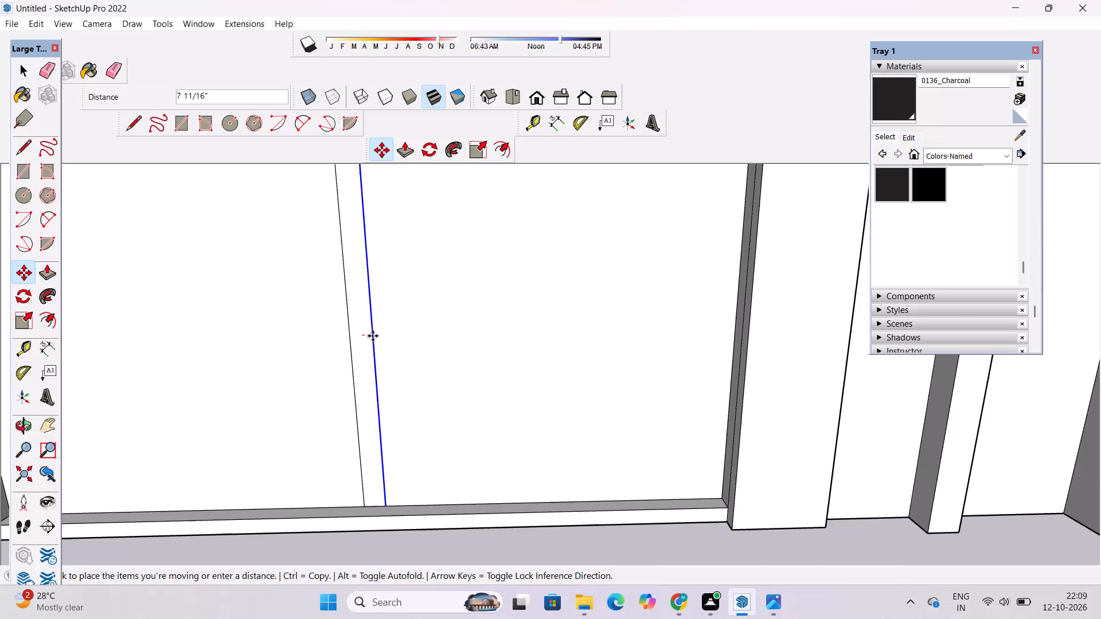
# Place the copy of the front panel's vertical centre line 5" to the right of the original.
pyautogui.write('5"')
pyautogui.press('Return')
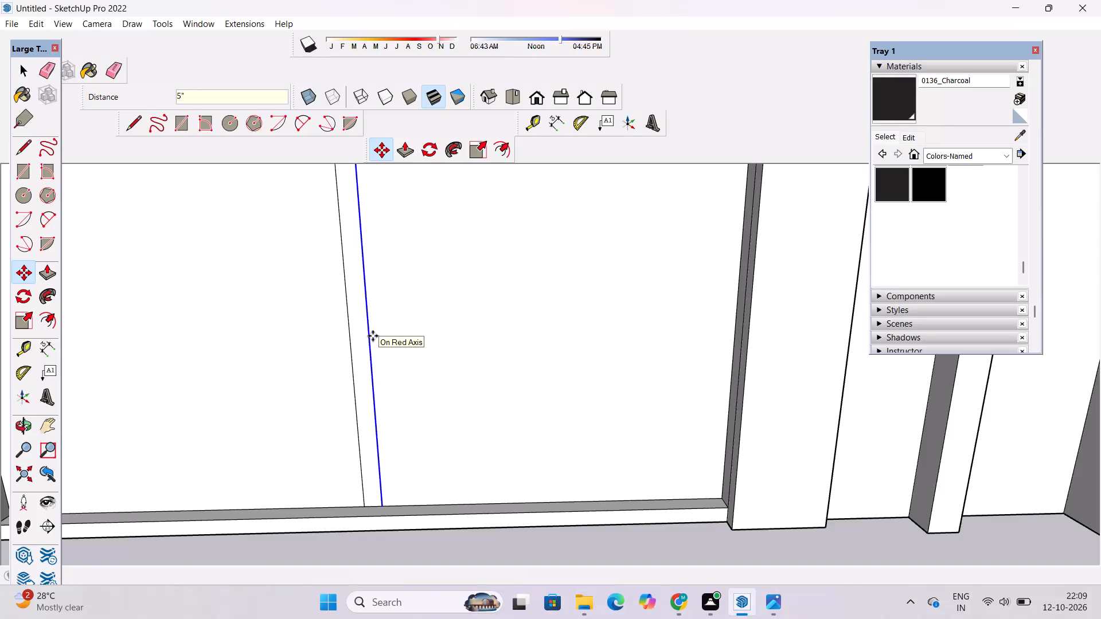
pyautogui.press('space')
pyautogui.scroll(-5, 373, 336)
pyautogui.click(444, 522)
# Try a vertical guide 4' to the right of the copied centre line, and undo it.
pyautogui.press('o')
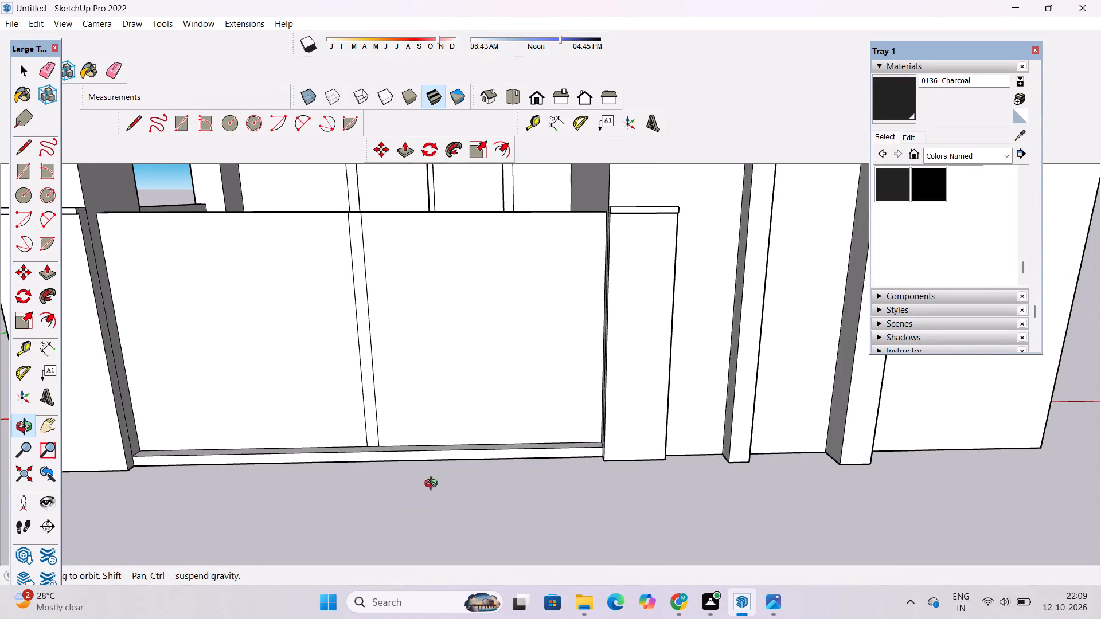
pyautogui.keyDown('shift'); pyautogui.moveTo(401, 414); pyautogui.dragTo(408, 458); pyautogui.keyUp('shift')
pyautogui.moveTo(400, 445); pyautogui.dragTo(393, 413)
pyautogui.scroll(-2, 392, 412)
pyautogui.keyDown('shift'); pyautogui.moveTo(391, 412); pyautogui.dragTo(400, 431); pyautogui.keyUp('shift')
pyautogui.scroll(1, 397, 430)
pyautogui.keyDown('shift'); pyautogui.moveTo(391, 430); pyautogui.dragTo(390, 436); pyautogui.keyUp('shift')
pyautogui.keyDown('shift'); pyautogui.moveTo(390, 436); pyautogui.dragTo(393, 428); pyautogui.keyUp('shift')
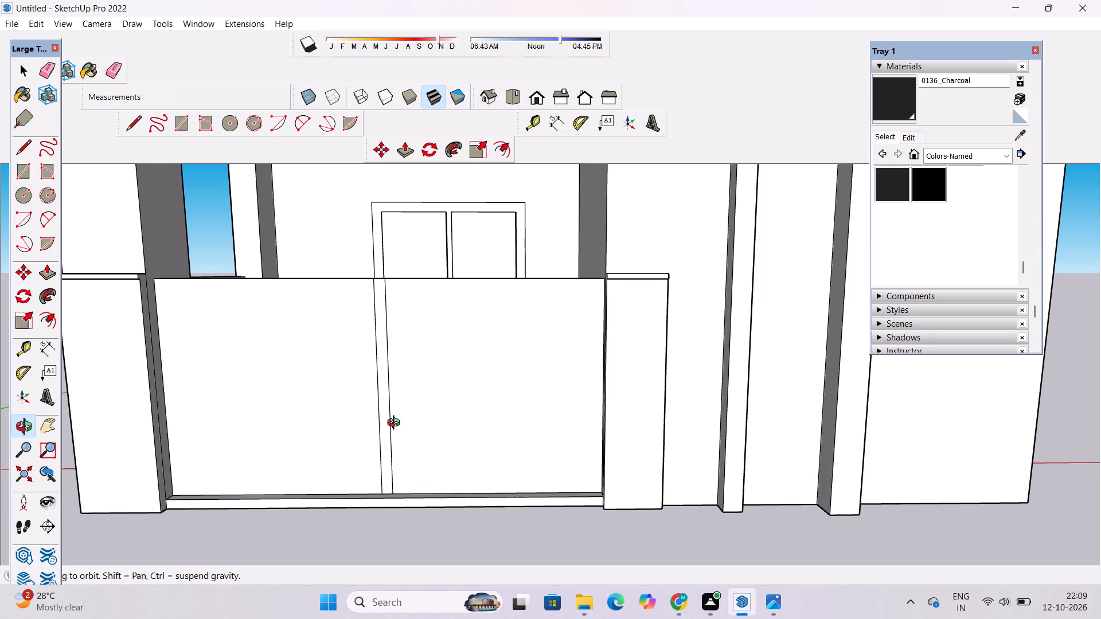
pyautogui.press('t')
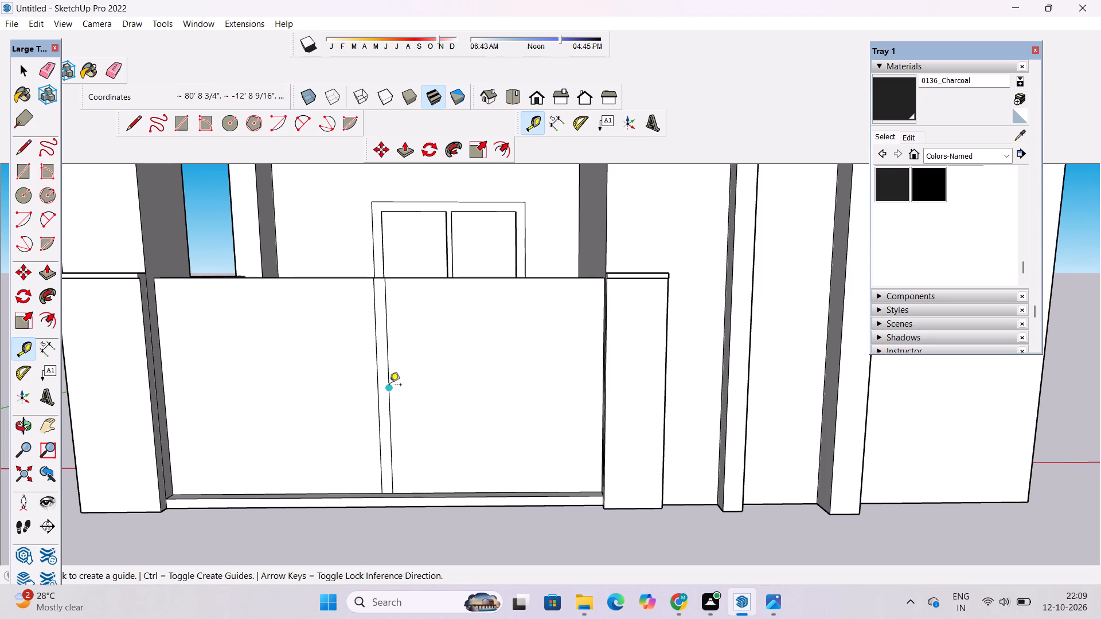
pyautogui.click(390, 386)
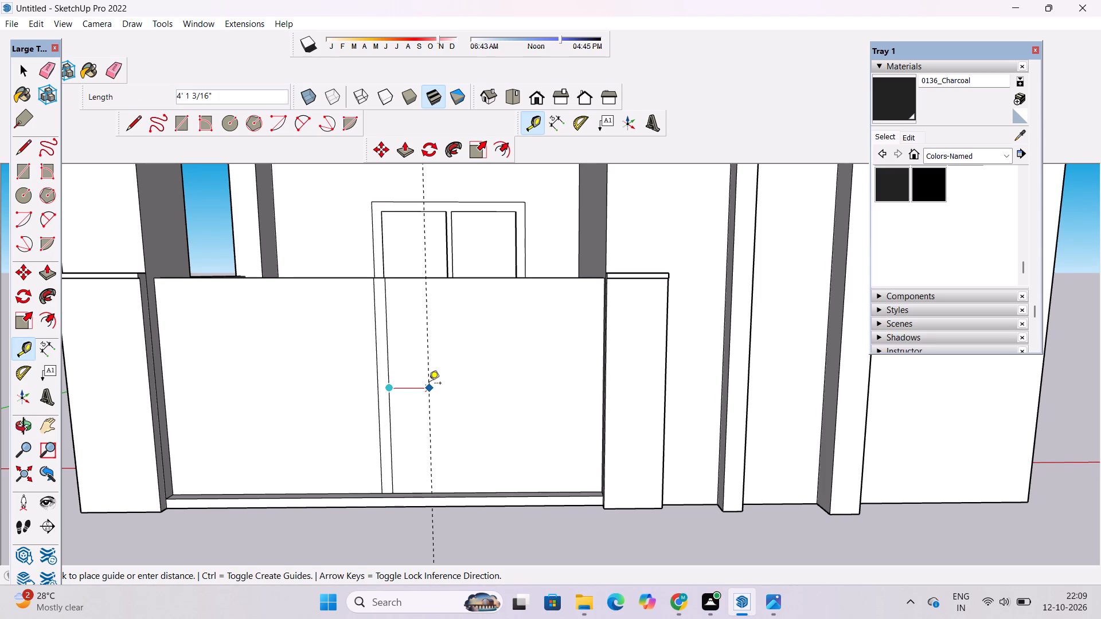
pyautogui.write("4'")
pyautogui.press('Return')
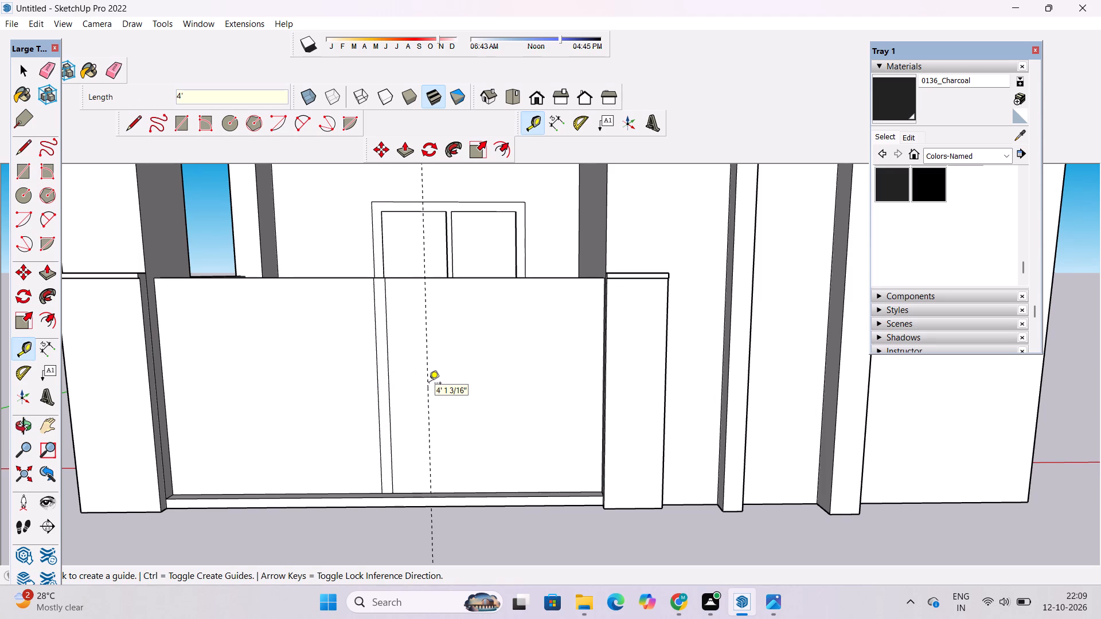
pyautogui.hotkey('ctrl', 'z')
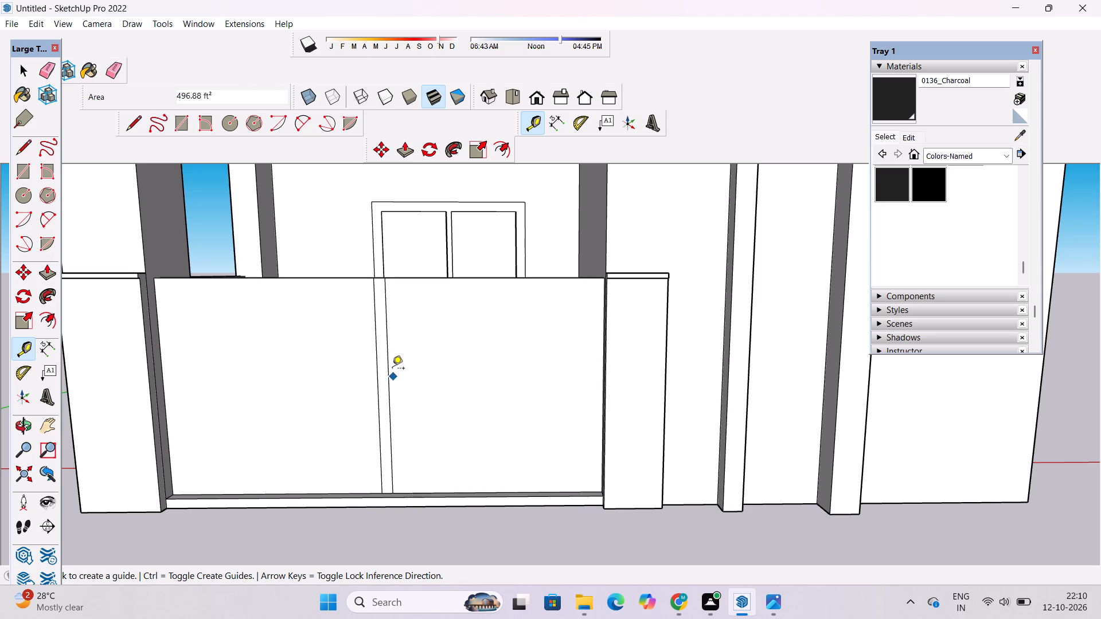
# Add a vertical guide 6' to the right of the copied centre line on the front panel.
pyautogui.click(391, 389)
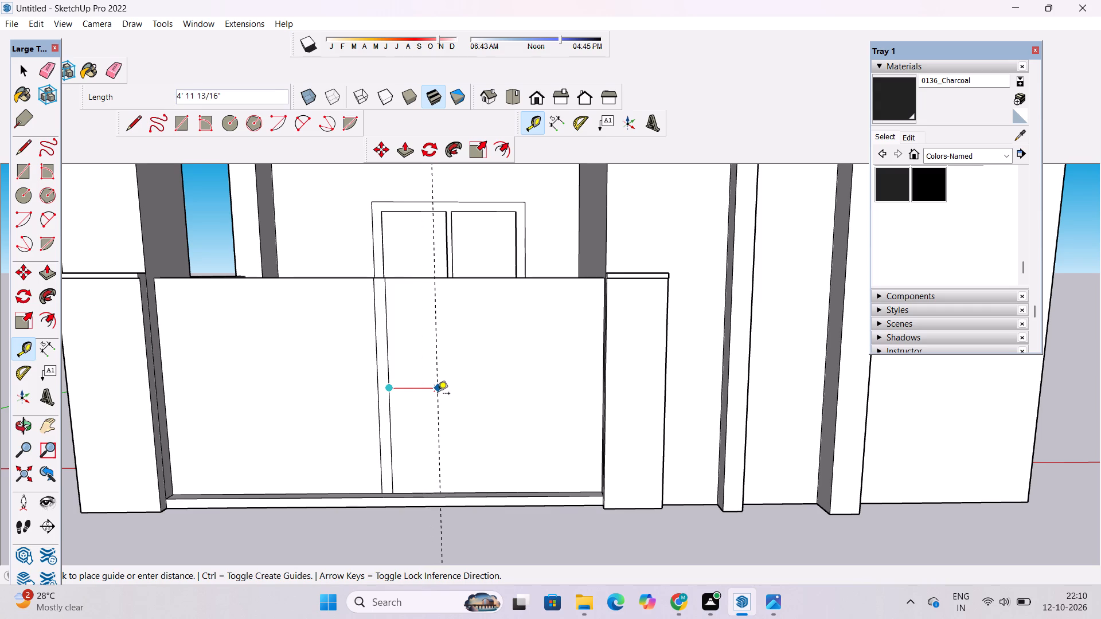
pyautogui.press('6')
pyautogui.press("'")
pyautogui.press('Return')
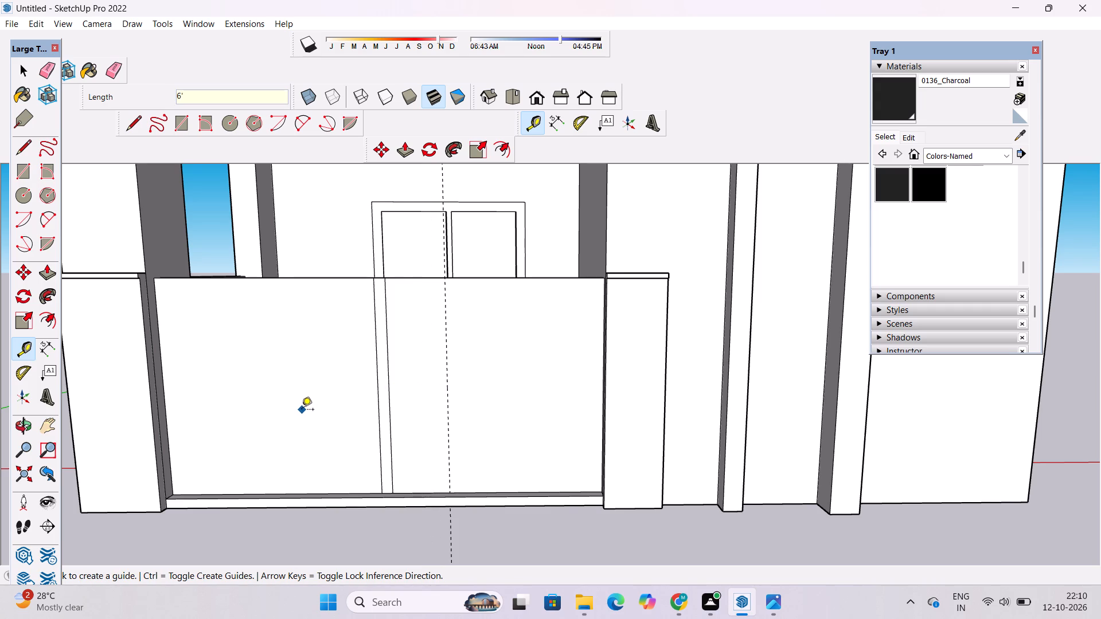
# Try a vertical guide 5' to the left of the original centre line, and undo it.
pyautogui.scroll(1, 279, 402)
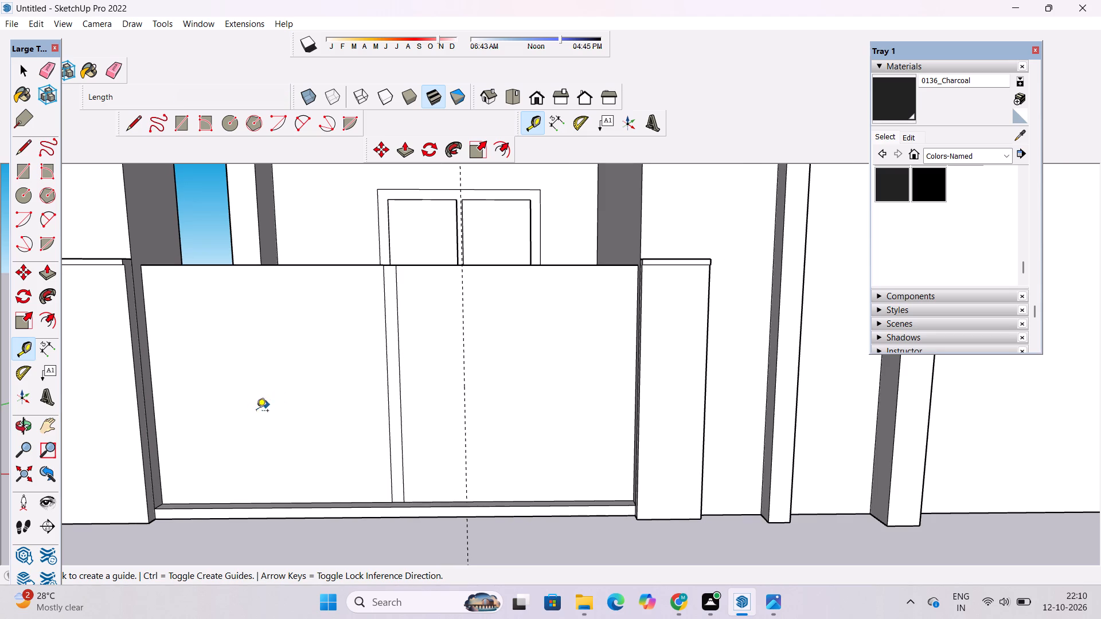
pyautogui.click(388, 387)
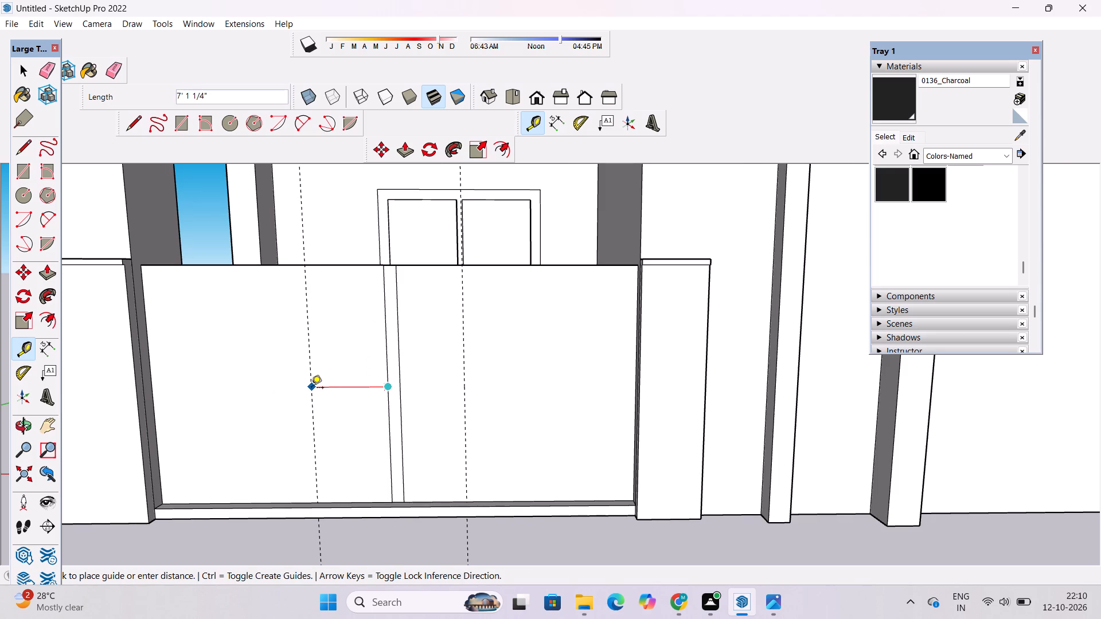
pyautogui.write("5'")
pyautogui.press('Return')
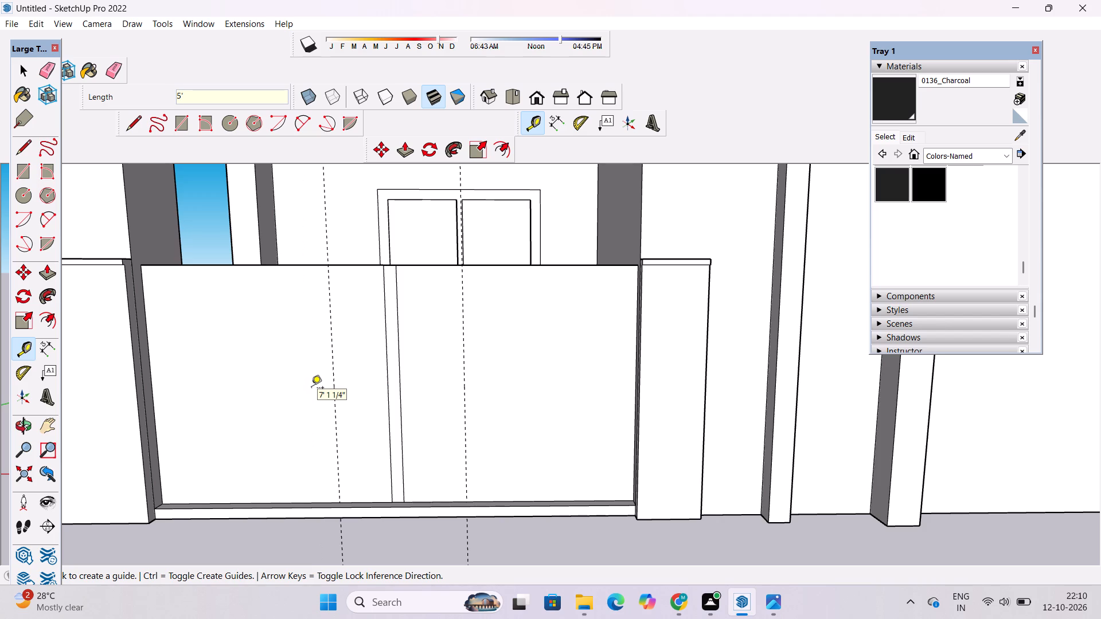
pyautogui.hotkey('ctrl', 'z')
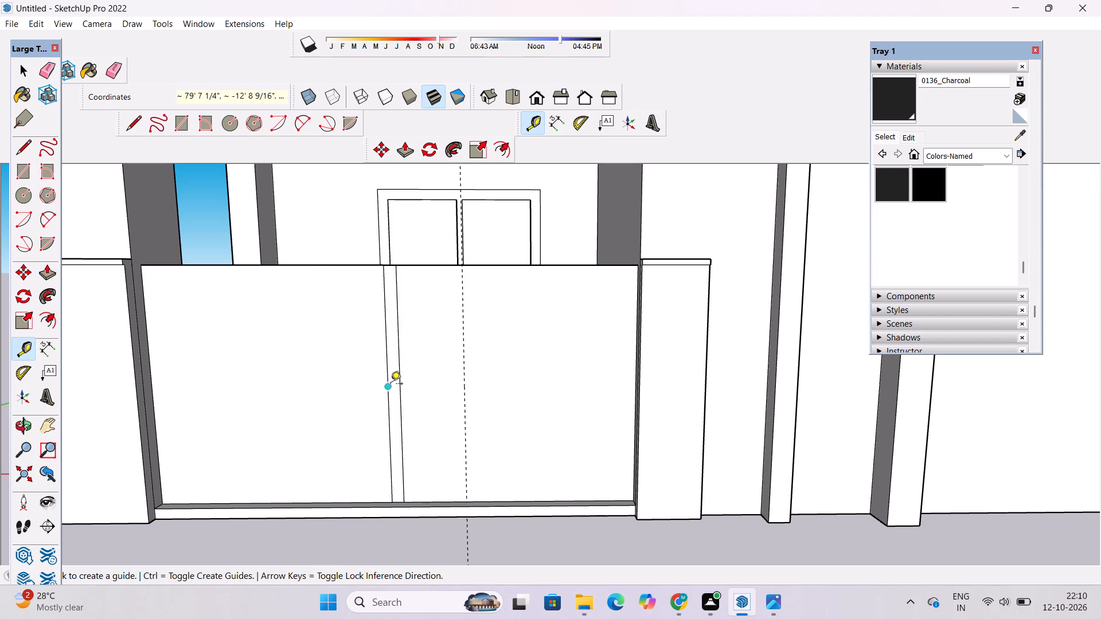
# Add a vertical guide 6' to the left of the original centre line on the front panel.
pyautogui.click(388, 389)
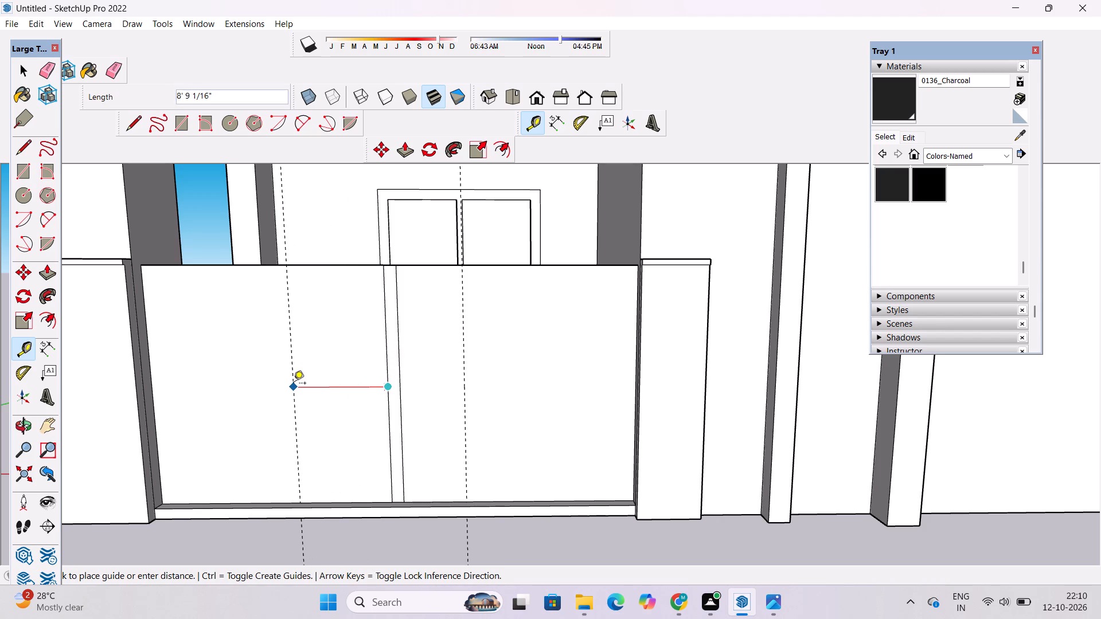
pyautogui.write("6'")
pyautogui.press('Return')
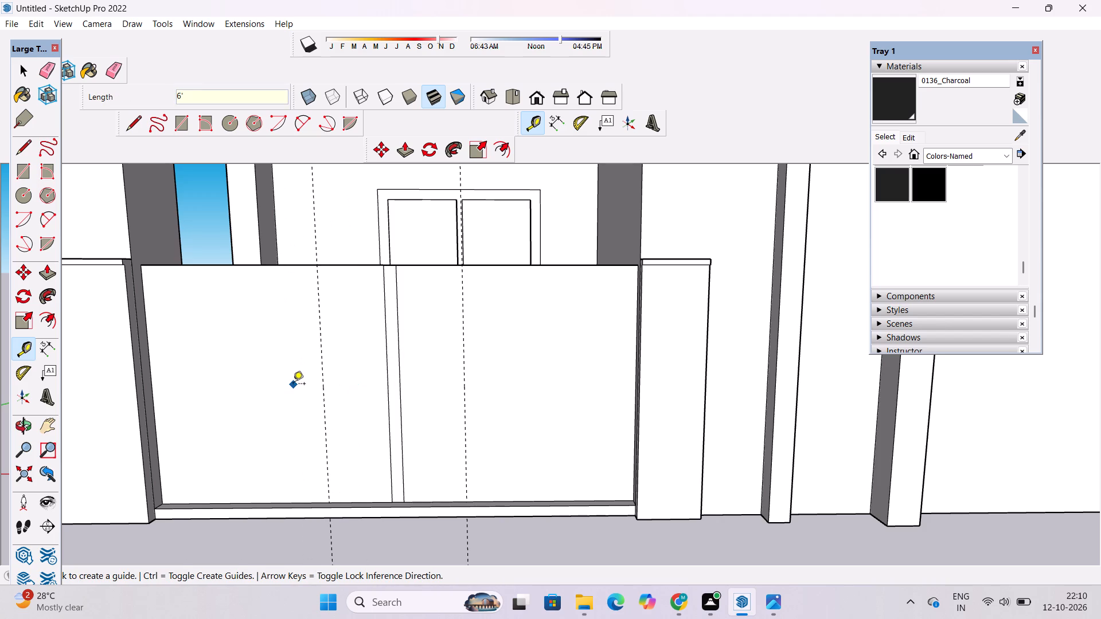
# Draw a vertical line along each of the two guides, from the panel's bottom edge to its top edge.
pyautogui.press('l')
pyautogui.scroll(7, 439, 475)
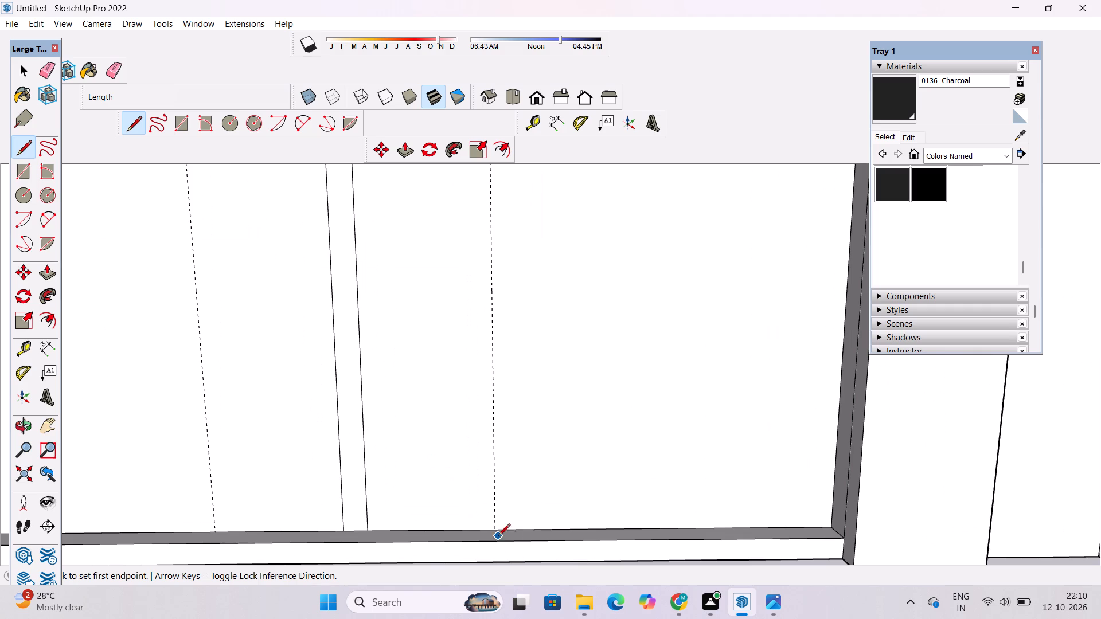
pyautogui.click(493, 527)
pyautogui.scroll(-6, 493, 527)
pyautogui.click(493, 253)
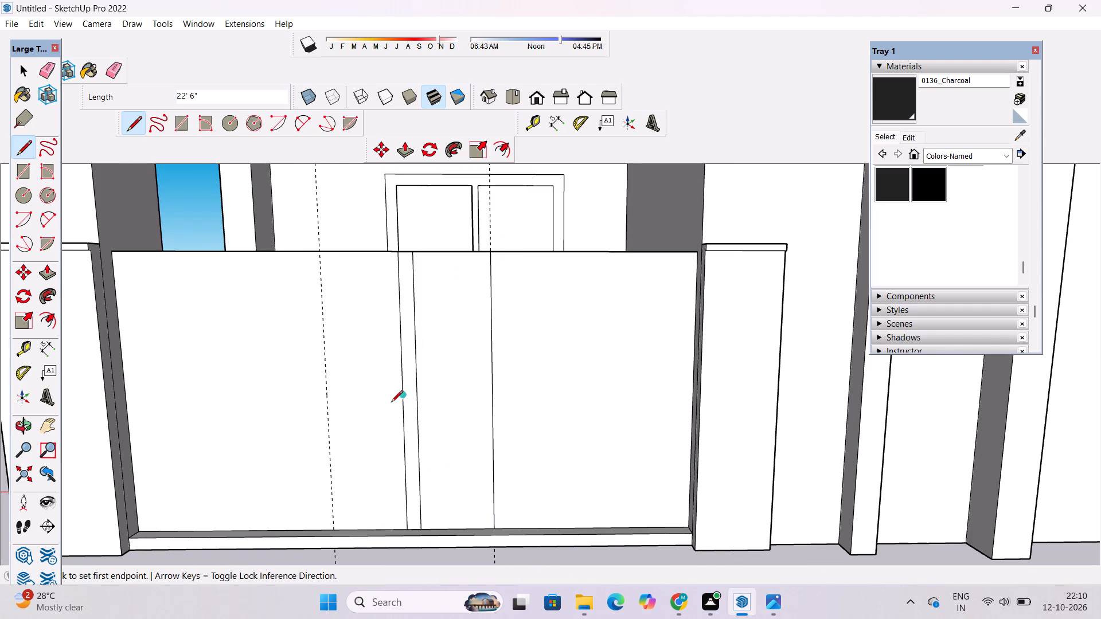
pyautogui.click(334, 530)
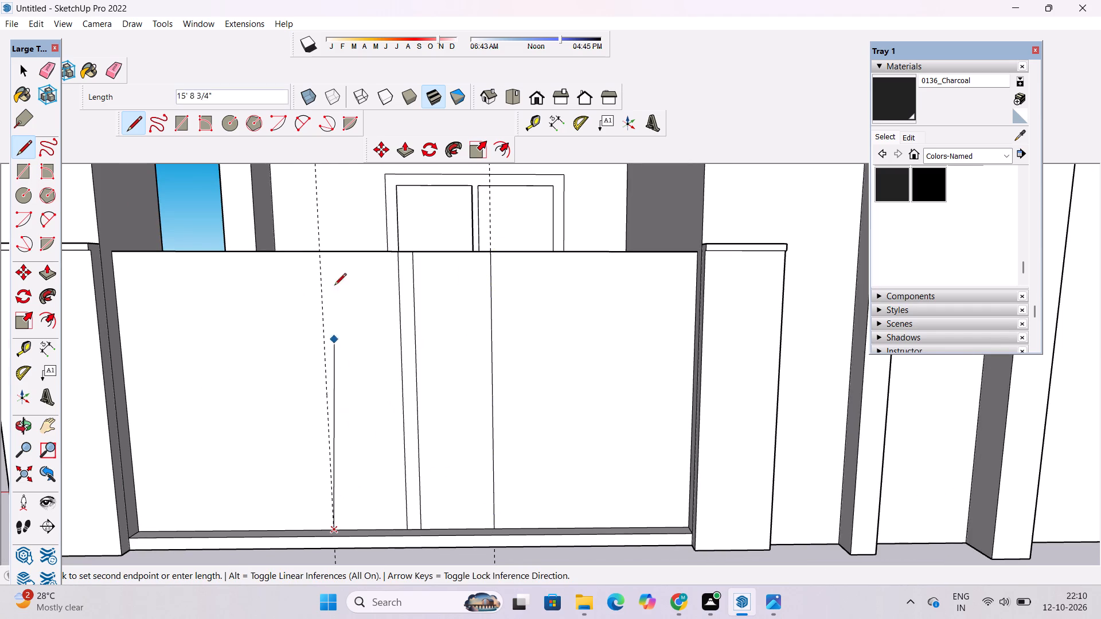
pyautogui.click(318, 254)
# Erase both vertical guides, keeping the lines drawn on the front panel.
pyautogui.press('space')
pyautogui.write('e')
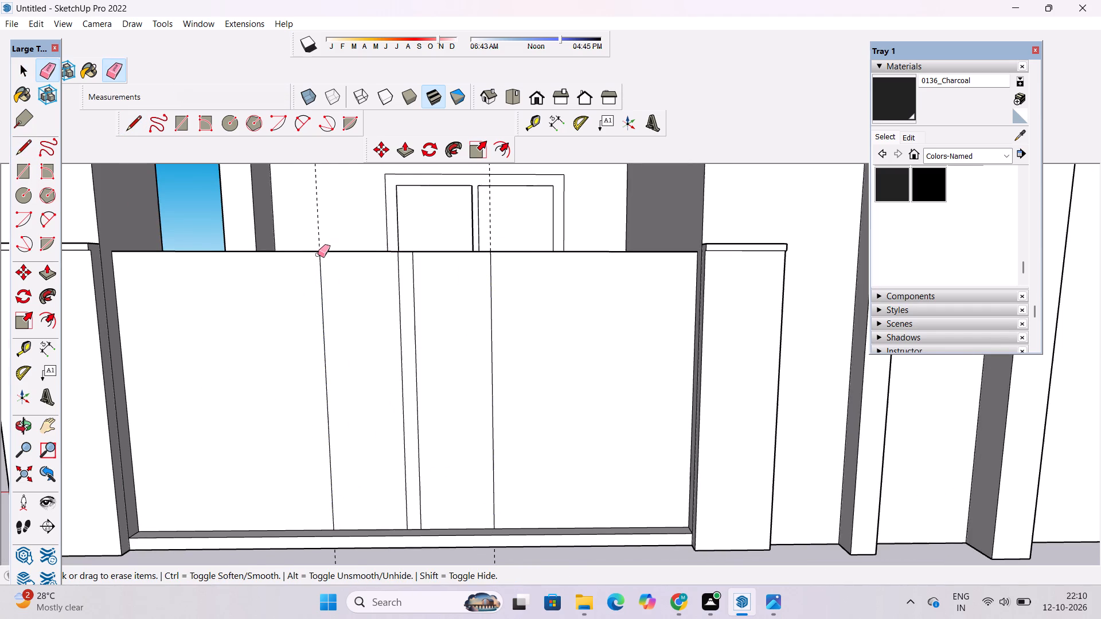
pyautogui.scroll(-2, 318, 254)
pyautogui.moveTo(322, 204); pyautogui.dragTo(314, 217)
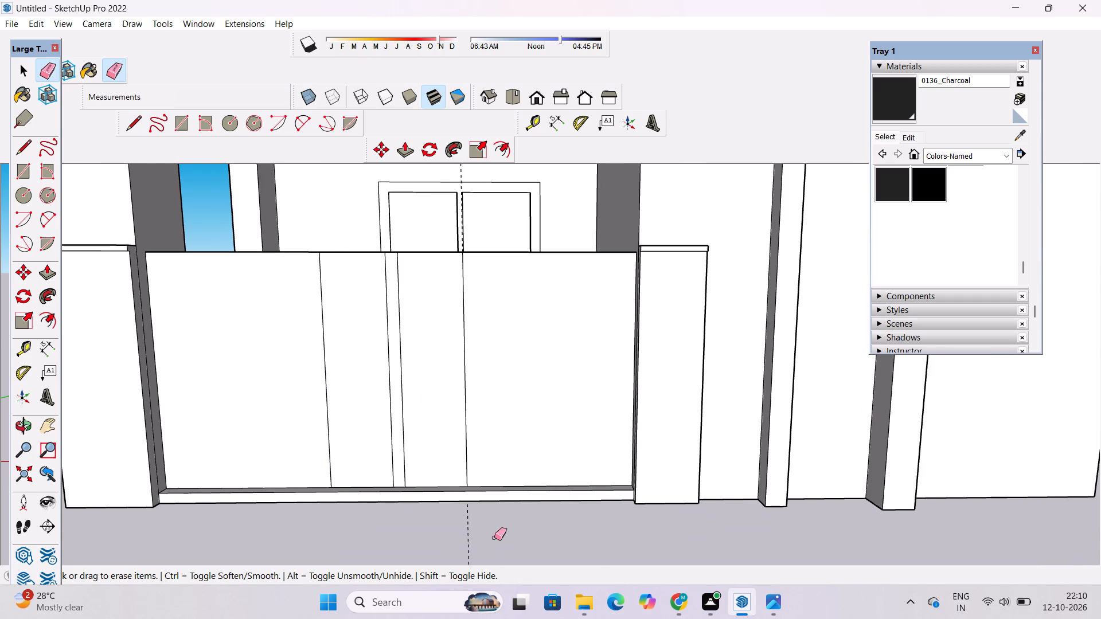
pyautogui.moveTo(494, 528); pyautogui.dragTo(470, 535)
pyautogui.click(470, 535)
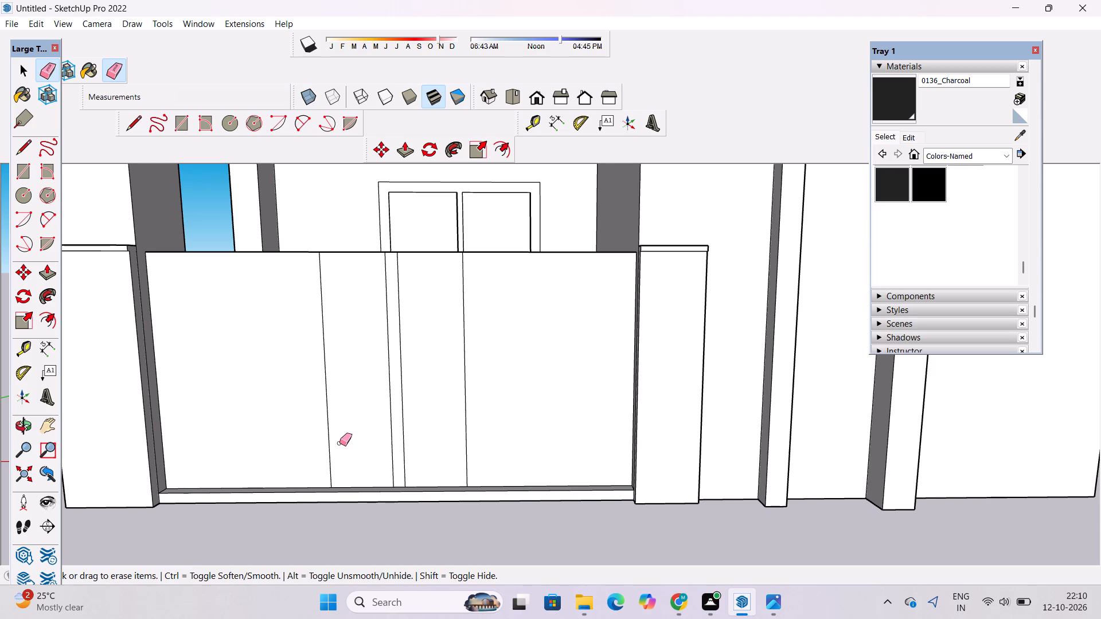
# Examine the divided front panel and the surrounding facade from several angles and distances.
pyautogui.press('o')
pyautogui.scroll(-5, 432, 354)
pyautogui.keyDown('shift'); pyautogui.moveTo(433, 378); pyautogui.dragTo(479, 344); pyautogui.keyUp('shift')
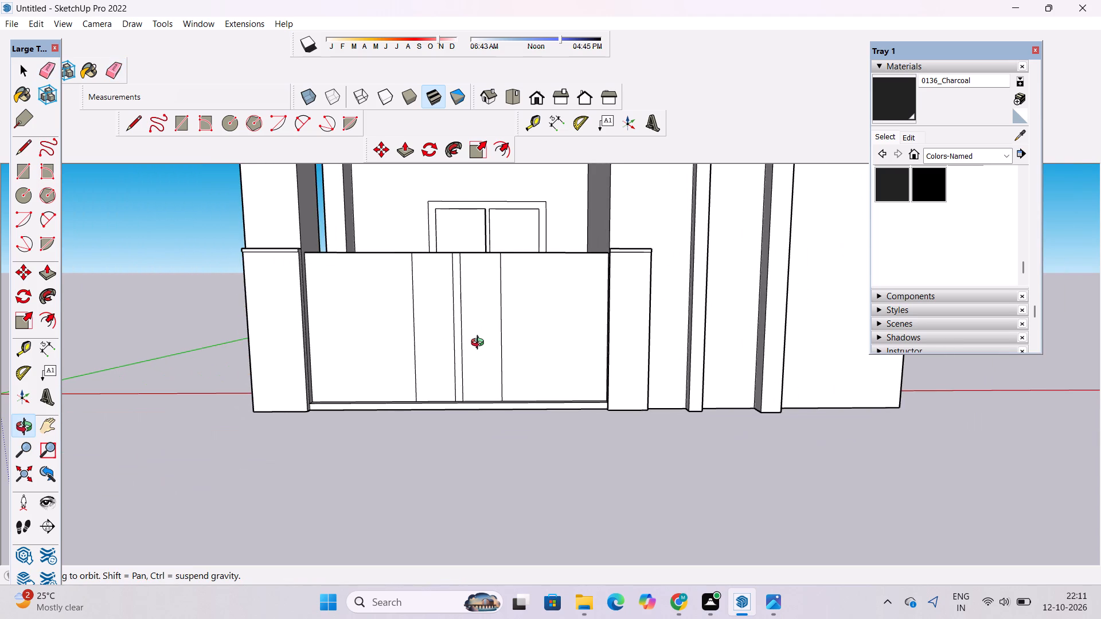
pyautogui.scroll(-2, 480, 344)
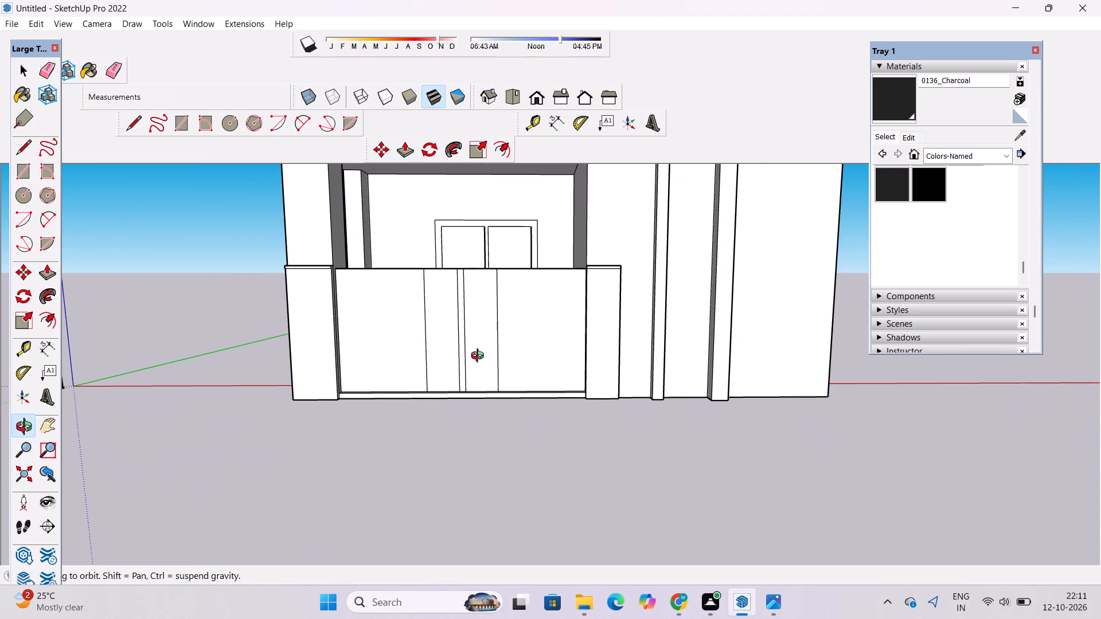
pyautogui.scroll(-3, 481, 365)
pyautogui.keyDown('shift'); pyautogui.moveTo(507, 389); pyautogui.dragTo(494, 406); pyautogui.keyUp('shift')
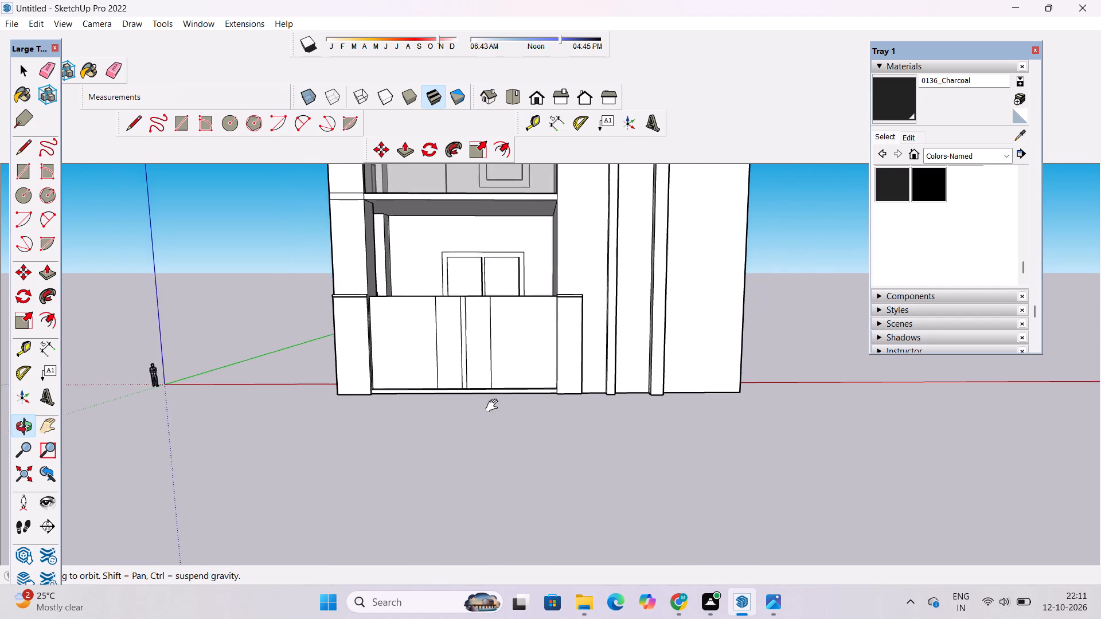
pyautogui.keyDown('shift'); pyautogui.moveTo(494, 406); pyautogui.dragTo(491, 409); pyautogui.keyUp('shift')
pyautogui.moveTo(486, 417); pyautogui.dragTo(536, 423)
pyautogui.scroll(-5, 512, 378)
pyautogui.moveTo(510, 377); pyautogui.dragTo(502, 378)
pyautogui.scroll(3, 467, 390)
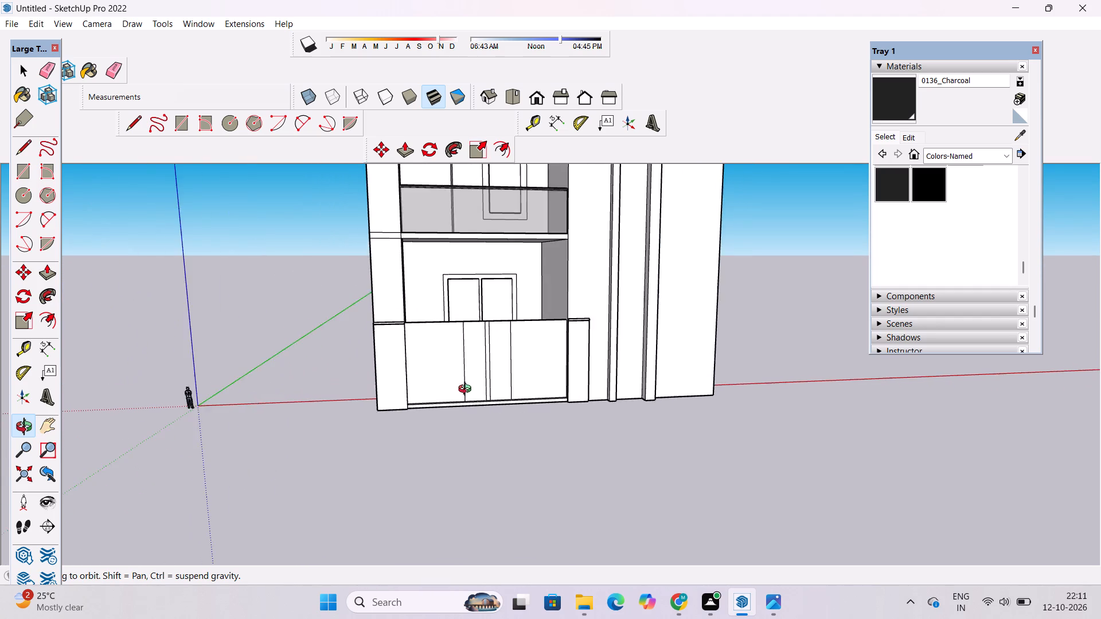
pyautogui.scroll(3, 467, 390)
pyautogui.keyDown('shift'); pyautogui.moveTo(510, 374); pyautogui.dragTo(495, 384); pyautogui.keyUp('shift')
pyautogui.scroll(2, 495, 385)
pyautogui.moveTo(528, 382); pyautogui.dragTo(497, 392)
pyautogui.keyDown('shift'); pyautogui.moveTo(491, 379); pyautogui.dragTo(497, 416); pyautogui.keyUp('shift')
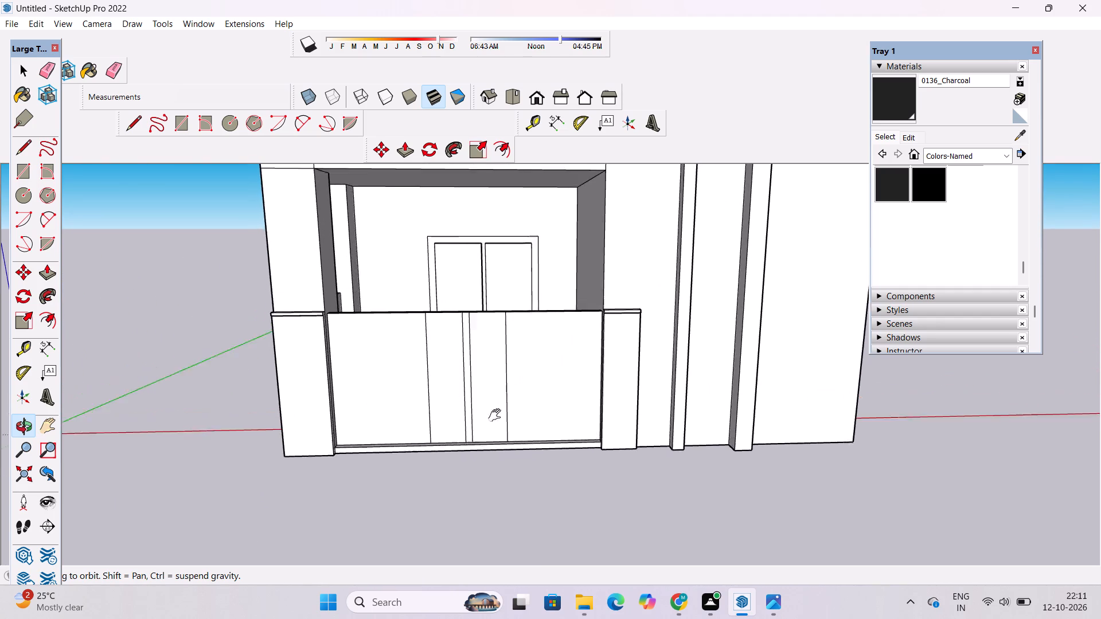
pyautogui.keyDown('shift'); pyautogui.moveTo(497, 416); pyautogui.dragTo(498, 418); pyautogui.keyUp('shift')
pyautogui.moveTo(490, 402); pyautogui.dragTo(488, 382)
pyautogui.scroll(2, 443, 371)
pyautogui.keyDown('shift'); pyautogui.moveTo(444, 370); pyautogui.dragTo(463, 390); pyautogui.keyUp('shift')
pyautogui.click(440, 387)
# Add a horizontal guide 1' below the front panel's top edge.
pyautogui.press('t')
pyautogui.scroll(2, 423, 362)
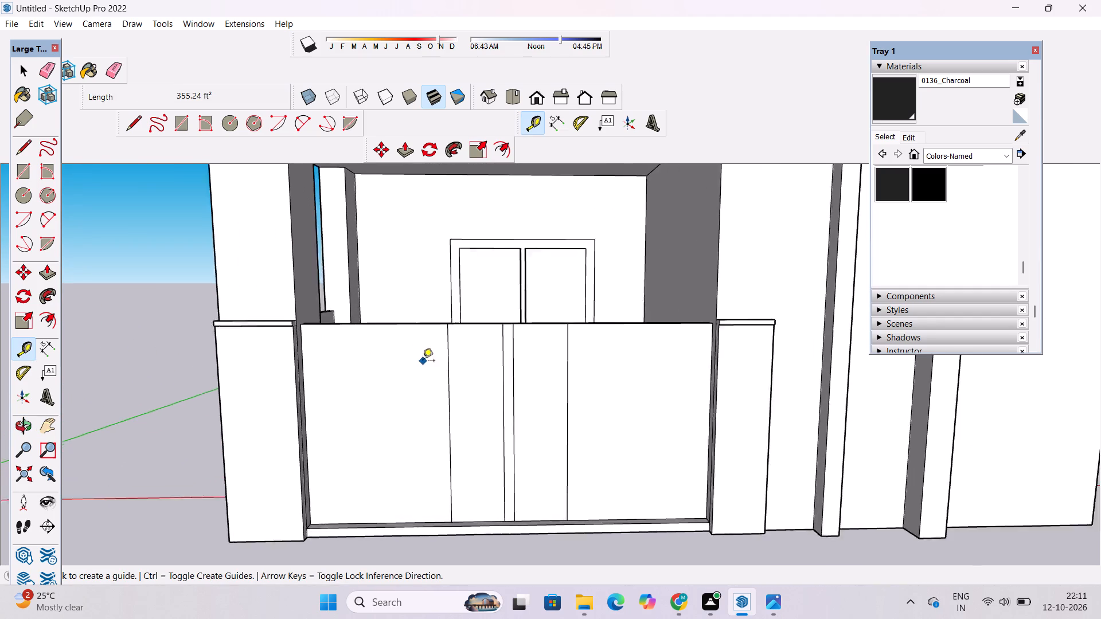
pyautogui.scroll(2, 423, 362)
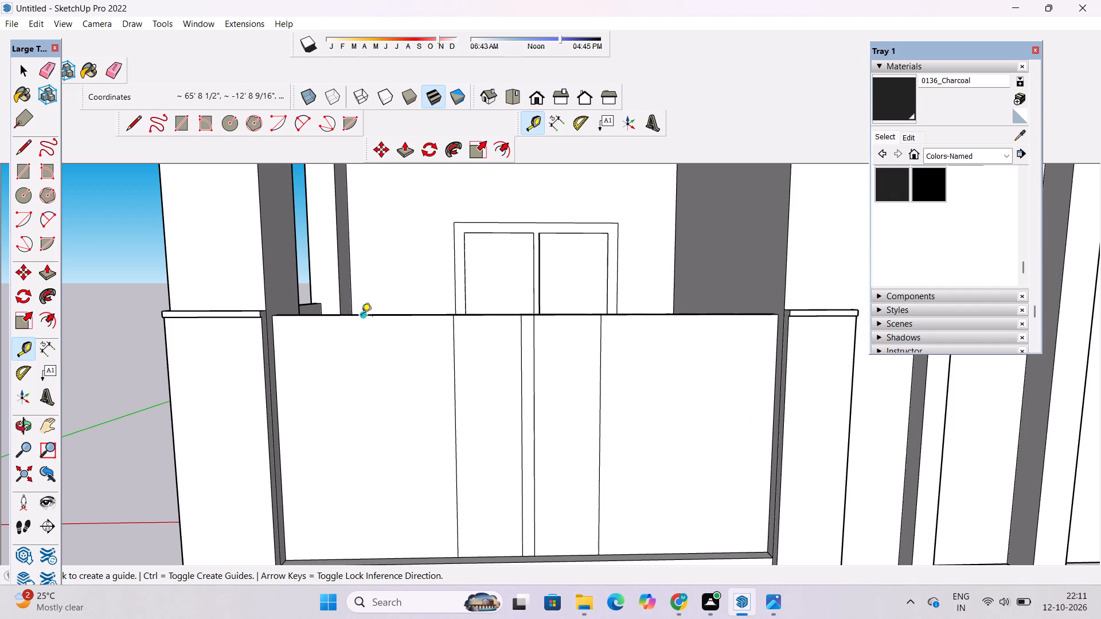
pyautogui.click(361, 316)
pyautogui.scroll(3, 361, 334)
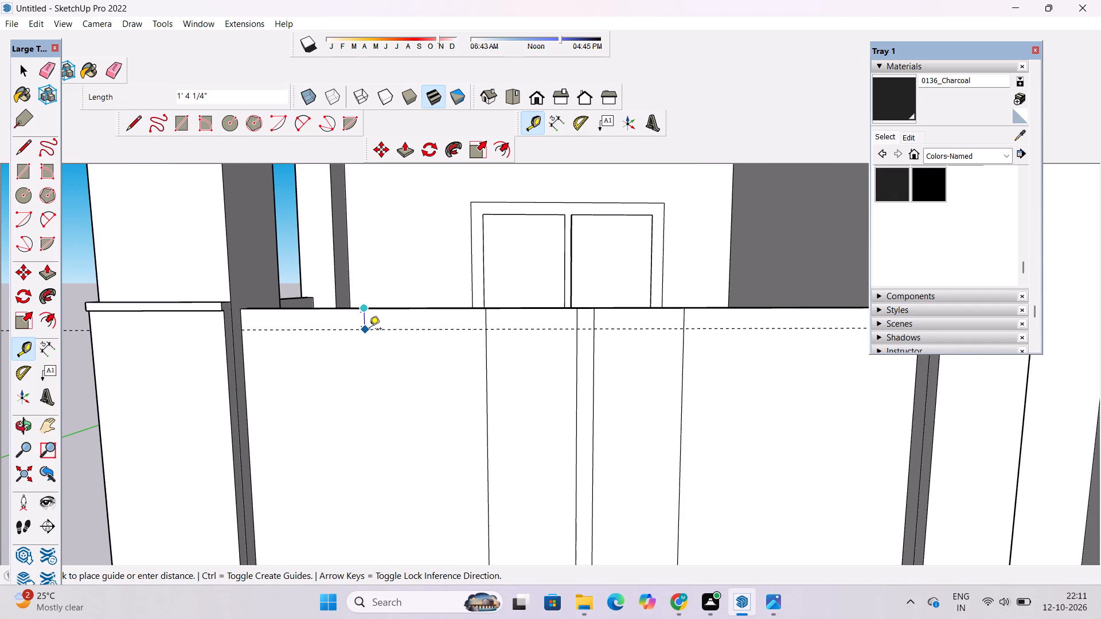
pyautogui.write("1'")
pyautogui.press('Return')
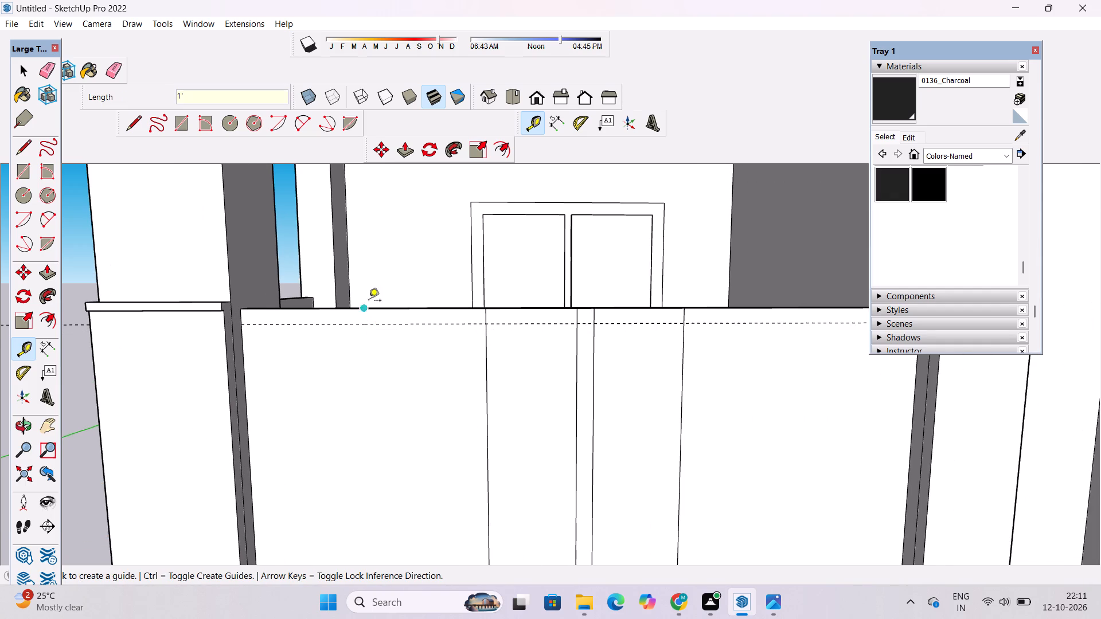
# Add a horizontal guide 1' above the front panel's bottom edge.
pyautogui.scroll(-10, 369, 301)
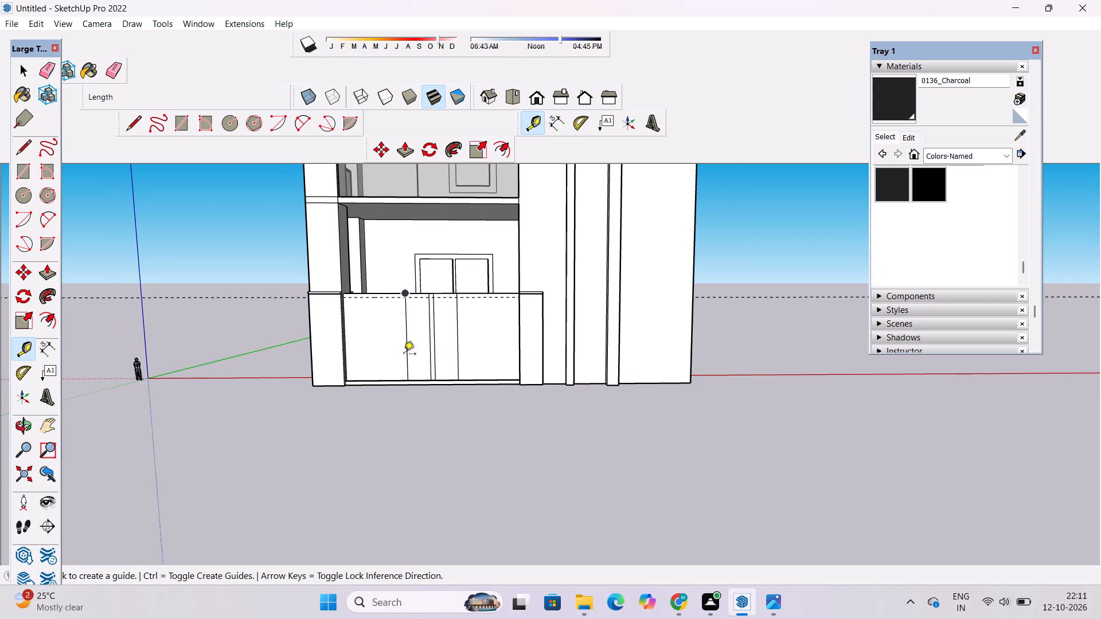
pyautogui.scroll(8, 400, 352)
pyautogui.scroll(-5, 446, 402)
pyautogui.scroll(10, 514, 435)
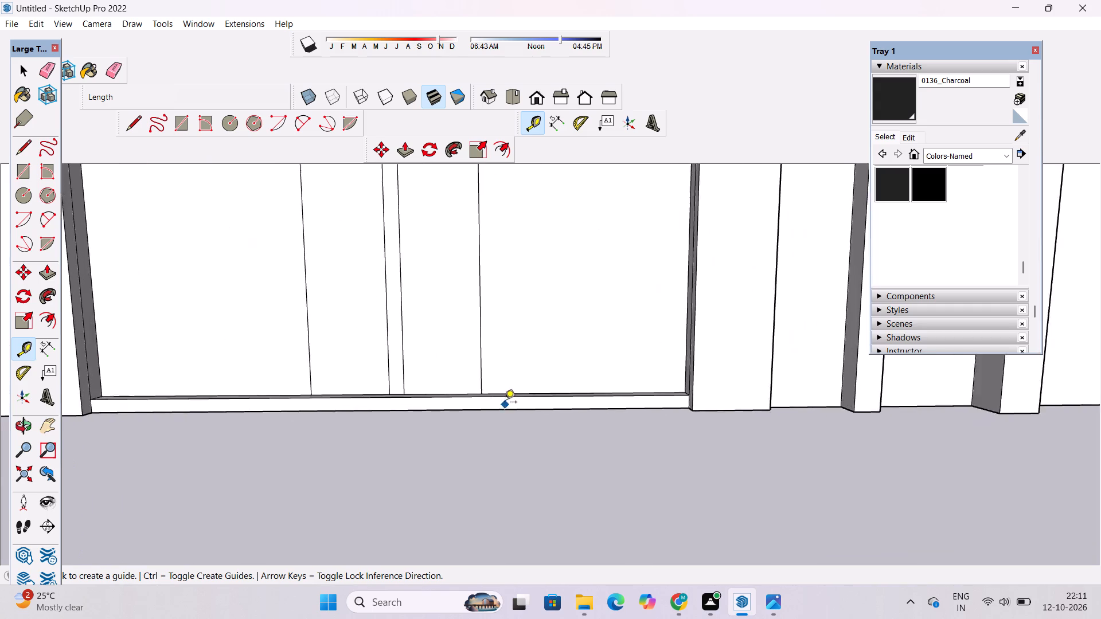
pyautogui.scroll(8, 505, 403)
pyautogui.click(551, 387)
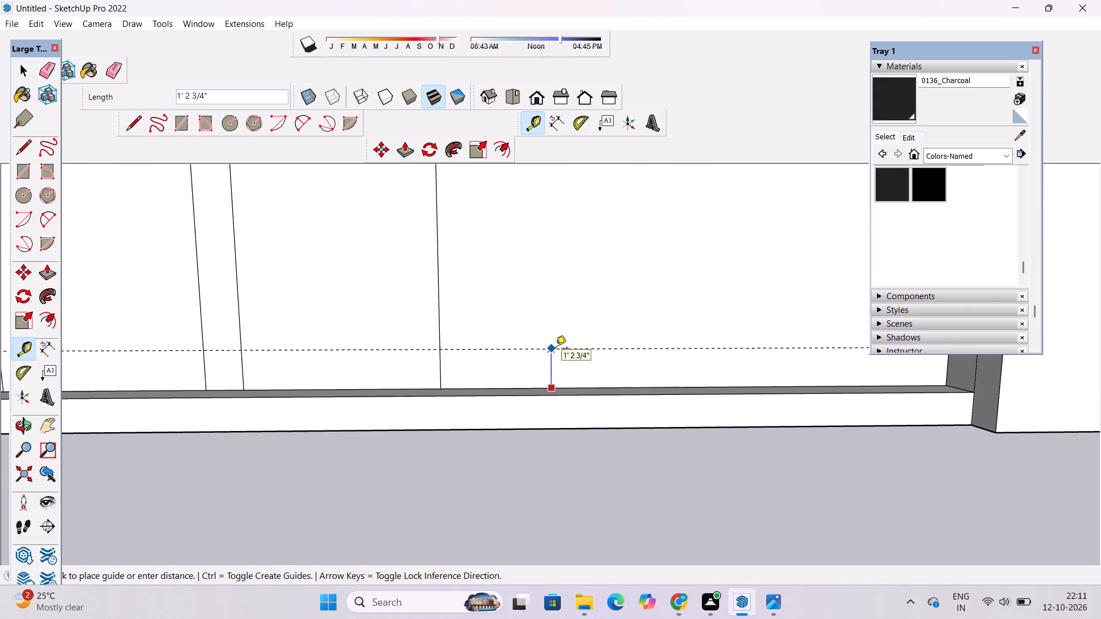
pyautogui.press('1')
pyautogui.press("'")
pyautogui.press('Return')
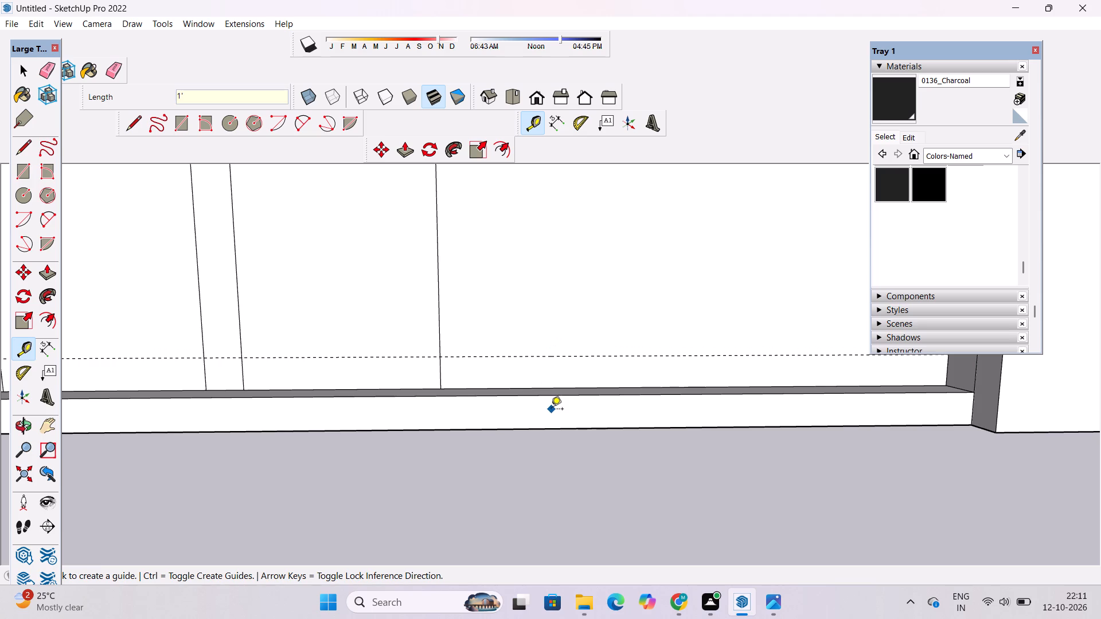
# Draw lines along the upper guide across the front panel's left and right sections, stopping at the outer vertical dividers.
pyautogui.press('o')
pyautogui.scroll(-14, 563, 406)
pyautogui.keyDown('shift'); pyautogui.moveTo(569, 393); pyautogui.dragTo(604, 428); pyautogui.keyUp('shift')
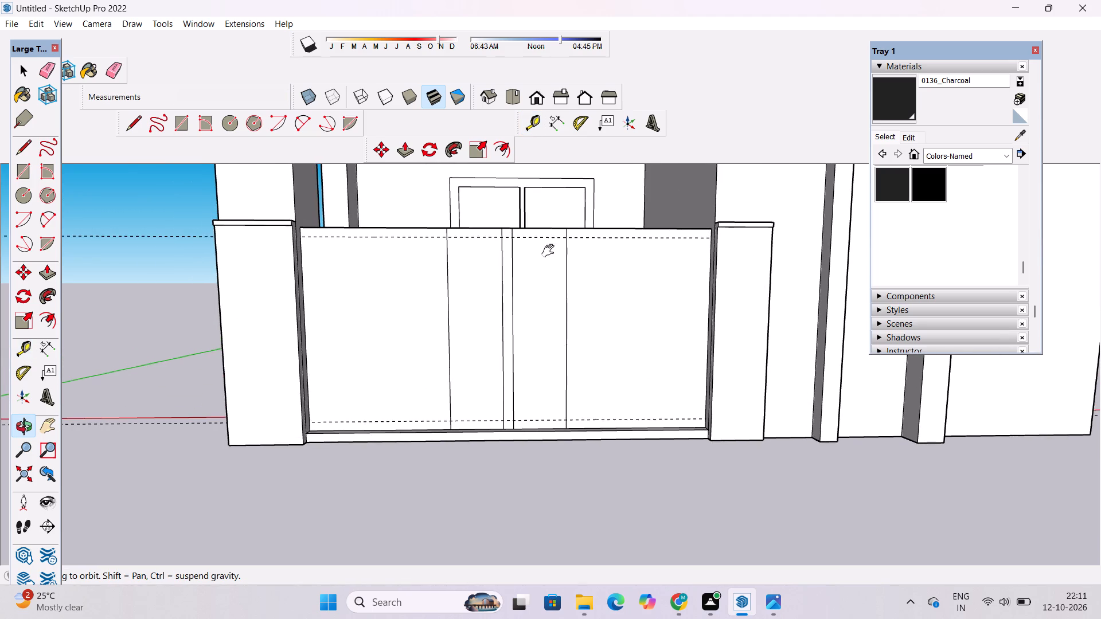
pyautogui.keyDown('shift'); pyautogui.moveTo(550, 251); pyautogui.dragTo(546, 287); pyautogui.keyUp('shift')
pyautogui.keyDown('shift'); pyautogui.click(546, 287); pyautogui.keyUp('shift')
pyautogui.press('l')
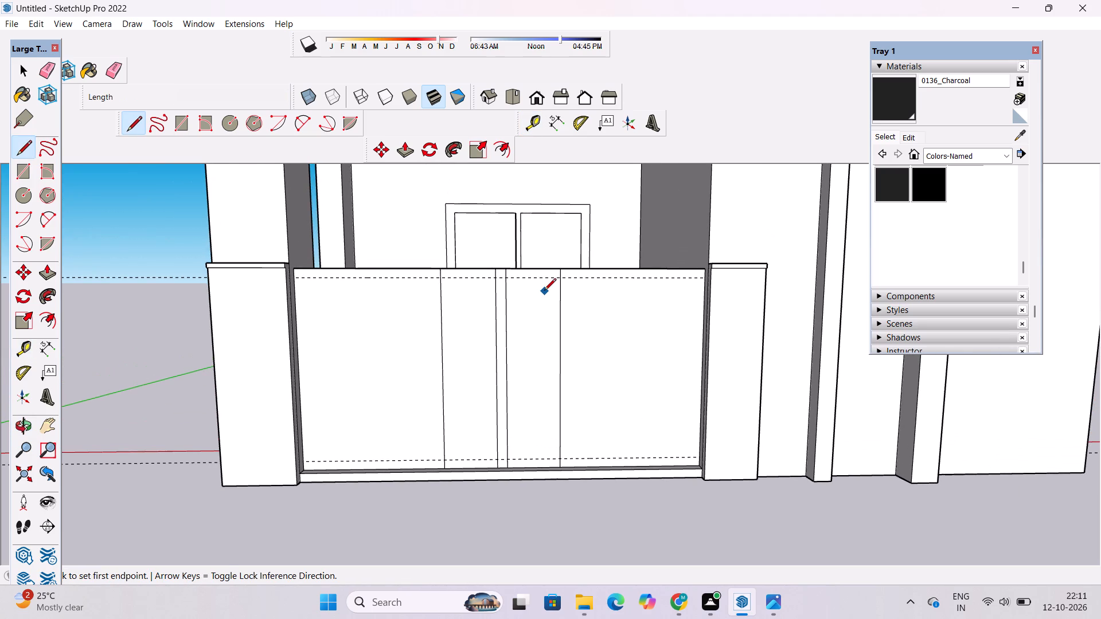
pyautogui.scroll(4, 534, 296)
pyautogui.scroll(5, 171, 273)
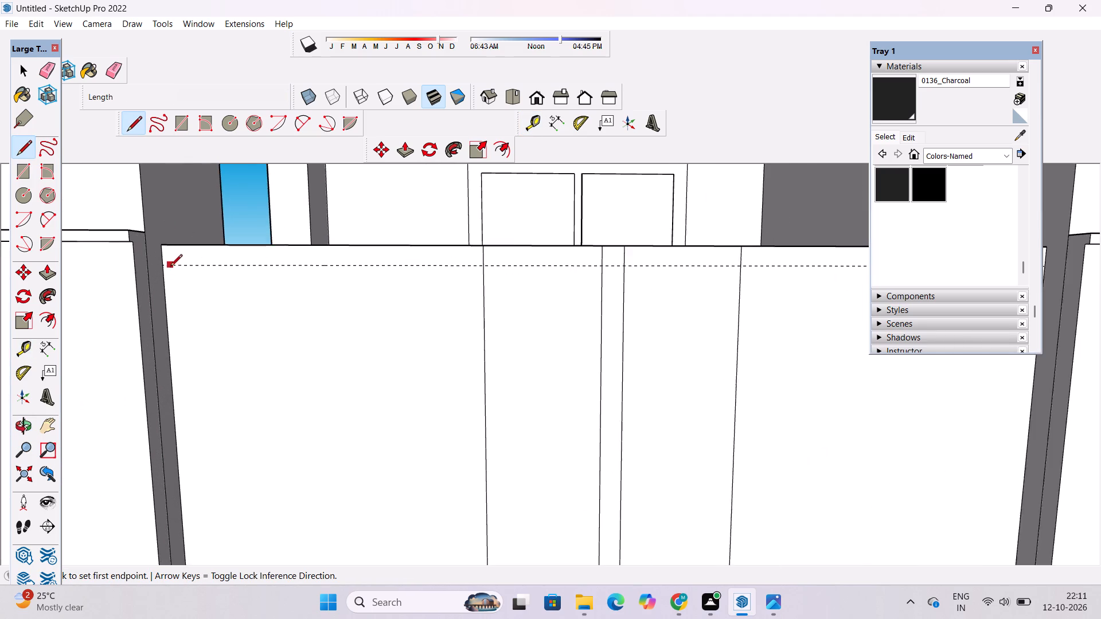
pyautogui.scroll(2, 170, 267)
pyautogui.click(163, 266)
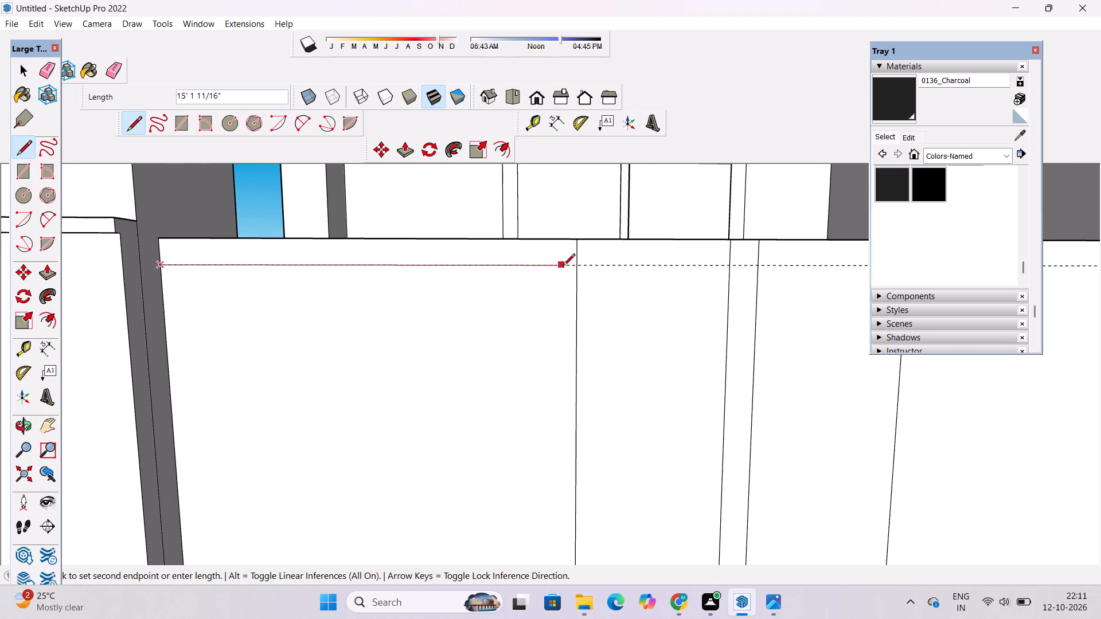
pyautogui.click(576, 269)
pyautogui.scroll(-9, 420, 285)
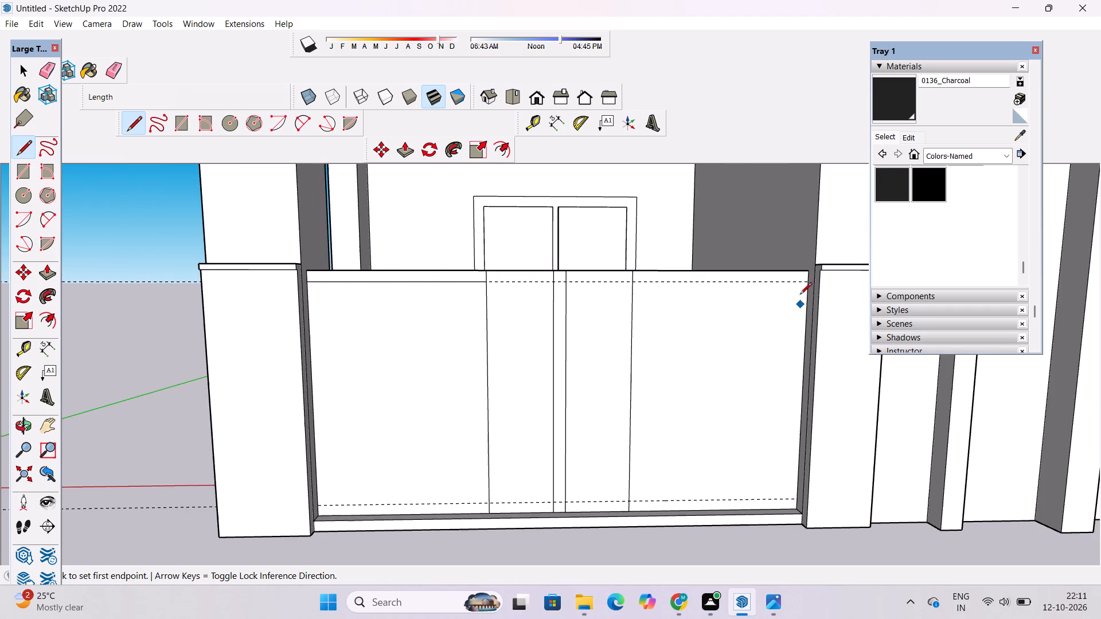
pyautogui.scroll(10, 804, 289)
pyautogui.click(813, 275)
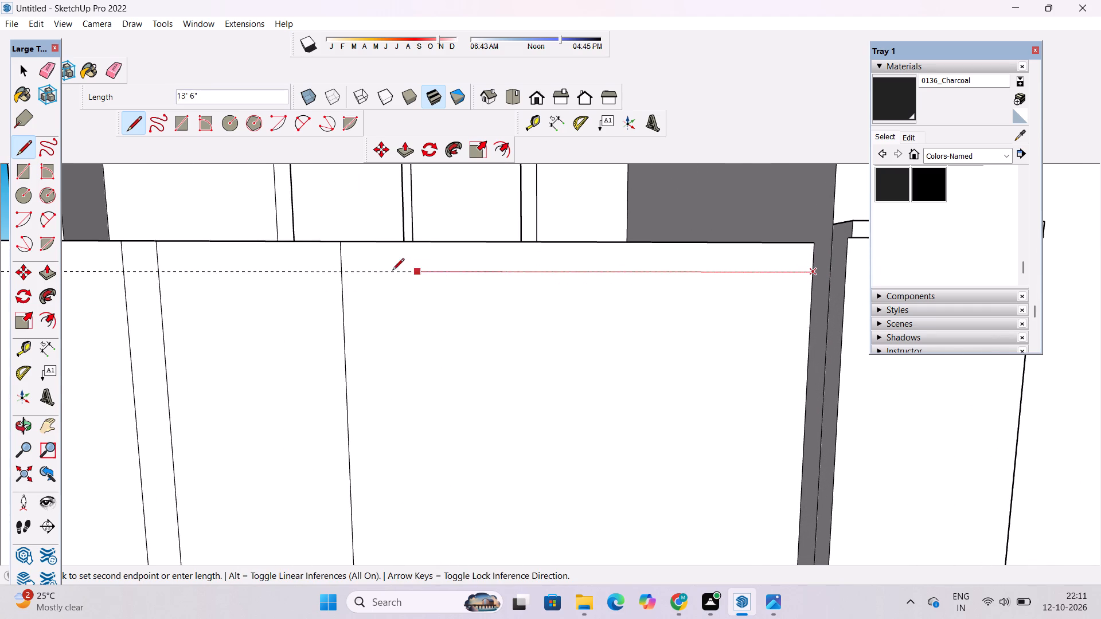
pyautogui.click(344, 275)
# Draw lines along the lower guide across the front panel's right and left sections, stopping at the outer vertical dividers.
pyautogui.scroll(-12, 379, 245)
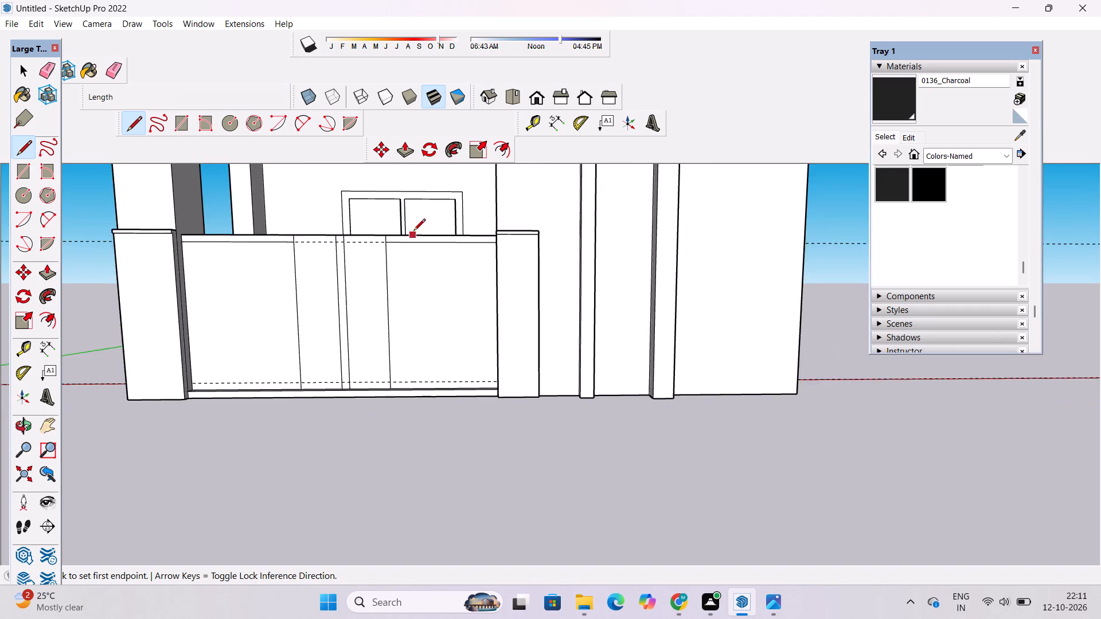
pyautogui.scroll(-2, 413, 232)
pyautogui.scroll(17, 438, 295)
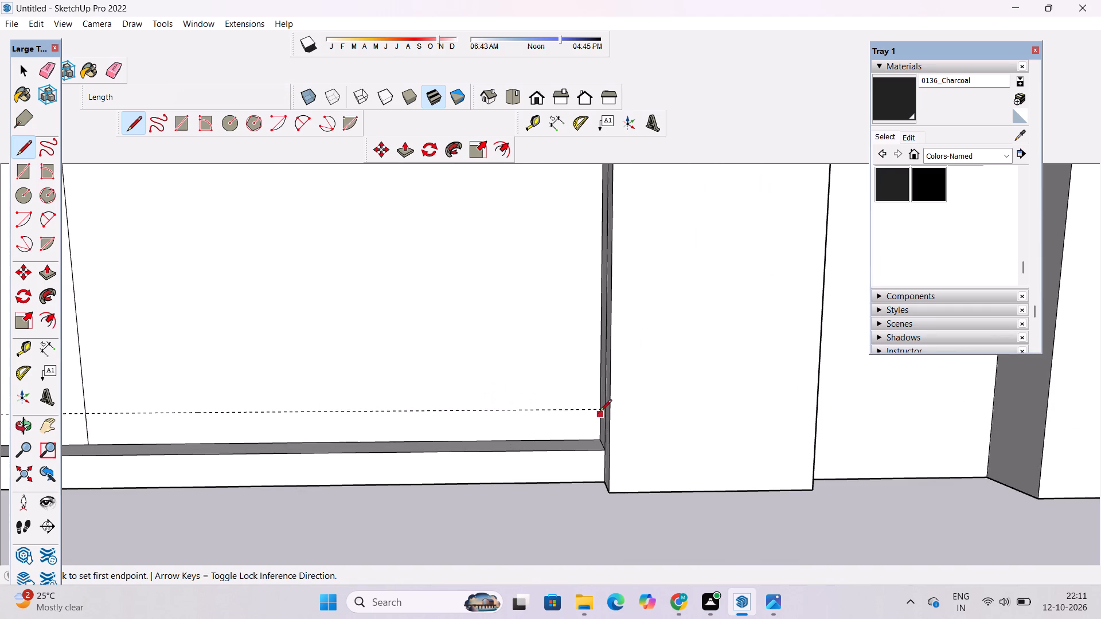
pyautogui.click(599, 410)
pyautogui.scroll(-5, 599, 410)
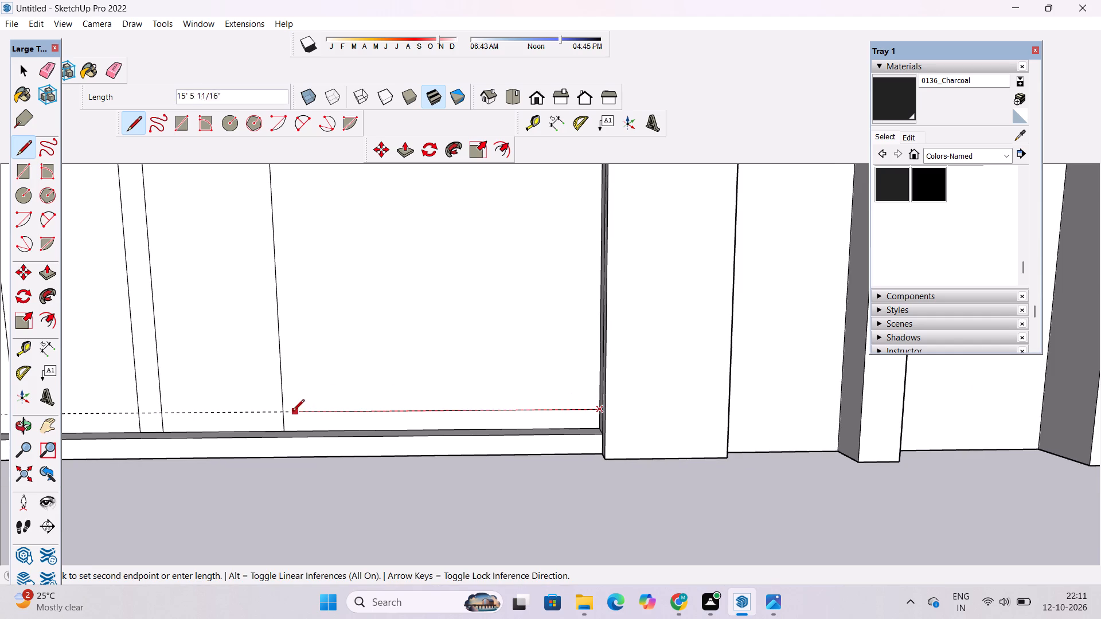
pyautogui.click(283, 414)
pyautogui.scroll(-6, 576, 393)
pyautogui.scroll(-4, 312, 401)
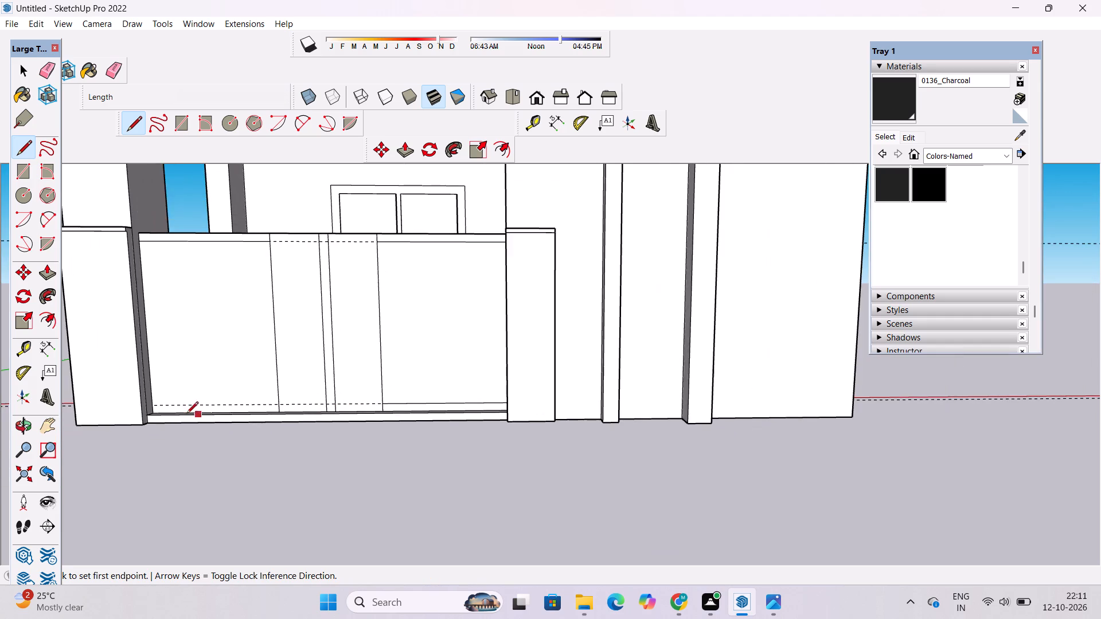
pyautogui.scroll(14, 185, 414)
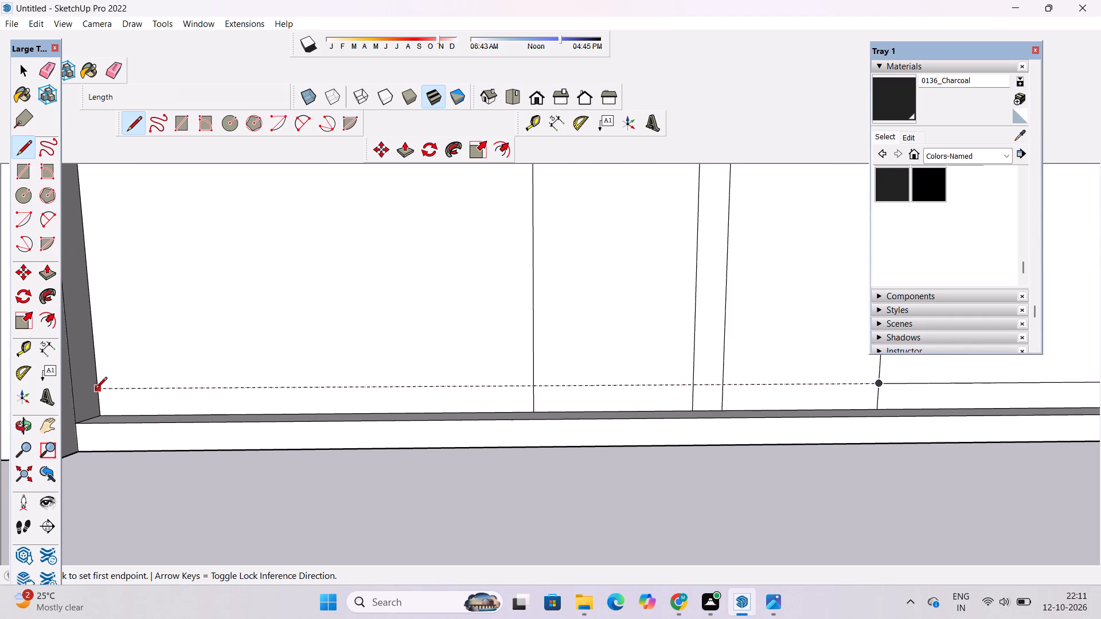
pyautogui.click(99, 390)
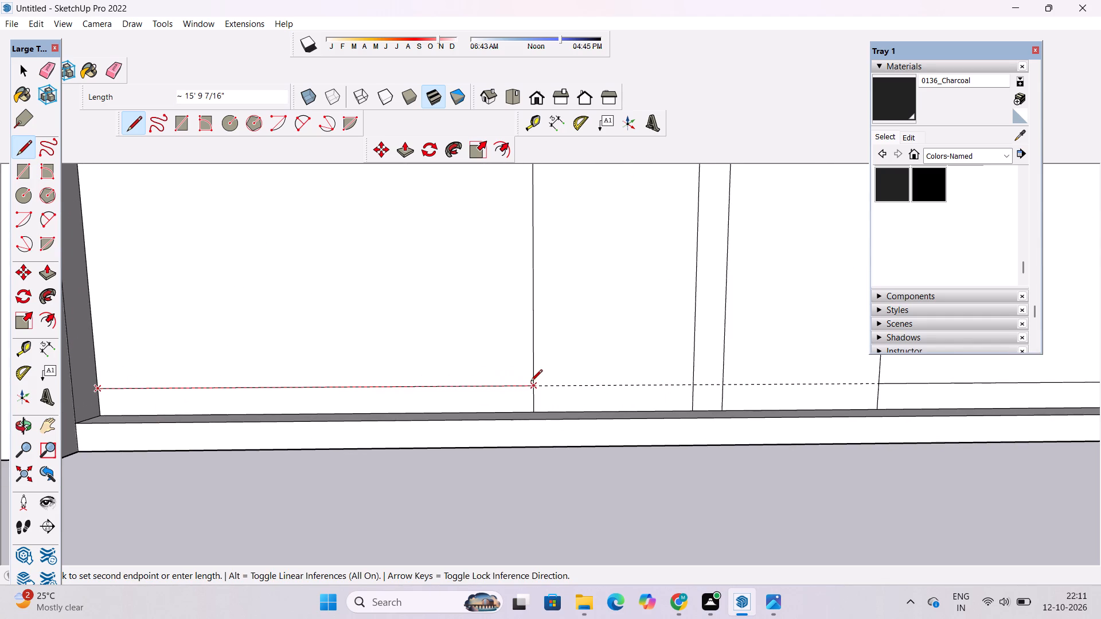
pyautogui.click(533, 385)
pyautogui.press('space')
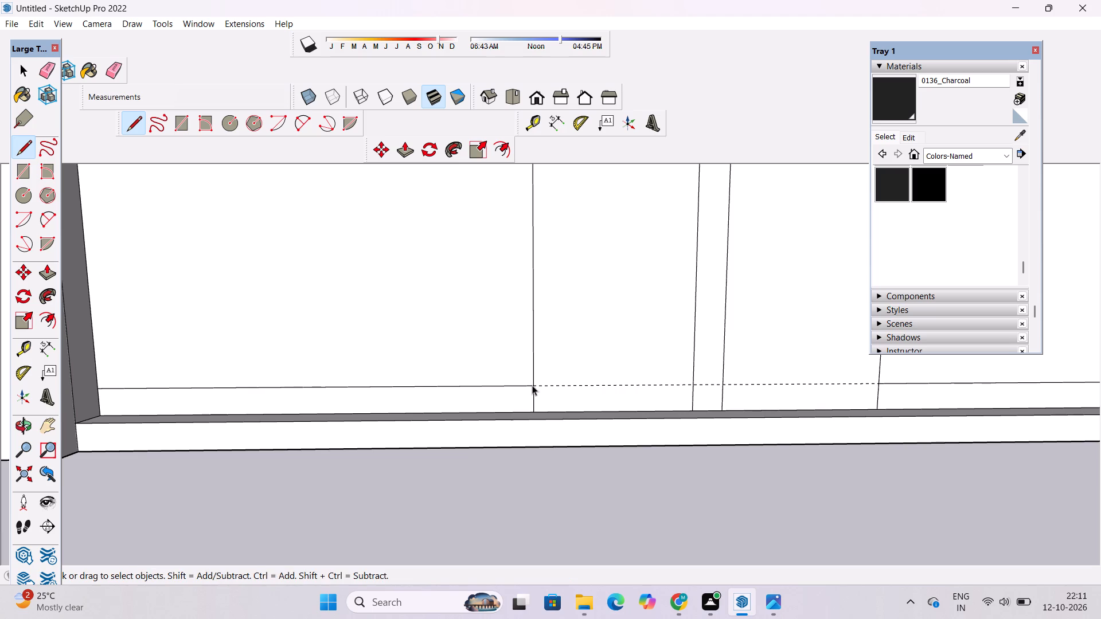
# Erase the lower and upper horizontal guides, keeping the lines drawn over them.
pyautogui.press('e')
pyautogui.scroll(-7, 499, 378)
pyautogui.moveTo(555, 373); pyautogui.dragTo(557, 384)
pyautogui.scroll(-10, 466, 428)
pyautogui.moveTo(212, 253); pyautogui.dragTo(222, 299)
# Join the two upper horizontal lines with a line about 13' 2" long across the panel's middle sections.
pyautogui.press('o')
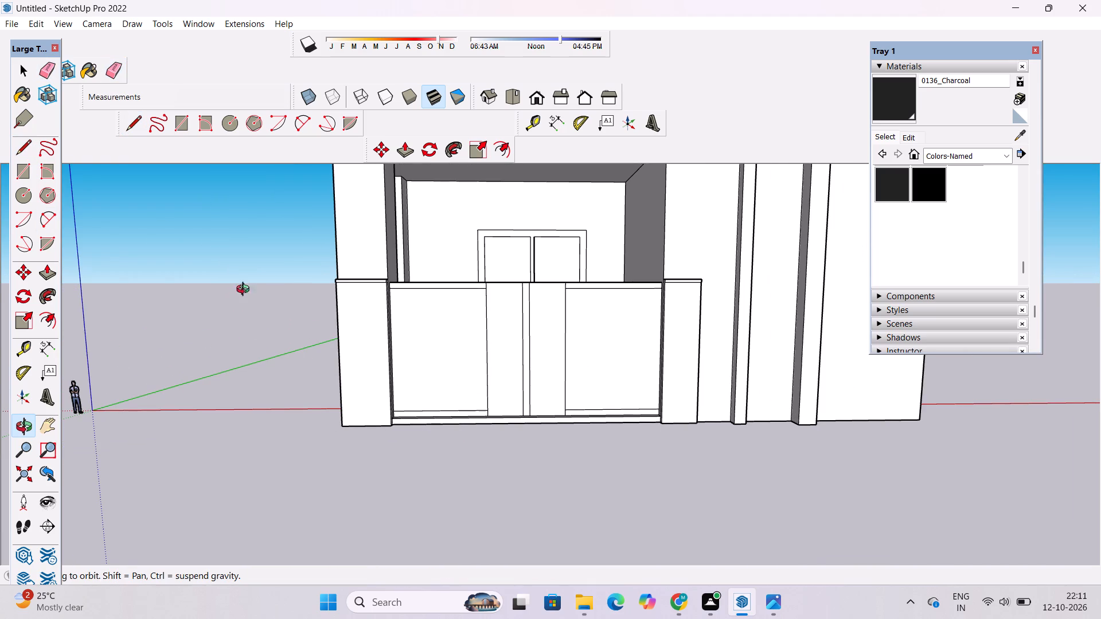
pyautogui.scroll(2, 475, 295)
pyautogui.keyDown('shift'); pyautogui.moveTo(500, 297); pyautogui.dragTo(471, 310); pyautogui.keyUp('shift')
pyautogui.scroll(1, 516, 296)
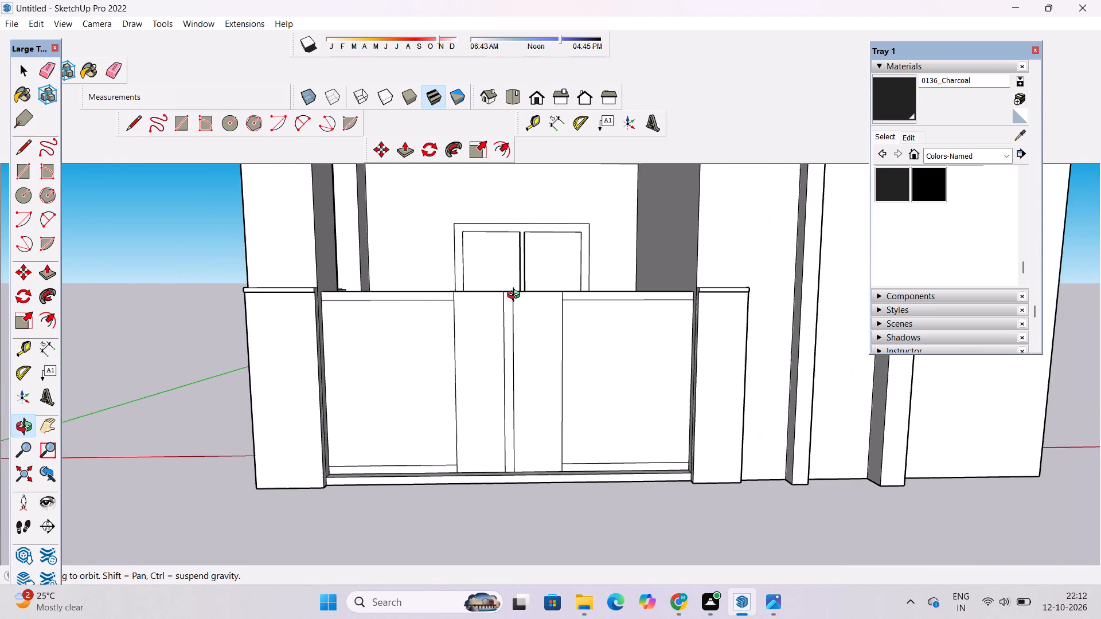
pyautogui.keyDown('shift'); pyautogui.moveTo(517, 299); pyautogui.dragTo(517, 324); pyautogui.keyUp('shift')
pyautogui.scroll(4, 517, 324)
pyautogui.keyDown('shift'); pyautogui.click(517, 324); pyautogui.keyUp('shift')
pyautogui.press('l')
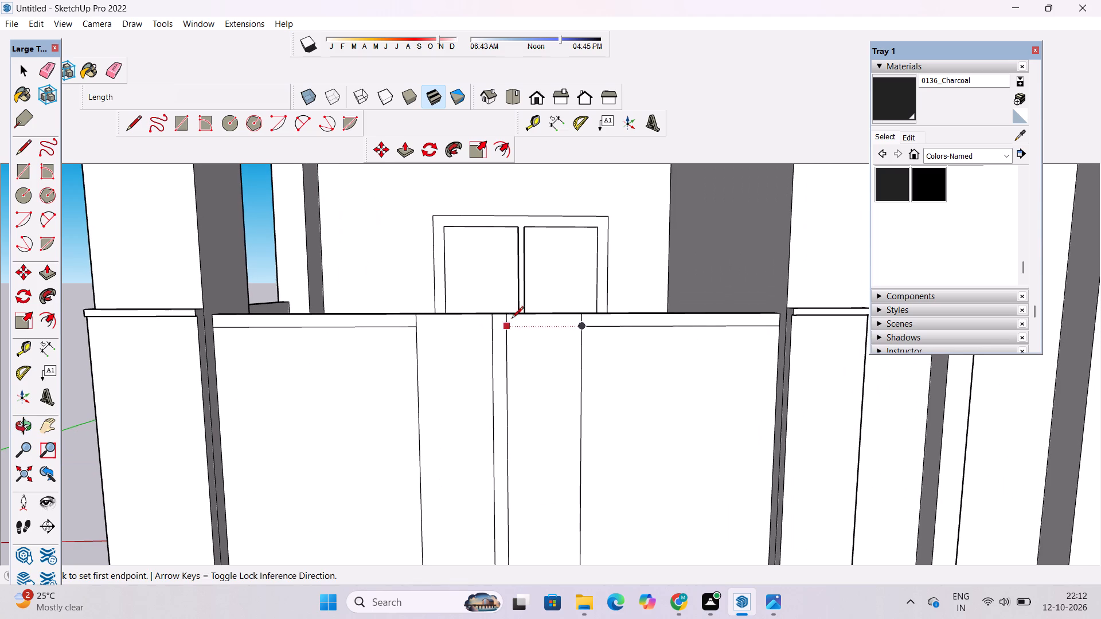
pyautogui.click(580, 328)
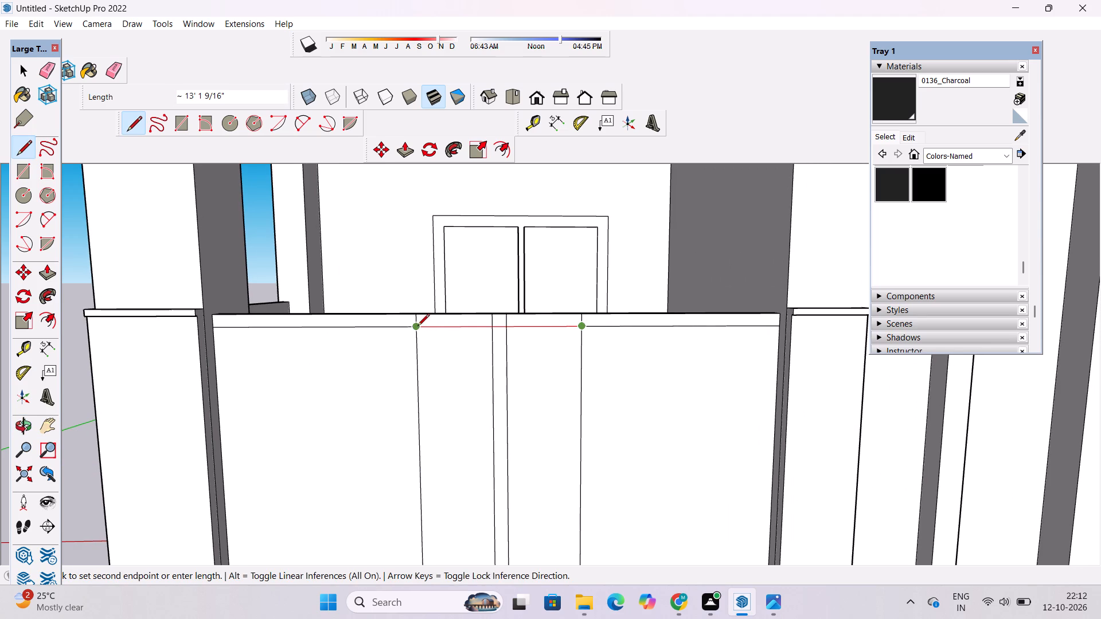
pyautogui.click(417, 327)
pyautogui.press('space')
# Erase the vertical divider pieces above the upper horizontal line and its short segment between the two central dividers.
pyautogui.press('e')
pyautogui.scroll(-4, 459, 290)
pyautogui.scroll(4, 488, 311)
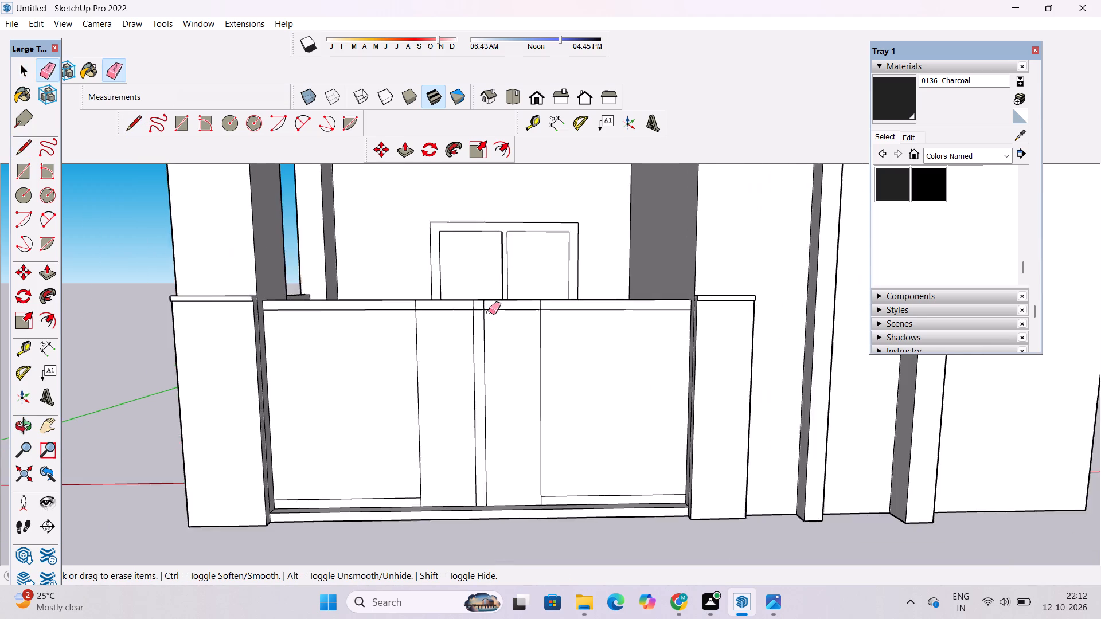
pyautogui.scroll(5, 489, 312)
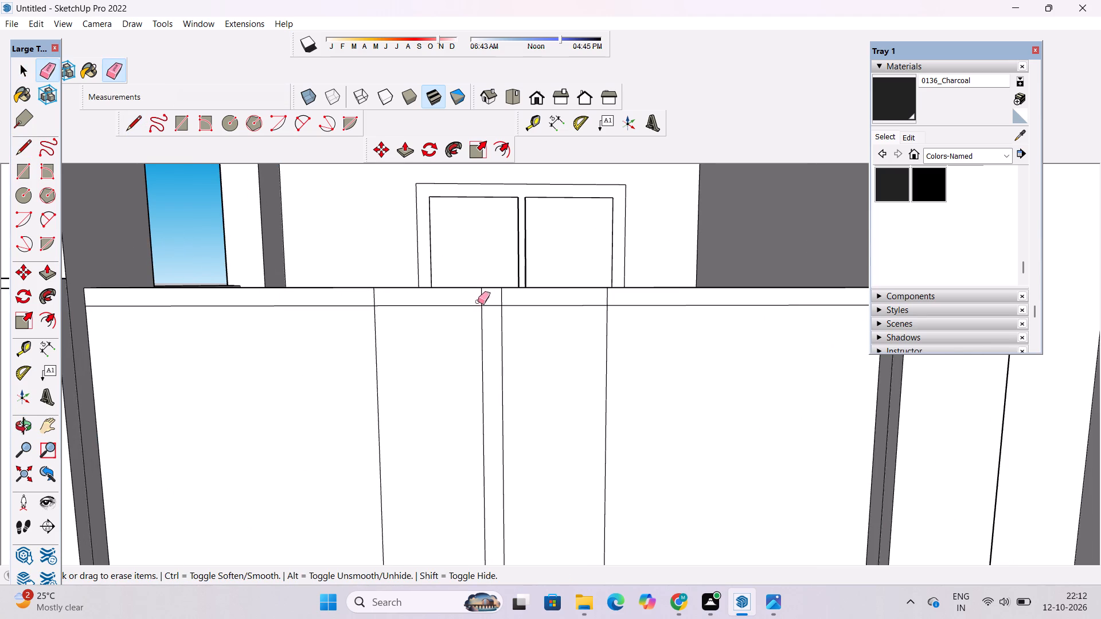
pyautogui.scroll(4, 434, 308)
pyautogui.moveTo(352, 296); pyautogui.dragTo(349, 295)
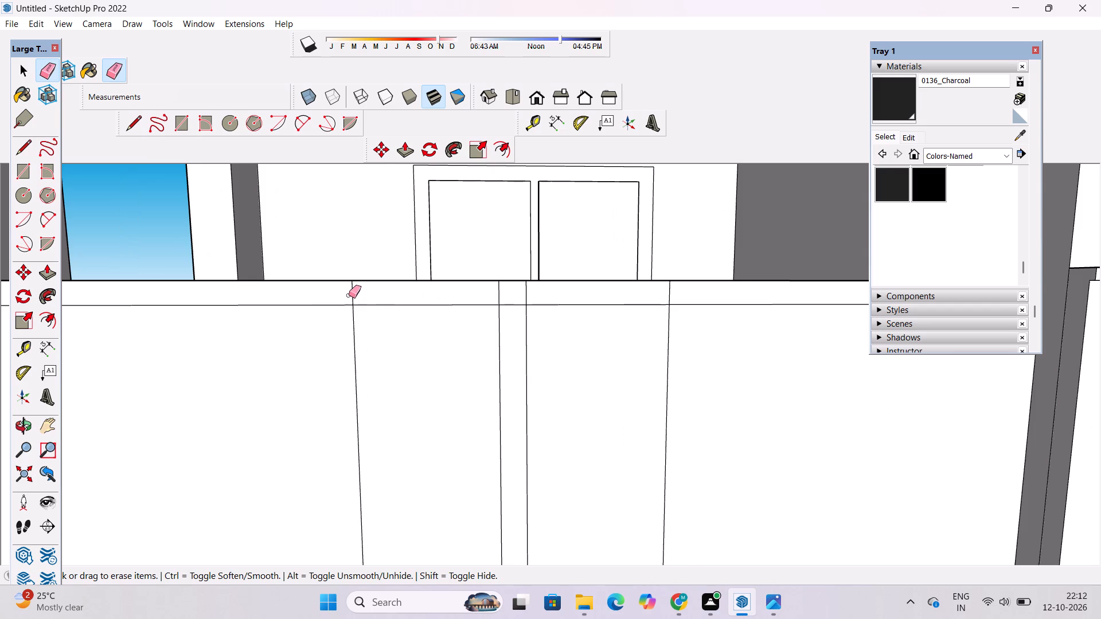
pyautogui.moveTo(349, 295); pyautogui.dragTo(340, 296)
pyautogui.moveTo(540, 300); pyautogui.dragTo(498, 297)
pyautogui.moveTo(521, 297); pyautogui.dragTo(521, 301)
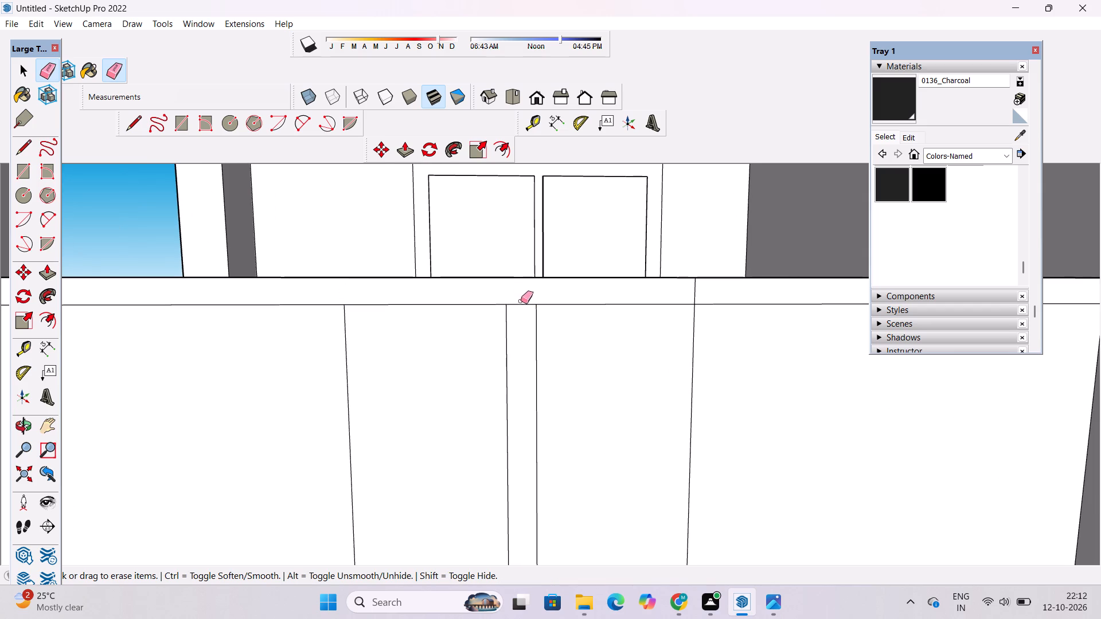
pyautogui.moveTo(521, 301); pyautogui.dragTo(520, 312)
pyautogui.scroll(-5, 510, 244)
pyautogui.scroll(4, 589, 261)
pyautogui.moveTo(587, 264); pyautogui.dragTo(575, 264)
# Join the two lower horizontal lines with a line about 13' 2" long across the panel's middle sections.
pyautogui.scroll(-7, 542, 216)
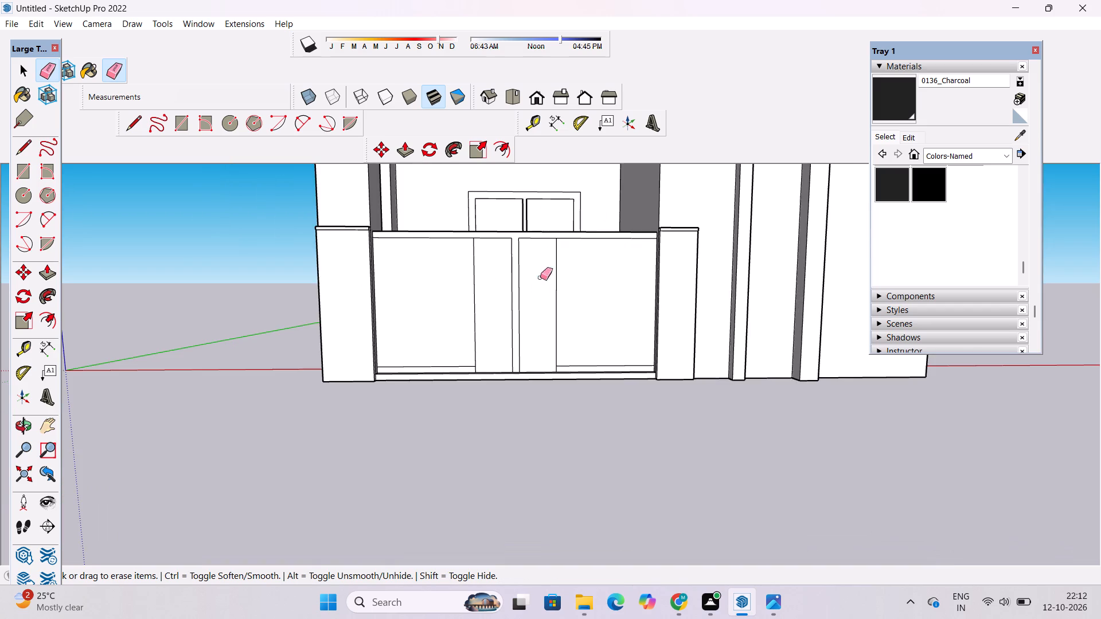
pyautogui.scroll(3, 486, 403)
pyautogui.scroll(5, 568, 290)
pyautogui.press('l')
pyautogui.scroll(4, 475, 360)
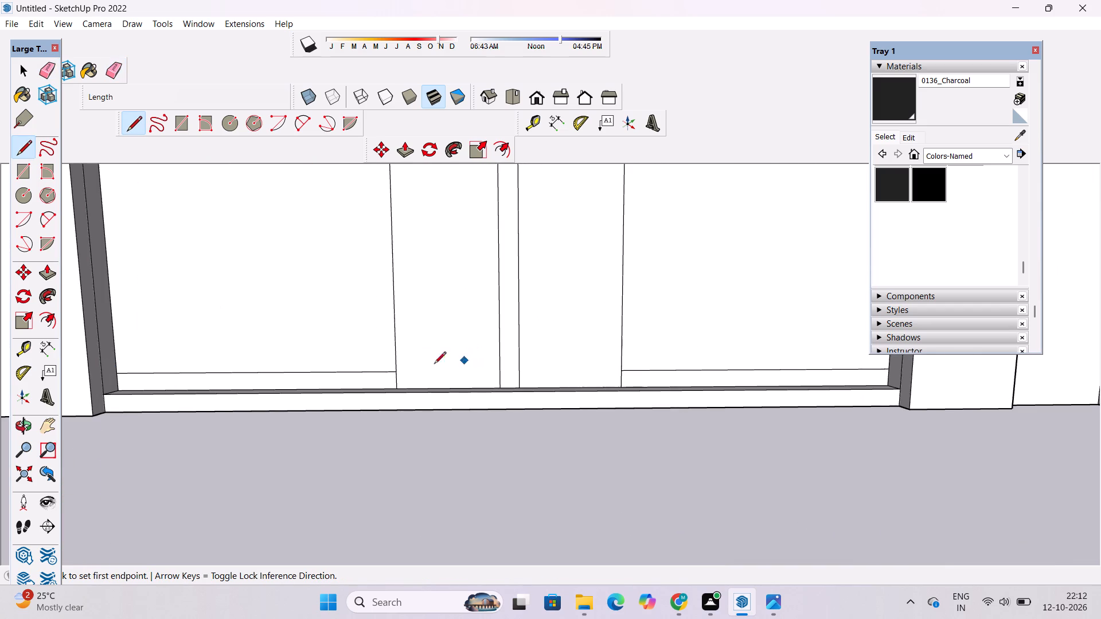
pyautogui.click(395, 373)
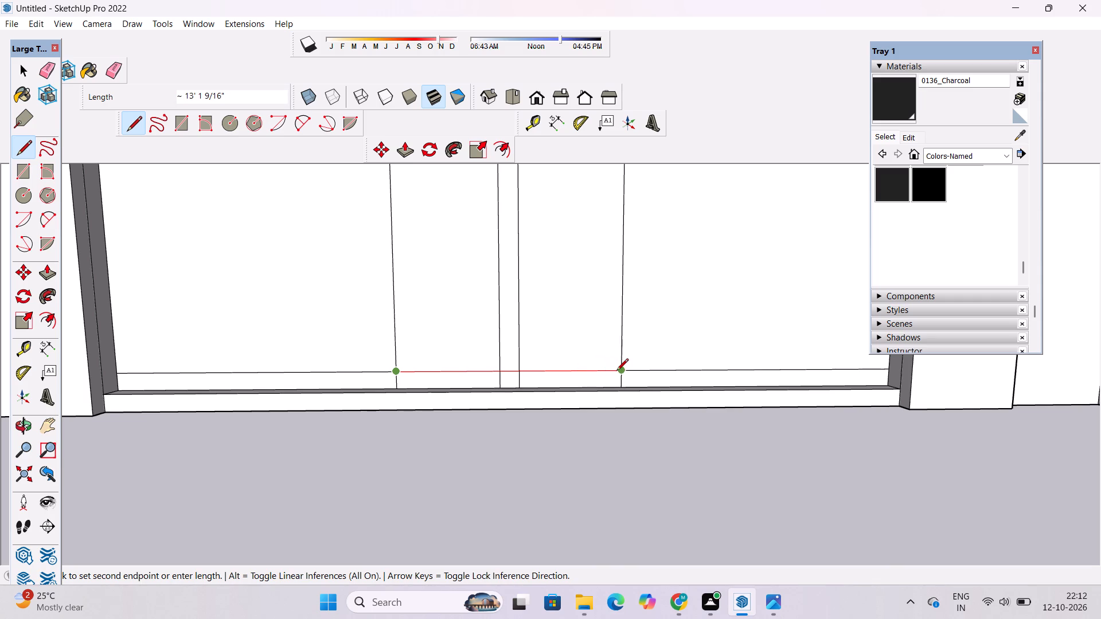
pyautogui.click(617, 371)
pyautogui.press('space')
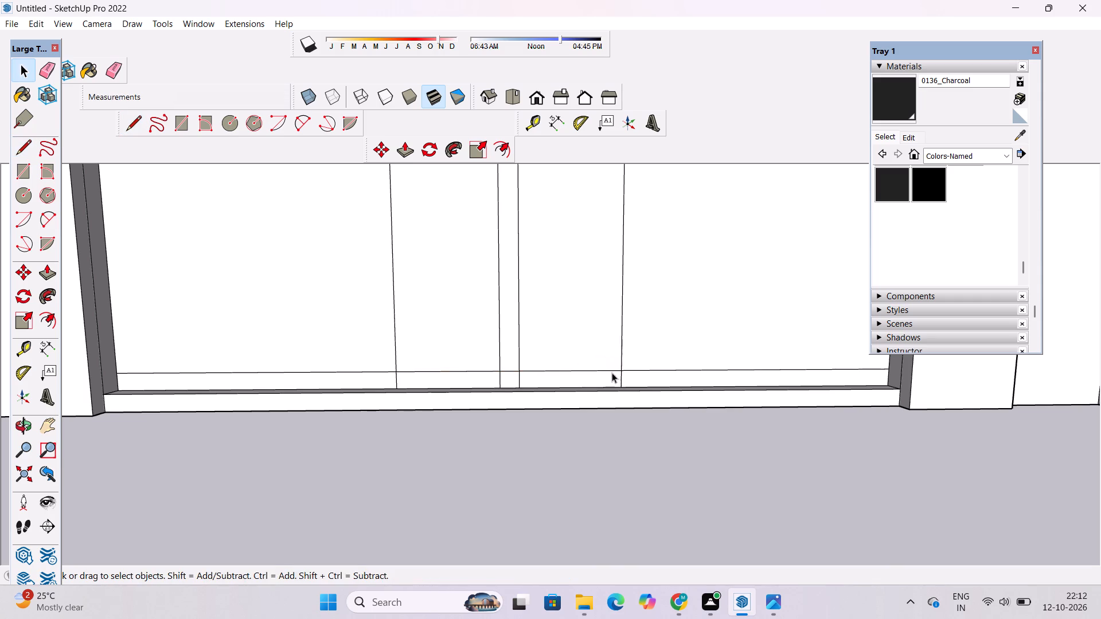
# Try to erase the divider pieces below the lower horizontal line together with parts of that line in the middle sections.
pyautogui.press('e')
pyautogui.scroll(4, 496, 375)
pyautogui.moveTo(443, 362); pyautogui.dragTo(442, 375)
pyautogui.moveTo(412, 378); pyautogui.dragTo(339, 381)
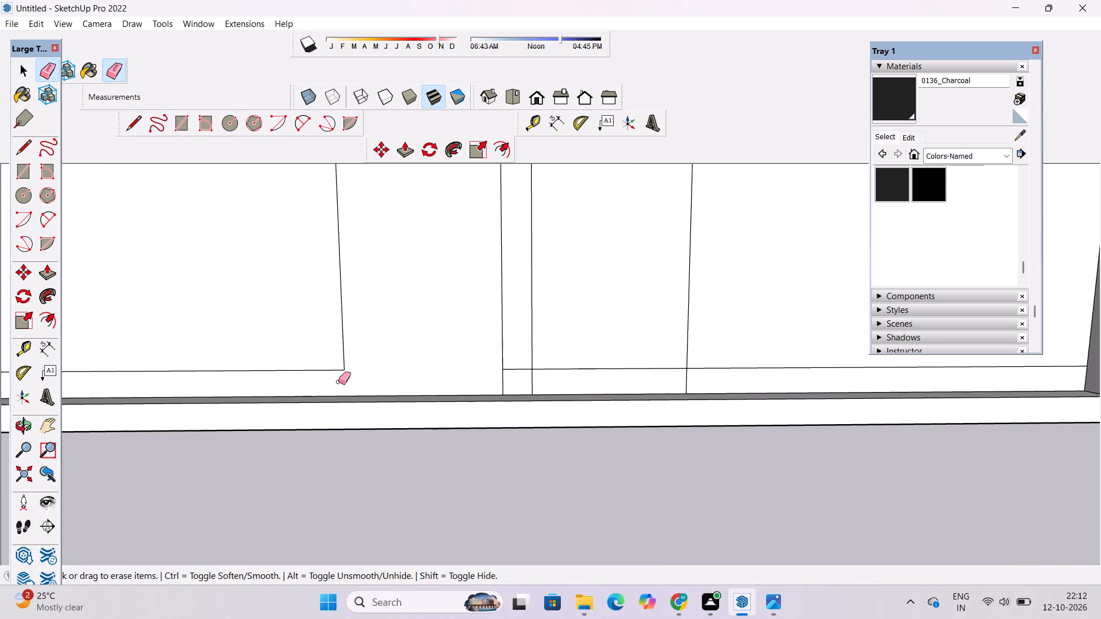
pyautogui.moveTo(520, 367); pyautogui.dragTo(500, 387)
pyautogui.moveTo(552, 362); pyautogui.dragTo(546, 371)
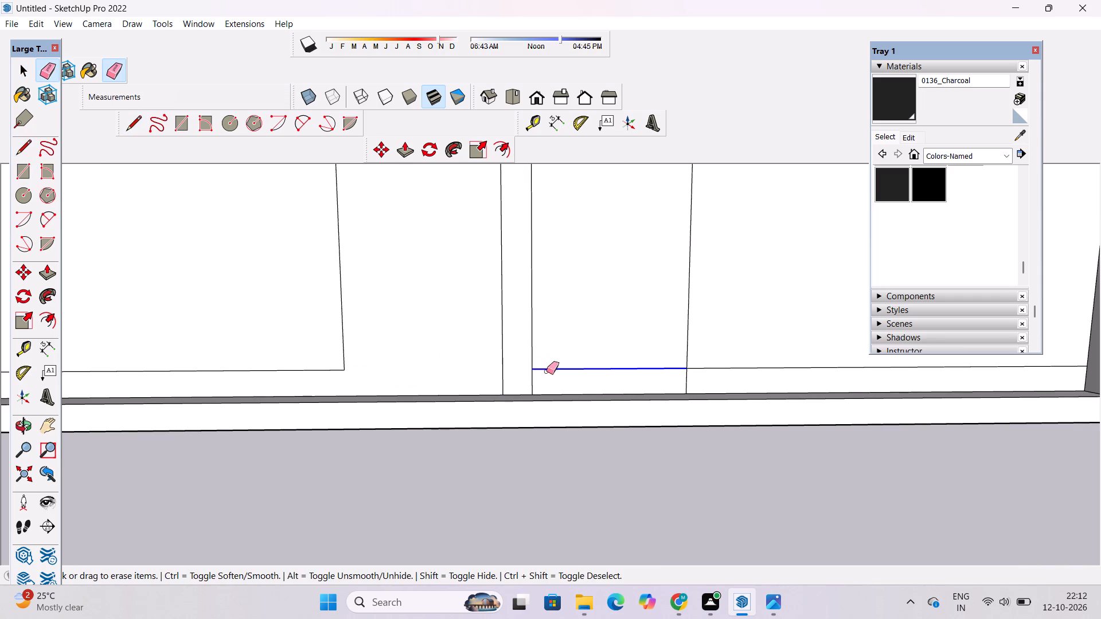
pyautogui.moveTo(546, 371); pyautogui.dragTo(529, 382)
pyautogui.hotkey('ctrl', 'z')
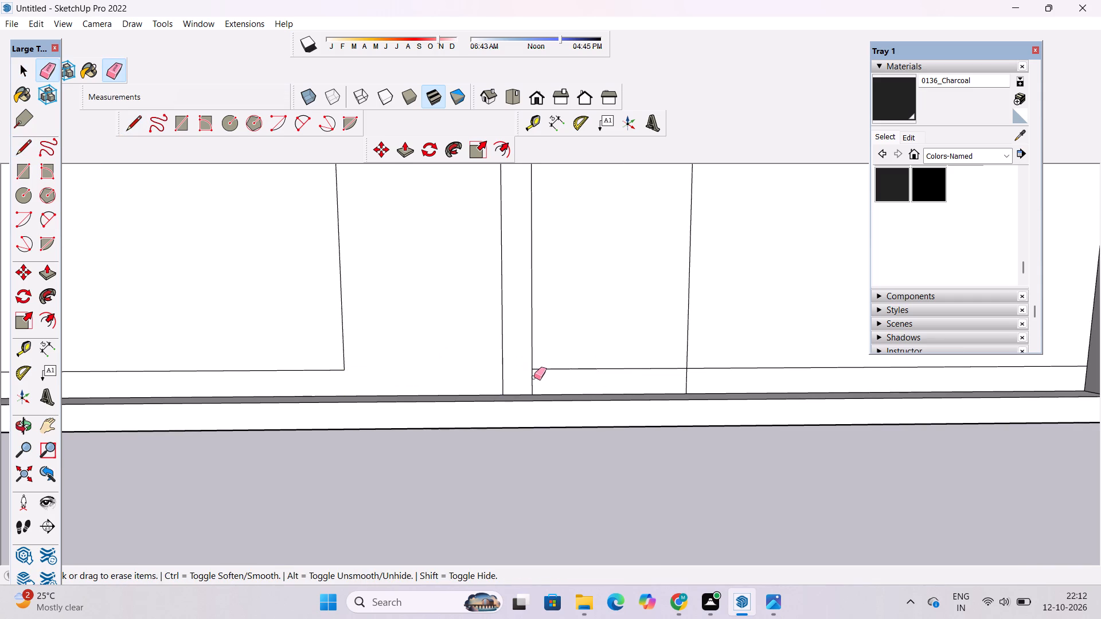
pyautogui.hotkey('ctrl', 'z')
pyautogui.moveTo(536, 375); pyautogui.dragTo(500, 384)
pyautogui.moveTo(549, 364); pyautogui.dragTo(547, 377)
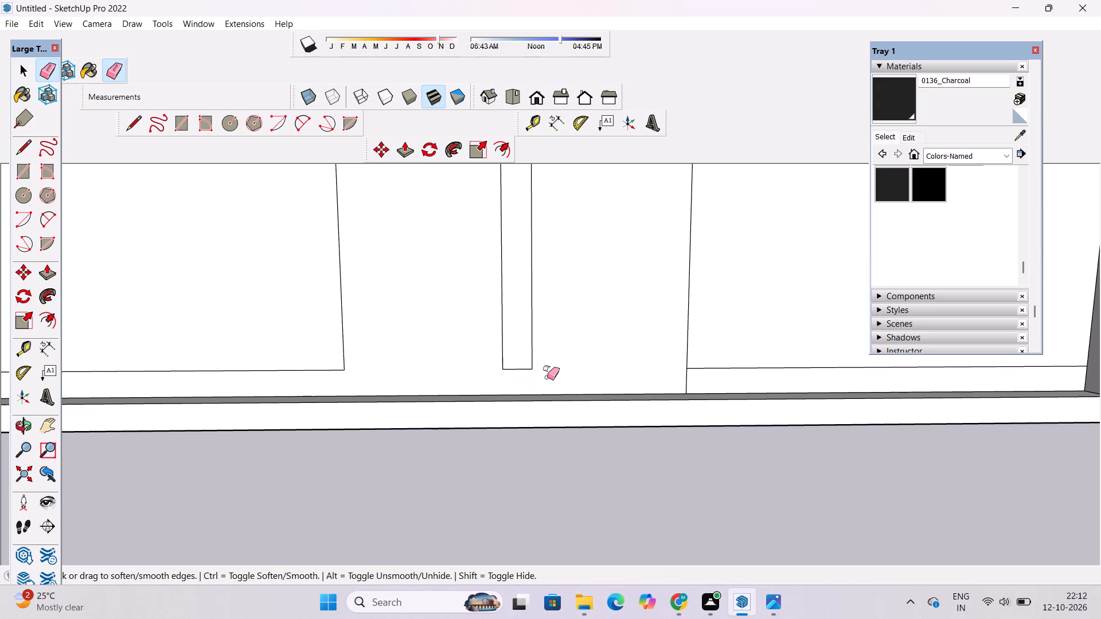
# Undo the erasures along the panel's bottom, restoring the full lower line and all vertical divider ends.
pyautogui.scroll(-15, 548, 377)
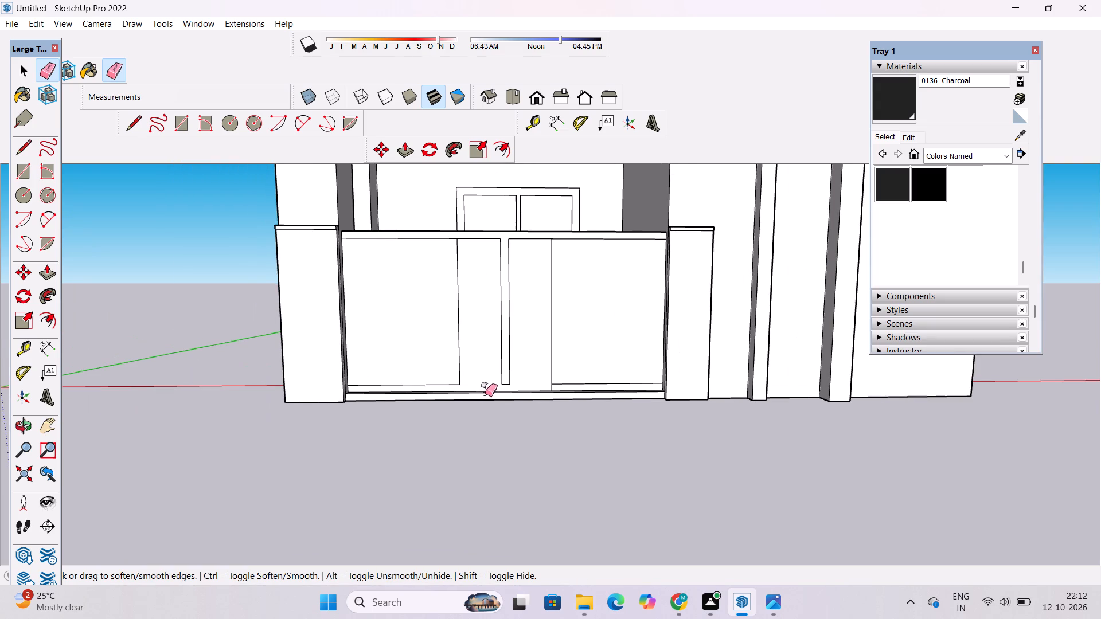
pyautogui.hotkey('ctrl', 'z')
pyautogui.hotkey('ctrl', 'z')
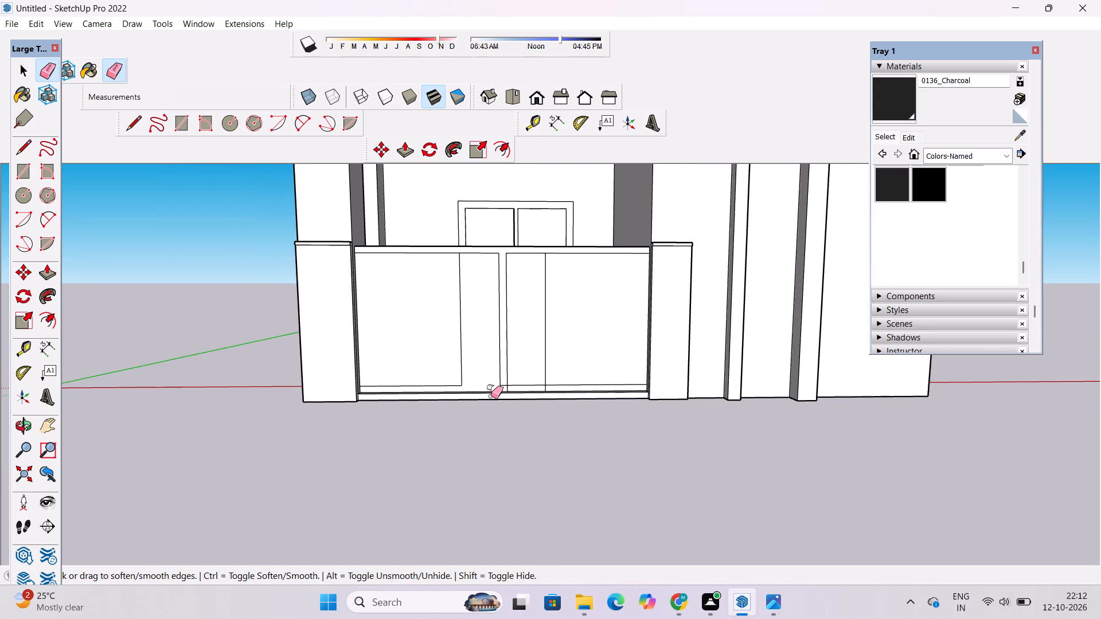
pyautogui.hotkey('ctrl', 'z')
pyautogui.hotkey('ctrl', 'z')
# Erase the vertical divider ends below the gate panel's lower horizontal line and that line's short segment between the two central dividers.
pyautogui.scroll(-2, 497, 352)
pyautogui.scroll(18, 506, 385)
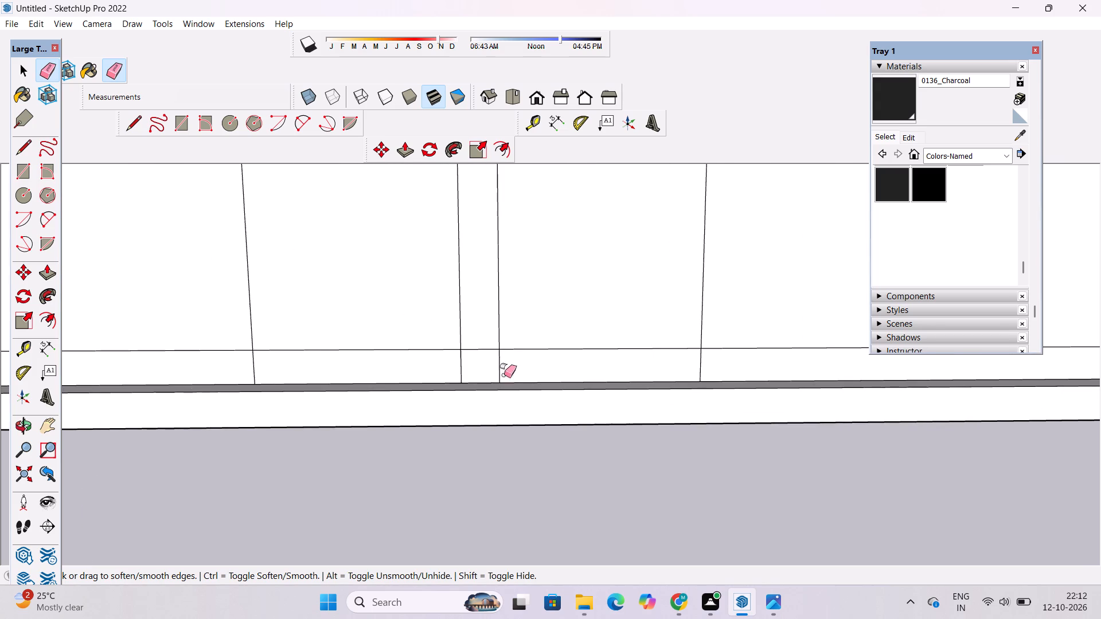
pyautogui.moveTo(485, 347); pyautogui.dragTo(481, 360)
pyautogui.moveTo(505, 363); pyautogui.dragTo(440, 369)
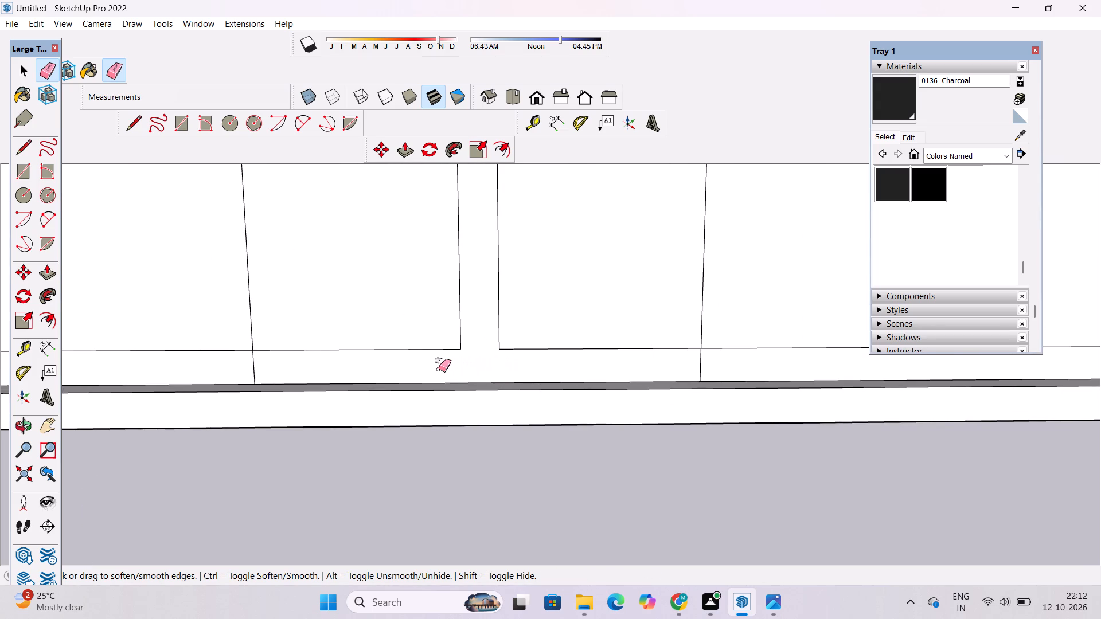
pyautogui.moveTo(438, 369); pyautogui.dragTo(235, 364)
pyautogui.scroll(-15, 378, 422)
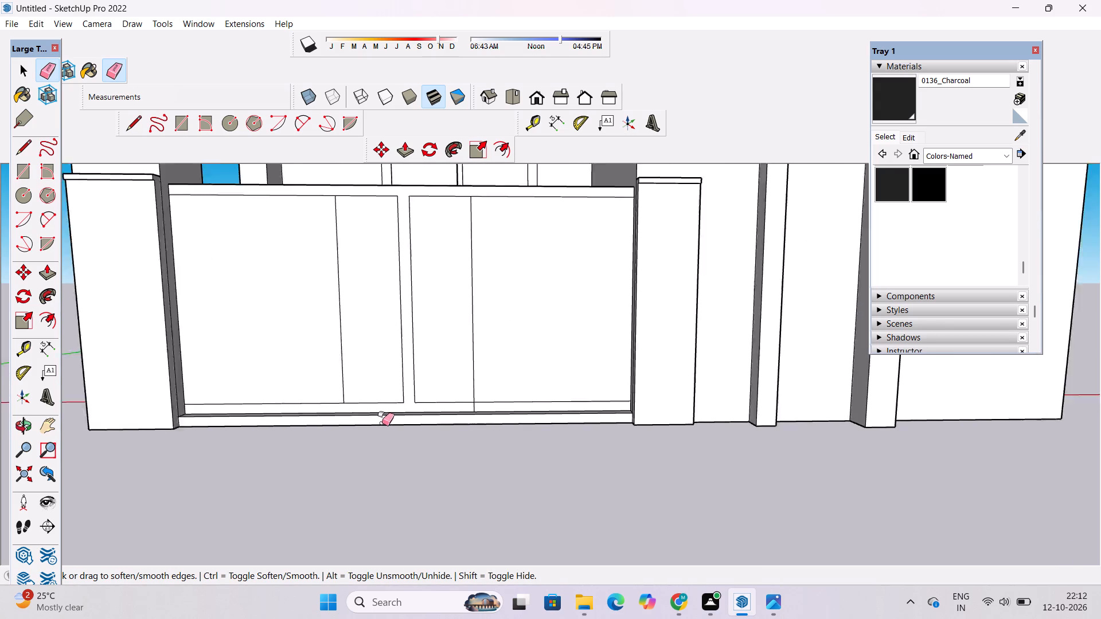
pyautogui.scroll(-2, 382, 423)
pyautogui.scroll(14, 459, 409)
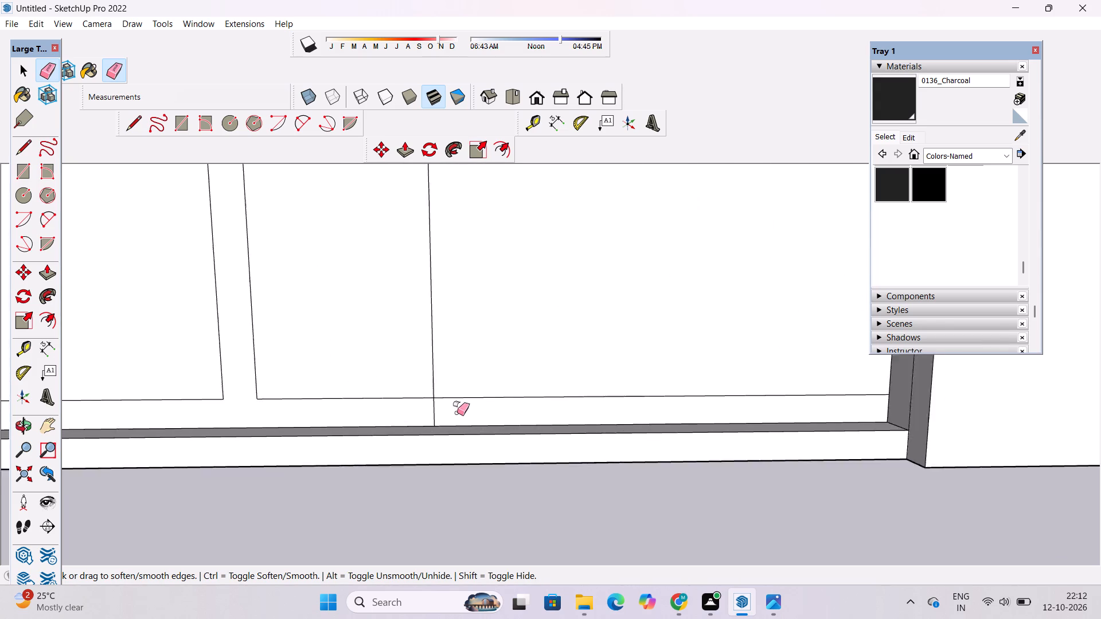
pyautogui.scroll(2, 457, 413)
pyautogui.moveTo(446, 403); pyautogui.dragTo(420, 403)
pyautogui.press('space')
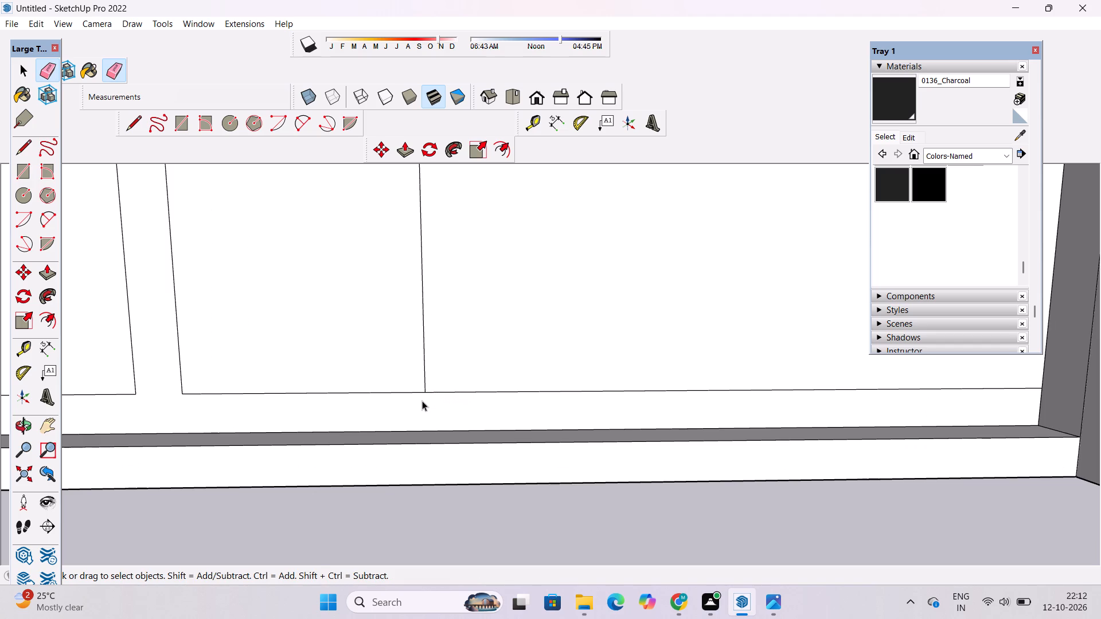
# Examine the cleaned-up gate panel and the whole house facade from several angles.
pyautogui.press('o')
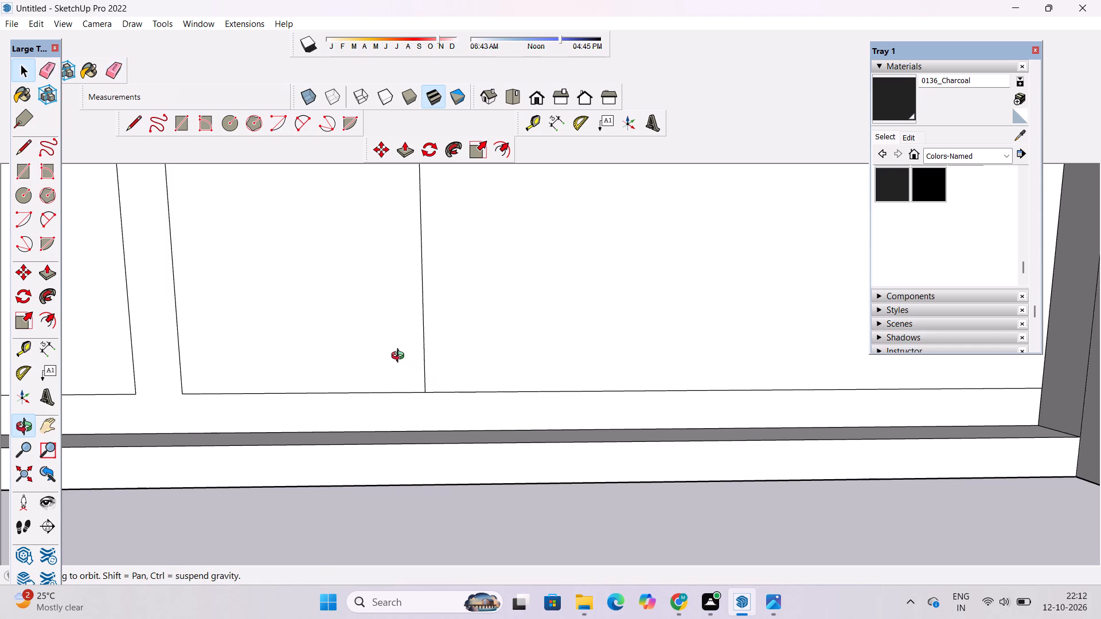
pyautogui.scroll(-2, 401, 356)
pyautogui.keyDown('shift'); pyautogui.moveTo(394, 377); pyautogui.dragTo(422, 389); pyautogui.keyUp('shift')
pyautogui.scroll(-5, 425, 379)
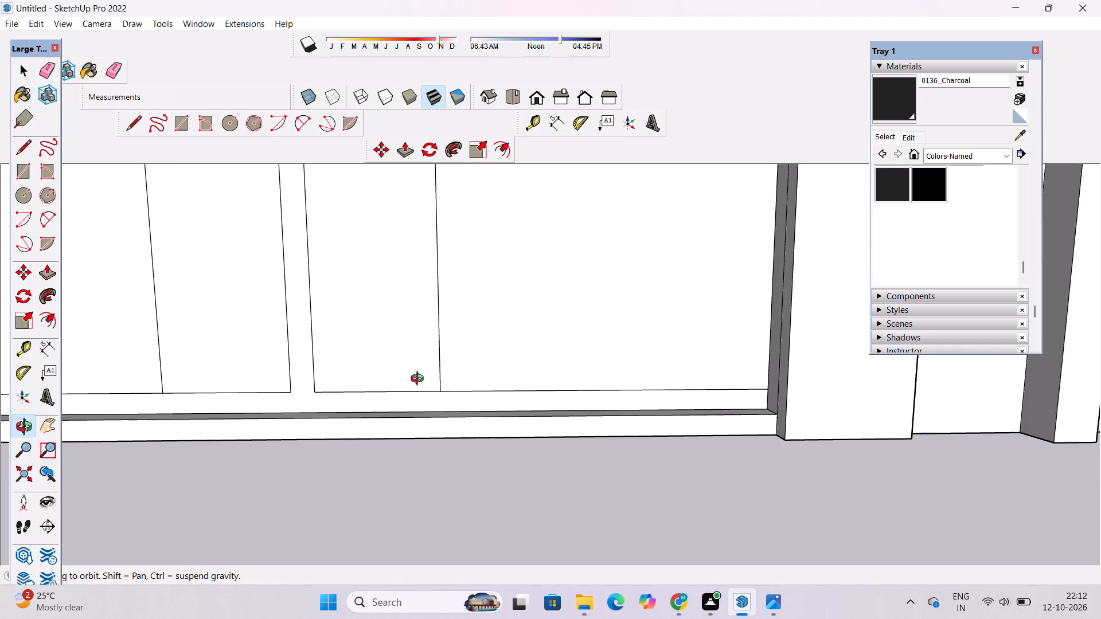
pyautogui.keyDown('shift'); pyautogui.moveTo(420, 380); pyautogui.dragTo(502, 423); pyautogui.keyUp('shift')
pyautogui.scroll(-12, 497, 390)
pyautogui.keyDown('shift'); pyautogui.moveTo(501, 362); pyautogui.dragTo(505, 370); pyautogui.keyUp('shift')
pyautogui.scroll(-2, 506, 367)
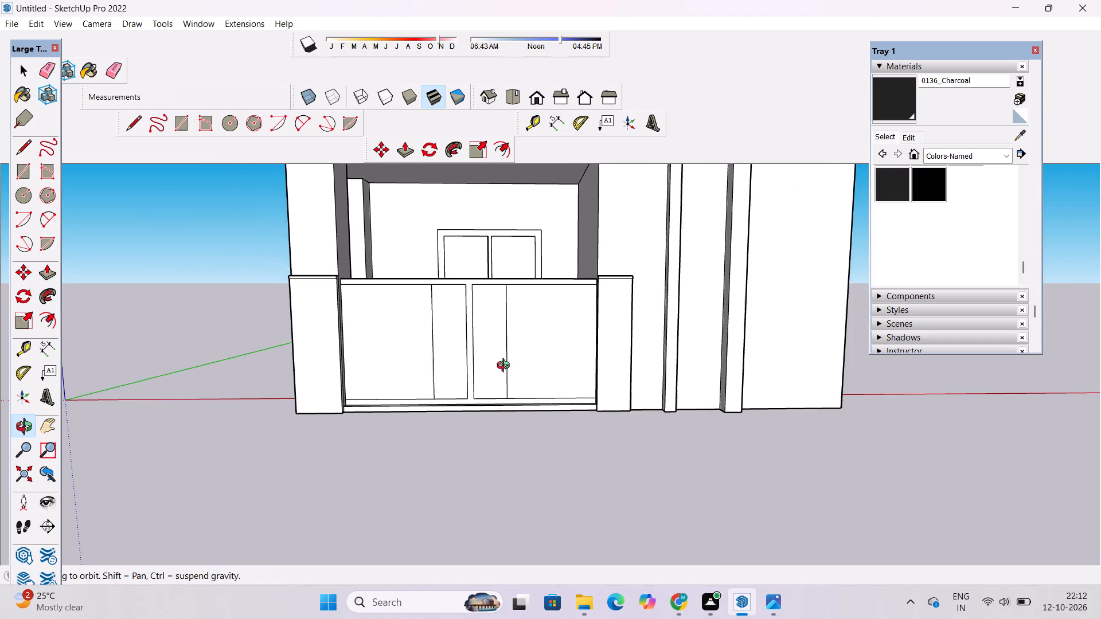
pyautogui.scroll(-2, 506, 367)
pyautogui.keyDown('shift'); pyautogui.moveTo(512, 356); pyautogui.dragTo(561, 412); pyautogui.keyUp('shift')
pyautogui.moveTo(560, 403); pyautogui.dragTo(546, 314)
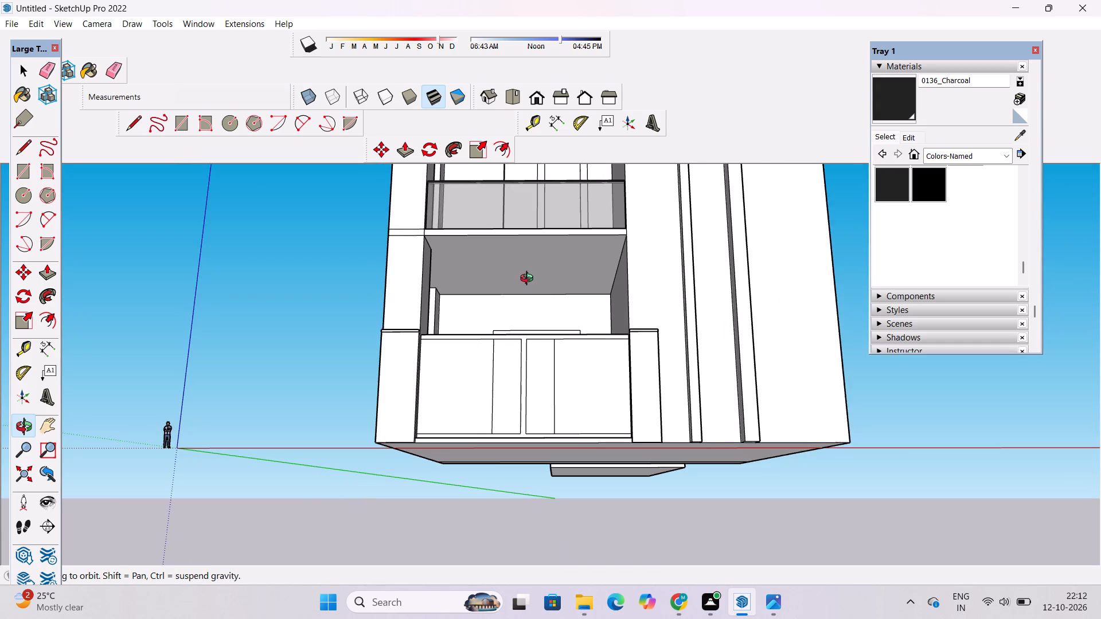
pyautogui.scroll(2, 529, 280)
pyautogui.scroll(-4, 529, 280)
pyautogui.moveTo(529, 280); pyautogui.dragTo(545, 403)
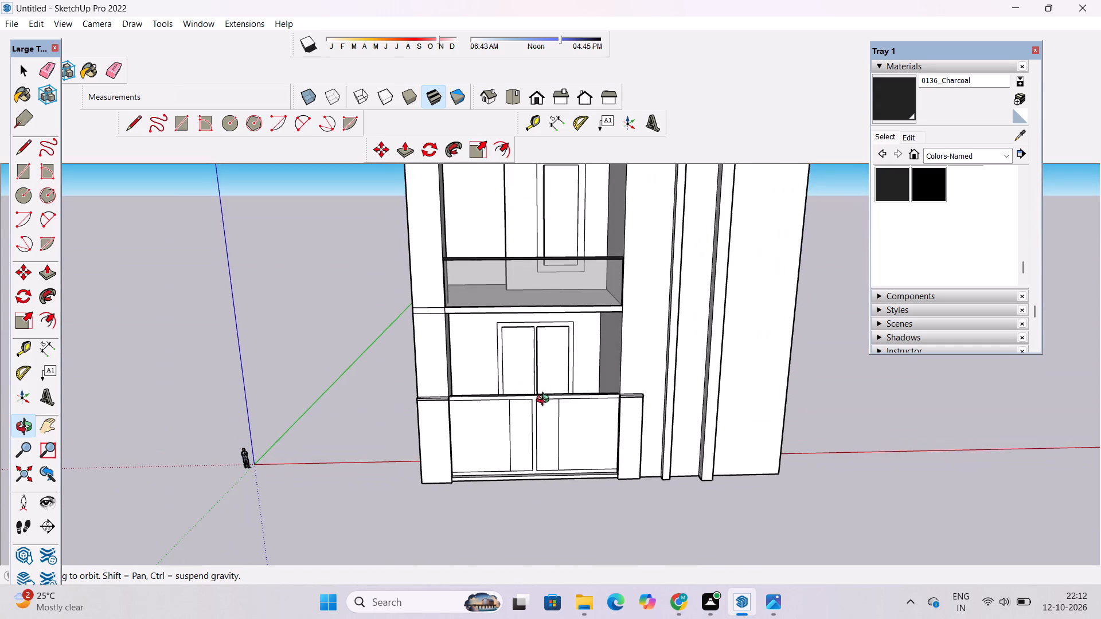
pyautogui.keyDown('shift'); pyautogui.moveTo(523, 321); pyautogui.dragTo(442, 466); pyautogui.keyUp('shift')
pyautogui.scroll(-4, 455, 402)
pyautogui.keyDown('shift'); pyautogui.moveTo(485, 456); pyautogui.dragTo(496, 390); pyautogui.keyUp('shift')
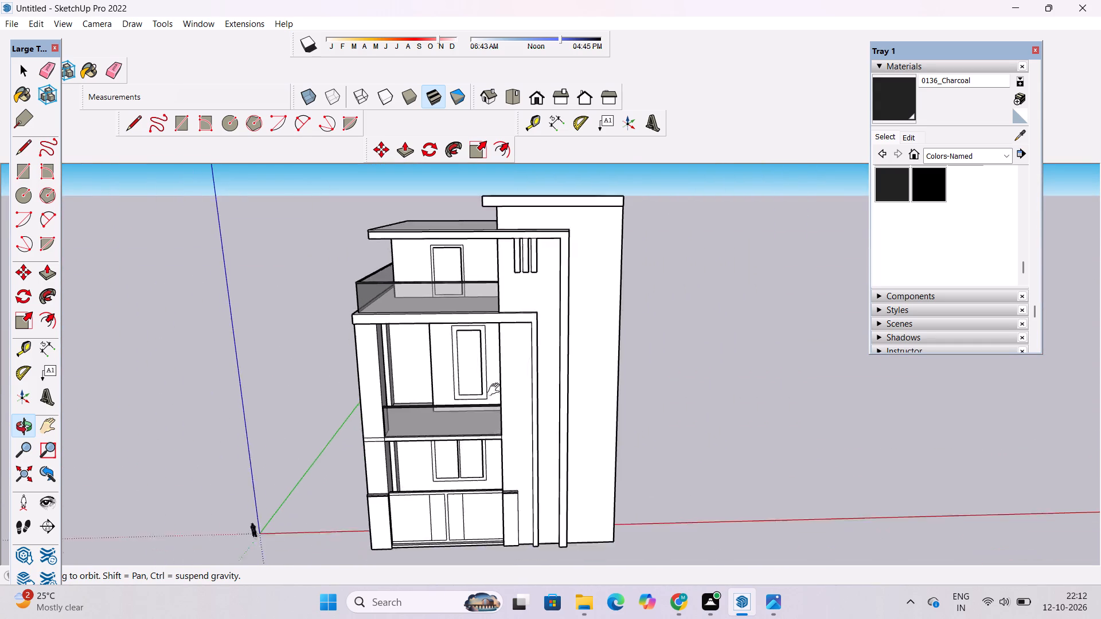
pyautogui.keyDown('shift'); pyautogui.moveTo(496, 390); pyautogui.dragTo(503, 362); pyautogui.keyUp('shift')
# Draw a circle with a 1' radius on the ground-floor porch ceiling, near its front left corner.
pyautogui.scroll(4, 462, 453)
pyautogui.moveTo(456, 445); pyautogui.dragTo(459, 379)
pyautogui.scroll(2, 438, 349)
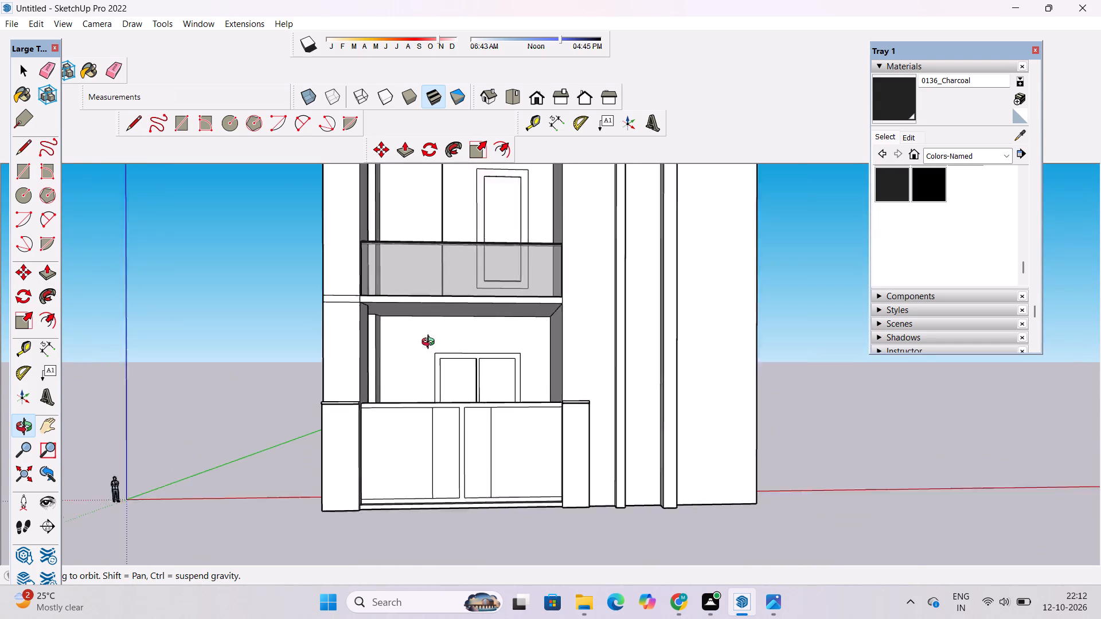
pyautogui.scroll(2, 431, 343)
pyautogui.moveTo(423, 336); pyautogui.dragTo(446, 370)
pyautogui.moveTo(450, 374); pyautogui.dragTo(432, 340)
pyautogui.scroll(4, 432, 335)
pyautogui.moveTo(432, 338); pyautogui.dragTo(454, 322)
pyautogui.moveTo(454, 323); pyautogui.dragTo(487, 298)
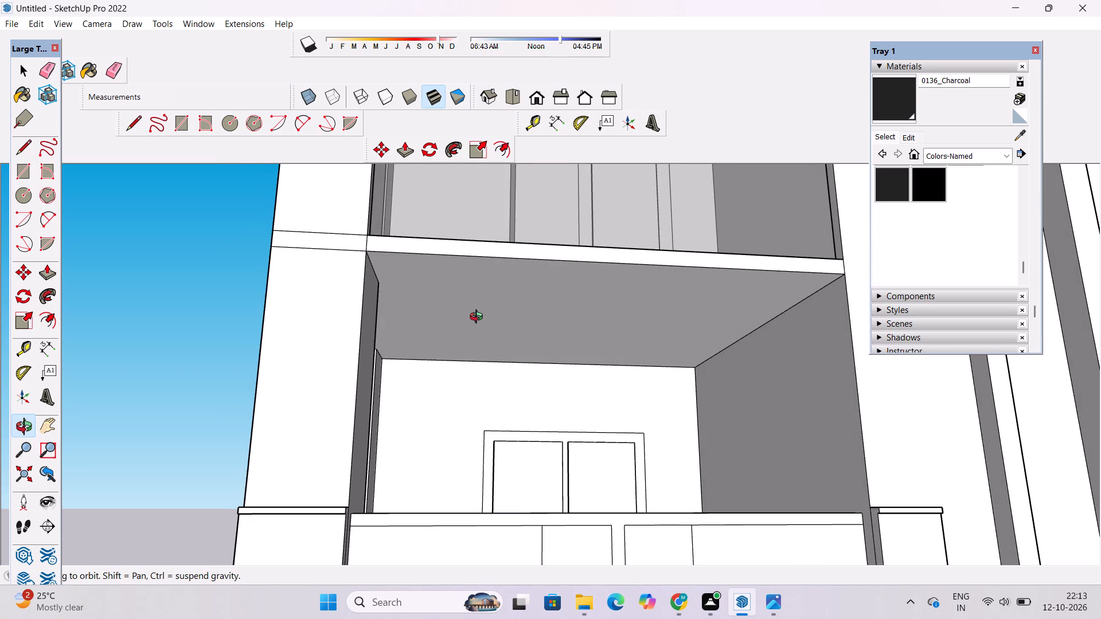
pyautogui.scroll(-5, 358, 291)
pyautogui.moveTo(458, 290); pyautogui.dragTo(430, 309)
pyautogui.moveTo(428, 311); pyautogui.dragTo(424, 292)
pyautogui.keyDown('shift'); pyautogui.moveTo(424, 292); pyautogui.dragTo(427, 280); pyautogui.keyUp('shift')
pyautogui.moveTo(424, 283); pyautogui.dragTo(428, 276)
pyautogui.scroll(-5, 428, 272)
pyautogui.press('c')
pyautogui.scroll(5, 427, 279)
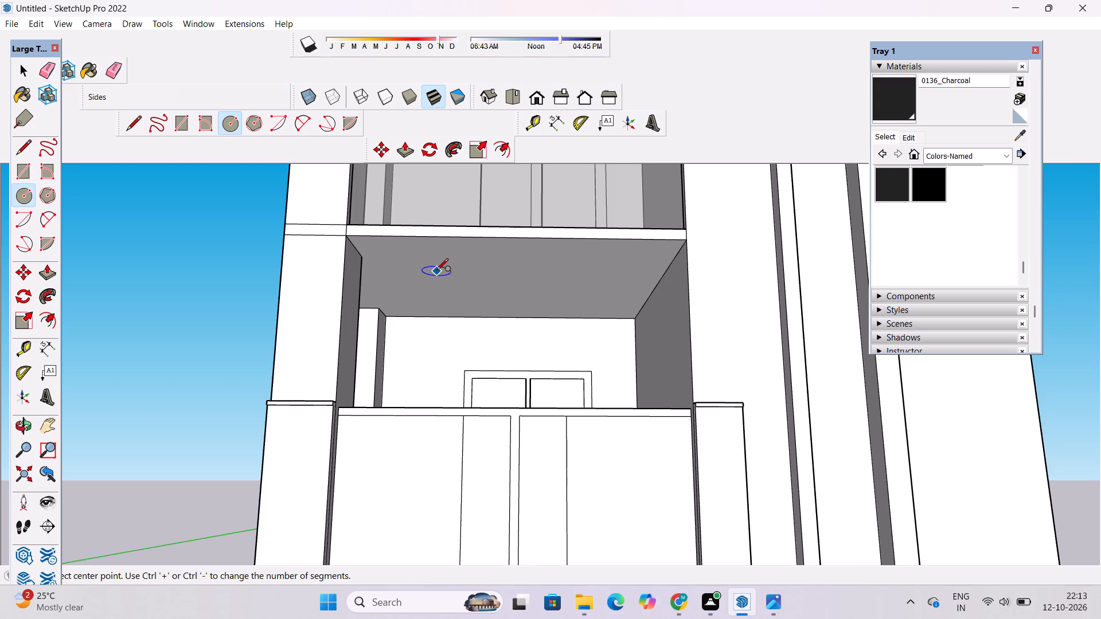
pyautogui.scroll(4, 436, 271)
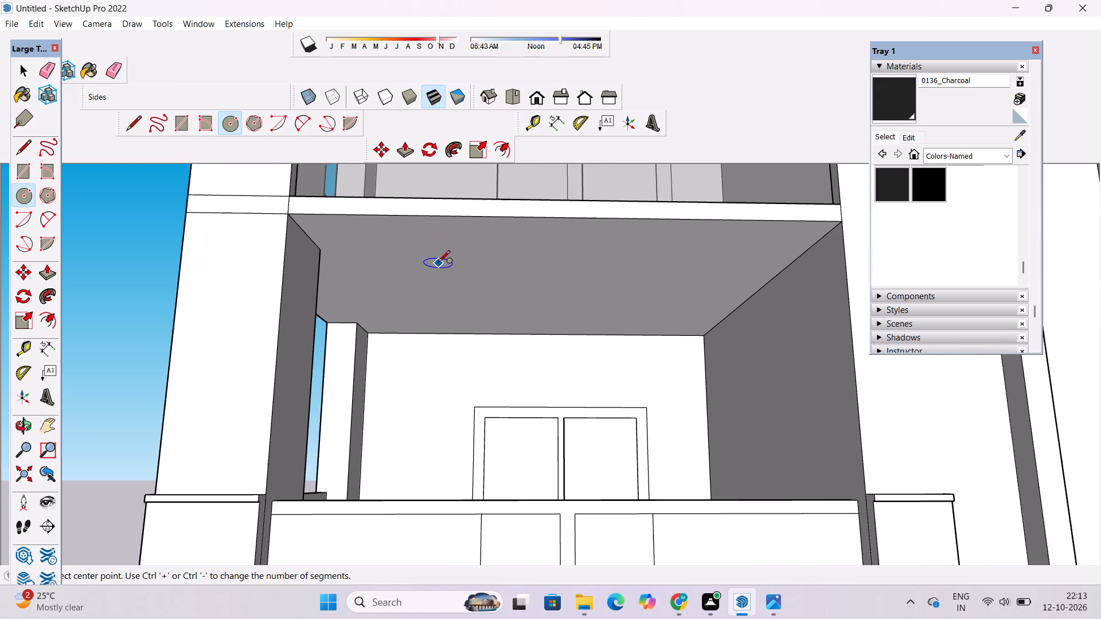
pyautogui.click(435, 256)
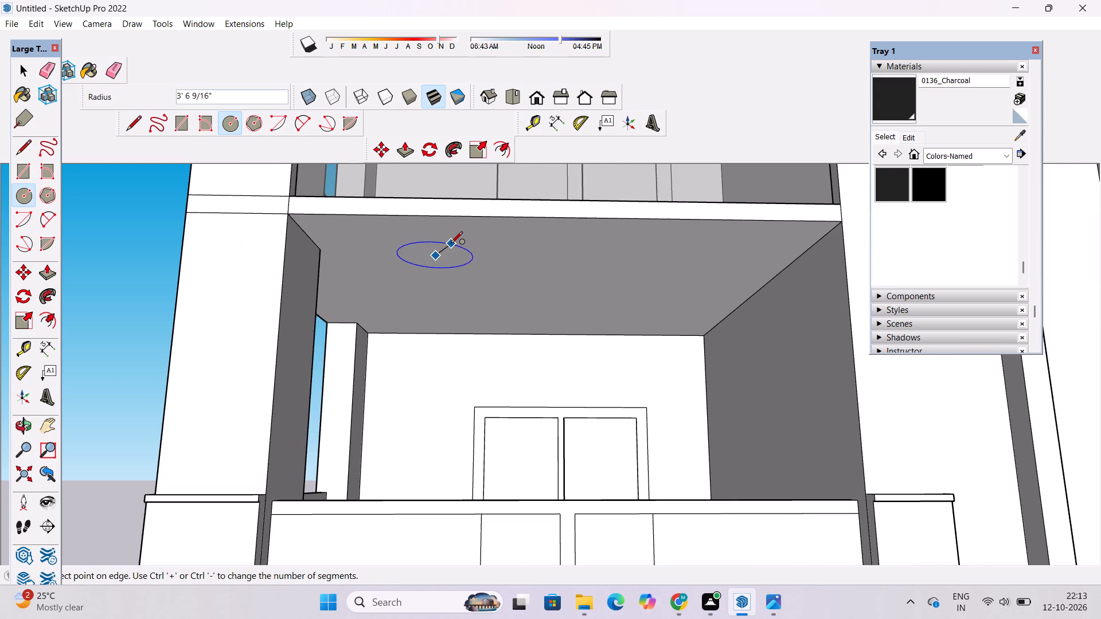
pyautogui.write("1'")
pyautogui.press('Return')
pyautogui.scroll(1, 451, 244)
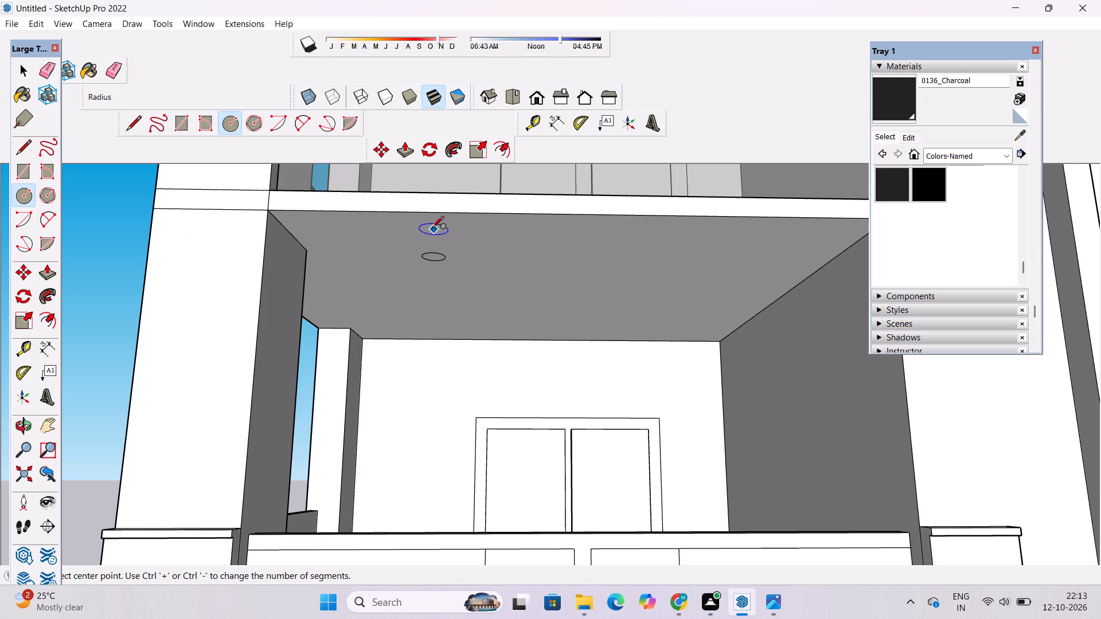
pyautogui.press('space')
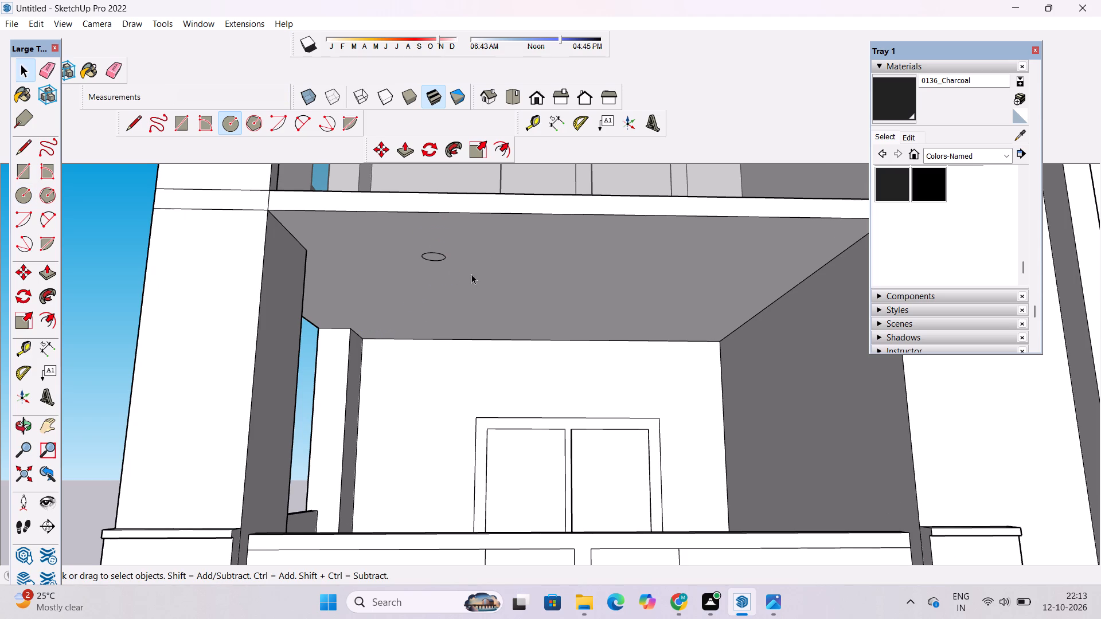
# Copy the ceiling circle and its face about 18' 8" along the red axis, across the porch ceiling.
pyautogui.scroll(1, 478, 262)
pyautogui.scroll(-1, 478, 262)
pyautogui.scroll(8, 478, 262)
pyautogui.doubleClick(415, 233)
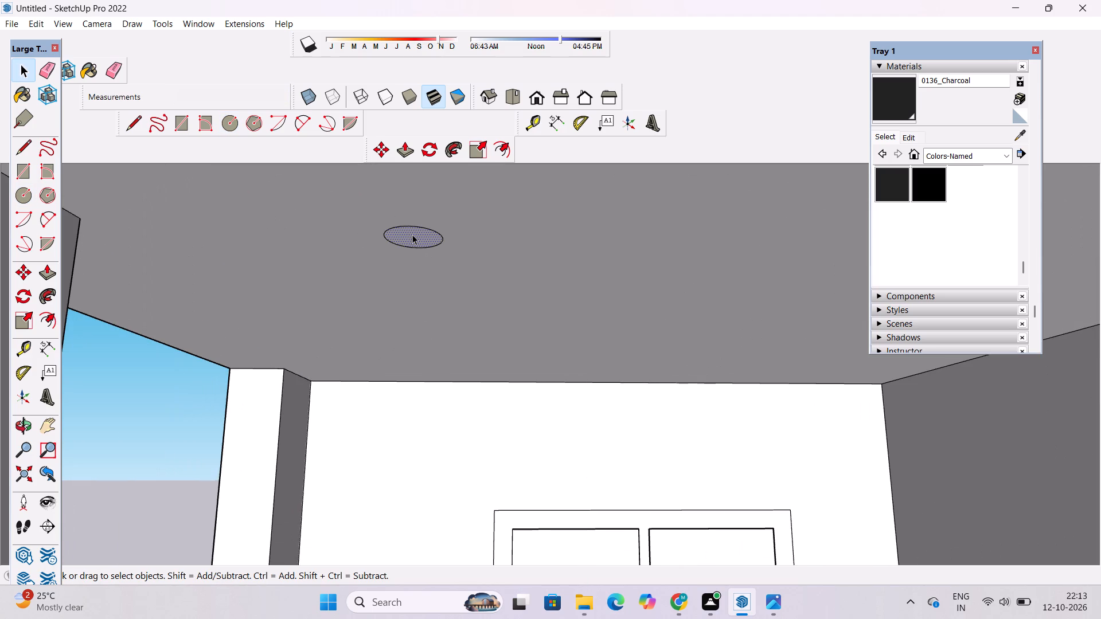
pyautogui.press('m')
pyautogui.press('space')
pyautogui.doubleClick(426, 242)
pyautogui.press('m')
pyautogui.click(381, 238)
pyautogui.scroll(-2, 381, 238)
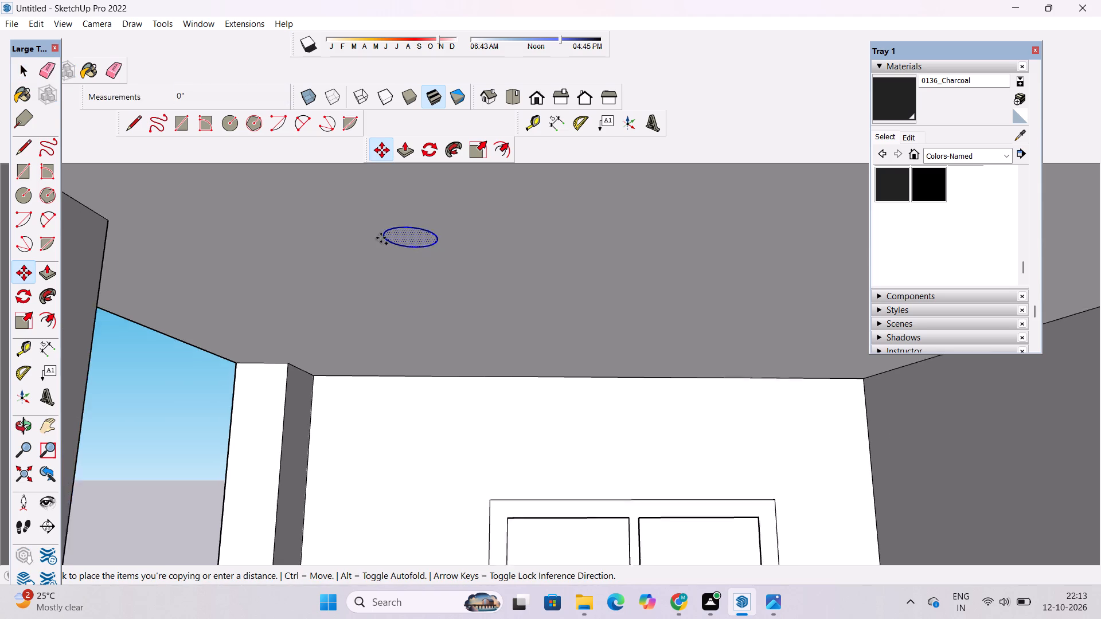
pyautogui.scroll(-3, 381, 238)
pyautogui.scroll(-4, 428, 238)
pyautogui.scroll(-3, 521, 239)
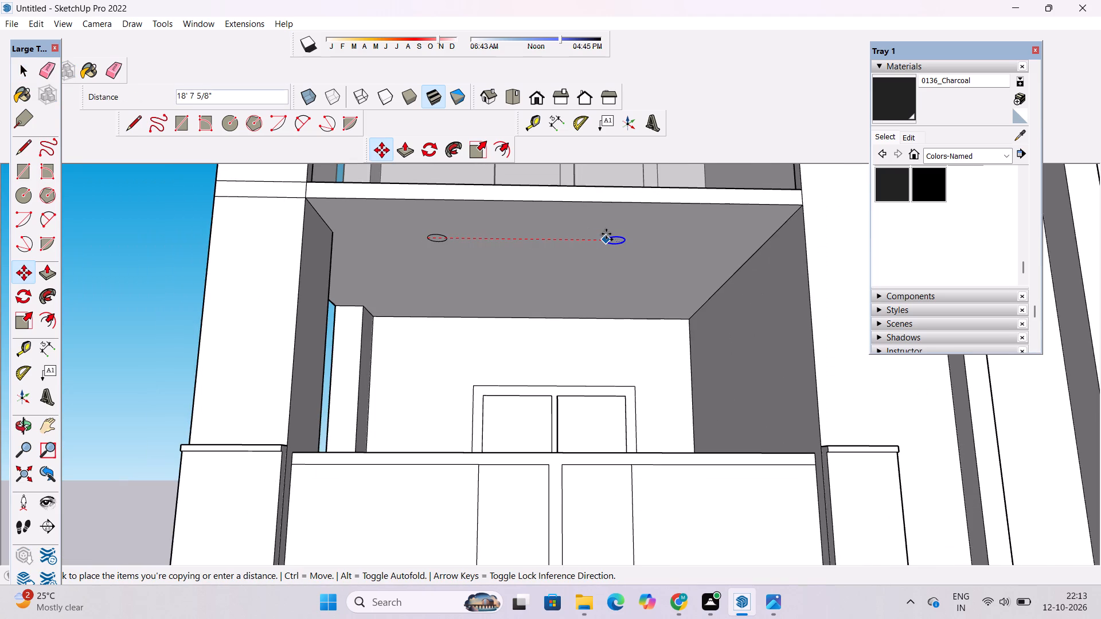
pyautogui.click(606, 234)
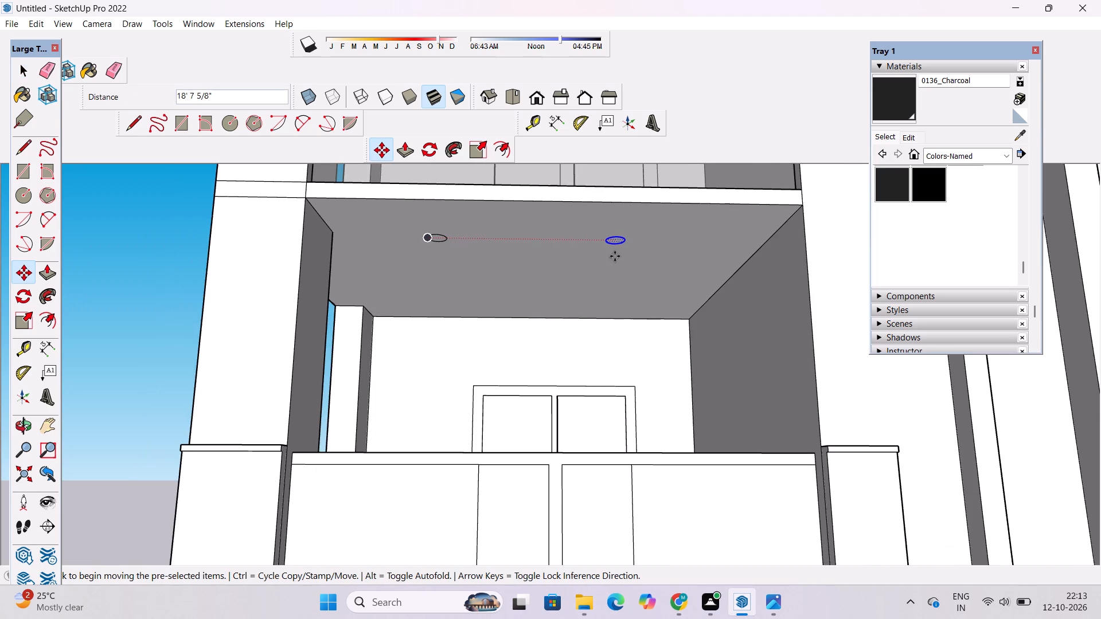
# Copy the circle about 17' 6" toward the back wall, and that copy about 20' 6" across, completing a two-by-two layout.
pyautogui.click(616, 246)
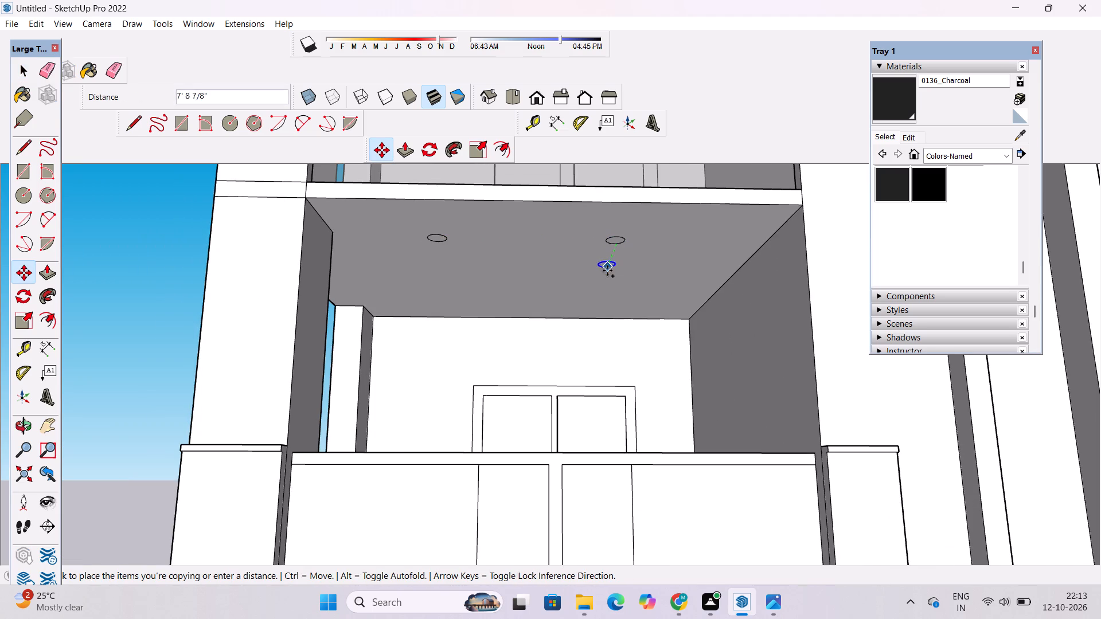
pyautogui.click(603, 293)
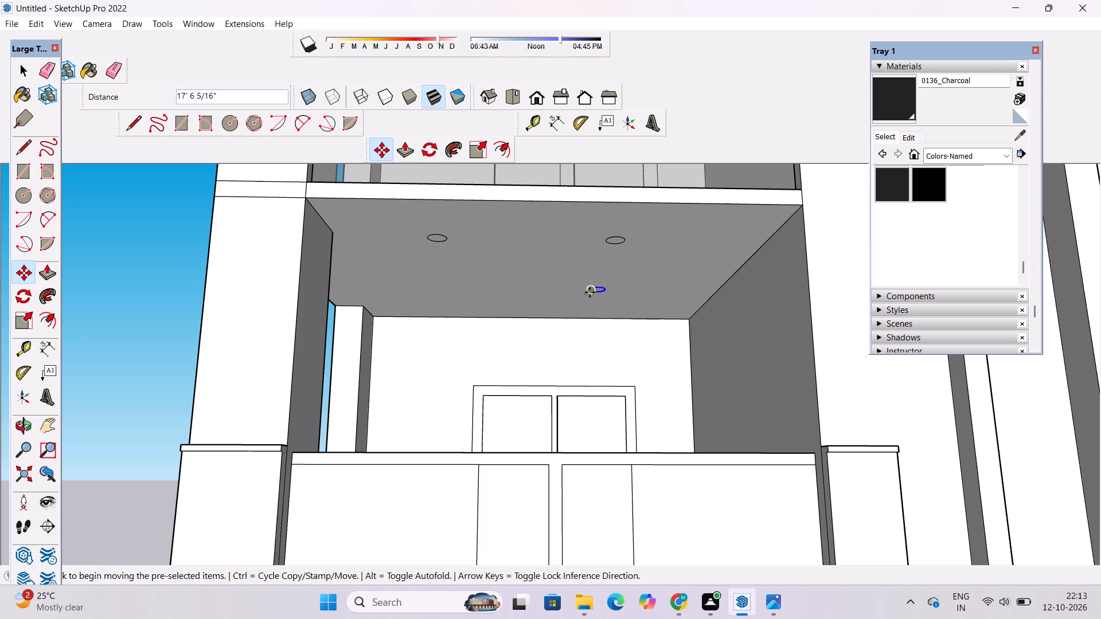
pyautogui.click(589, 292)
pyautogui.click(436, 291)
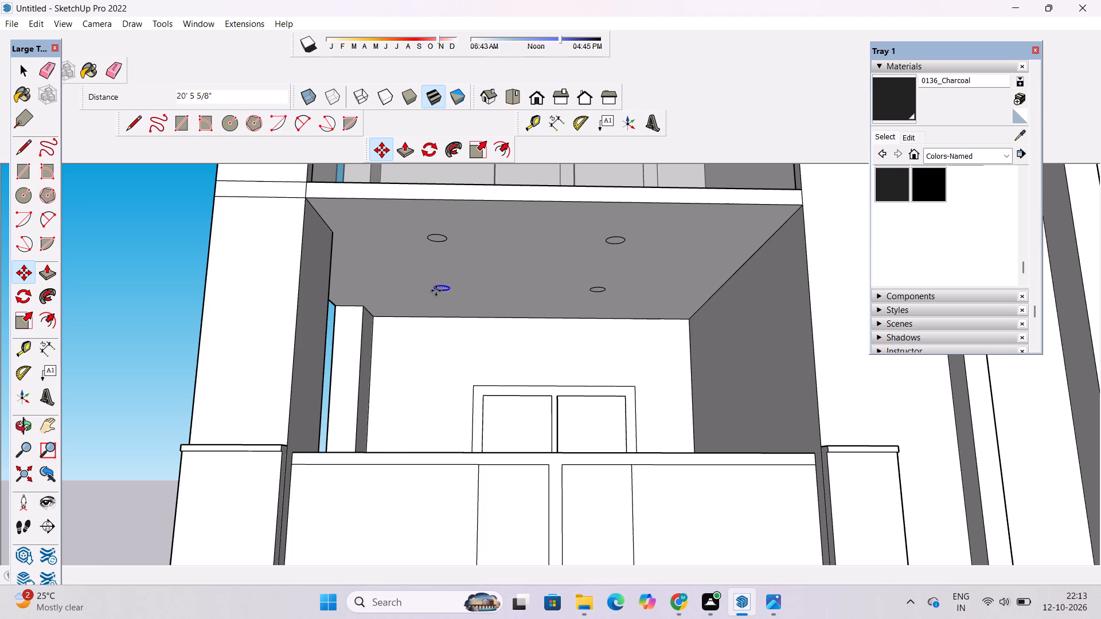
pyautogui.press('space')
pyautogui.click(131, 293)
# Draw a circle with a 1' radius on the first-floor balcony ceiling, near its front left corner.
pyautogui.press('o')
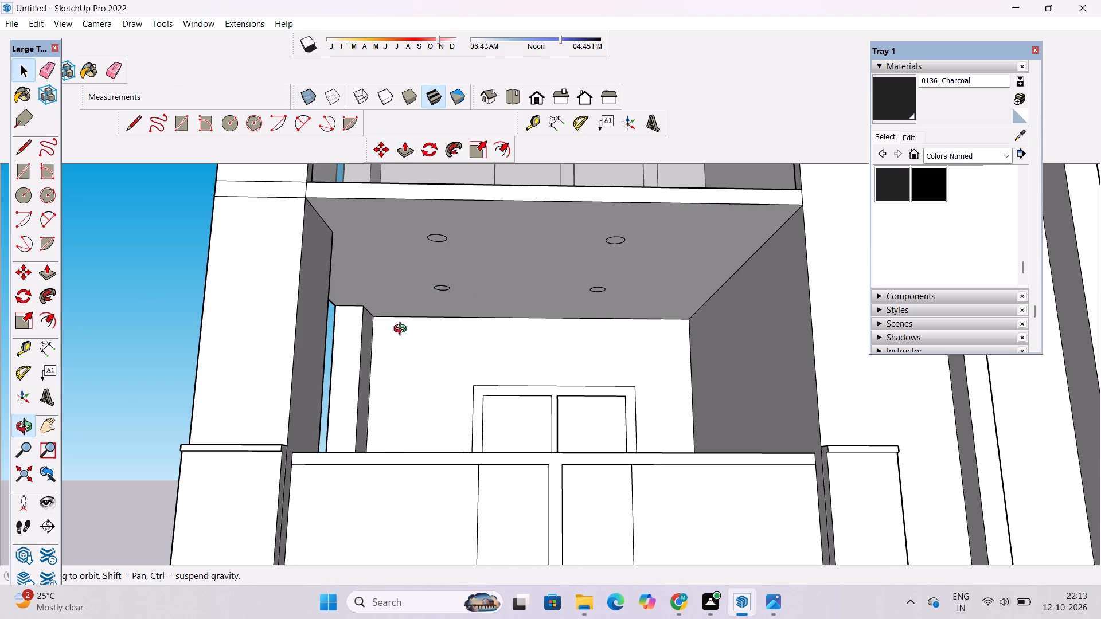
pyautogui.scroll(3, 403, 330)
pyautogui.moveTo(486, 312); pyautogui.dragTo(486, 216)
pyautogui.scroll(-6, 487, 237)
pyautogui.moveTo(524, 234); pyautogui.dragTo(536, 328)
pyautogui.scroll(-3, 536, 324)
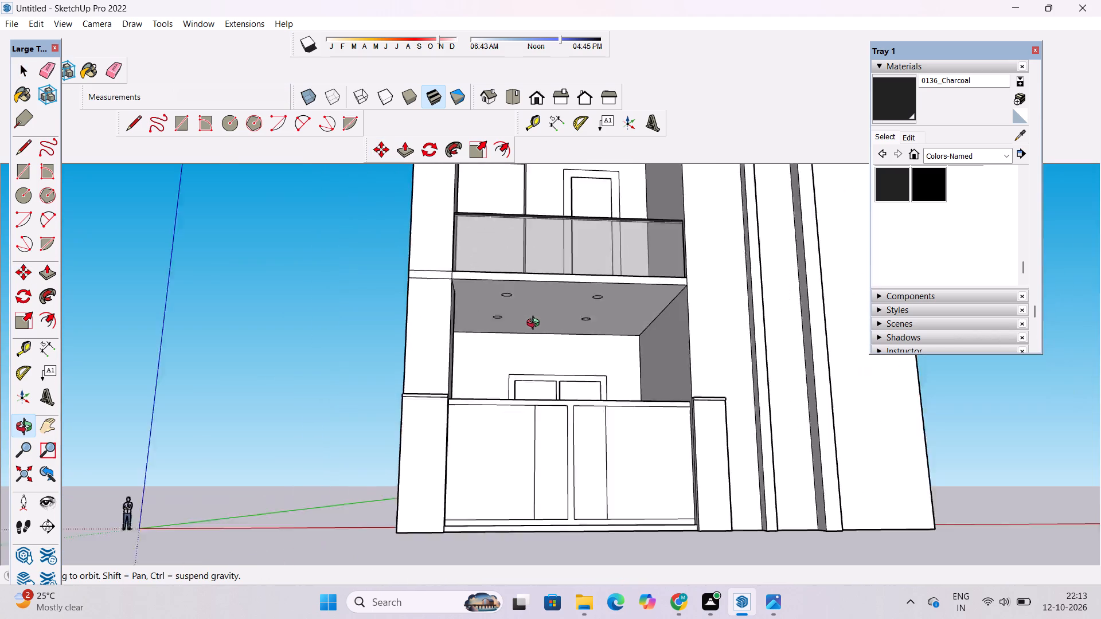
pyautogui.scroll(-2, 536, 324)
pyautogui.moveTo(555, 303); pyautogui.dragTo(516, 331)
pyautogui.keyDown('shift'); pyautogui.moveTo(509, 324); pyautogui.dragTo(504, 369); pyautogui.keyUp('shift')
pyautogui.scroll(-3, 512, 328)
pyautogui.keyDown('shift'); pyautogui.moveTo(516, 309); pyautogui.dragTo(526, 445); pyautogui.keyUp('shift')
pyautogui.moveTo(559, 377); pyautogui.dragTo(547, 278)
pyautogui.scroll(5, 518, 279)
pyautogui.keyDown('shift'); pyautogui.moveTo(521, 277); pyautogui.dragTo(518, 307); pyautogui.keyUp('shift')
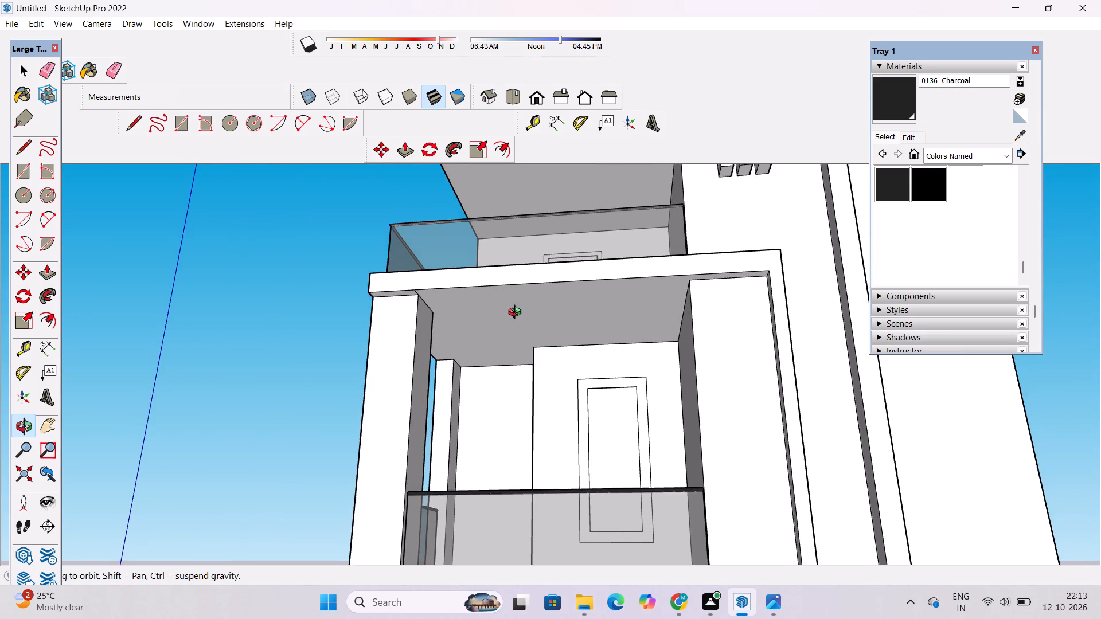
pyautogui.moveTo(517, 314); pyautogui.dragTo(518, 306)
pyautogui.moveTo(494, 327); pyautogui.dragTo(514, 303)
pyautogui.scroll(3, 516, 314)
pyautogui.keyDown('shift'); pyautogui.moveTo(514, 324); pyautogui.dragTo(477, 326); pyautogui.keyUp('shift')
pyautogui.click(478, 325)
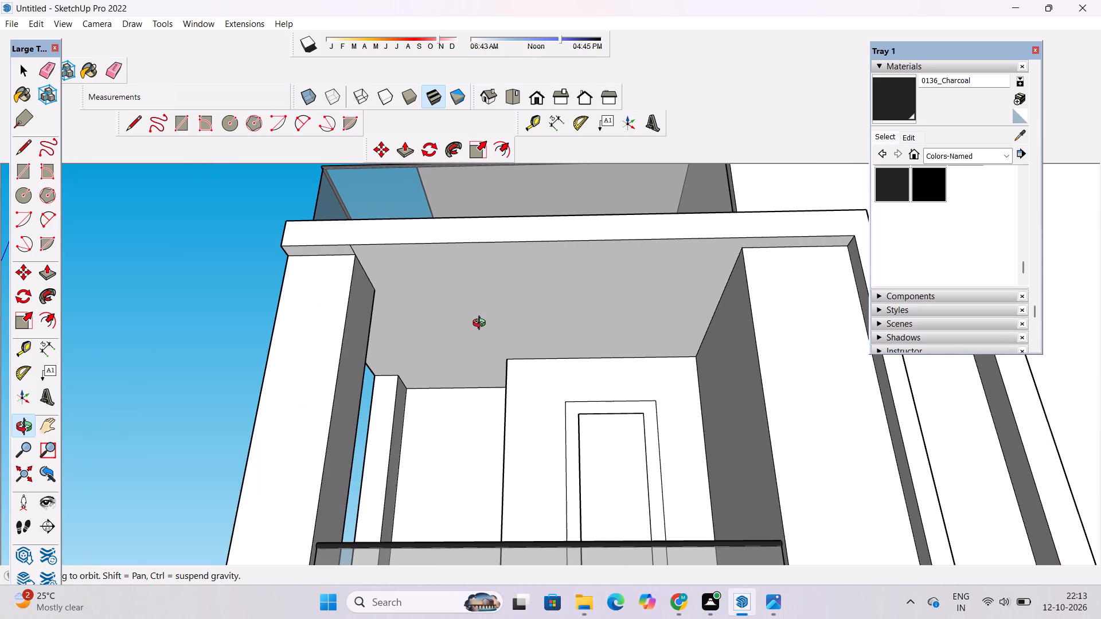
pyautogui.keyDown('shift'); pyautogui.click(482, 324); pyautogui.keyUp('shift')
pyautogui.press('c')
pyautogui.scroll(4, 444, 292)
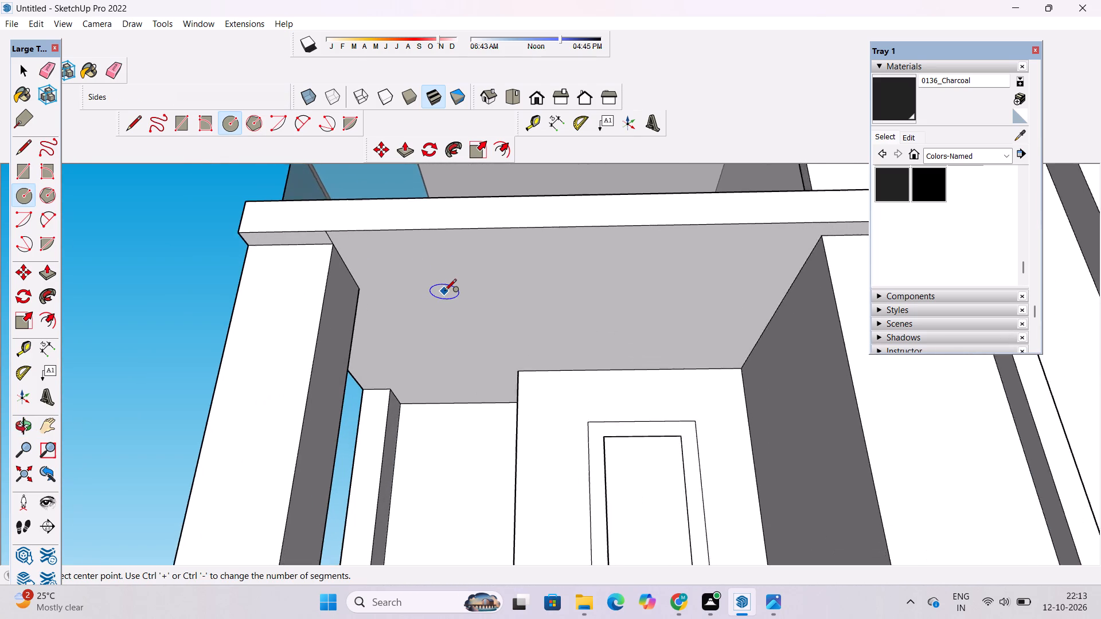
pyautogui.click(451, 275)
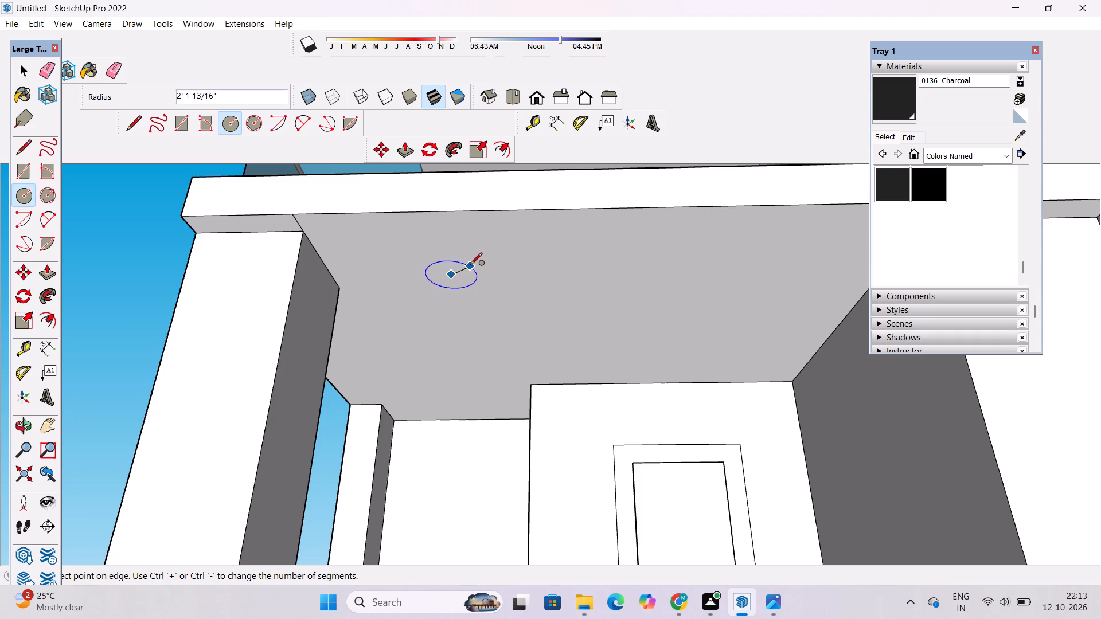
pyautogui.write("1'")
pyautogui.press('Return')
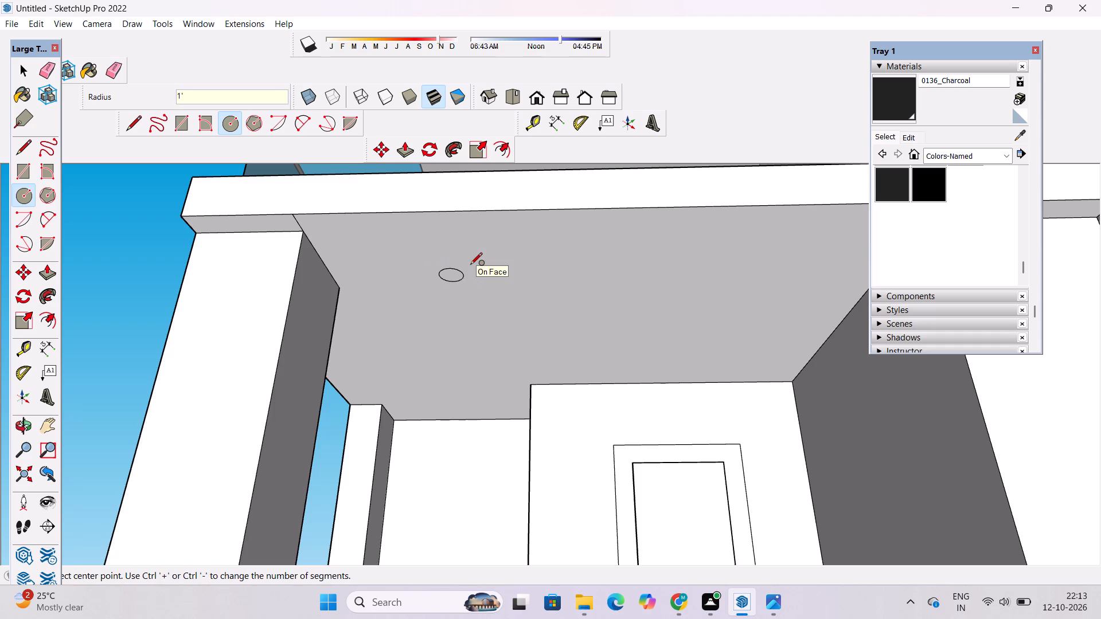
# Copy the first-floor balcony ceiling circle and its face about 20' 11" across the ceiling along its front edge.
pyautogui.press('space')
pyautogui.doubleClick(455, 273)
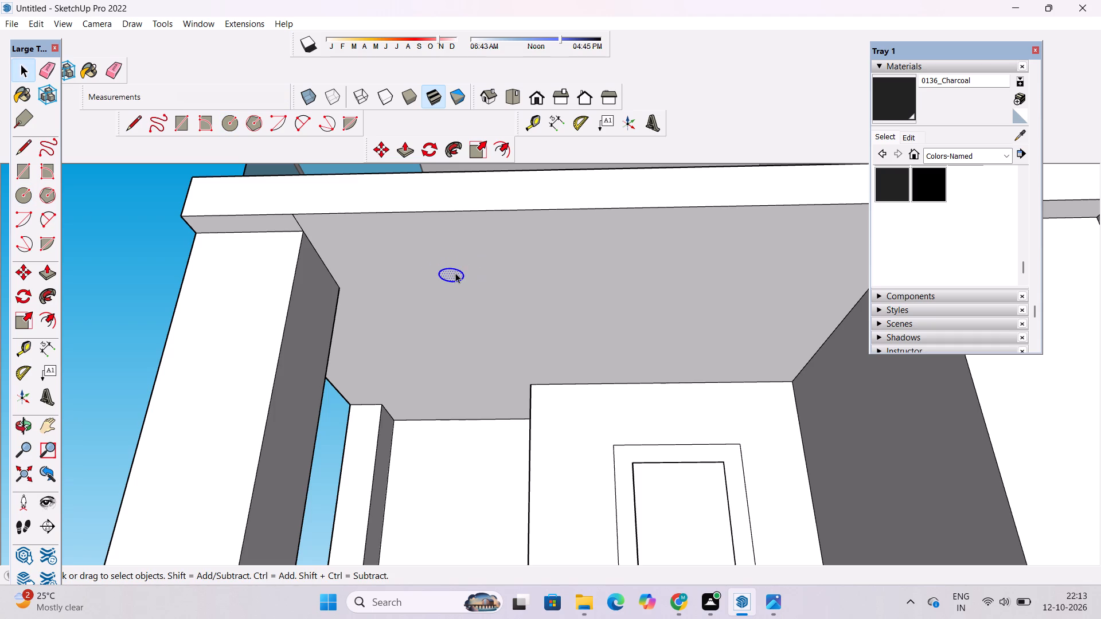
pyautogui.press('m')
pyautogui.click(439, 275)
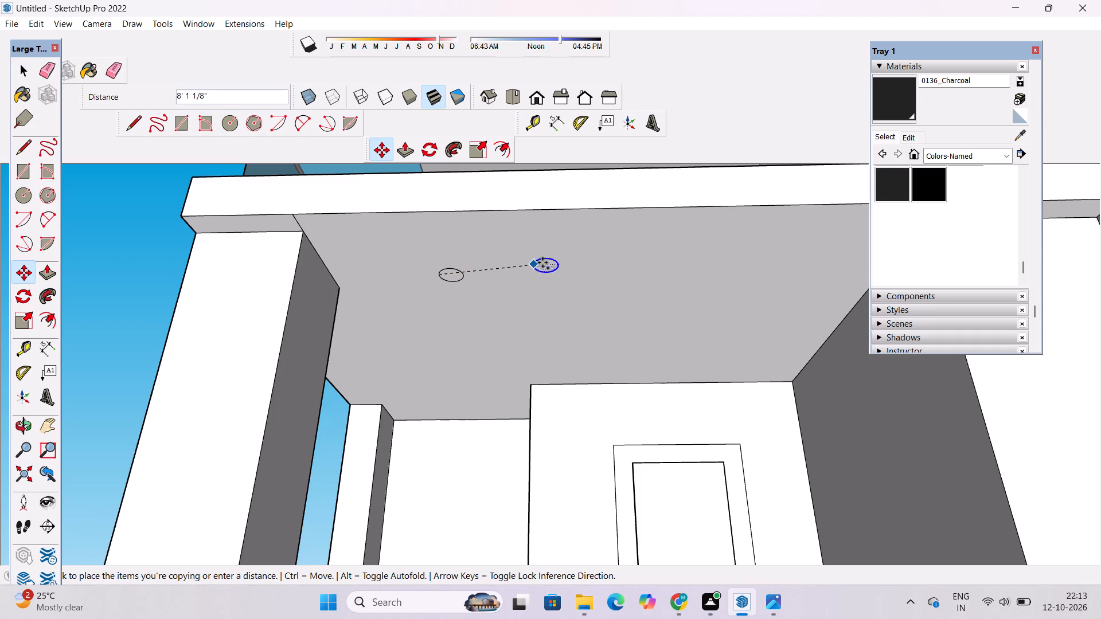
pyautogui.scroll(-2, 555, 261)
pyautogui.click(673, 268)
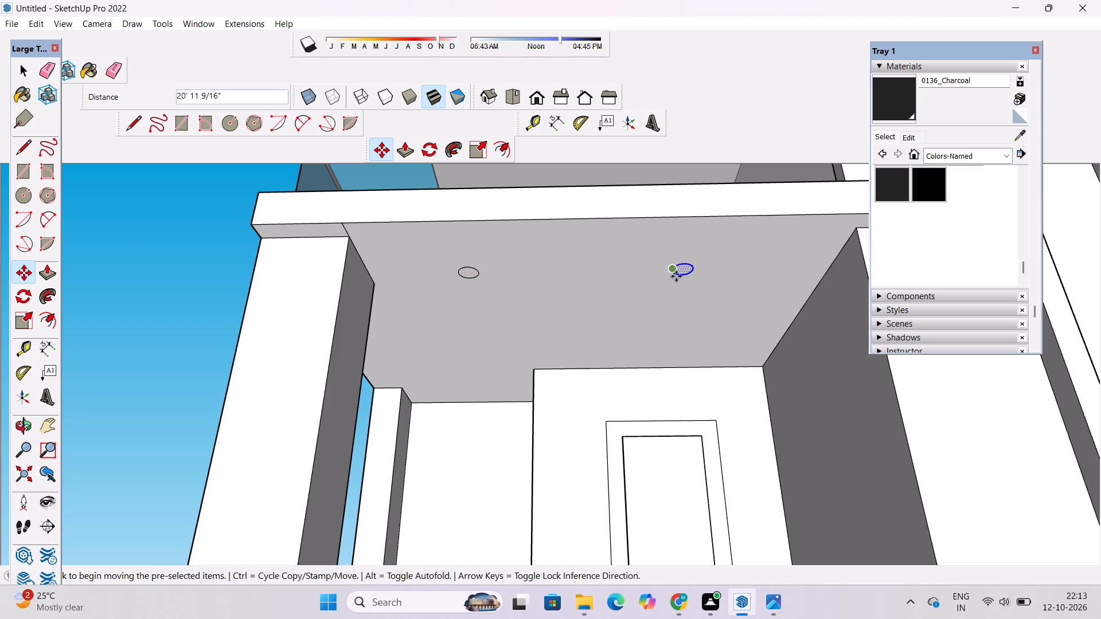
# Copy the new circle about 16' 8" toward the back wall, and that copy about 22' 5" across, completing a two-by-two layout.
pyautogui.click(681, 279)
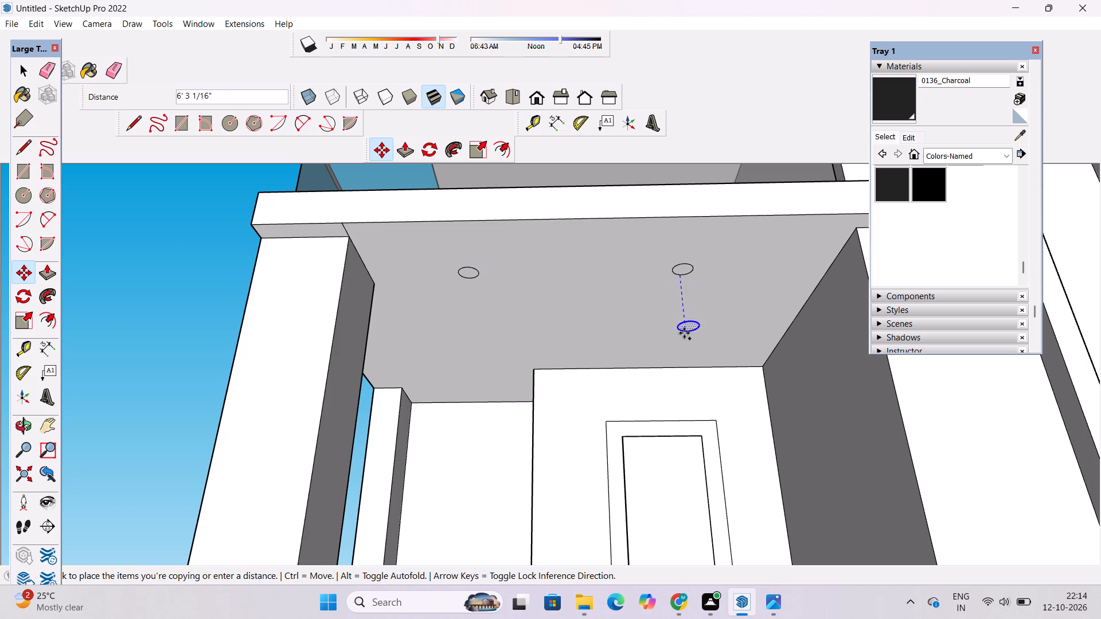
pyautogui.click(658, 348)
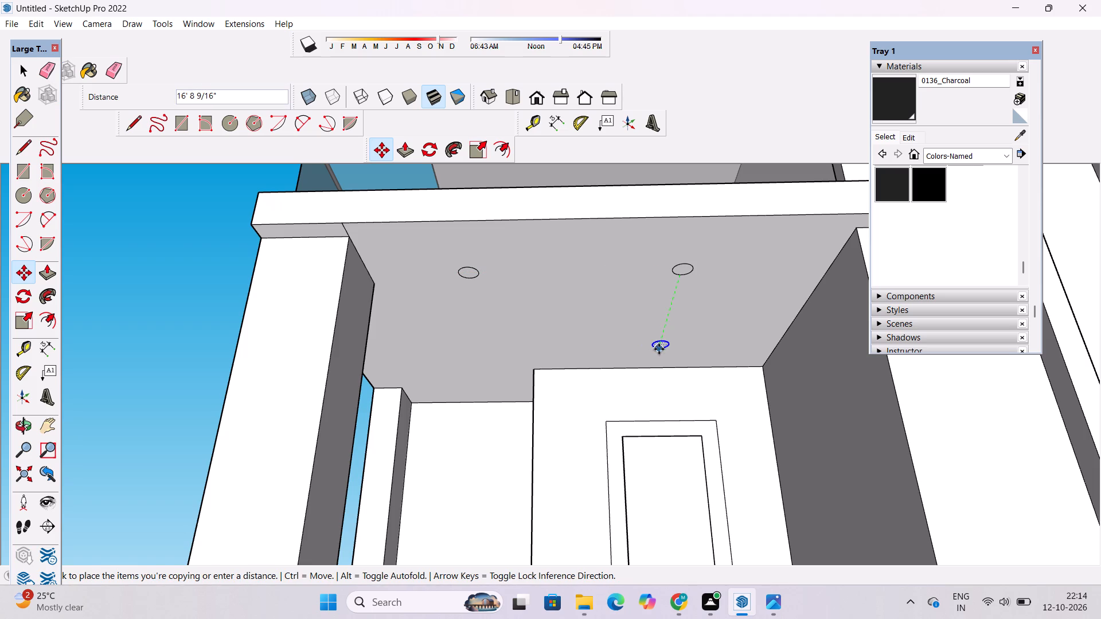
pyautogui.scroll(4, 654, 349)
pyautogui.click(655, 343)
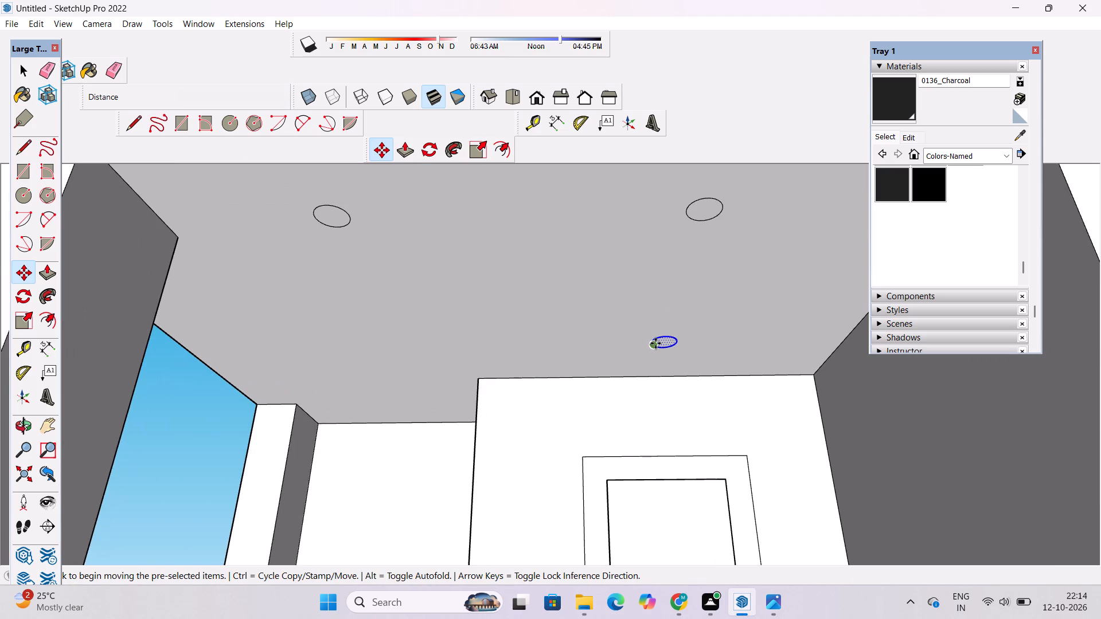
pyautogui.scroll(-3, 625, 340)
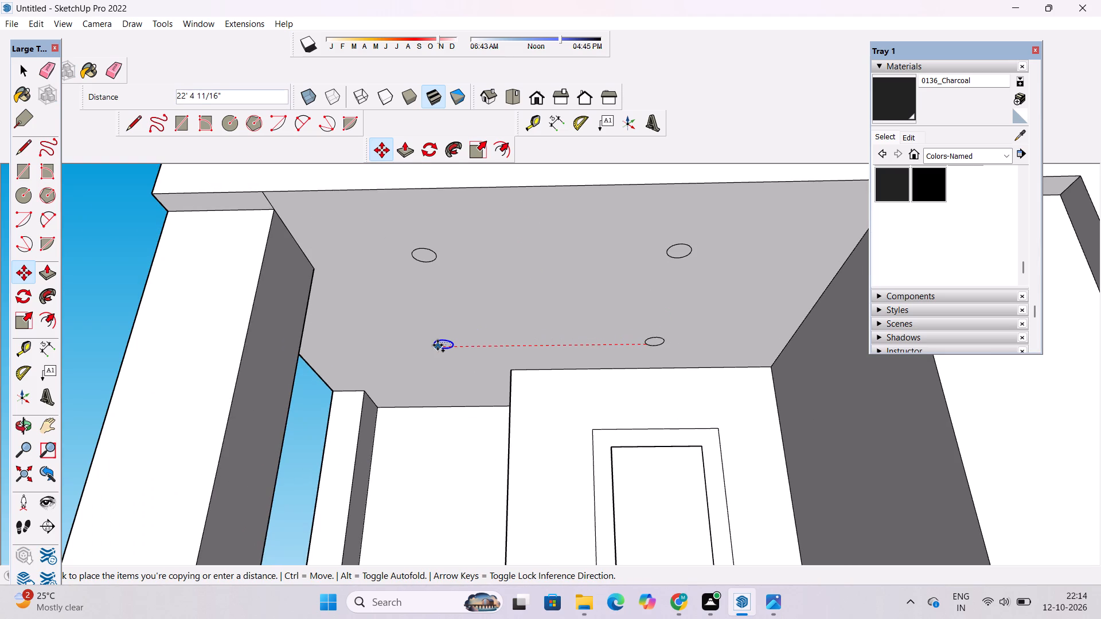
pyautogui.click(437, 348)
pyautogui.press('space')
pyautogui.click(319, 408)
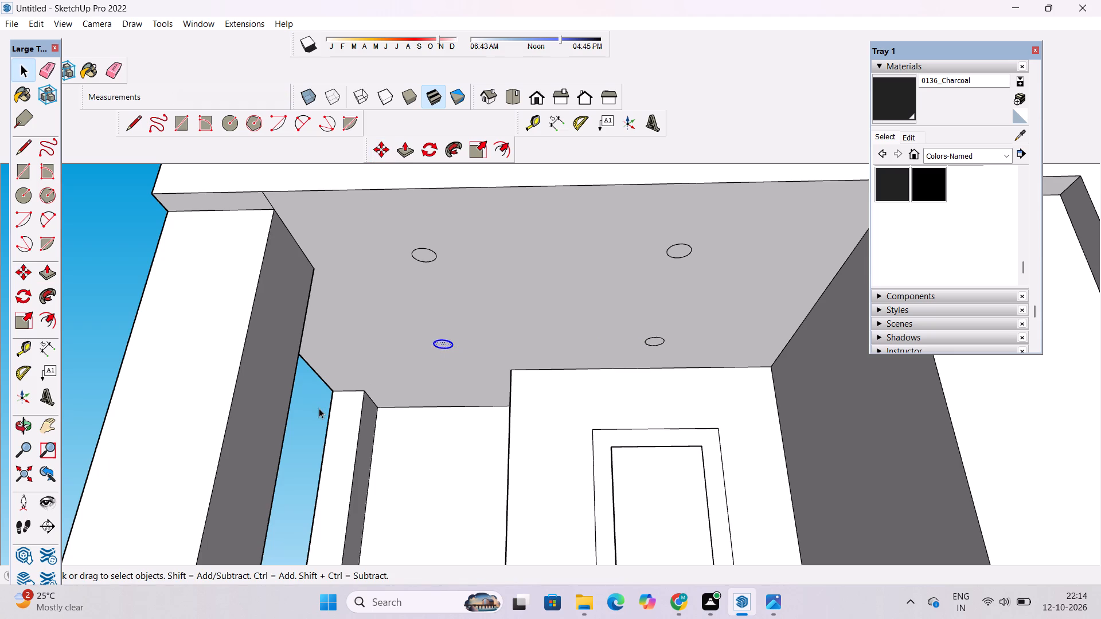
# Examine the balcony ceiling circles and the upper floors of the house from the front, the side and above.
pyautogui.press('o')
pyautogui.scroll(-7, 496, 326)
pyautogui.moveTo(518, 323); pyautogui.dragTo(536, 392)
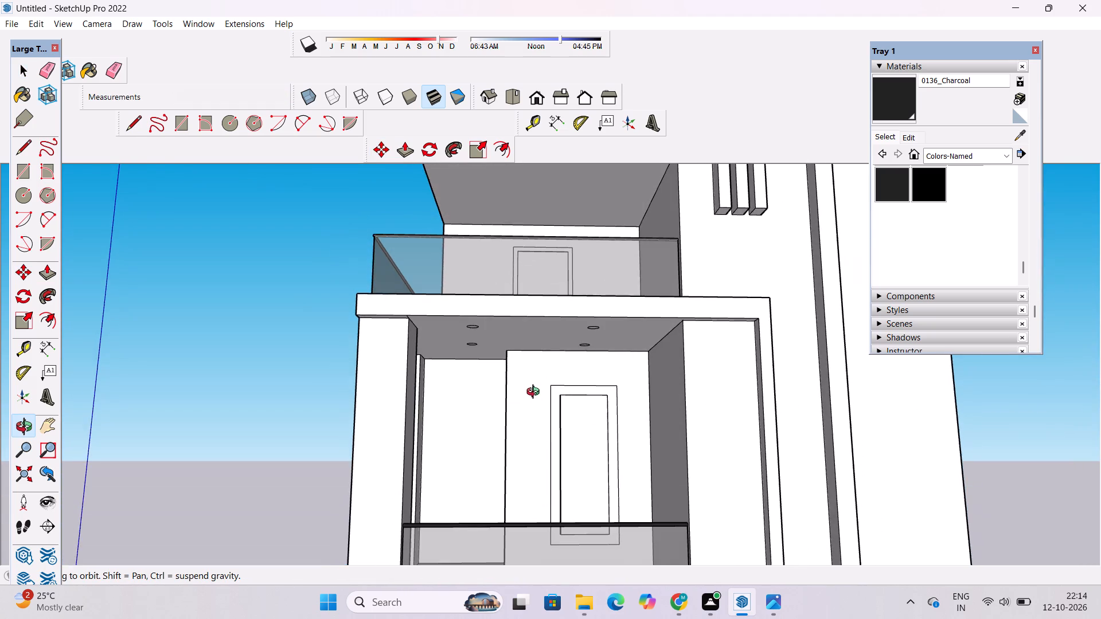
pyautogui.scroll(3, 485, 394)
pyautogui.moveTo(434, 391); pyautogui.dragTo(749, 333)
pyautogui.moveTo(751, 333); pyautogui.dragTo(425, 394)
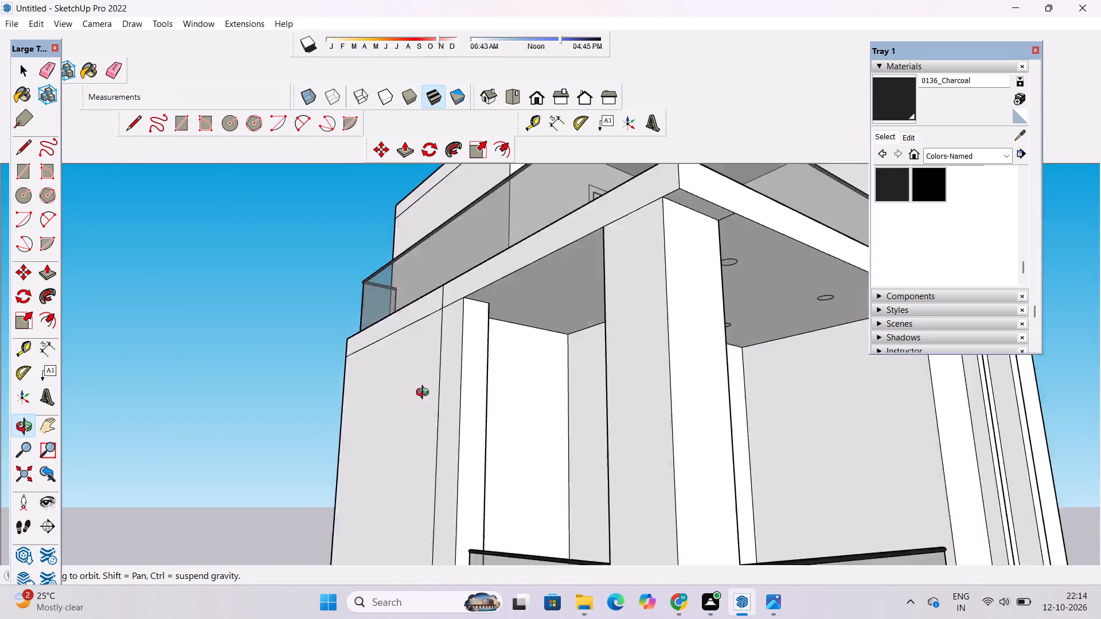
pyautogui.moveTo(425, 394); pyautogui.dragTo(404, 396)
pyautogui.scroll(-4, 407, 388)
pyautogui.keyDown('shift'); pyautogui.moveTo(460, 367); pyautogui.dragTo(487, 410); pyautogui.keyUp('shift')
pyautogui.moveTo(489, 408); pyautogui.dragTo(484, 386)
pyautogui.keyDown('shift'); pyautogui.moveTo(483, 383); pyautogui.dragTo(516, 454); pyautogui.keyUp('shift')
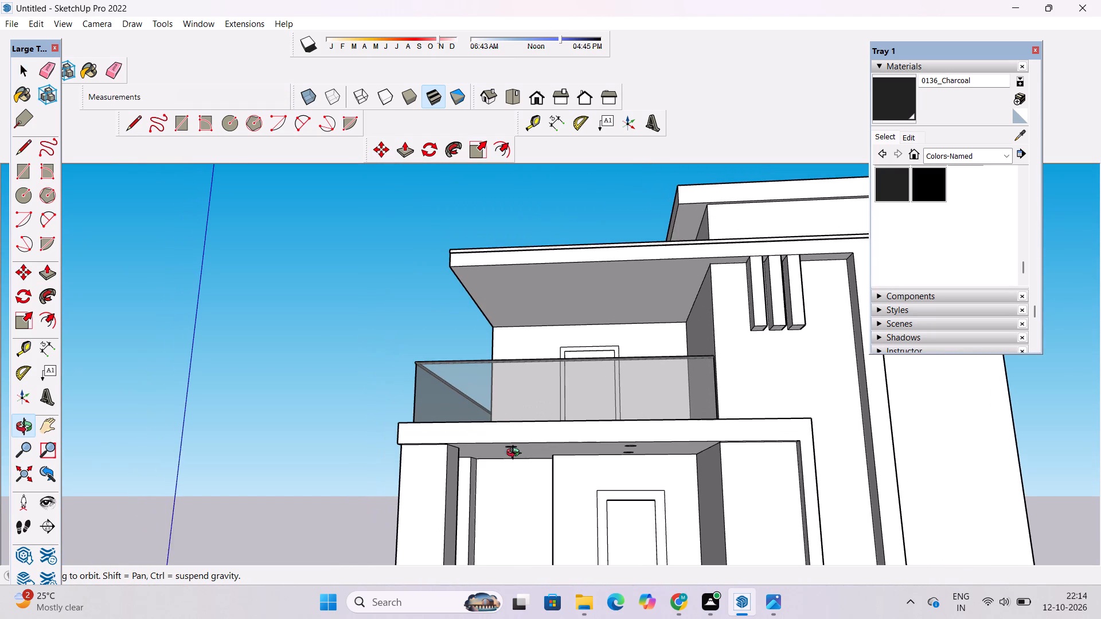
pyautogui.scroll(2, 529, 419)
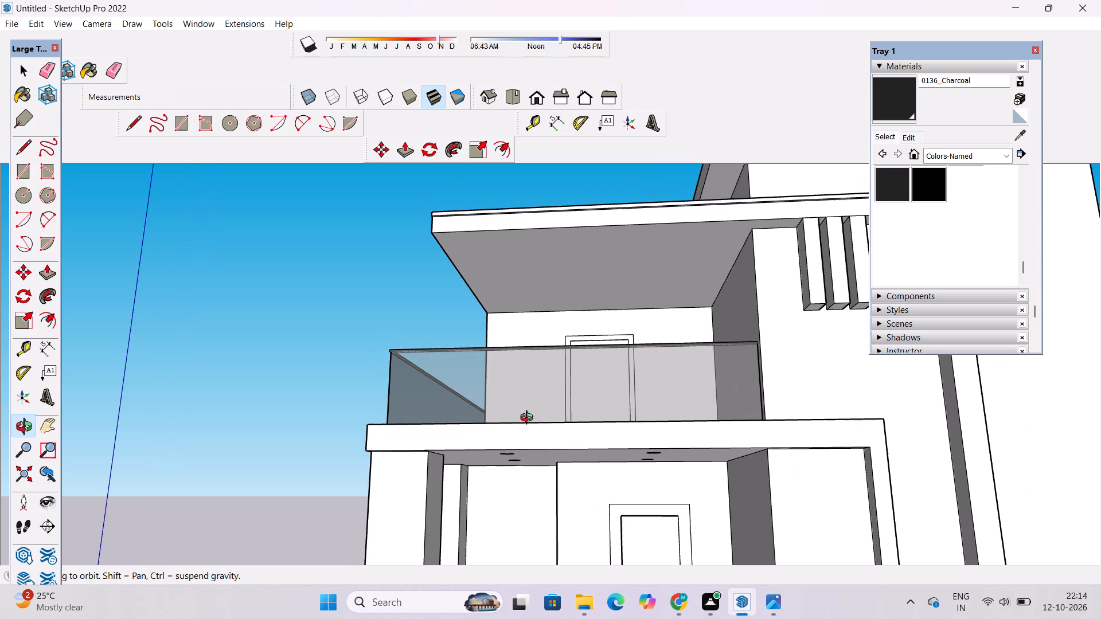
pyautogui.scroll(1, 529, 419)
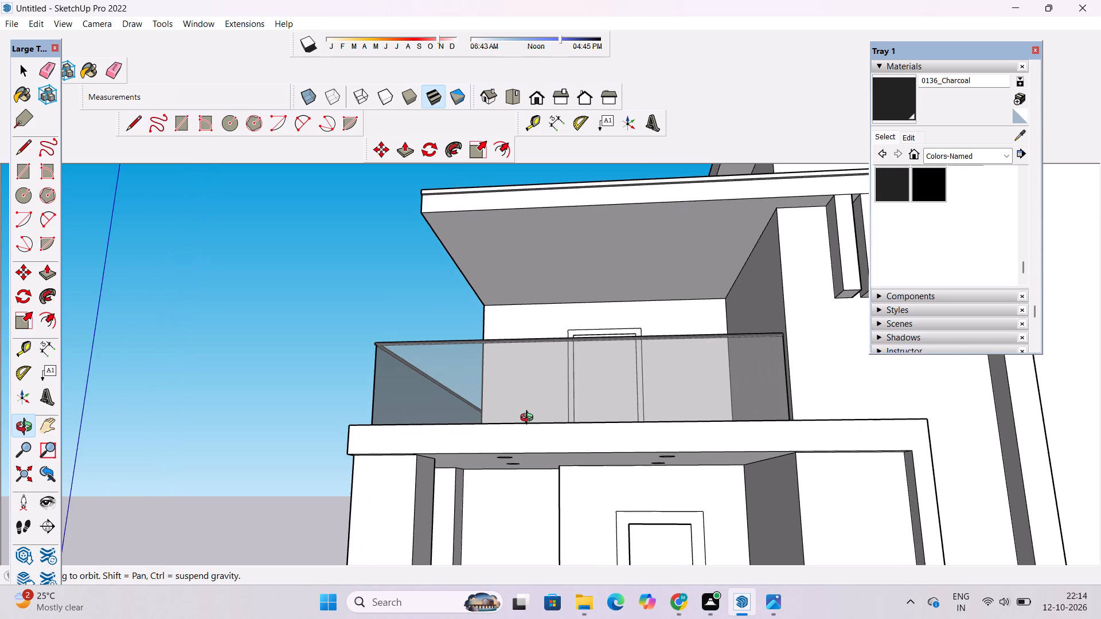
pyautogui.scroll(-2, 529, 419)
pyautogui.scroll(2, 529, 419)
pyautogui.scroll(-4, 529, 419)
pyautogui.scroll(1, 529, 416)
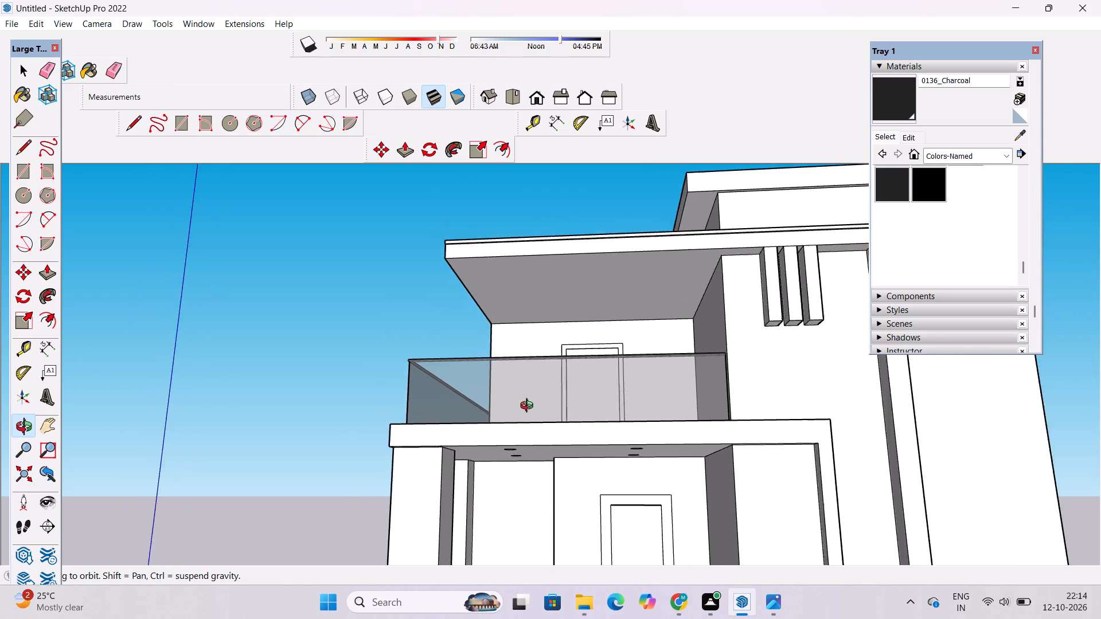
pyautogui.scroll(4, 529, 407)
pyautogui.scroll(-5, 532, 401)
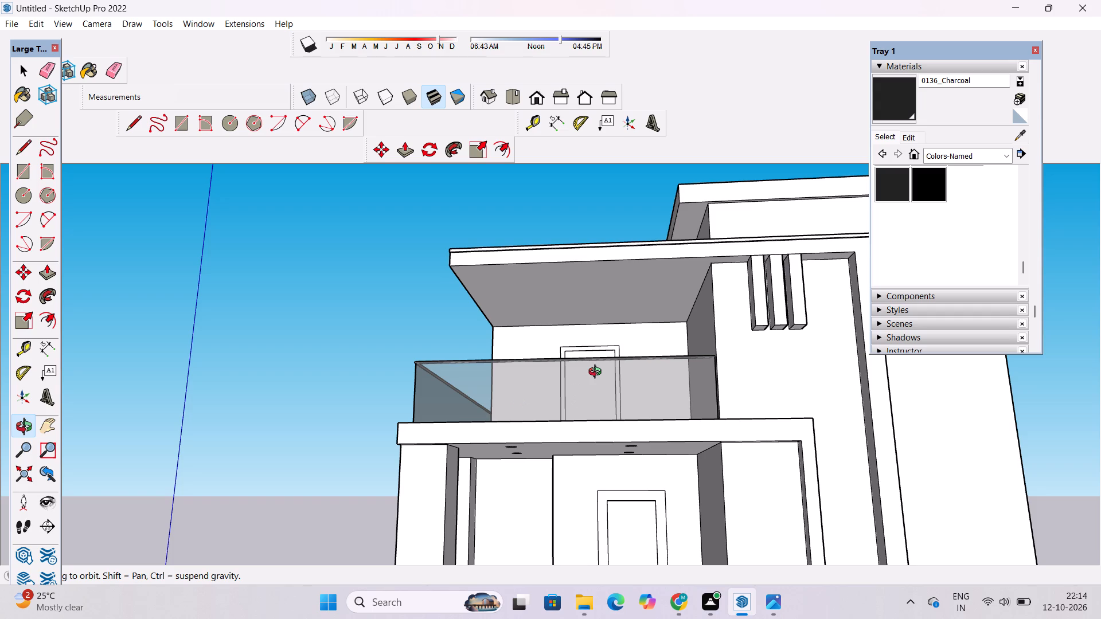
pyautogui.scroll(-6, 424, 199)
pyautogui.moveTo(485, 235); pyautogui.dragTo(532, 393)
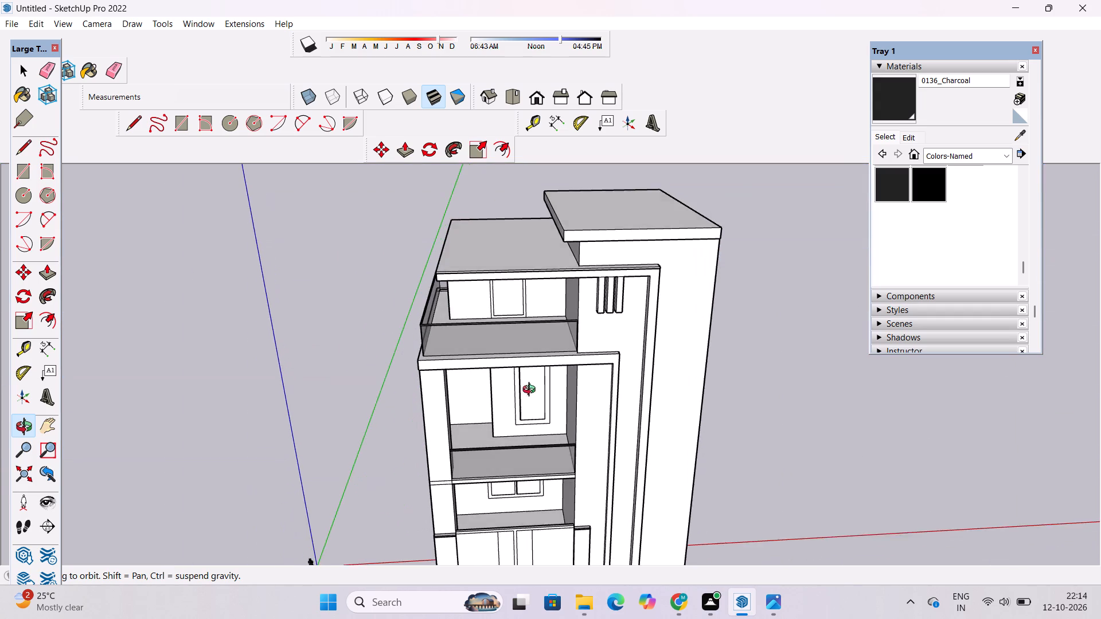
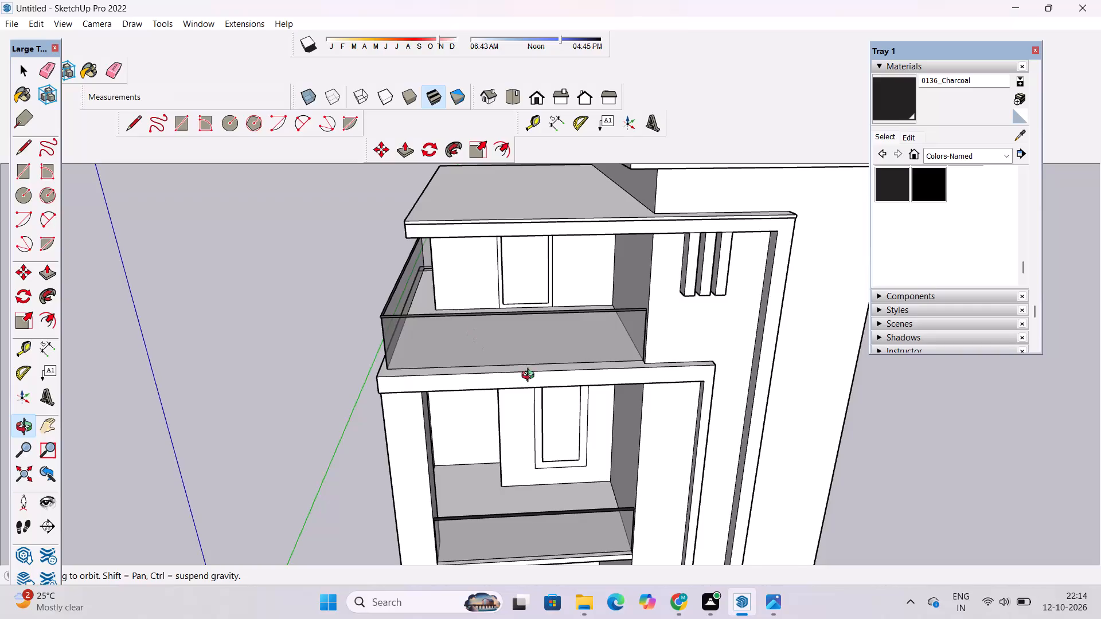
# Draw a circle with a 1' radius on the top-floor balcony ceiling, near its front left corner.
pyautogui.keyDown('shift'); pyautogui.moveTo(542, 242); pyautogui.dragTo(547, 338); pyautogui.keyUp('shift')
pyautogui.moveTo(546, 339); pyautogui.dragTo(506, 313)
pyautogui.scroll(7, 507, 310)
pyautogui.moveTo(518, 328); pyautogui.dragTo(515, 289)
pyautogui.moveTo(514, 289); pyautogui.dragTo(506, 332)
pyautogui.scroll(-3, 506, 333)
pyautogui.moveTo(506, 318); pyautogui.dragTo(506, 306)
pyautogui.click(506, 306)
pyautogui.click(506, 311)
pyautogui.press('c')
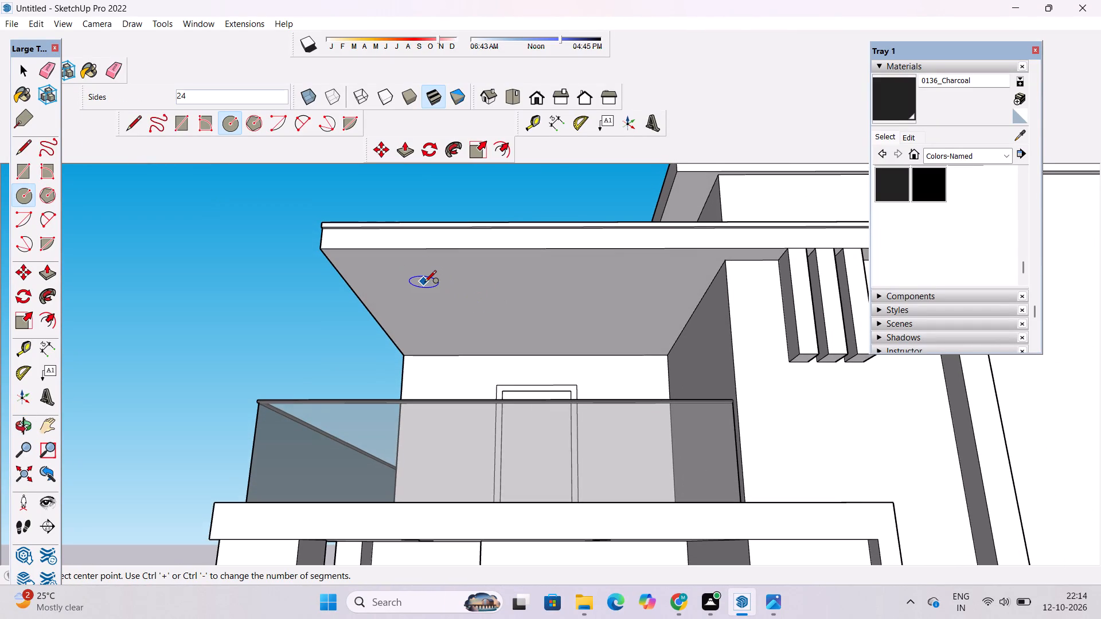
pyautogui.click(440, 283)
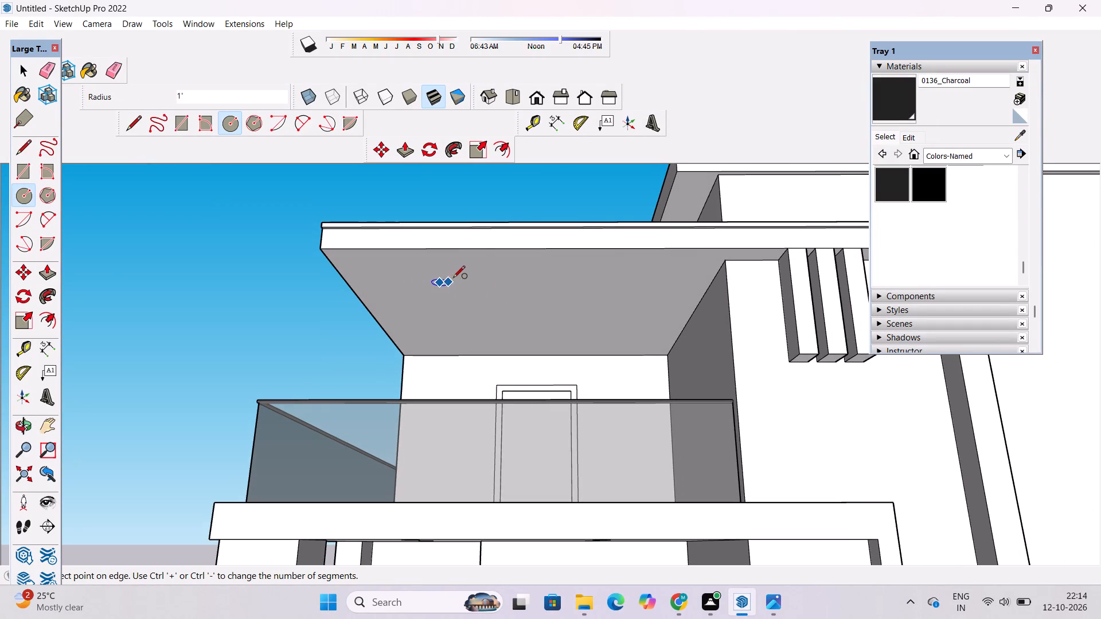
pyautogui.write("1'")
pyautogui.press('Return')
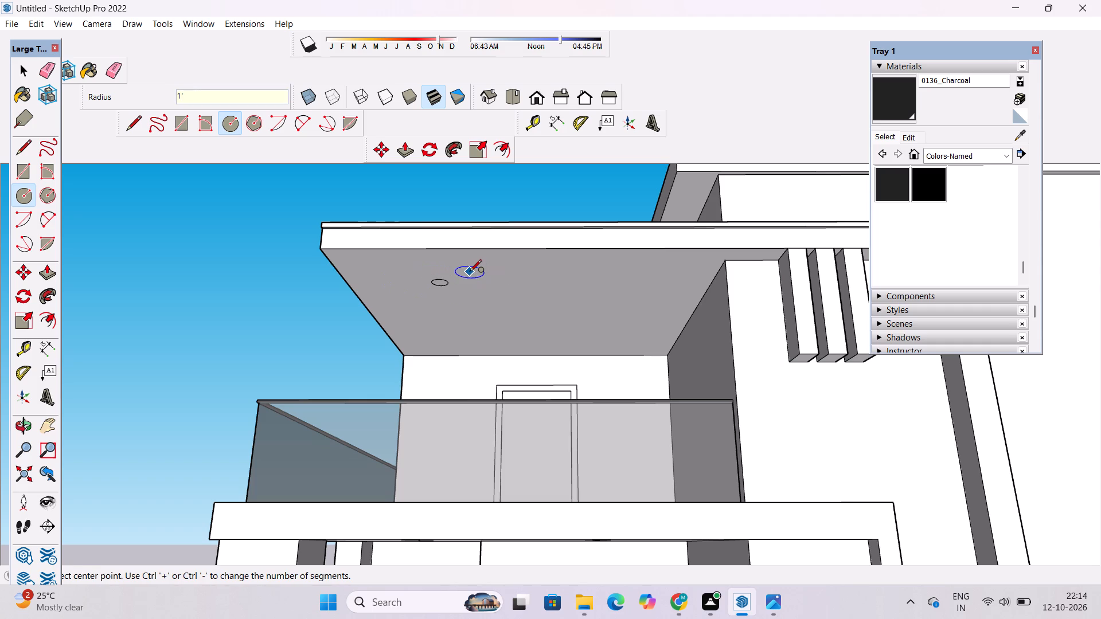
# Copy the top-floor balcony ceiling circle and its face about 18' 6" across the ceiling along its front edge.
pyautogui.press('space')
pyautogui.scroll(11, 458, 276)
pyautogui.doubleClick(422, 288)
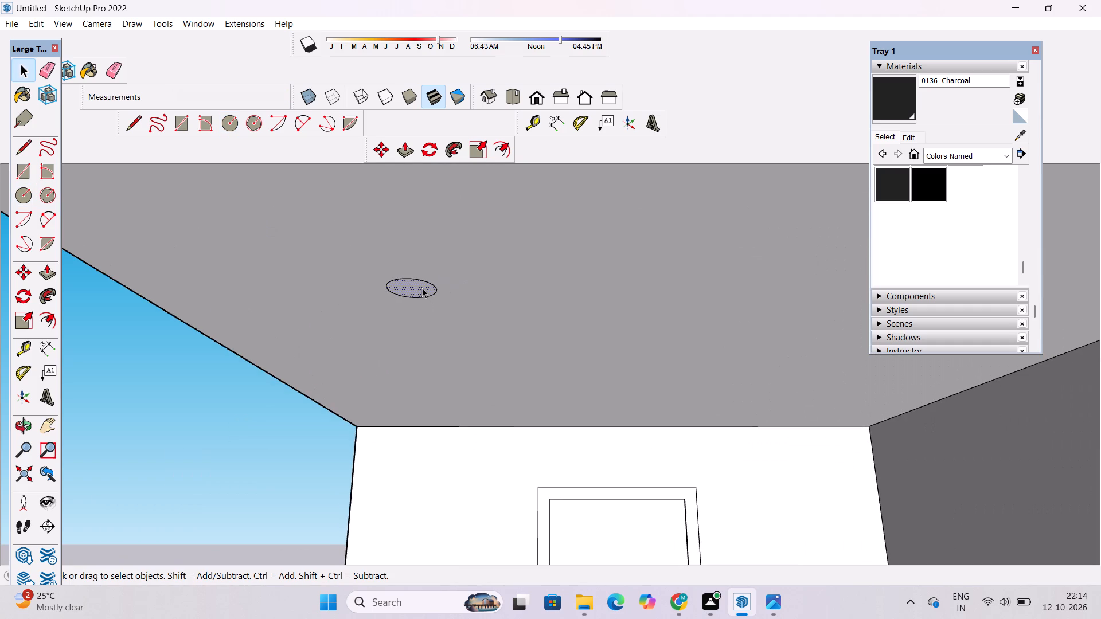
pyautogui.press('m')
pyautogui.scroll(-2, 421, 288)
pyautogui.click(433, 290)
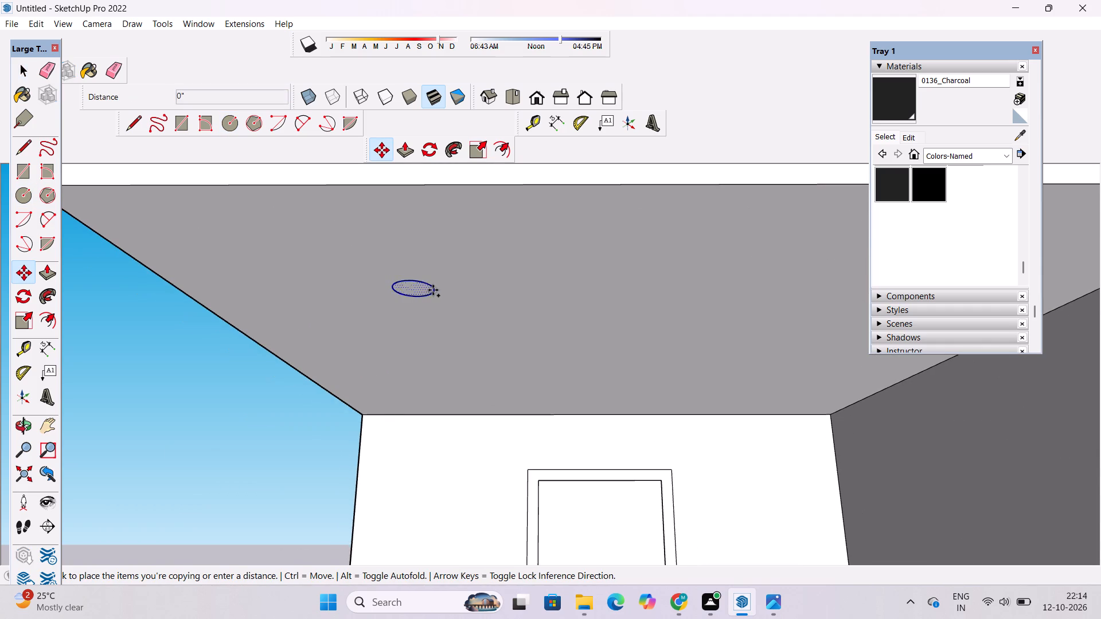
pyautogui.scroll(-7, 433, 290)
pyautogui.click(631, 295)
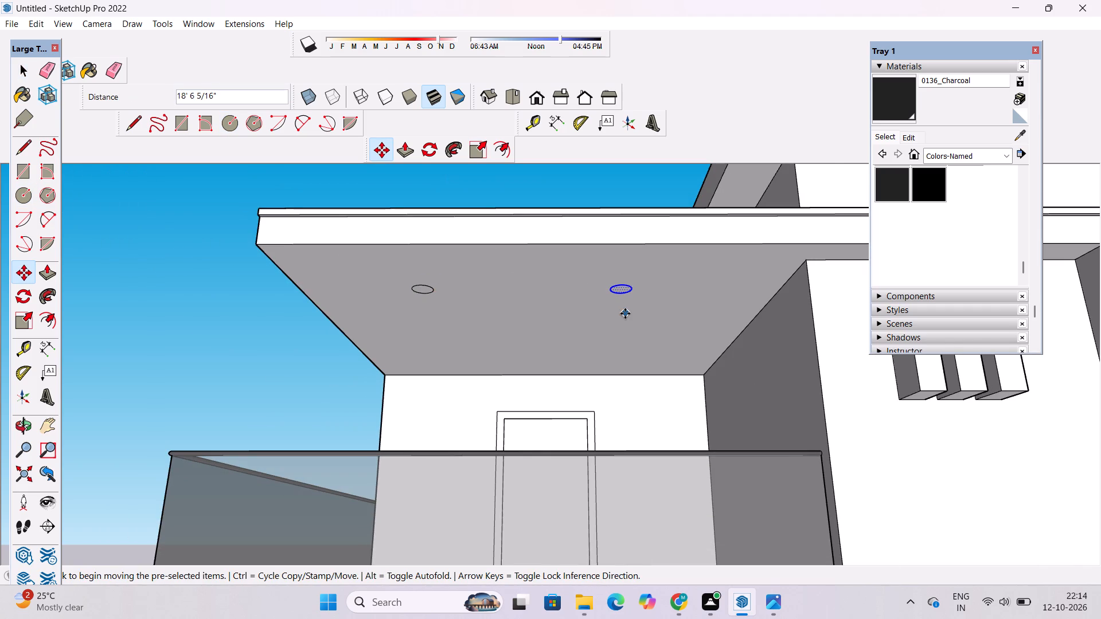
# Copy the new circle toward the back wall, and that copy across the ceiling, completing a two-by-two layout on the top-floor balcony ceiling.
pyautogui.click(622, 295)
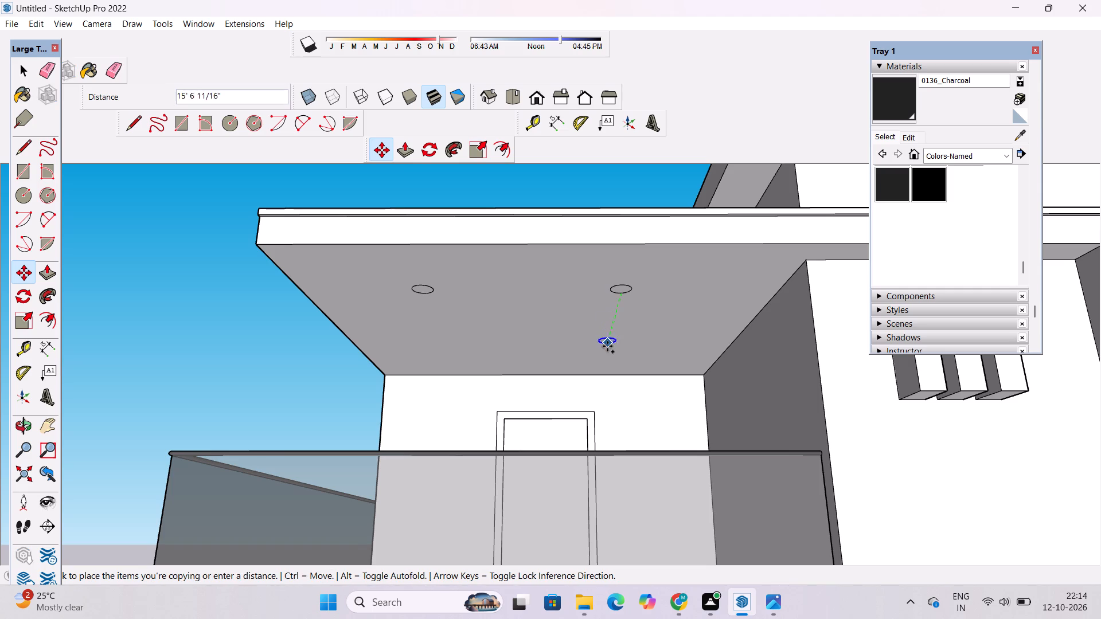
pyautogui.click(606, 350)
pyautogui.scroll(8, 596, 354)
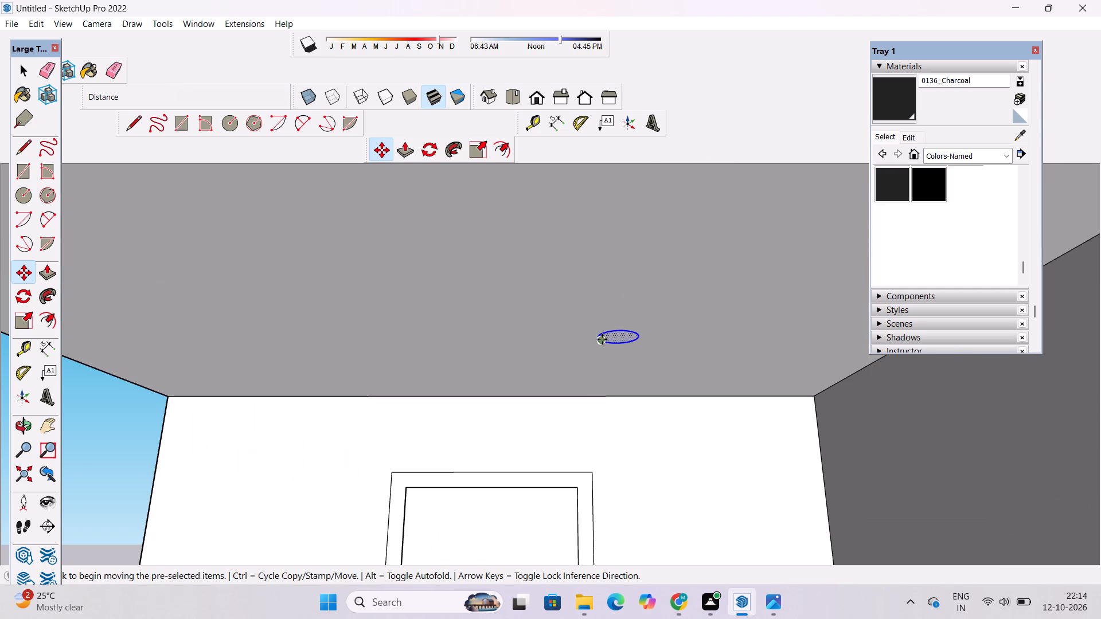
pyautogui.click(598, 339)
pyautogui.scroll(-8, 598, 339)
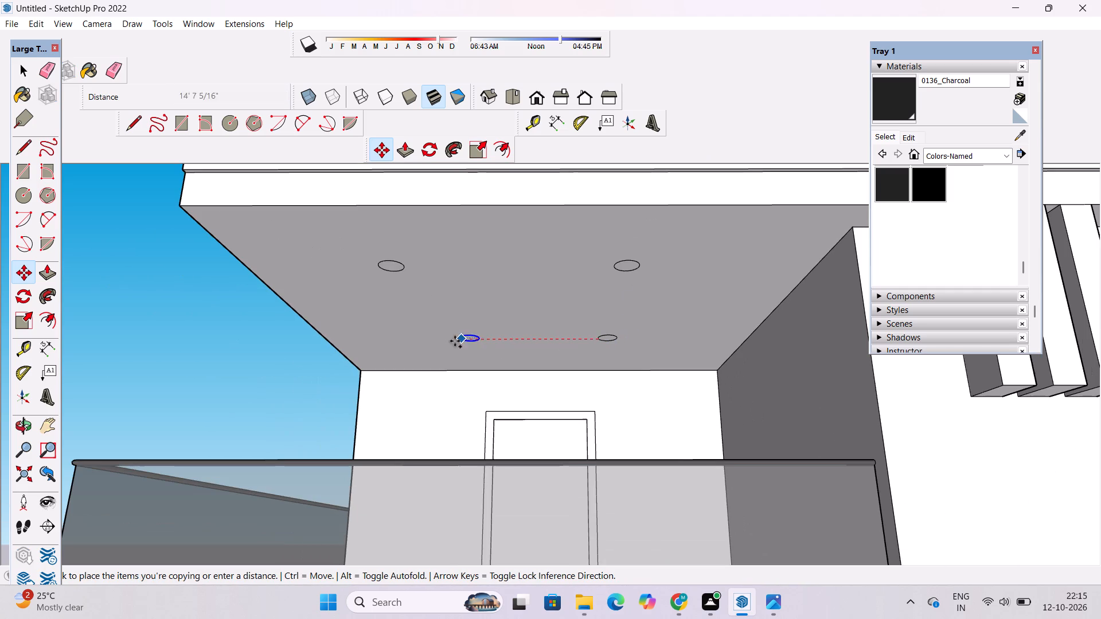
pyautogui.click(409, 336)
pyautogui.press('space')
pyautogui.click(286, 365)
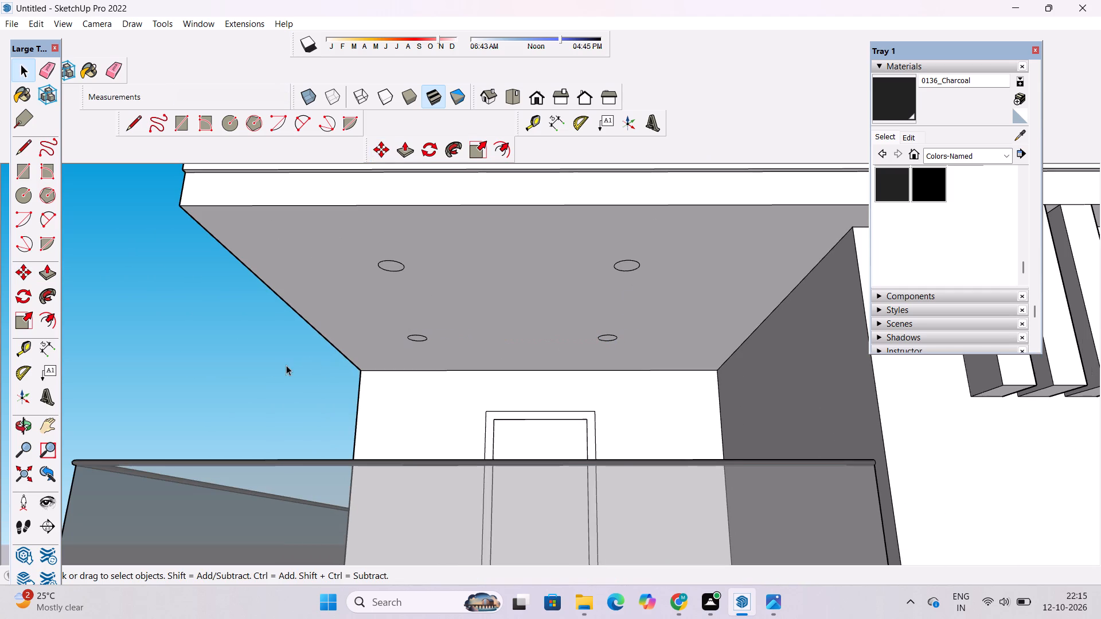
# Examine the ceiling circles on the porch and both balconies from below and from the front.
pyautogui.press('o')
pyautogui.scroll(-6, 467, 311)
pyautogui.moveTo(444, 343); pyautogui.dragTo(560, 386)
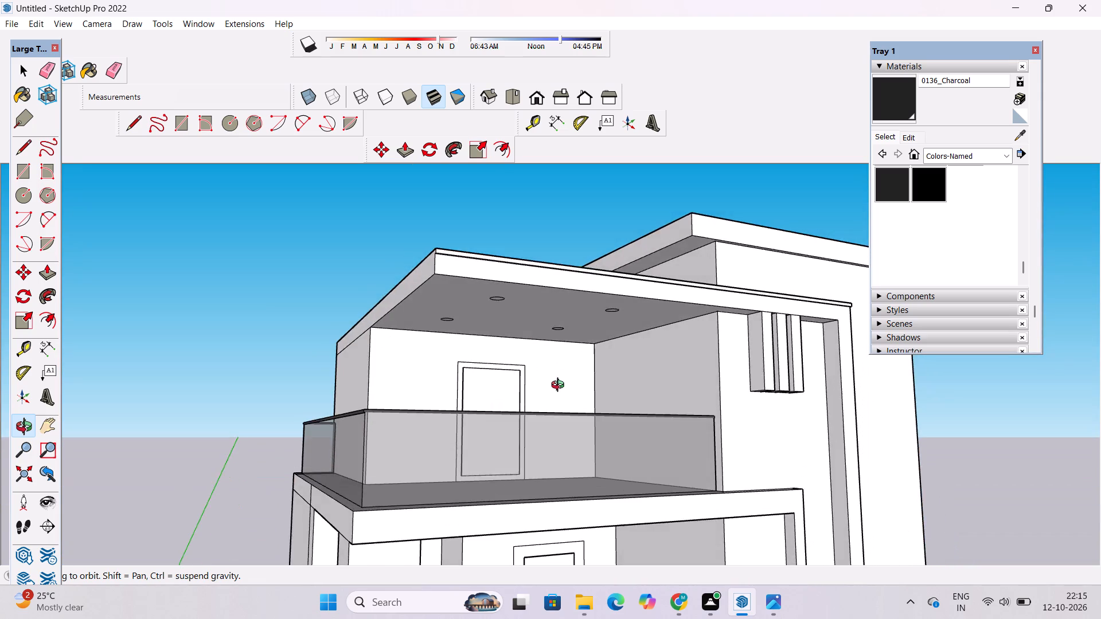
pyautogui.moveTo(554, 383); pyautogui.dragTo(542, 324)
pyautogui.scroll(-8, 536, 305)
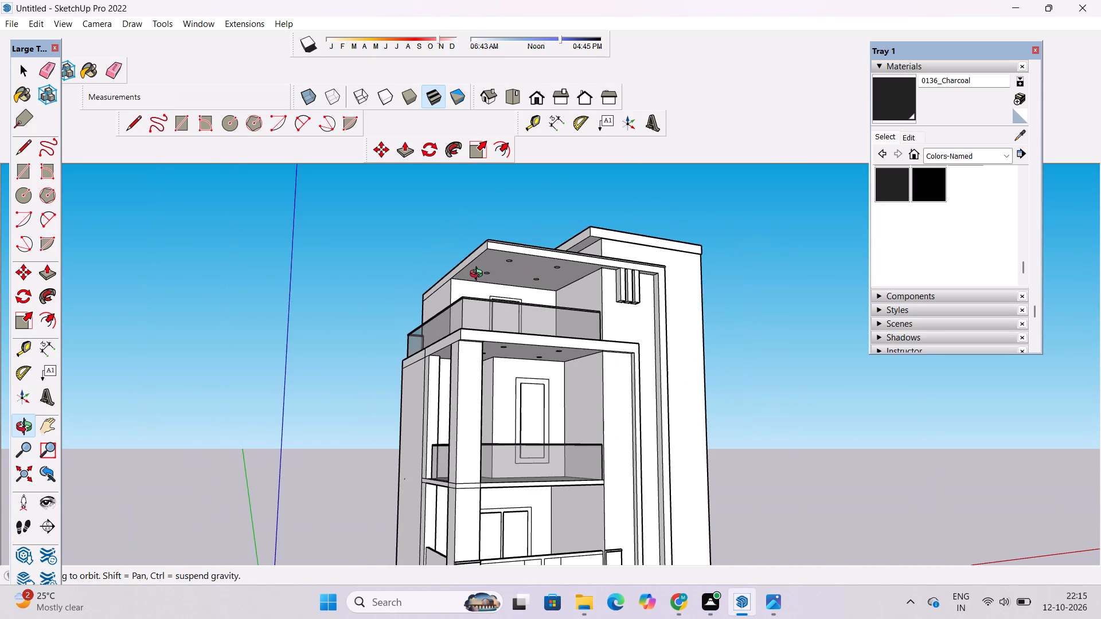
pyautogui.scroll(3, 479, 275)
pyautogui.scroll(-4, 479, 275)
pyautogui.keyDown('shift'); pyautogui.moveTo(467, 316); pyautogui.dragTo(473, 285); pyautogui.keyUp('shift')
pyautogui.moveTo(475, 285); pyautogui.dragTo(423, 299)
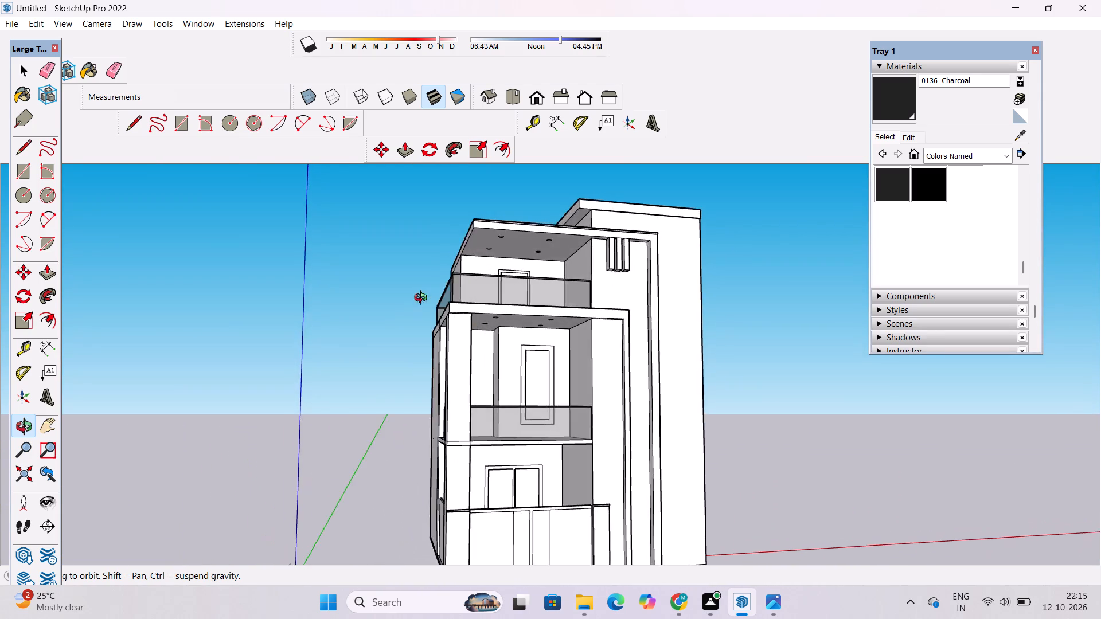
pyautogui.moveTo(512, 353); pyautogui.dragTo(459, 296)
pyautogui.moveTo(542, 438); pyautogui.dragTo(518, 328)
pyautogui.moveTo(518, 328); pyautogui.dragTo(471, 322)
pyautogui.keyDown('shift'); pyautogui.moveTo(473, 319); pyautogui.dragTo(498, 362); pyautogui.keyUp('shift')
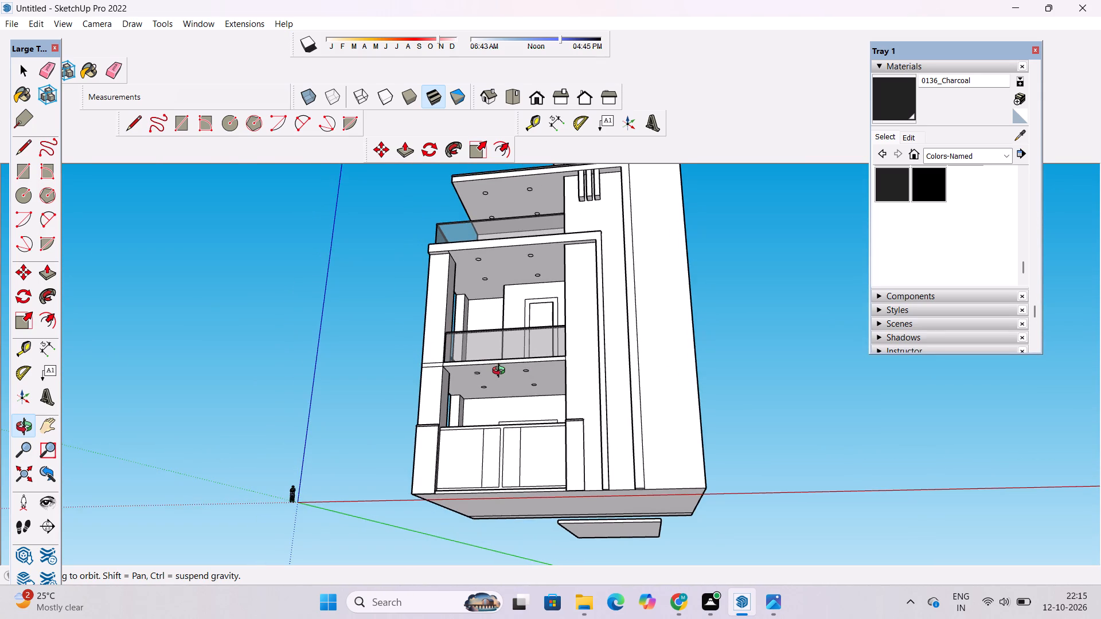
pyautogui.scroll(-1, 501, 372)
pyautogui.keyDown('shift'); pyautogui.moveTo(501, 372); pyautogui.dragTo(511, 414); pyautogui.keyUp('shift')
pyautogui.scroll(3, 516, 413)
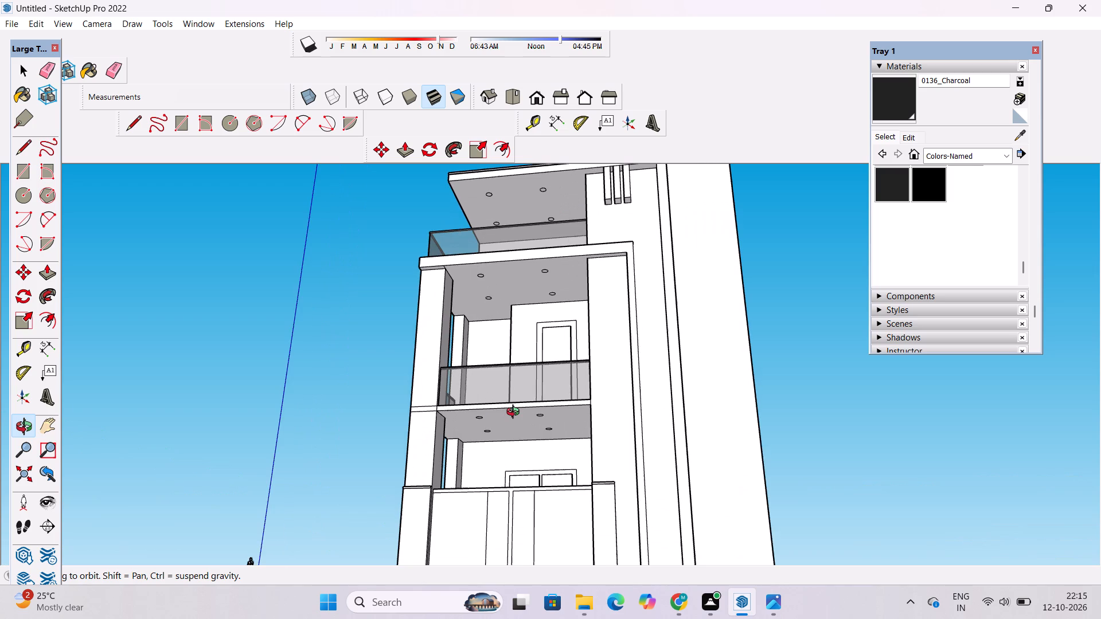
pyautogui.scroll(1, 516, 413)
pyautogui.scroll(-2, 516, 413)
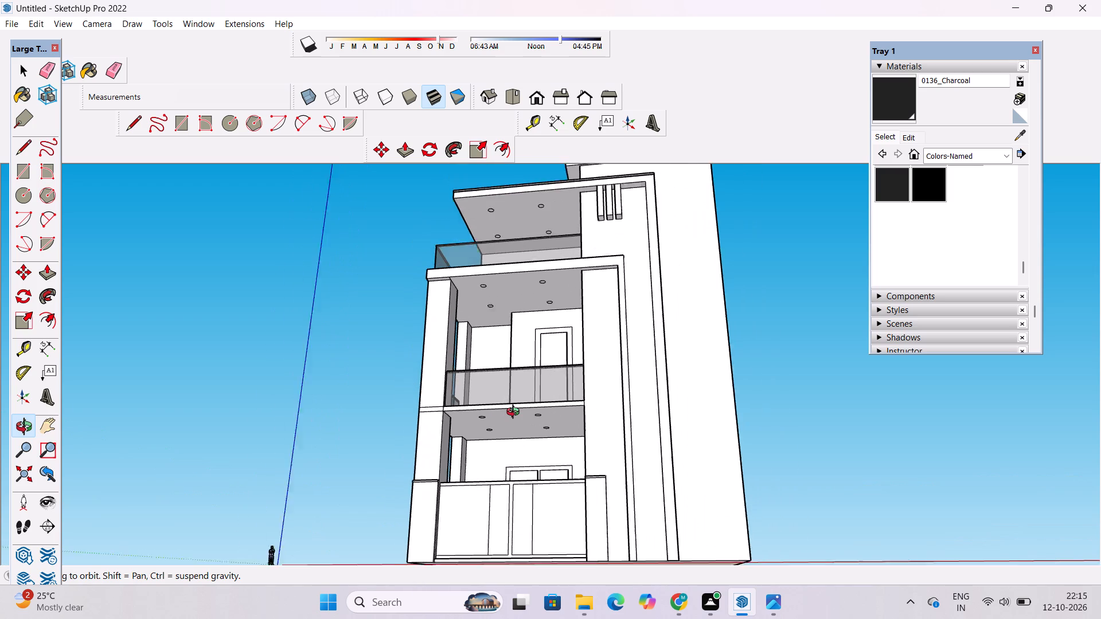
pyautogui.scroll(-1, 516, 413)
pyautogui.scroll(2, 516, 413)
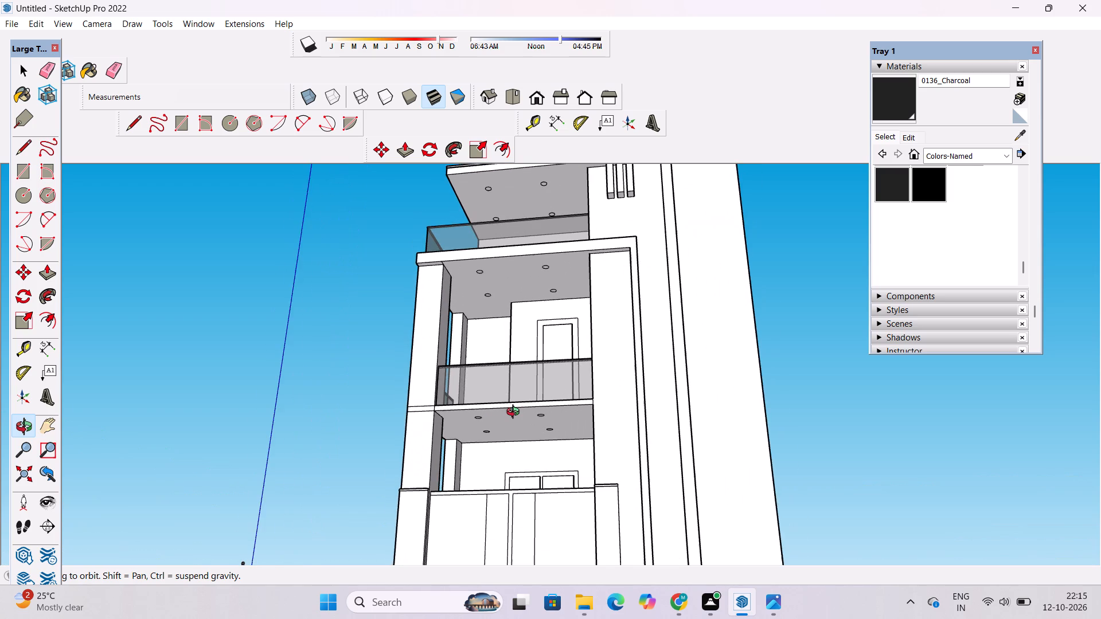
pyautogui.scroll(-3, 516, 413)
pyautogui.scroll(3, 516, 413)
pyautogui.scroll(-3, 516, 413)
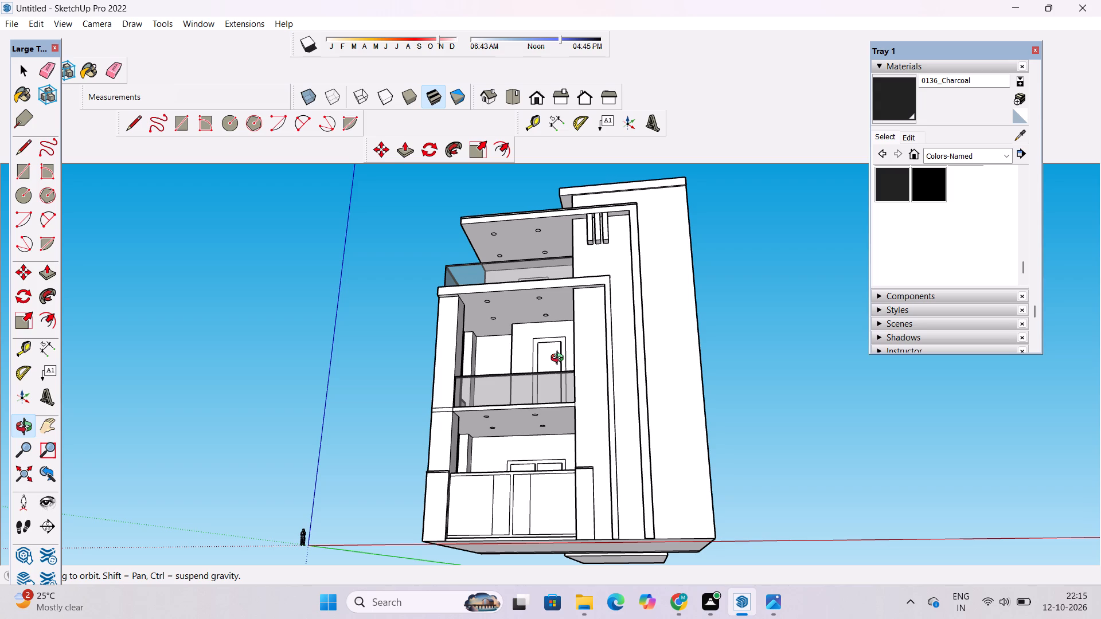
pyautogui.scroll(2, 556, 354)
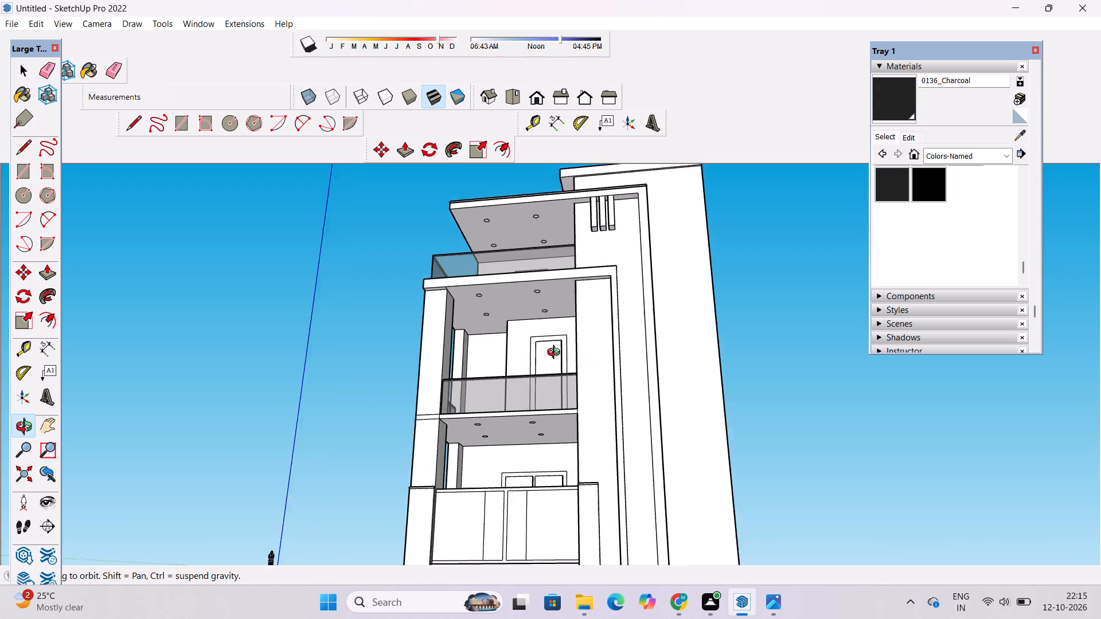
pyautogui.scroll(3, 556, 354)
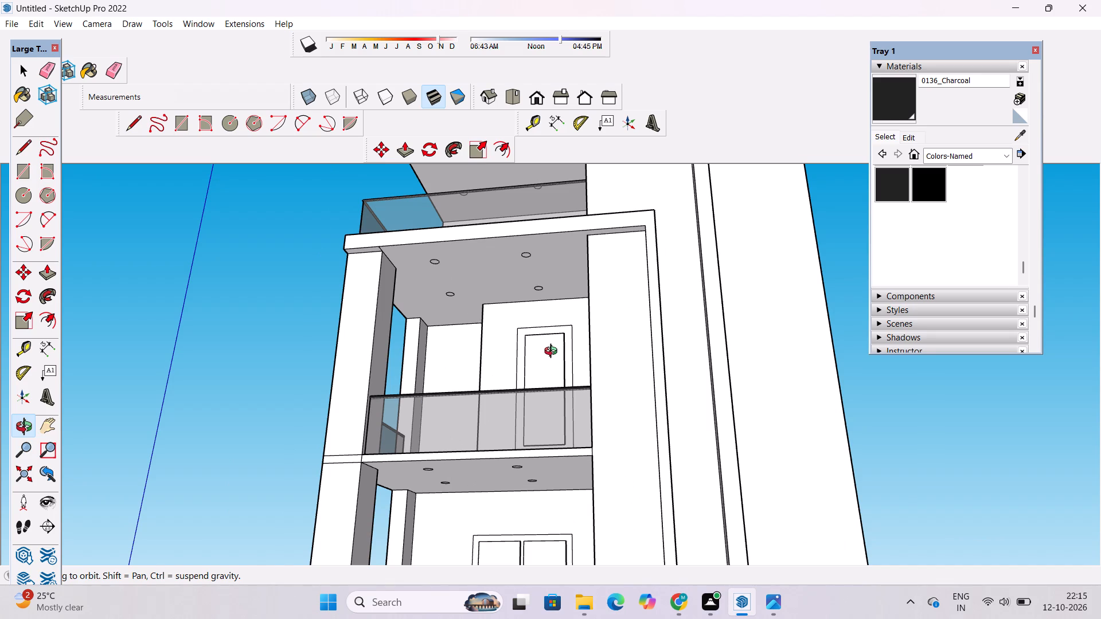
pyautogui.scroll(-2, 546, 363)
pyautogui.scroll(1, 545, 364)
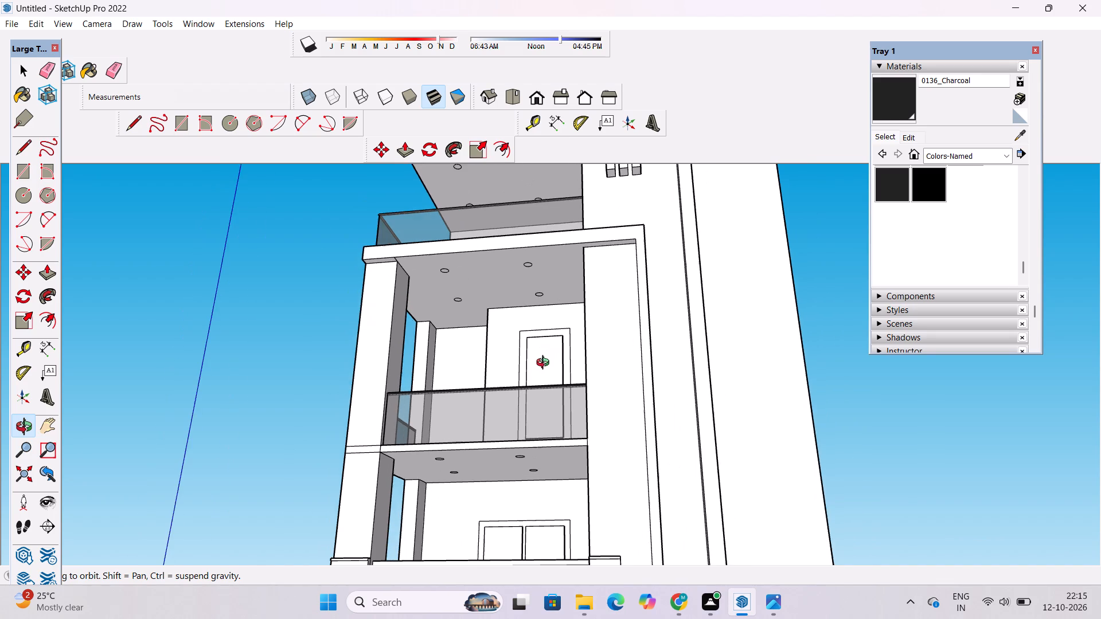
pyautogui.scroll(1, 545, 364)
pyautogui.scroll(-1, 537, 366)
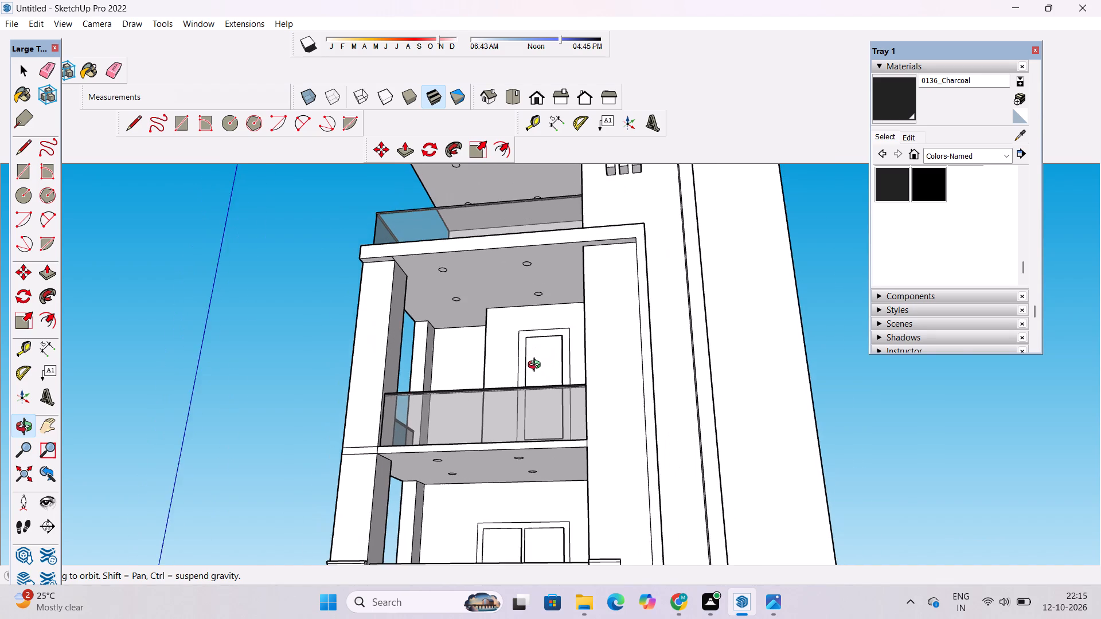
pyautogui.scroll(-1, 537, 366)
pyautogui.scroll(4, 537, 366)
pyautogui.scroll(-4, 537, 366)
pyautogui.scroll(3, 537, 366)
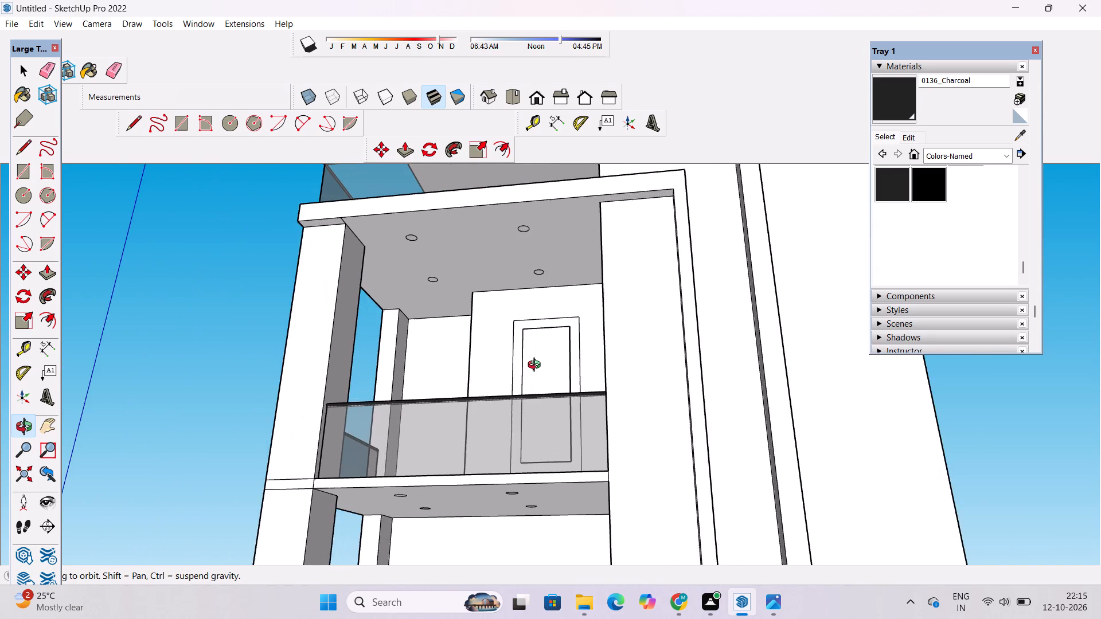
pyautogui.scroll(-4, 537, 366)
pyautogui.scroll(4, 537, 366)
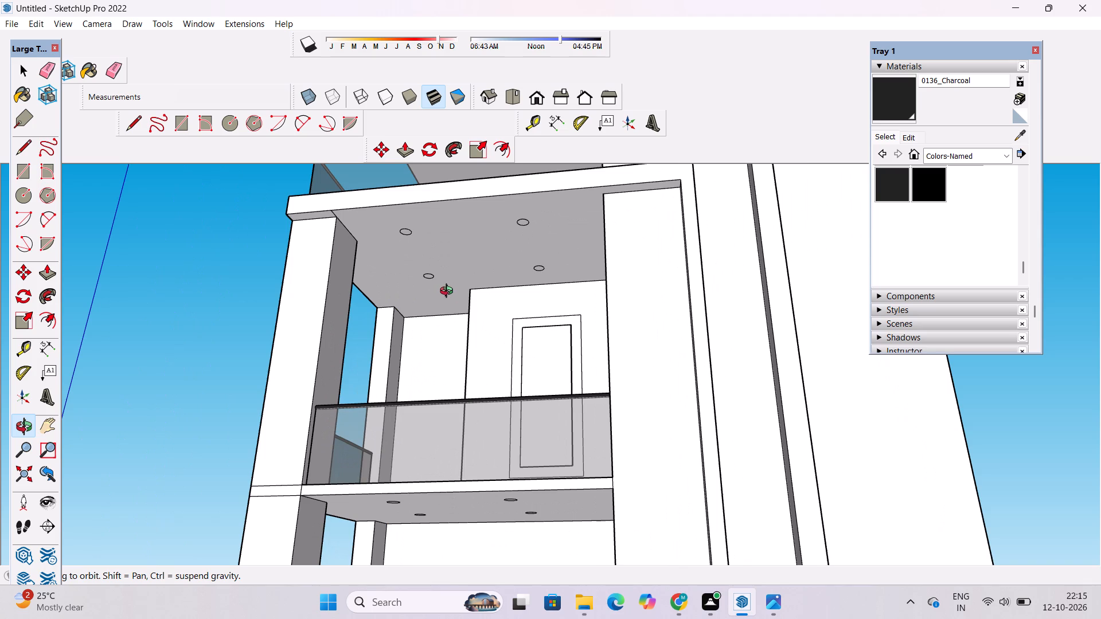
# Examine the whole house from the front, the side and above, including the balconies, frames and roof slabs.
pyautogui.moveTo(416, 294); pyautogui.dragTo(502, 268)
pyautogui.moveTo(506, 286); pyautogui.dragTo(424, 313)
pyautogui.scroll(-5, 430, 301)
pyautogui.moveTo(473, 280); pyautogui.dragTo(538, 340)
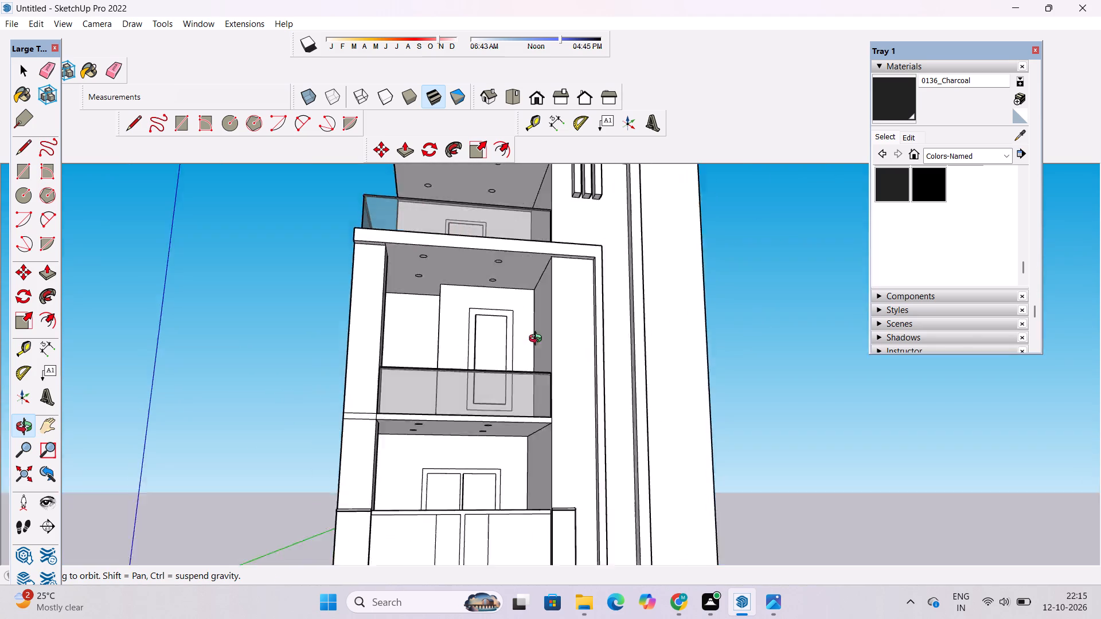
pyautogui.moveTo(538, 340); pyautogui.dragTo(544, 354)
pyautogui.moveTo(544, 355); pyautogui.dragTo(534, 338)
pyautogui.moveTo(533, 336); pyautogui.dragTo(529, 399)
pyautogui.scroll(-6, 529, 386)
pyautogui.keyDown('shift'); pyautogui.moveTo(532, 431); pyautogui.dragTo(533, 358); pyautogui.keyUp('shift')
pyautogui.moveTo(582, 318); pyautogui.dragTo(383, 379)
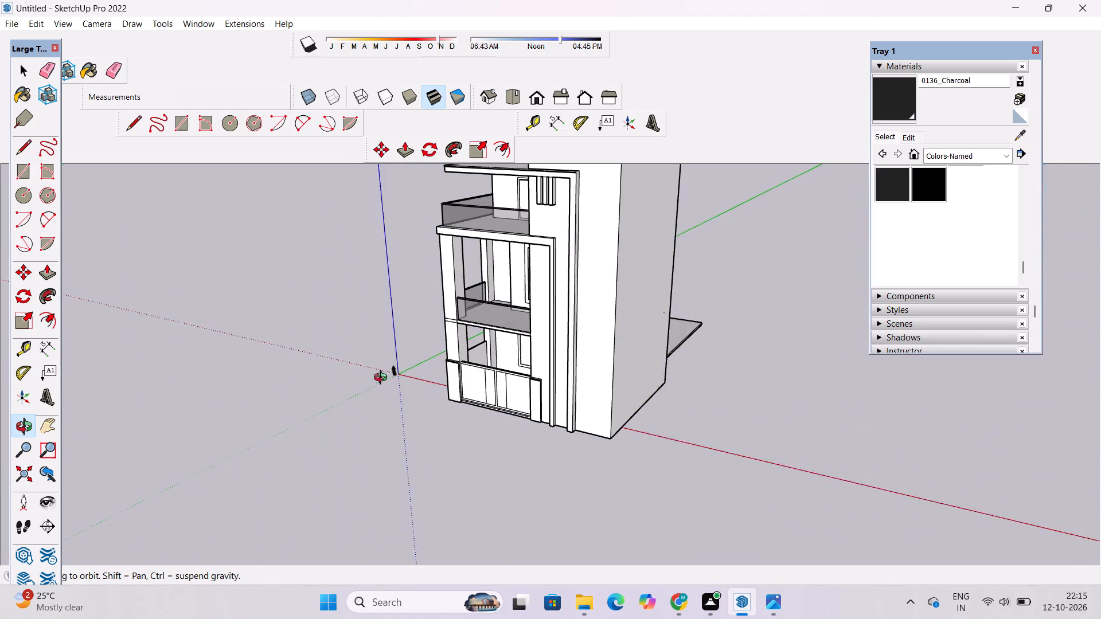
pyautogui.moveTo(383, 379); pyautogui.dragTo(377, 385)
pyautogui.scroll(16, 587, 218)
pyautogui.keyDown('shift'); pyautogui.moveTo(538, 265); pyautogui.dragTo(520, 336); pyautogui.keyUp('shift')
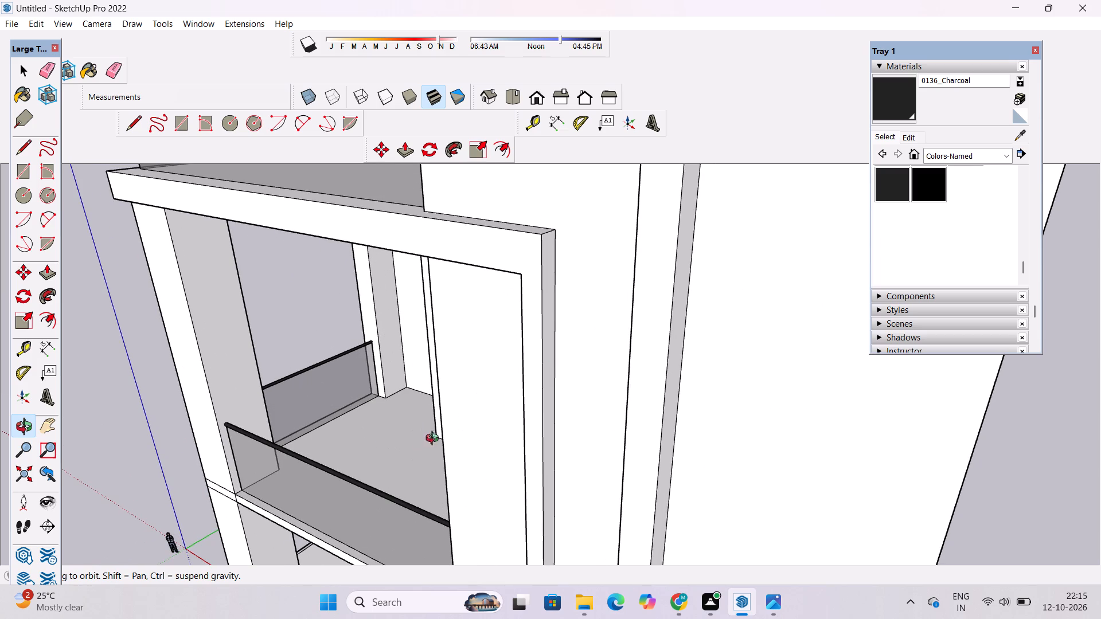
pyautogui.scroll(-5, 444, 433)
pyautogui.keyDown('shift'); pyautogui.moveTo(445, 472); pyautogui.dragTo(478, 438); pyautogui.keyUp('shift')
pyautogui.moveTo(463, 449); pyautogui.dragTo(507, 426)
pyautogui.scroll(-4, 483, 409)
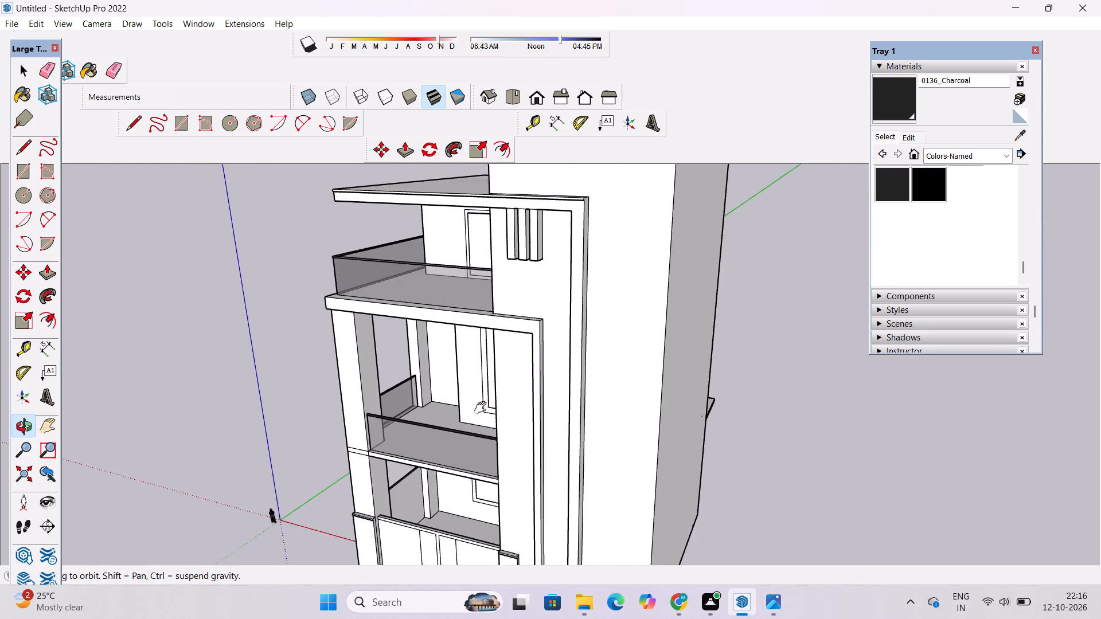
pyautogui.keyDown('shift'); pyautogui.moveTo(490, 400); pyautogui.dragTo(485, 410); pyautogui.keyUp('shift')
pyautogui.moveTo(477, 428); pyautogui.dragTo(580, 414)
pyautogui.keyDown('shift'); pyautogui.moveTo(567, 430); pyautogui.dragTo(550, 396); pyautogui.keyUp('shift')
pyautogui.keyDown('shift'); pyautogui.moveTo(549, 395); pyautogui.dragTo(564, 520); pyautogui.keyUp('shift')
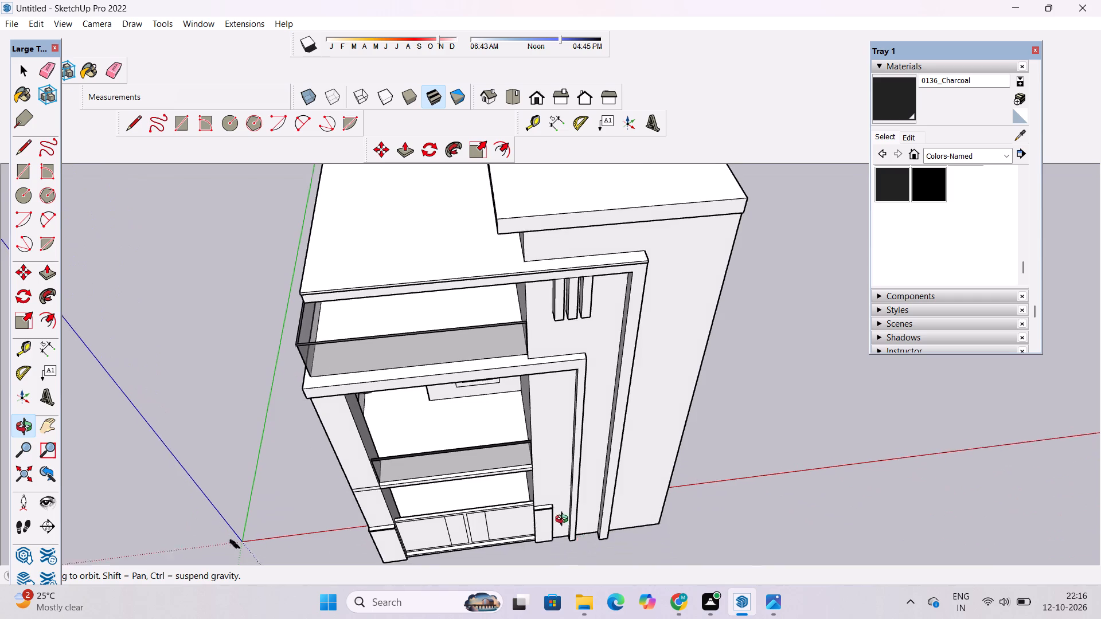
pyautogui.keyDown('shift'); pyautogui.moveTo(564, 520); pyautogui.dragTo(477, 425); pyautogui.keyUp('shift')
pyautogui.scroll(-5, 484, 389)
pyautogui.keyDown('shift'); pyautogui.moveTo(506, 367); pyautogui.dragTo(499, 414); pyautogui.keyUp('shift')
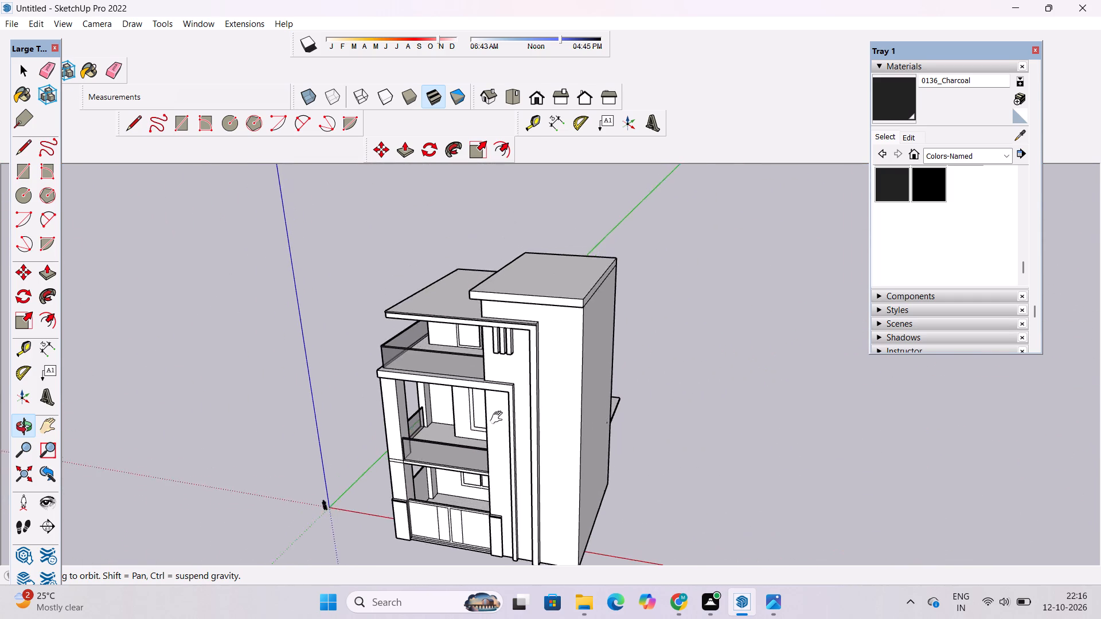
pyautogui.moveTo(499, 426); pyautogui.dragTo(534, 504)
pyautogui.scroll(3, 553, 403)
pyautogui.moveTo(580, 421); pyautogui.dragTo(526, 383)
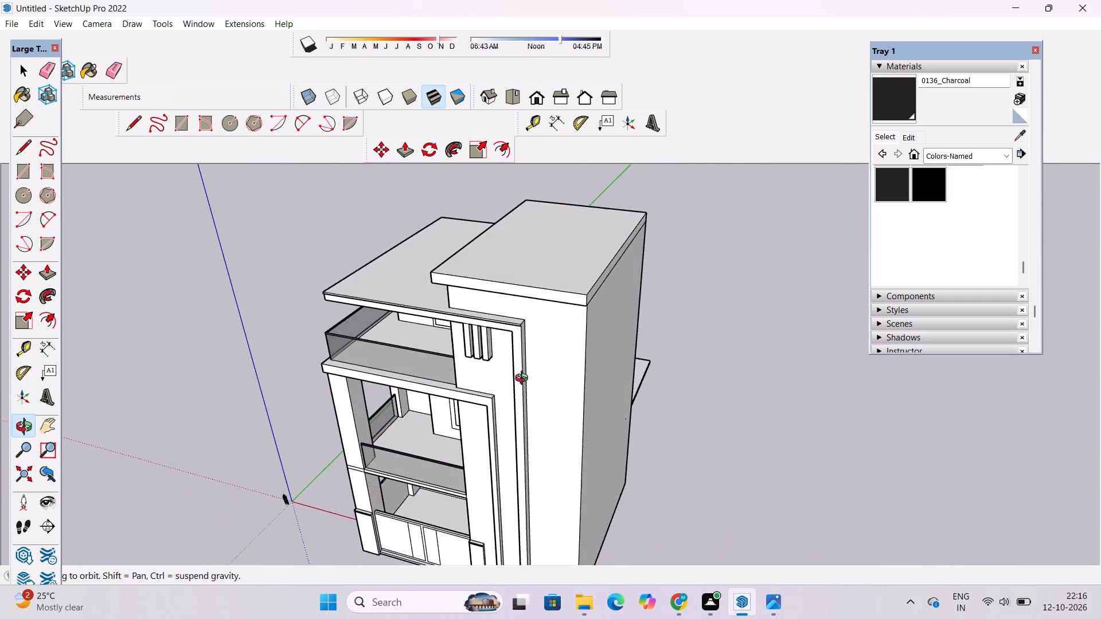
pyautogui.scroll(-3, 524, 378)
pyautogui.keyDown('shift'); pyautogui.moveTo(515, 430); pyautogui.dragTo(526, 385); pyautogui.keyUp('shift')
pyautogui.moveTo(496, 443); pyautogui.dragTo(517, 401)
pyautogui.scroll(-3, 518, 396)
pyautogui.keyDown('shift'); pyautogui.moveTo(501, 441); pyautogui.dragTo(514, 414); pyautogui.keyUp('shift')
pyautogui.moveTo(502, 432); pyautogui.dragTo(516, 408)
pyautogui.scroll(-3, 517, 406)
pyautogui.keyDown('shift'); pyautogui.moveTo(505, 430); pyautogui.dragTo(516, 402); pyautogui.keyUp('shift')
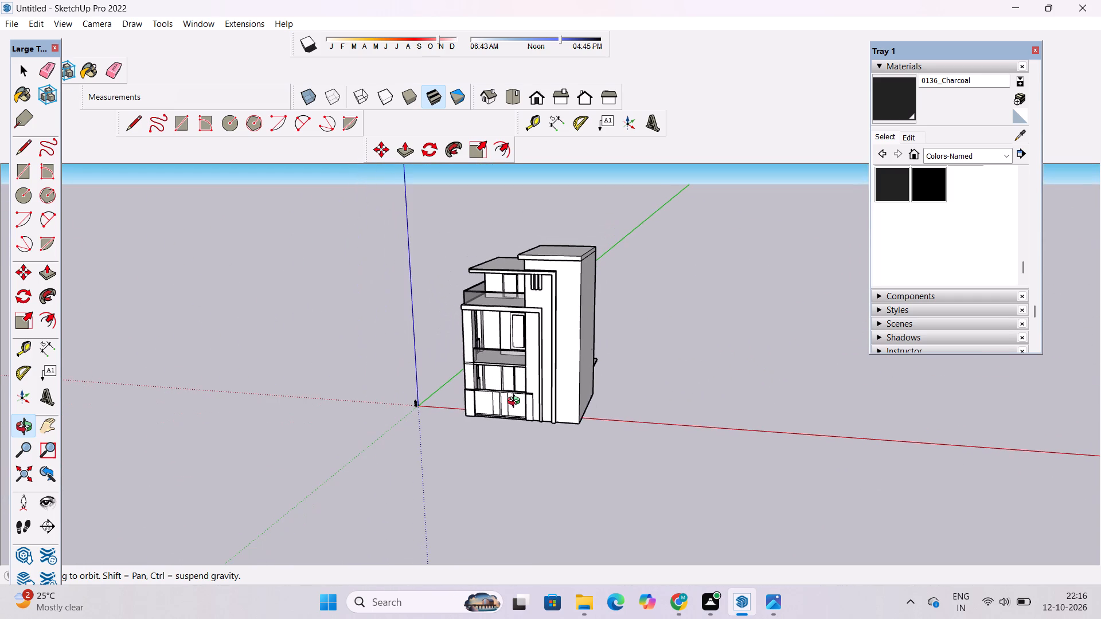
pyautogui.scroll(1, 516, 402)
pyautogui.keyDown('shift'); pyautogui.moveTo(495, 422); pyautogui.dragTo(501, 409); pyautogui.keyUp('shift')
pyautogui.moveTo(499, 411); pyautogui.dragTo(524, 408)
pyautogui.keyDown('shift'); pyautogui.moveTo(520, 417); pyautogui.dragTo(519, 395); pyautogui.keyUp('shift')
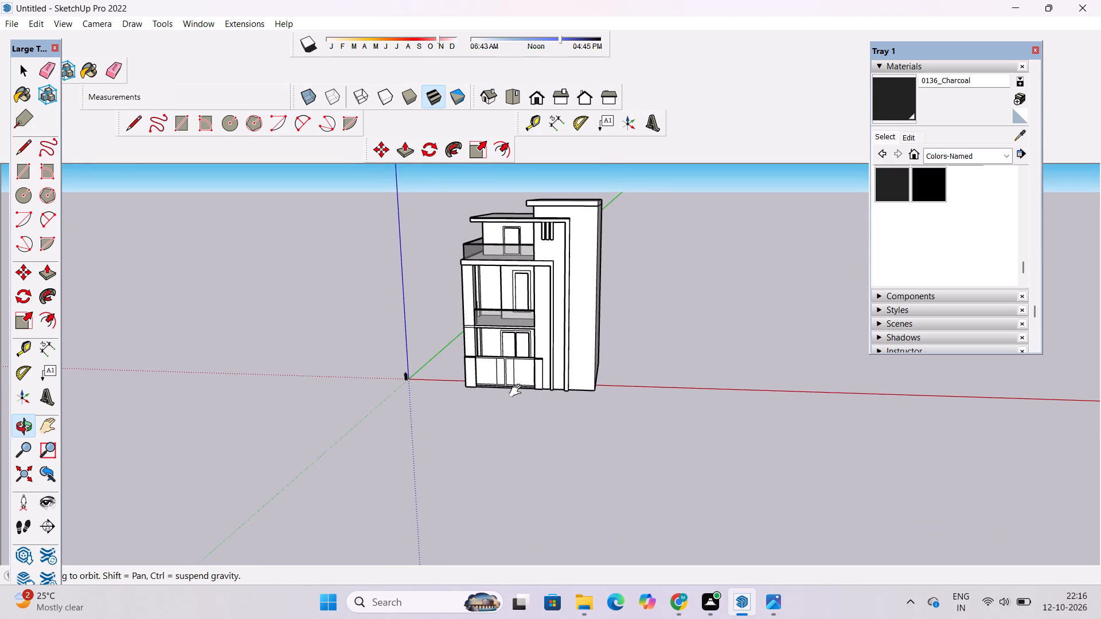
pyautogui.keyDown('shift'); pyautogui.scroll(-2, 517, 390); pyautogui.keyUp('shift')
pyautogui.keyDown('shift'); pyautogui.moveTo(503, 412); pyautogui.dragTo(512, 396); pyautogui.keyUp('shift')
pyautogui.scroll(2, 512, 395)
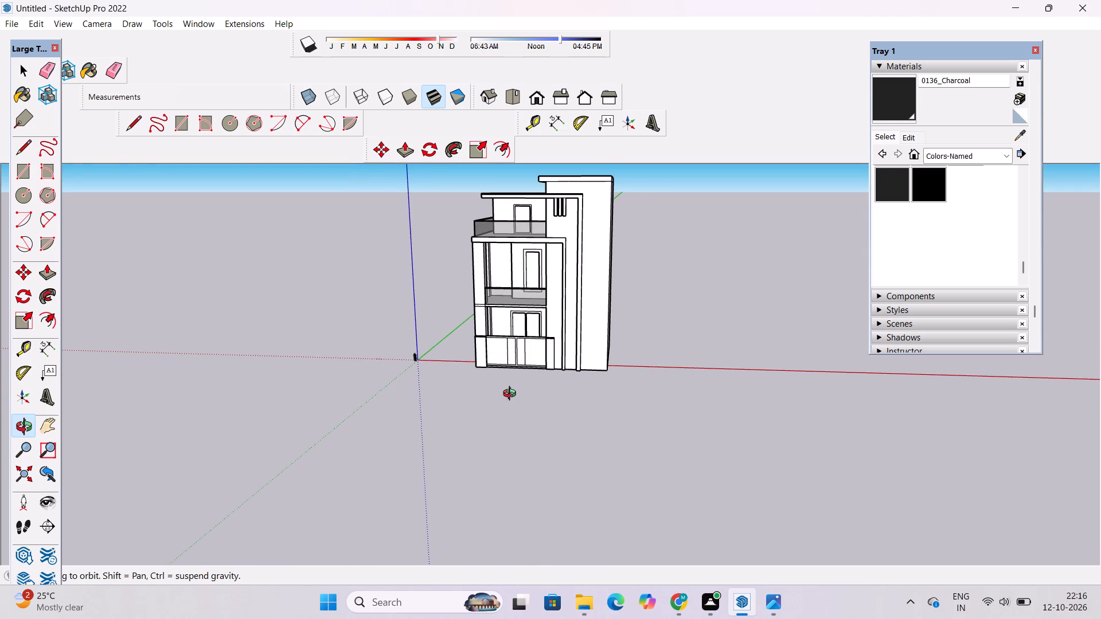
pyautogui.scroll(-2, 512, 395)
pyautogui.scroll(2, 512, 395)
pyautogui.scroll(-3, 512, 395)
pyautogui.scroll(3, 512, 395)
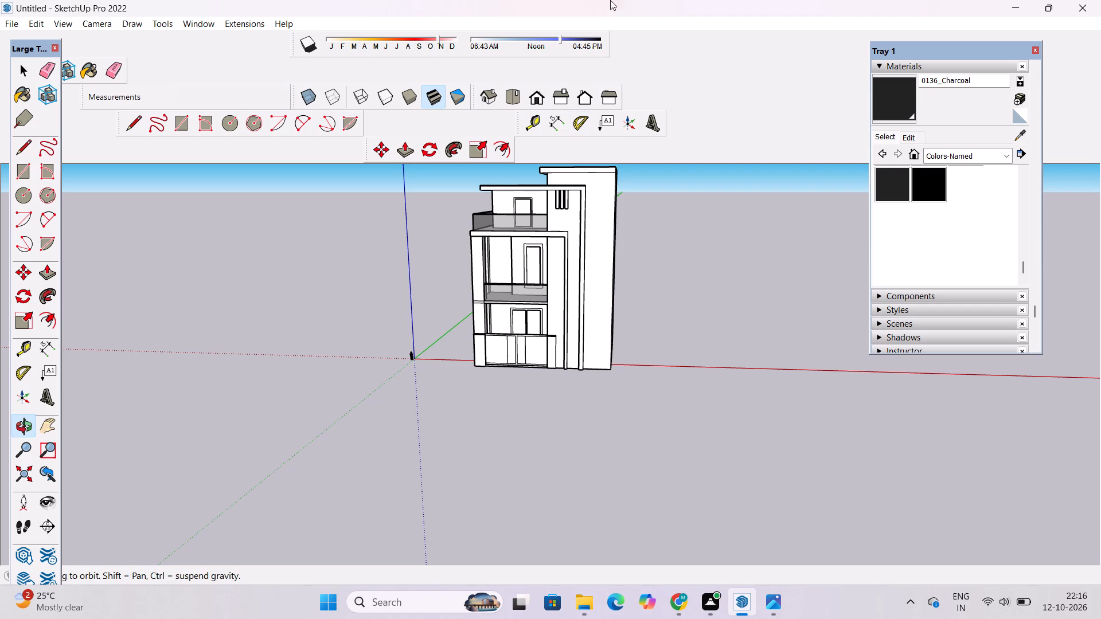
# Examine the house from the front and the open side, including the porch, balconies, railings and front frames.
pyautogui.scroll(-1, 567, 207)
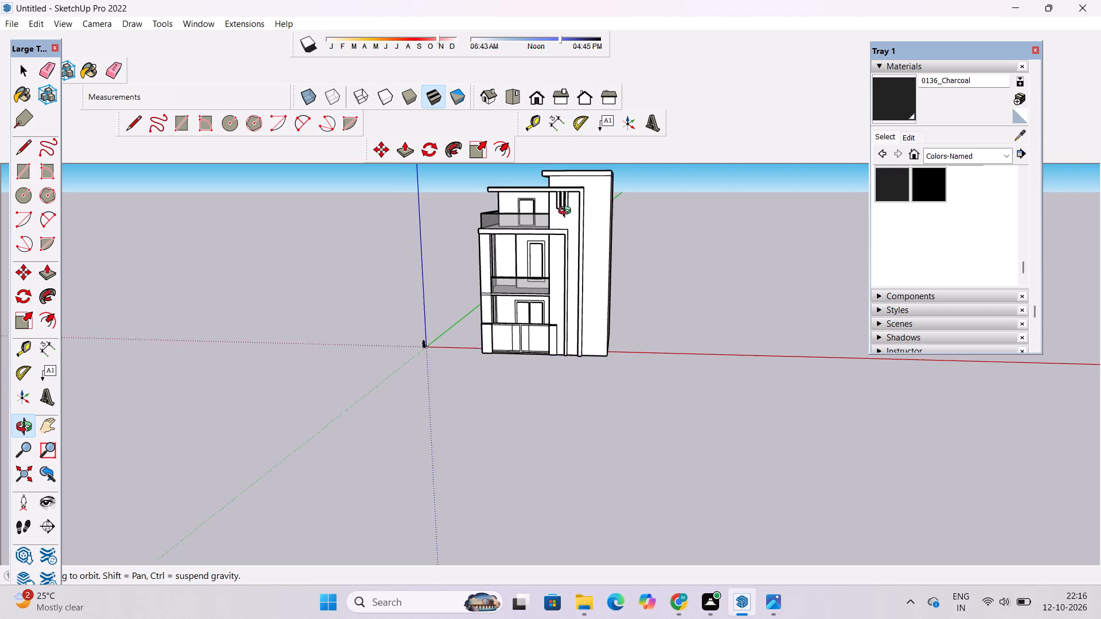
pyautogui.scroll(-5, 567, 212)
pyautogui.scroll(5, 576, 268)
pyautogui.keyDown('shift'); pyautogui.moveTo(564, 274); pyautogui.dragTo(525, 293); pyautogui.keyUp('shift')
pyautogui.moveTo(523, 300); pyautogui.dragTo(677, 308)
pyautogui.scroll(4, 655, 303)
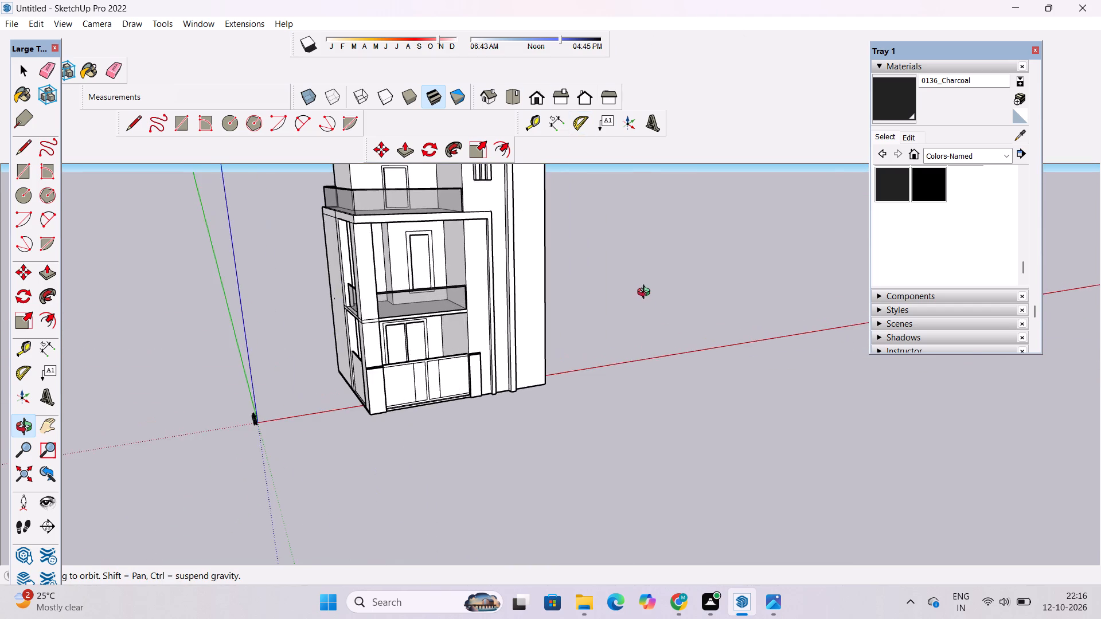
pyautogui.moveTo(621, 297); pyautogui.dragTo(528, 294)
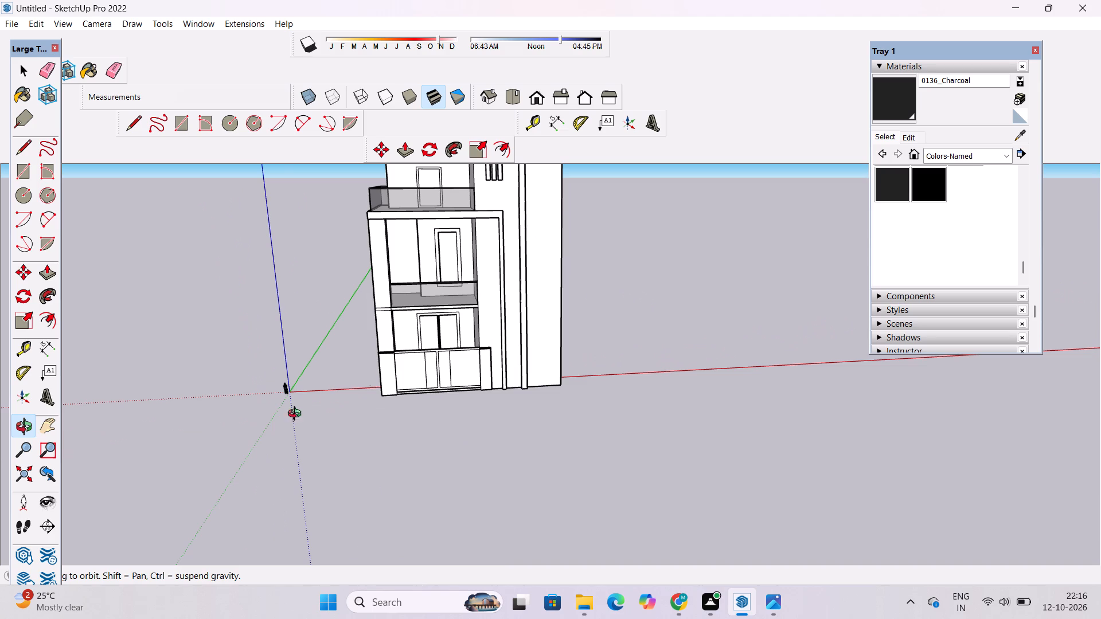
pyautogui.scroll(4, 391, 380)
pyautogui.keyDown('shift'); pyautogui.moveTo(435, 293); pyautogui.dragTo(416, 359); pyautogui.keyUp('shift')
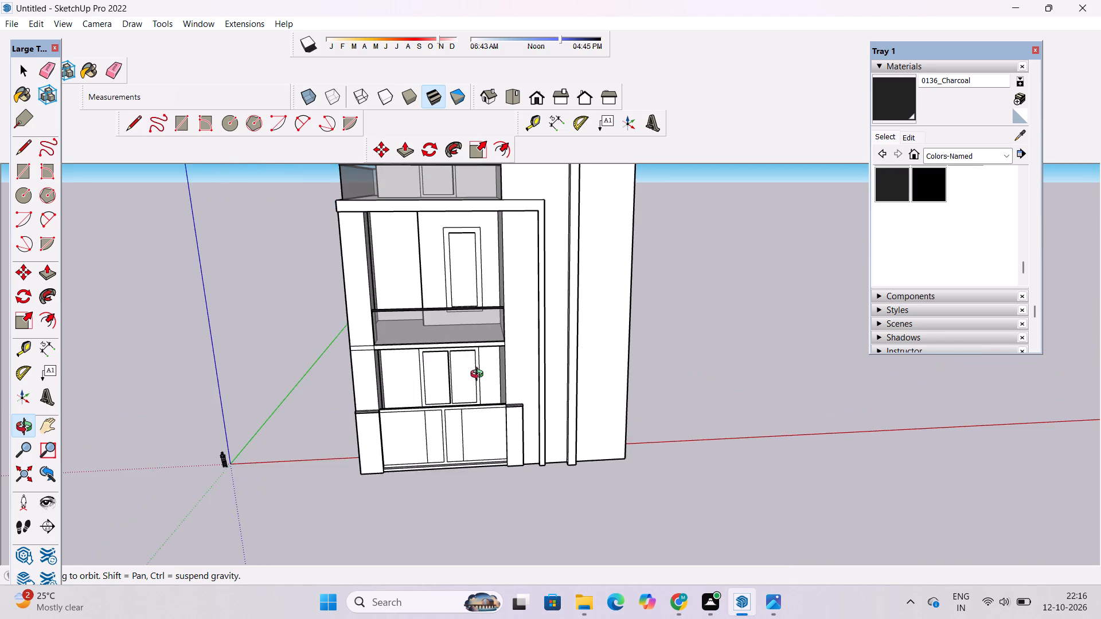
pyautogui.moveTo(447, 373); pyautogui.dragTo(247, 350)
pyautogui.moveTo(227, 358); pyautogui.dragTo(552, 360)
pyautogui.moveTo(395, 358); pyautogui.dragTo(575, 367)
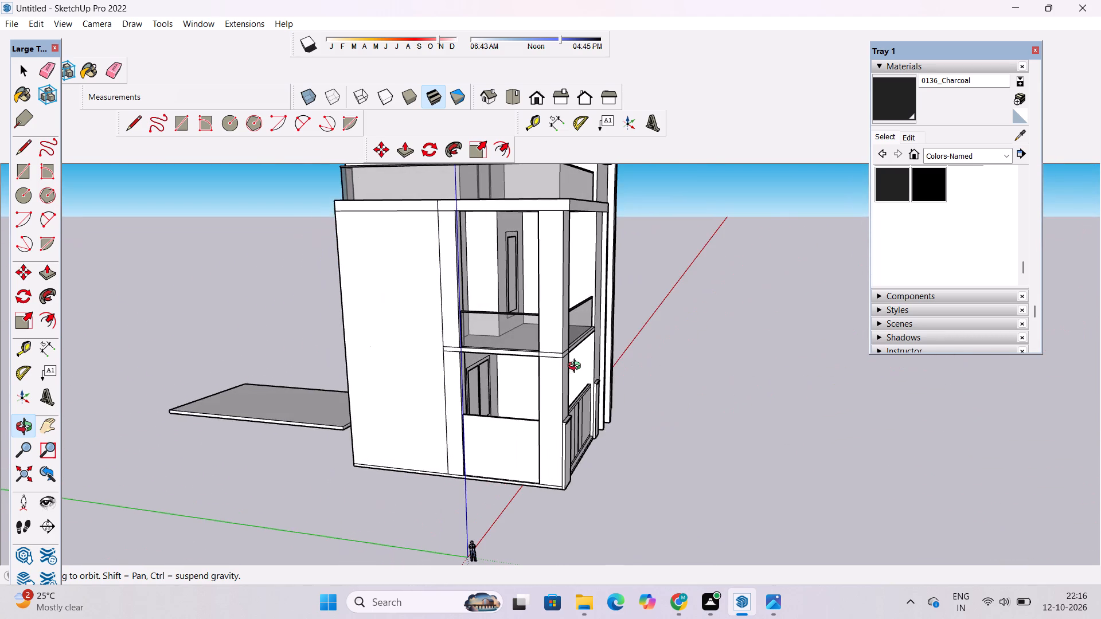
pyautogui.moveTo(584, 368); pyautogui.dragTo(356, 394)
pyautogui.keyDown('shift'); pyautogui.moveTo(572, 381); pyautogui.dragTo(486, 380); pyautogui.keyUp('shift')
pyautogui.moveTo(485, 379); pyautogui.dragTo(374, 363)
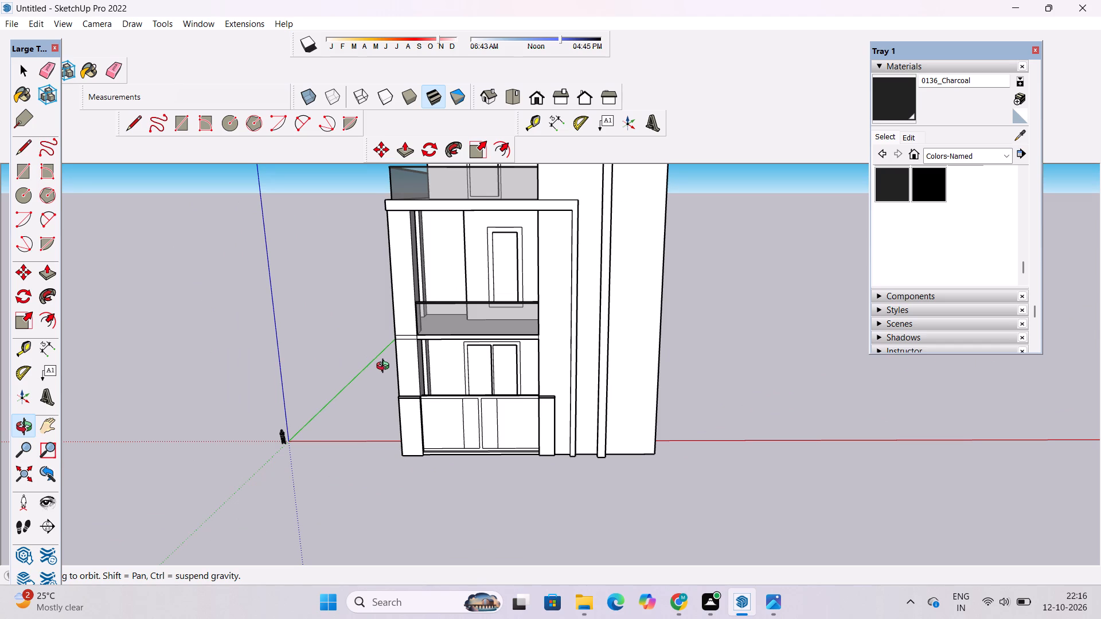
pyautogui.scroll(-3, 411, 367)
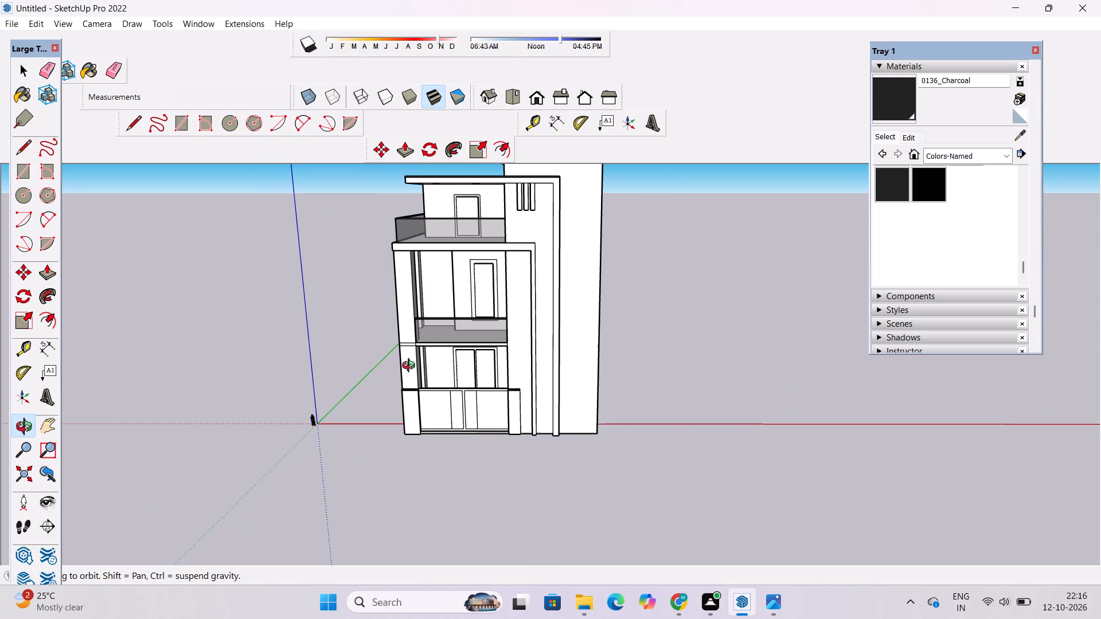
# Examine the lower front of the house more closely, including the porch gate, gate posts and middle-floor balcony.
pyautogui.scroll(3, 416, 361)
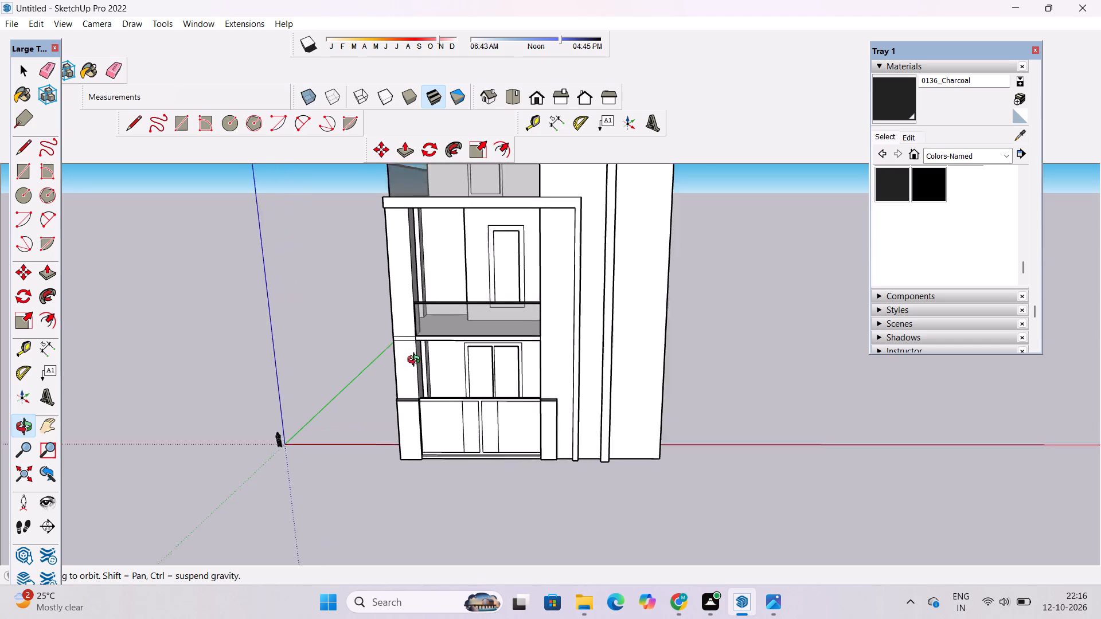
pyautogui.scroll(1, 416, 361)
pyautogui.keyDown('shift'); pyautogui.moveTo(531, 331); pyautogui.dragTo(480, 361); pyautogui.keyUp('shift')
pyautogui.moveTo(471, 373); pyautogui.dragTo(474, 357)
pyautogui.scroll(-4, 474, 354)
pyautogui.keyDown('shift'); pyautogui.click(474, 354); pyautogui.keyUp('shift')
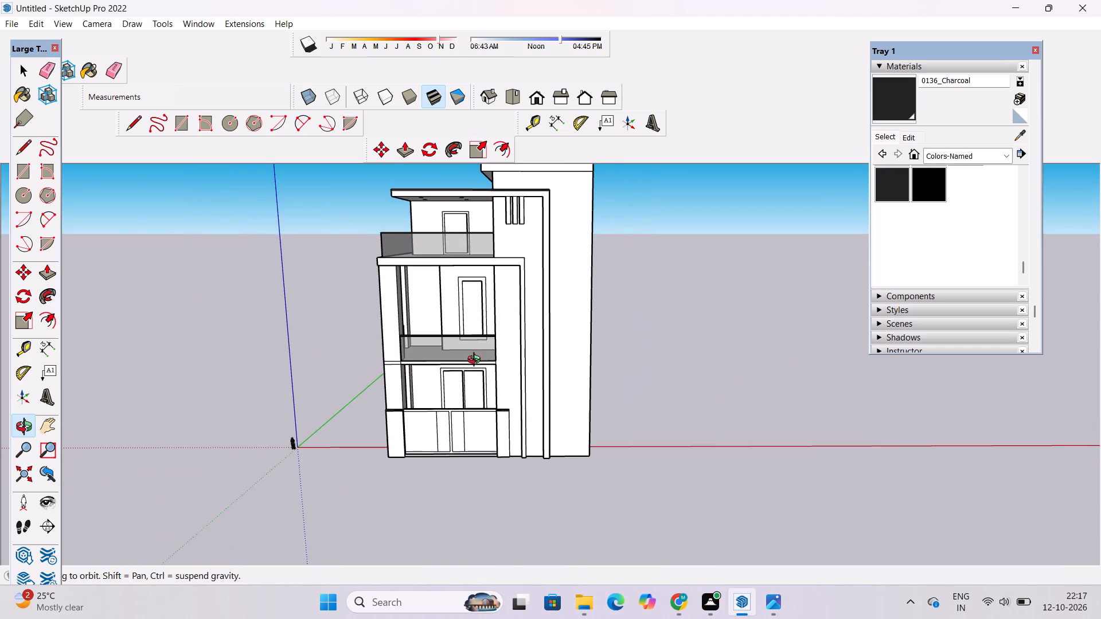
pyautogui.moveTo(477, 361); pyautogui.dragTo(548, 370)
pyautogui.keyDown('shift'); pyautogui.moveTo(550, 370); pyautogui.dragTo(446, 392); pyautogui.keyUp('shift')
pyautogui.scroll(7, 490, 398)
pyautogui.keyDown('shift'); pyautogui.moveTo(474, 420); pyautogui.dragTo(474, 414); pyautogui.keyUp('shift')
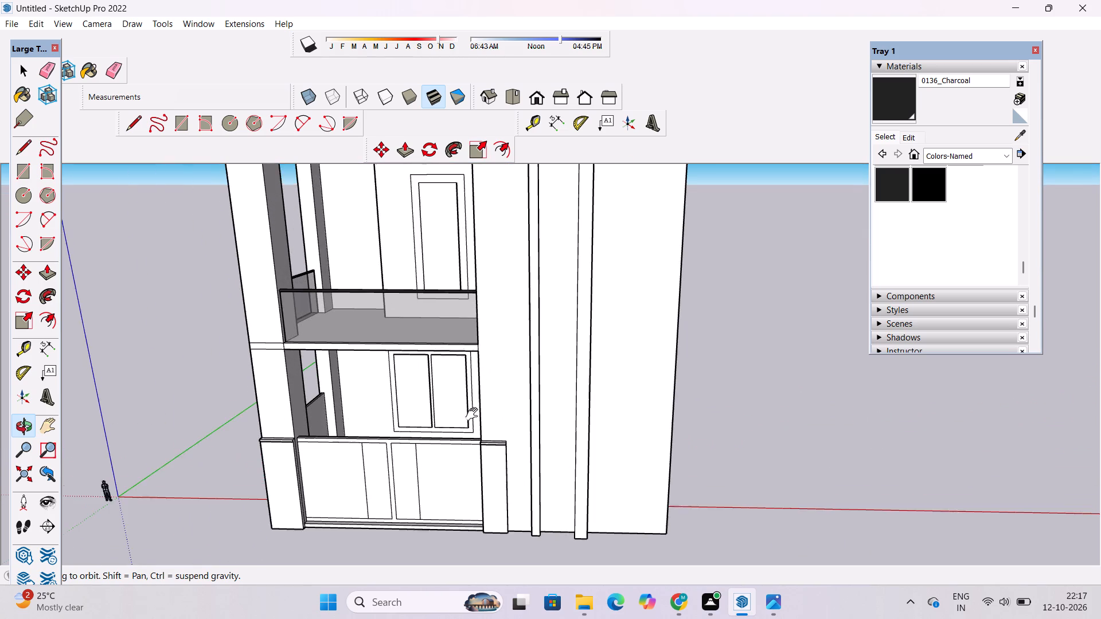
pyautogui.keyDown('shift'); pyautogui.moveTo(474, 414); pyautogui.dragTo(478, 393); pyautogui.keyUp('shift')
pyautogui.moveTo(448, 428); pyautogui.dragTo(466, 414)
pyautogui.scroll(-2, 467, 412)
pyautogui.scroll(2, 468, 411)
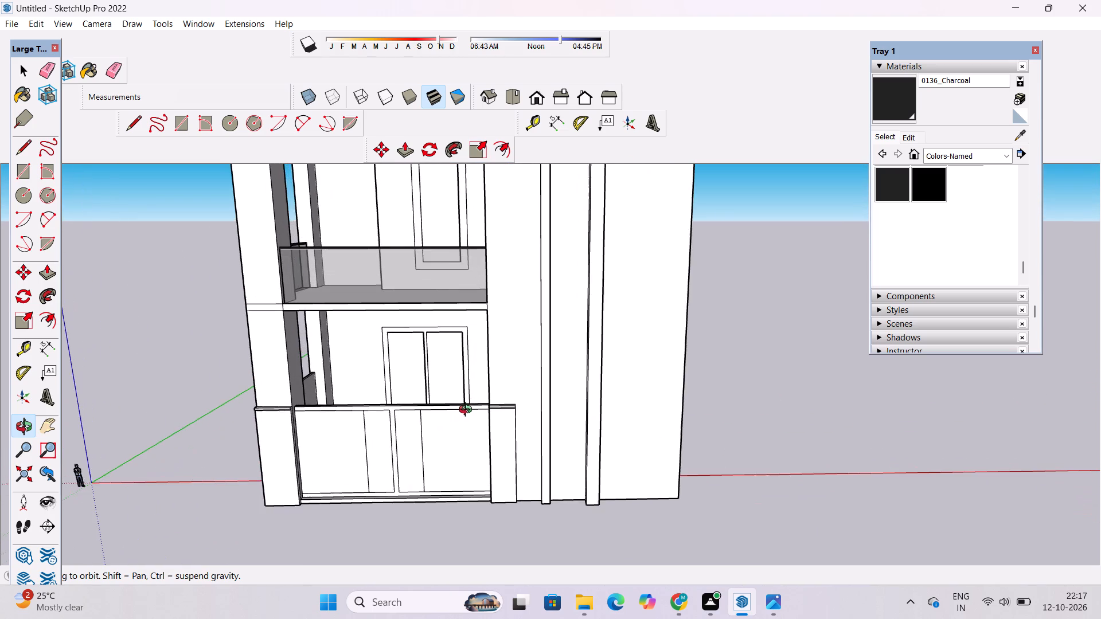
pyautogui.keyDown('shift'); pyautogui.moveTo(467, 424); pyautogui.dragTo(483, 372); pyautogui.keyUp('shift')
pyautogui.moveTo(485, 389); pyautogui.dragTo(499, 442)
pyautogui.scroll(-2, 519, 392)
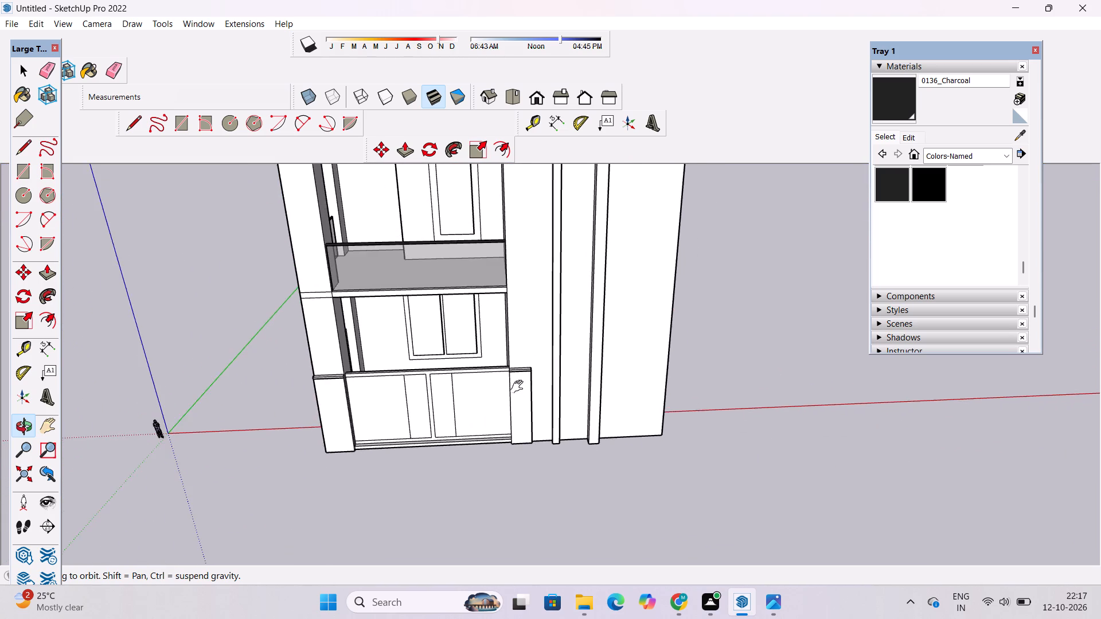
pyautogui.keyDown('shift'); pyautogui.moveTo(520, 390); pyautogui.dragTo(512, 415); pyautogui.keyUp('shift')
pyautogui.moveTo(587, 378); pyautogui.dragTo(480, 396)
pyautogui.scroll(-4, 479, 394)
pyautogui.scroll(4, 479, 394)
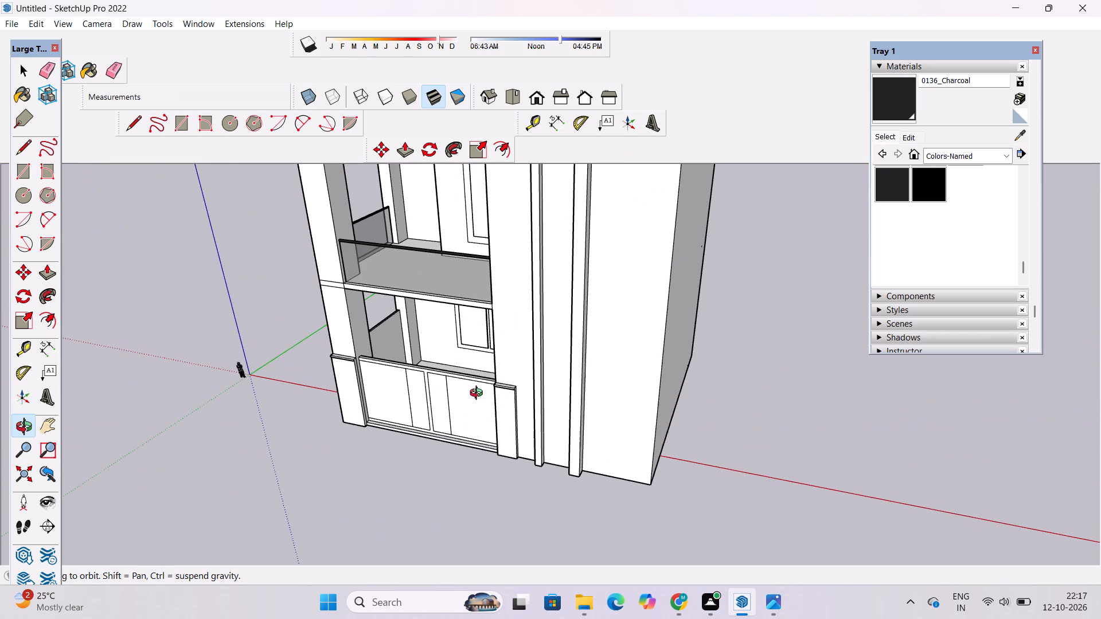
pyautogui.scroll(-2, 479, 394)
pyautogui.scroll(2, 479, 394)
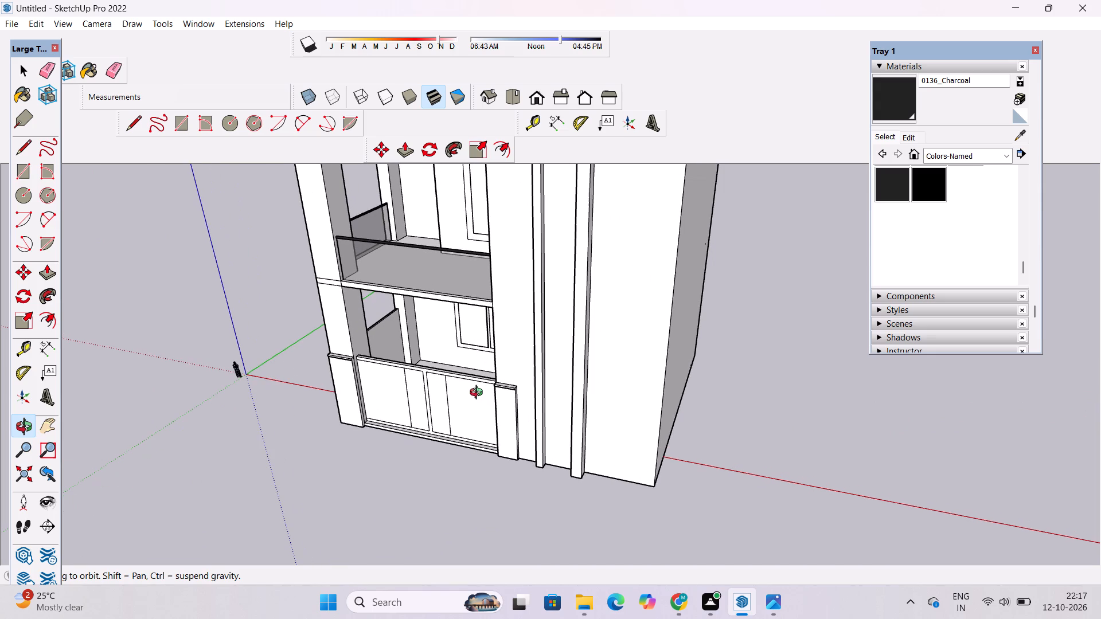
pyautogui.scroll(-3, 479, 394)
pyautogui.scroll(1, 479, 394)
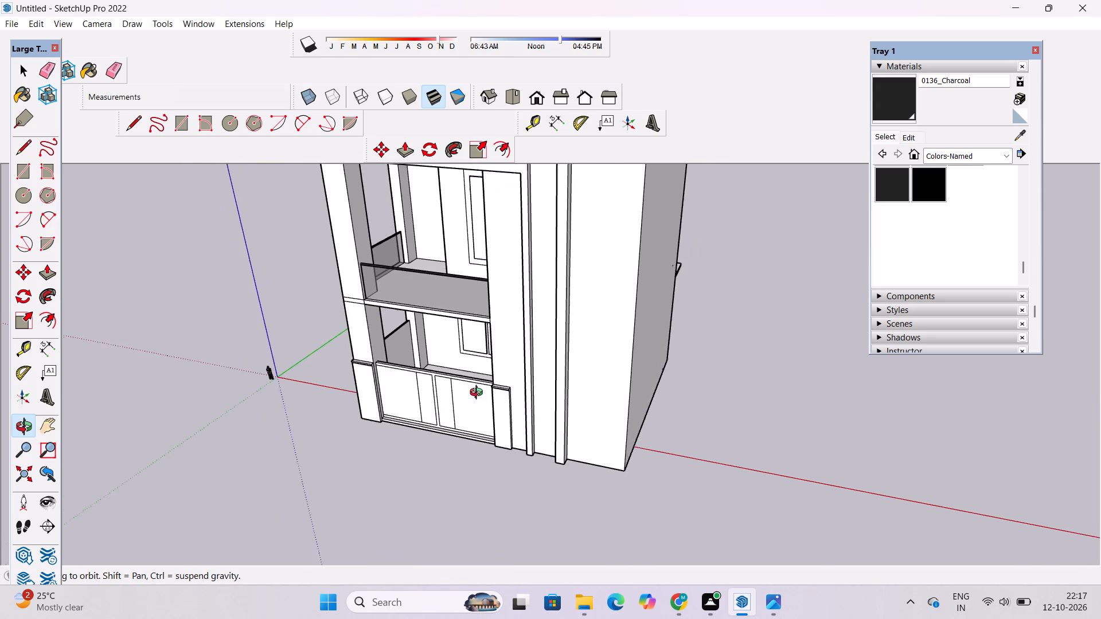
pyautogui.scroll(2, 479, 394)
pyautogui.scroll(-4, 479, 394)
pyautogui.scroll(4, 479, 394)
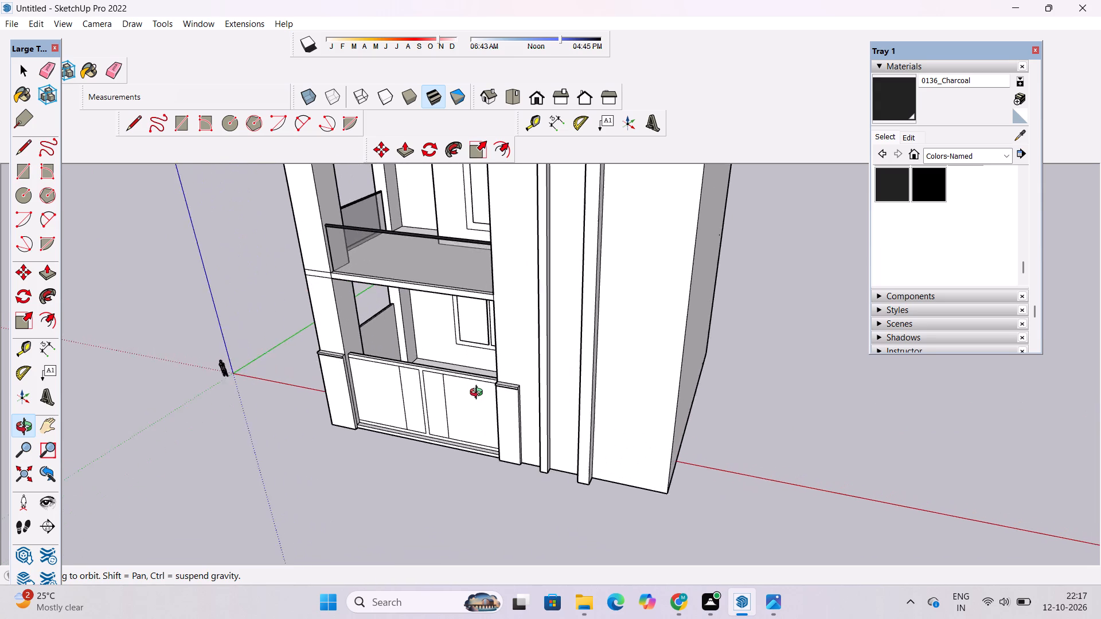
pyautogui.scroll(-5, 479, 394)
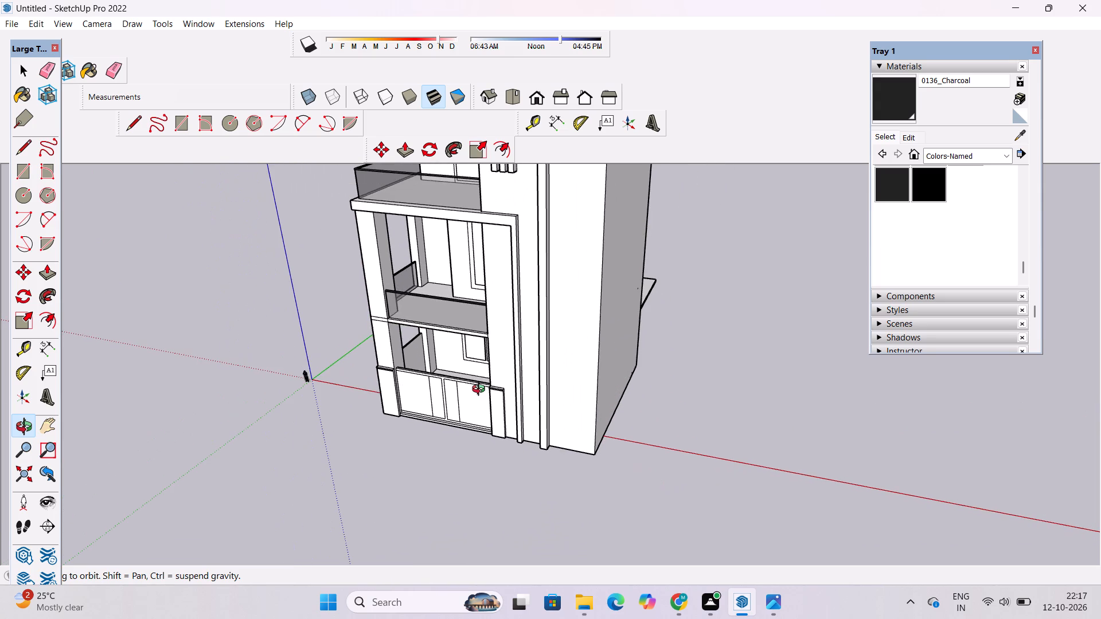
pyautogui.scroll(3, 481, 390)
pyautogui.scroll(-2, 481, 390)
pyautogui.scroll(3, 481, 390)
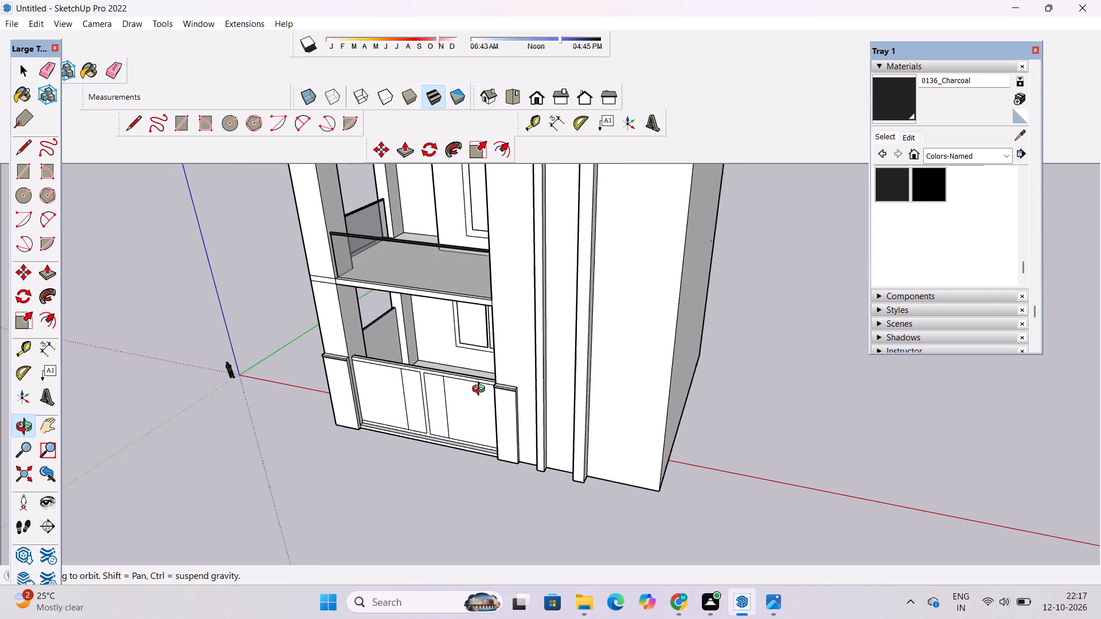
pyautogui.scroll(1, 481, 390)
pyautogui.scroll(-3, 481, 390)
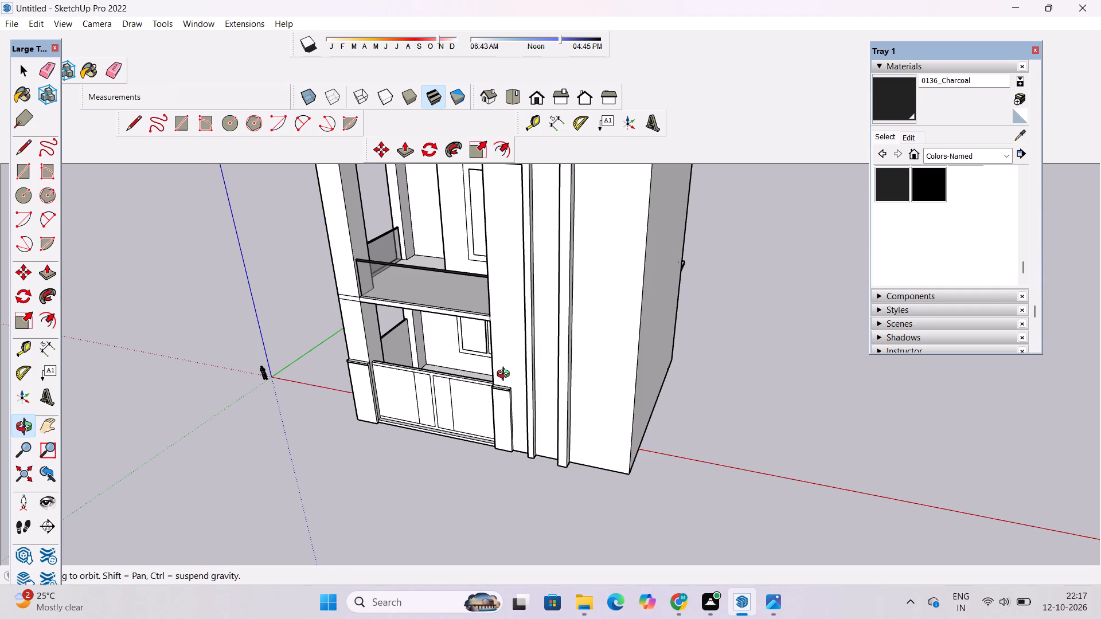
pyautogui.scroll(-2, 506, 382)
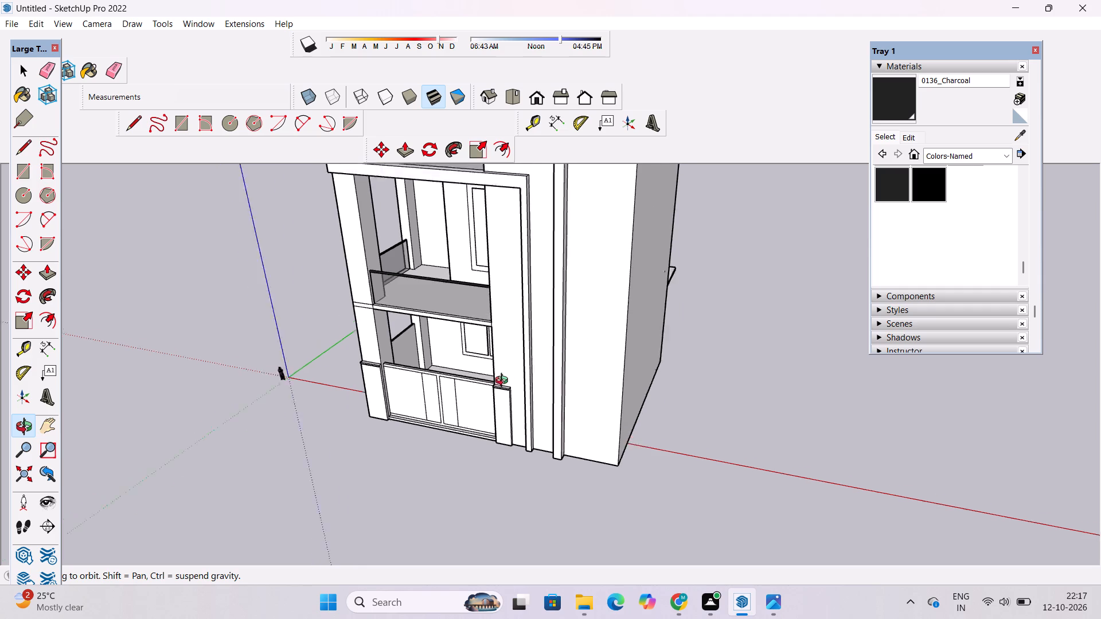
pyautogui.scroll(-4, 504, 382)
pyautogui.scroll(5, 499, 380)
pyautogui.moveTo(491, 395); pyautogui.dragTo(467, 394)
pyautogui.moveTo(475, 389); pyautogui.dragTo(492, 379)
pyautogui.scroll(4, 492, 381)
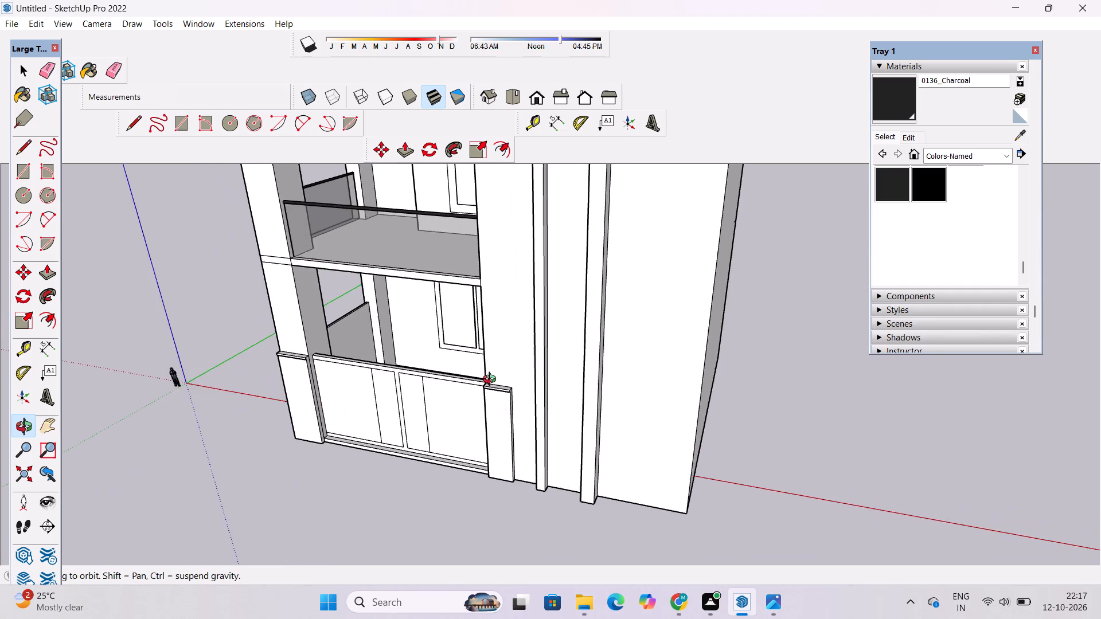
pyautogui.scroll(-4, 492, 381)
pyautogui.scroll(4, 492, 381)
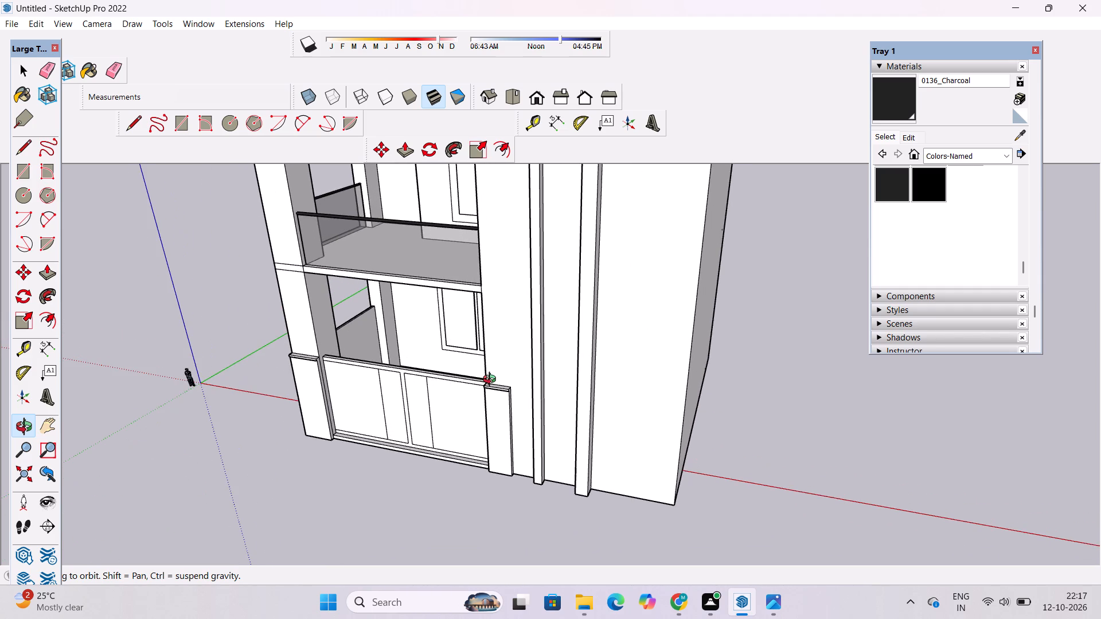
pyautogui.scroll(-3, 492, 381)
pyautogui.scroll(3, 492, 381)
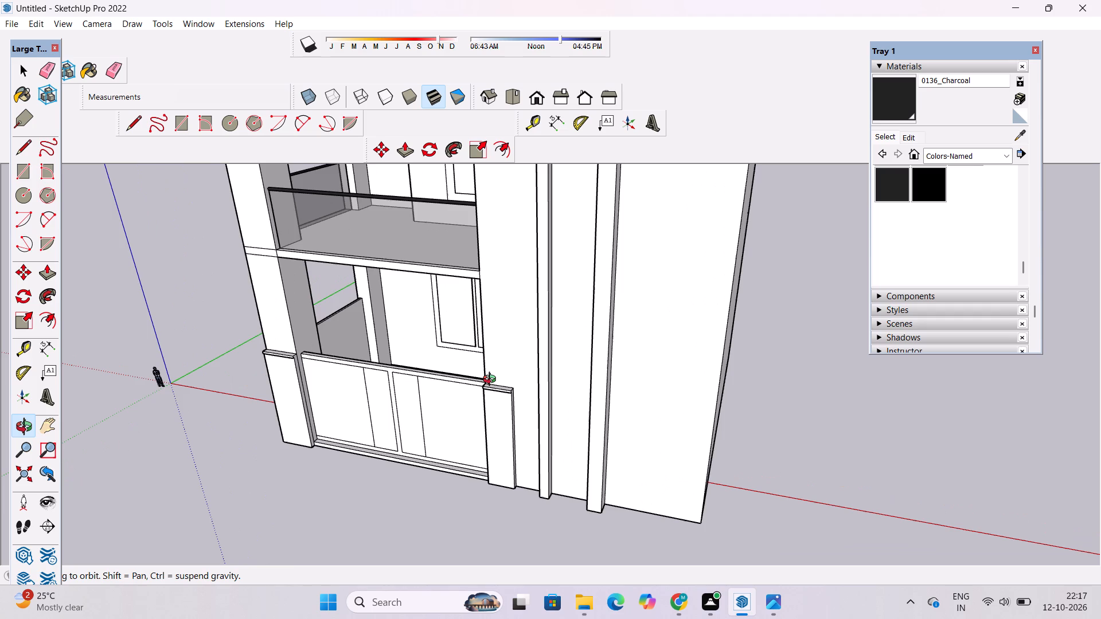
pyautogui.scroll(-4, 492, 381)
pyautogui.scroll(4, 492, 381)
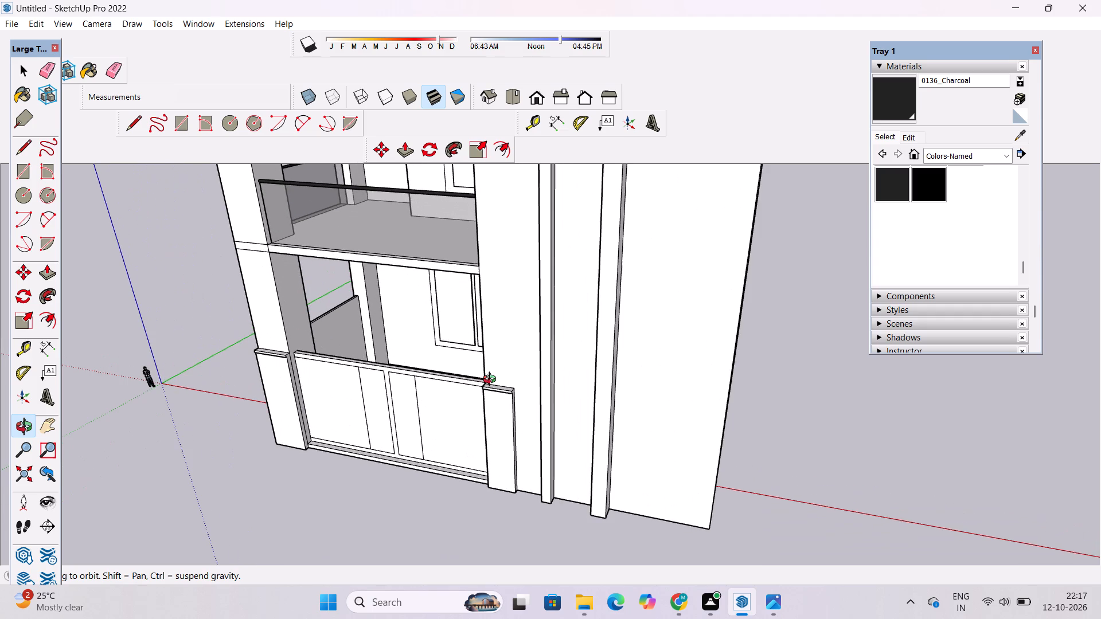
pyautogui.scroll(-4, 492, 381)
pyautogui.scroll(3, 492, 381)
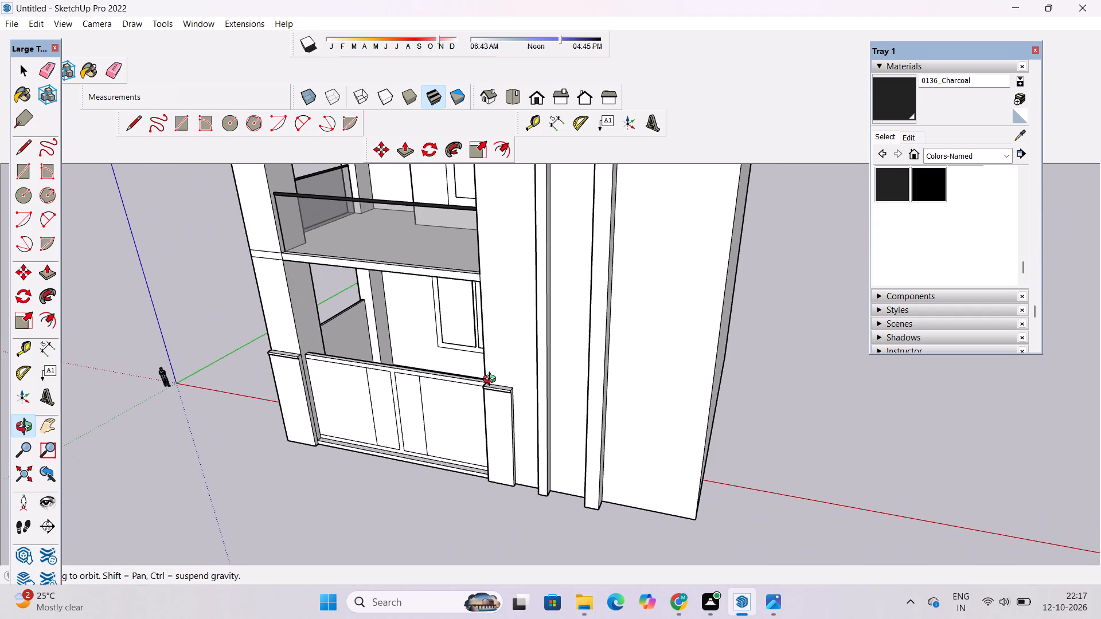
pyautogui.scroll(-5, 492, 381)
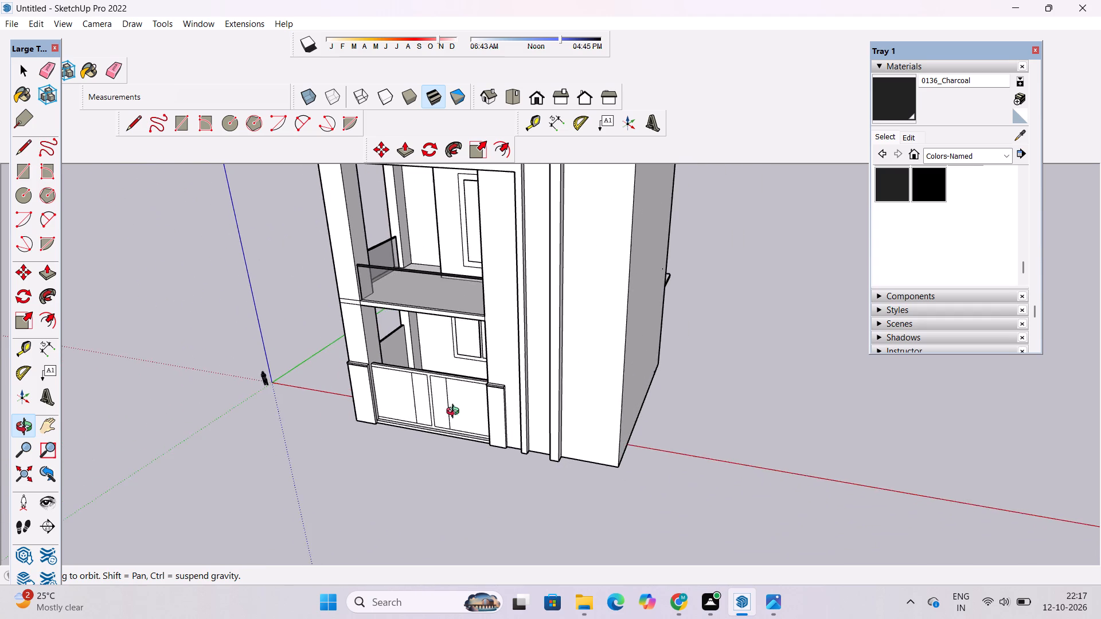
# Examine the porch gate panels, capped gate posts and bottom sill up close from the front and at an angle.
pyautogui.moveTo(406, 439); pyautogui.dragTo(532, 424)
pyautogui.scroll(5, 471, 432)
pyautogui.moveTo(479, 434); pyautogui.dragTo(444, 425)
pyautogui.scroll(4, 453, 417)
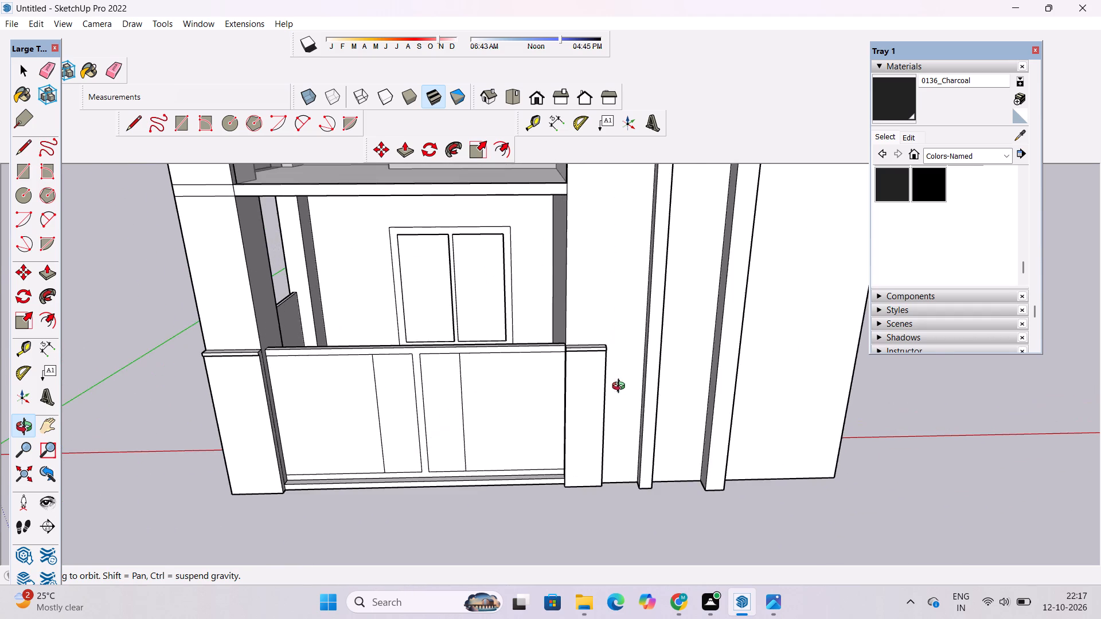
pyautogui.keyDown('shift'); pyautogui.moveTo(623, 386); pyautogui.dragTo(587, 405); pyautogui.keyUp('shift')
pyautogui.moveTo(569, 409); pyautogui.dragTo(270, 459)
pyautogui.scroll(8, 425, 379)
pyautogui.moveTo(534, 336); pyautogui.dragTo(610, 283)
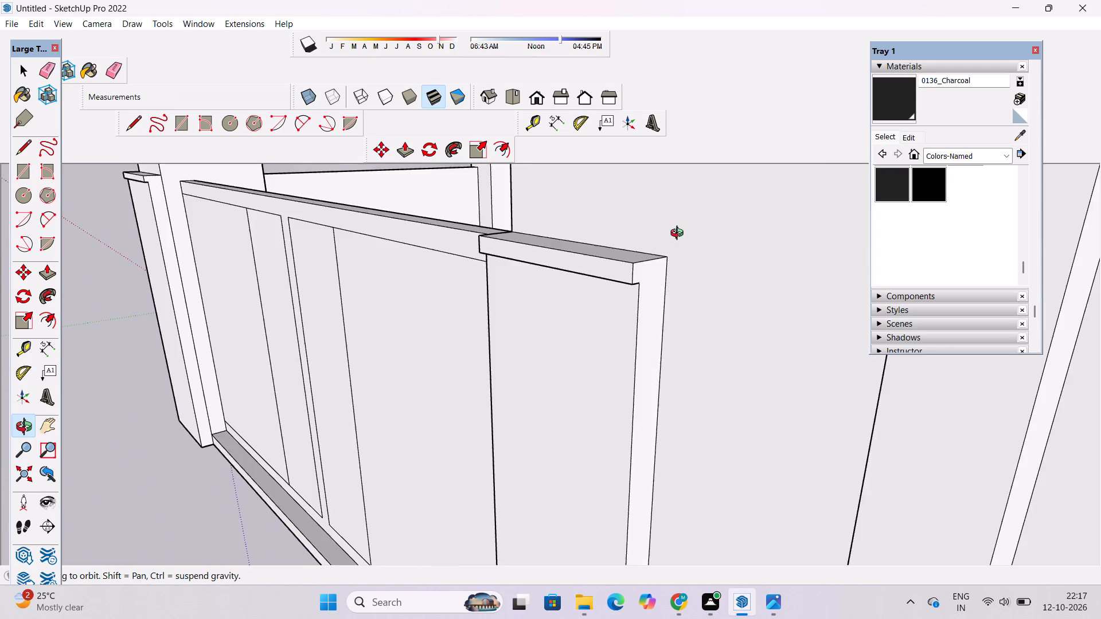
pyautogui.scroll(-4, 683, 233)
pyautogui.moveTo(406, 319); pyautogui.dragTo(490, 297)
pyautogui.scroll(-6, 499, 289)
pyautogui.moveTo(287, 344); pyautogui.dragTo(481, 331)
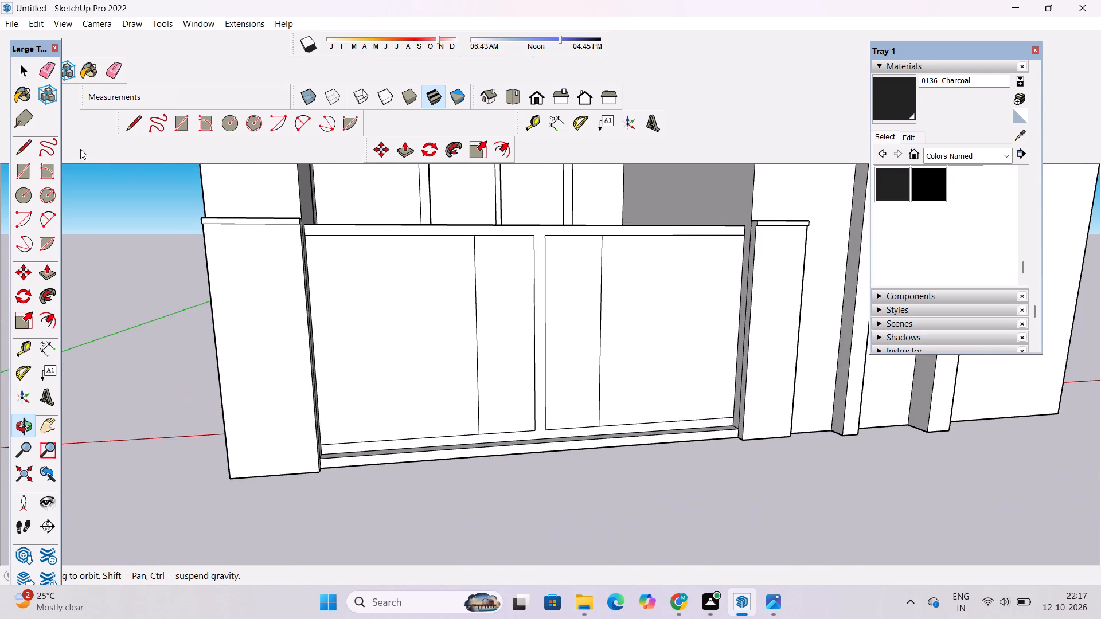
pyautogui.moveTo(116, 211); pyautogui.dragTo(495, 296)
pyautogui.moveTo(650, 368); pyautogui.dragTo(213, 221)
pyautogui.scroll(-7, 192, 224)
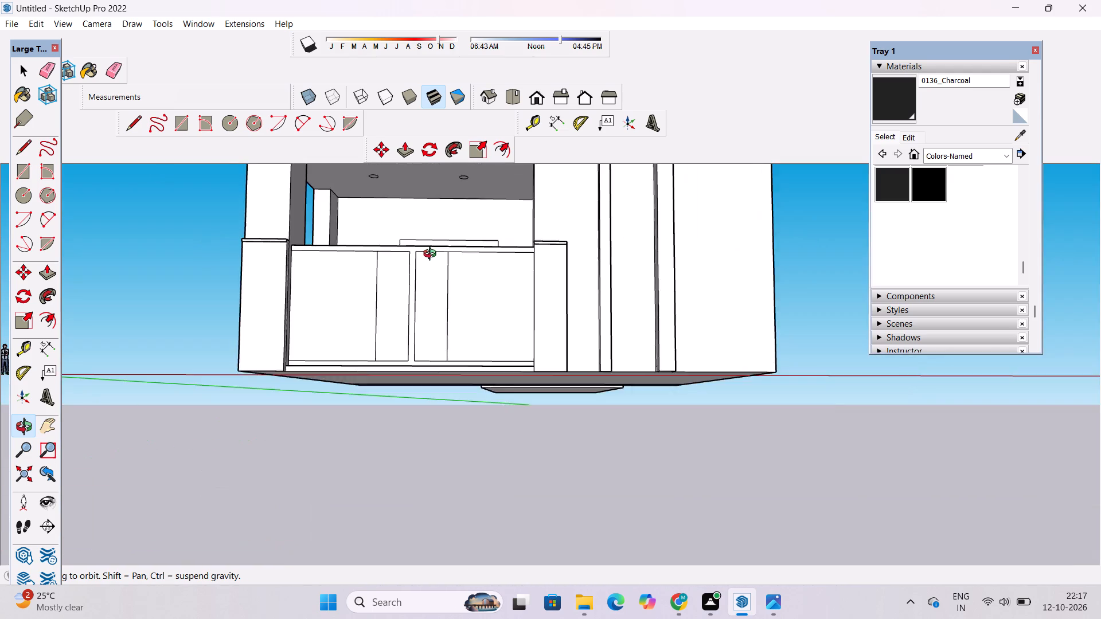
pyautogui.moveTo(413, 261); pyautogui.dragTo(190, 326)
pyautogui.scroll(9, 276, 309)
pyautogui.keyDown('shift'); pyautogui.moveTo(391, 343); pyautogui.dragTo(384, 297); pyautogui.keyUp('shift')
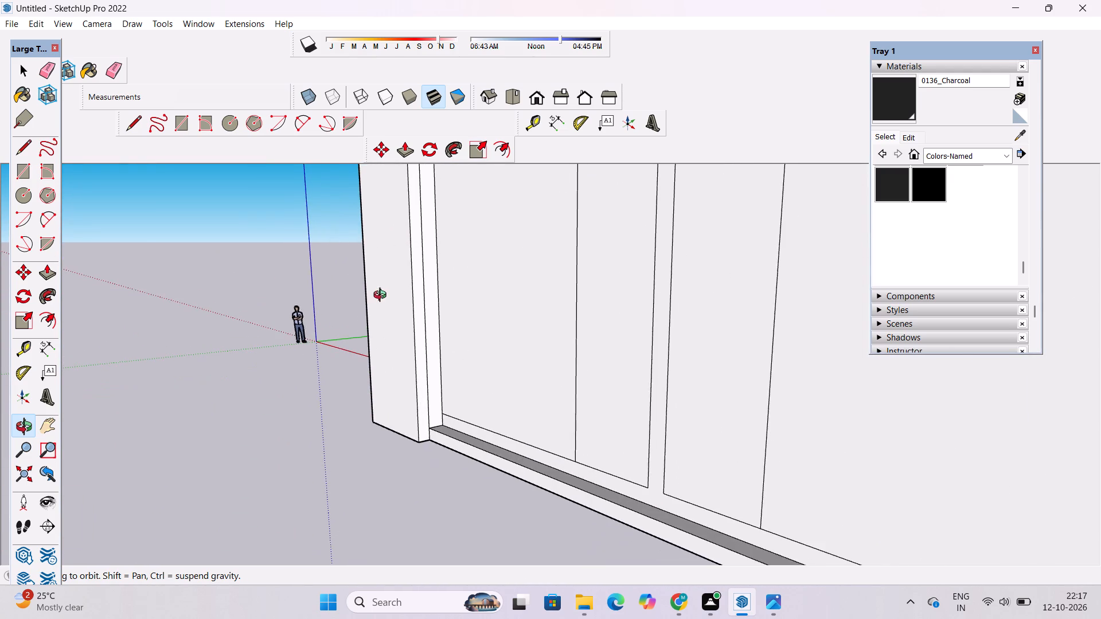
# Examine the porch's side wall and the base strip at its front corner post up close.
pyautogui.scroll(-4, 392, 338)
pyautogui.moveTo(319, 348); pyautogui.dragTo(646, 328)
pyautogui.moveTo(206, 326); pyautogui.dragTo(482, 316)
pyautogui.keyDown('shift'); pyautogui.moveTo(514, 308); pyautogui.dragTo(240, 306); pyautogui.keyUp('shift')
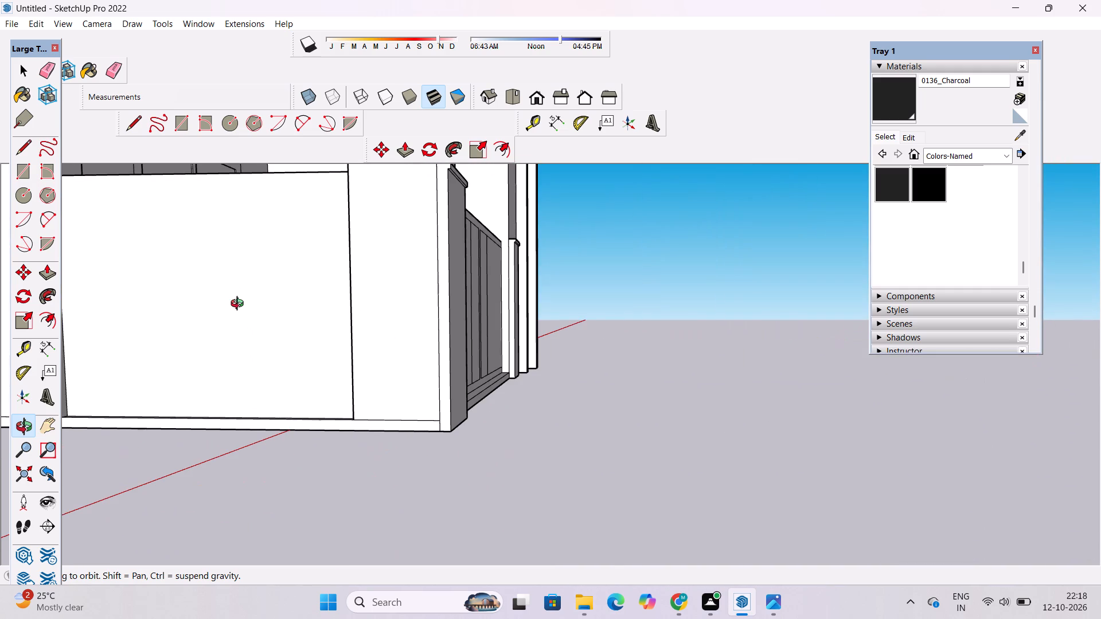
pyautogui.scroll(-3, 396, 343)
pyautogui.scroll(4, 409, 354)
pyautogui.keyDown('shift'); pyautogui.moveTo(423, 352); pyautogui.dragTo(419, 363); pyautogui.keyUp('shift')
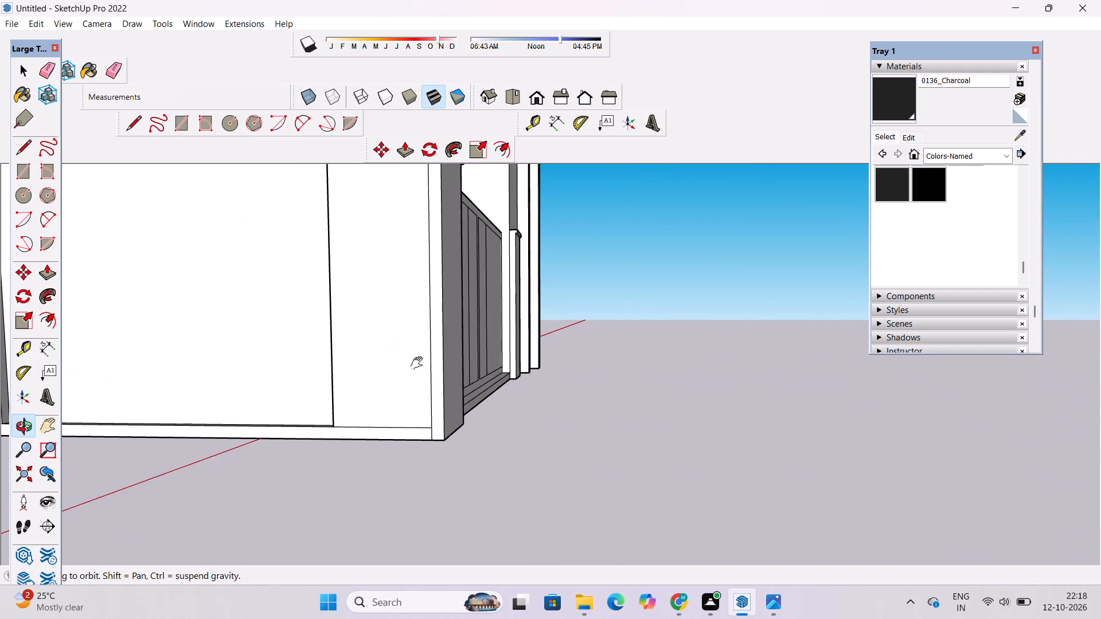
pyautogui.keyDown('shift'); pyautogui.moveTo(419, 363); pyautogui.dragTo(412, 374); pyautogui.keyUp('shift')
pyautogui.moveTo(412, 380); pyautogui.dragTo(427, 425)
pyautogui.scroll(-2, 428, 425)
pyautogui.keyDown('shift'); pyautogui.moveTo(428, 423); pyautogui.dragTo(432, 399); pyautogui.keyUp('shift')
pyautogui.moveTo(433, 397); pyautogui.dragTo(390, 406)
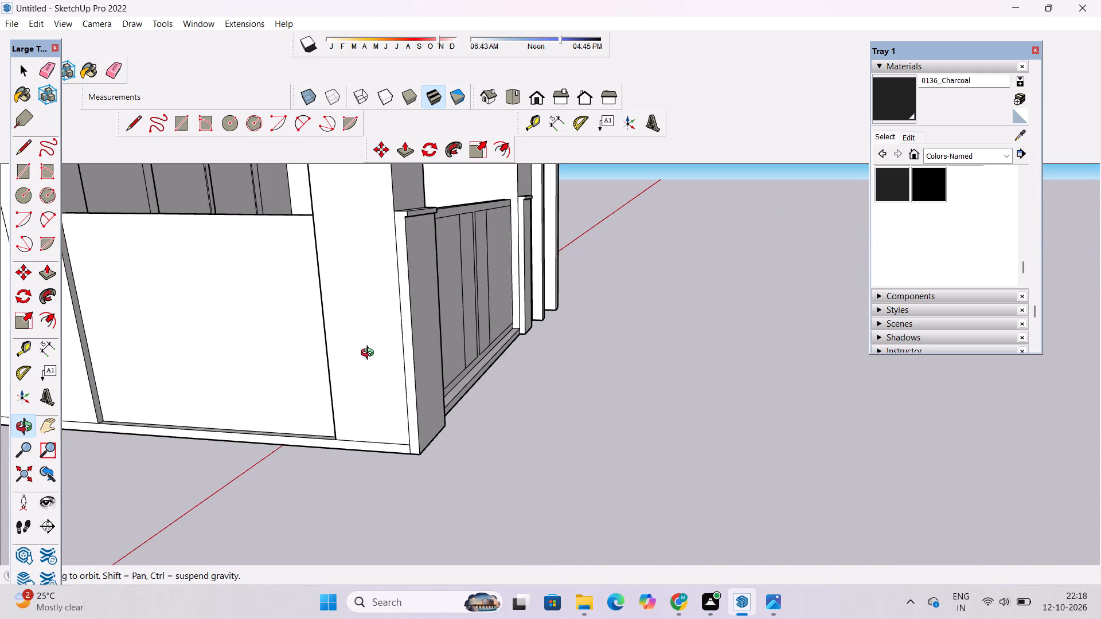
pyautogui.scroll(-3, 370, 354)
pyautogui.moveTo(348, 420); pyautogui.dragTo(385, 385)
pyautogui.scroll(4, 393, 401)
pyautogui.keyDown('shift'); pyautogui.moveTo(395, 401); pyautogui.dragTo(395, 416); pyautogui.keyUp('shift')
pyautogui.scroll(3, 365, 414)
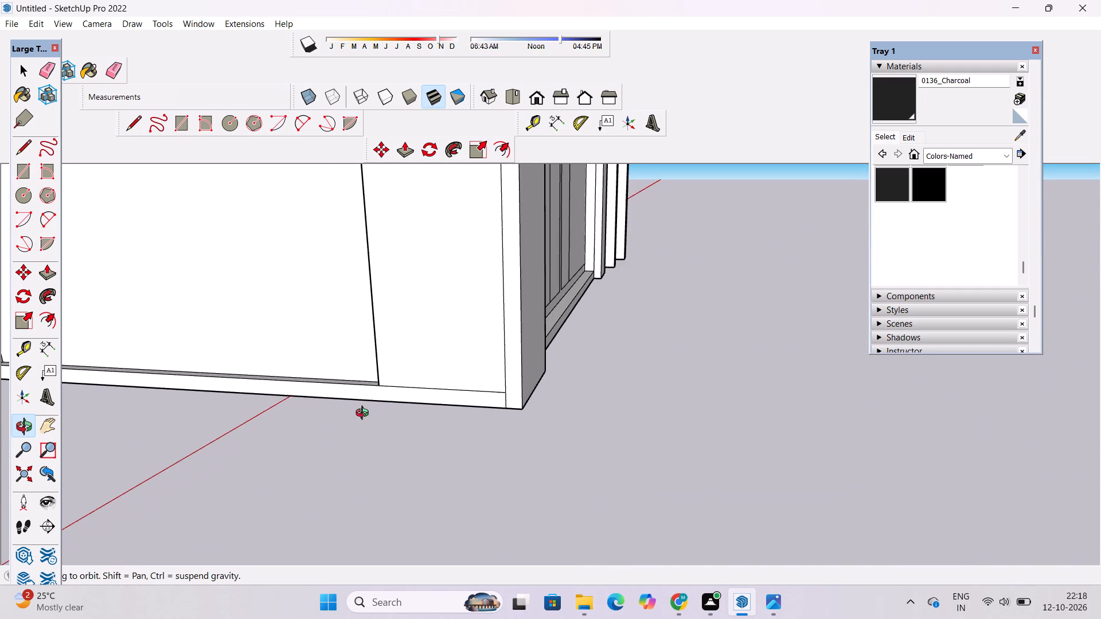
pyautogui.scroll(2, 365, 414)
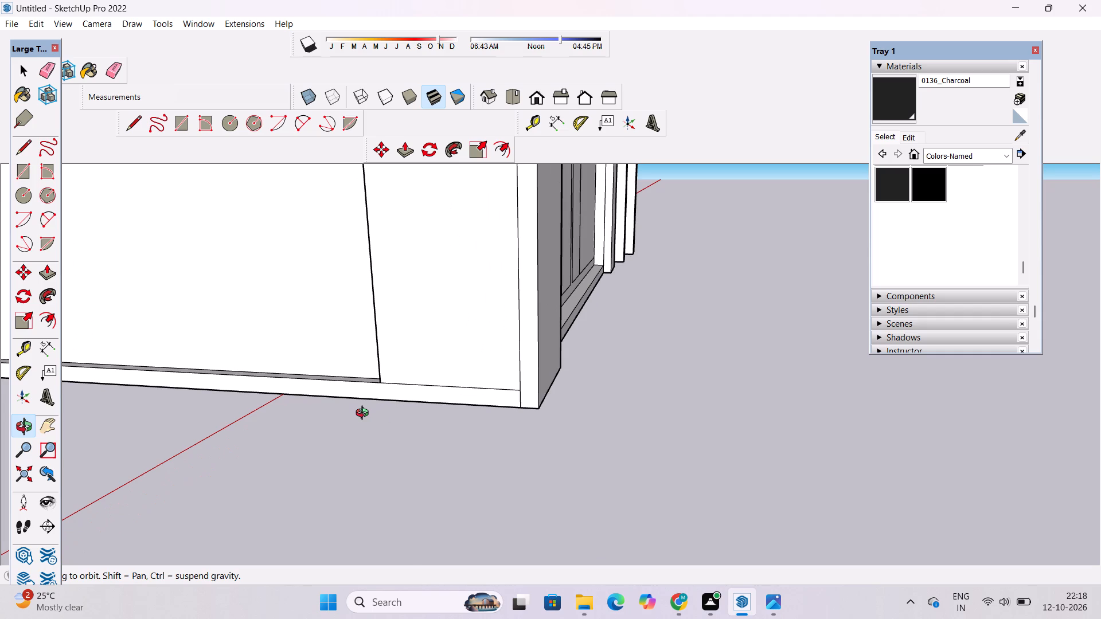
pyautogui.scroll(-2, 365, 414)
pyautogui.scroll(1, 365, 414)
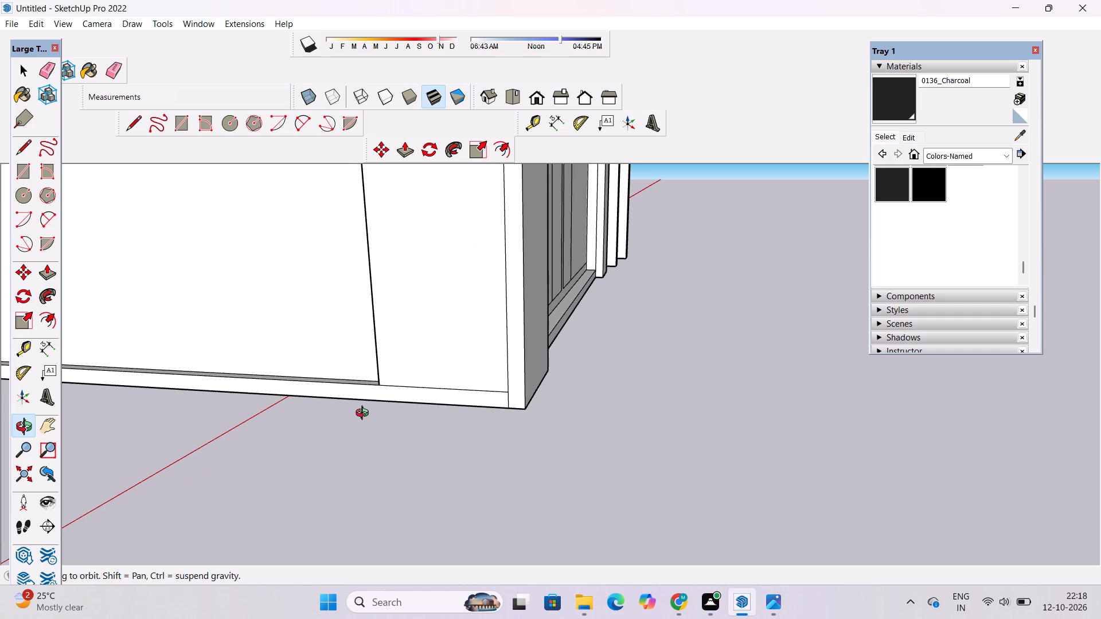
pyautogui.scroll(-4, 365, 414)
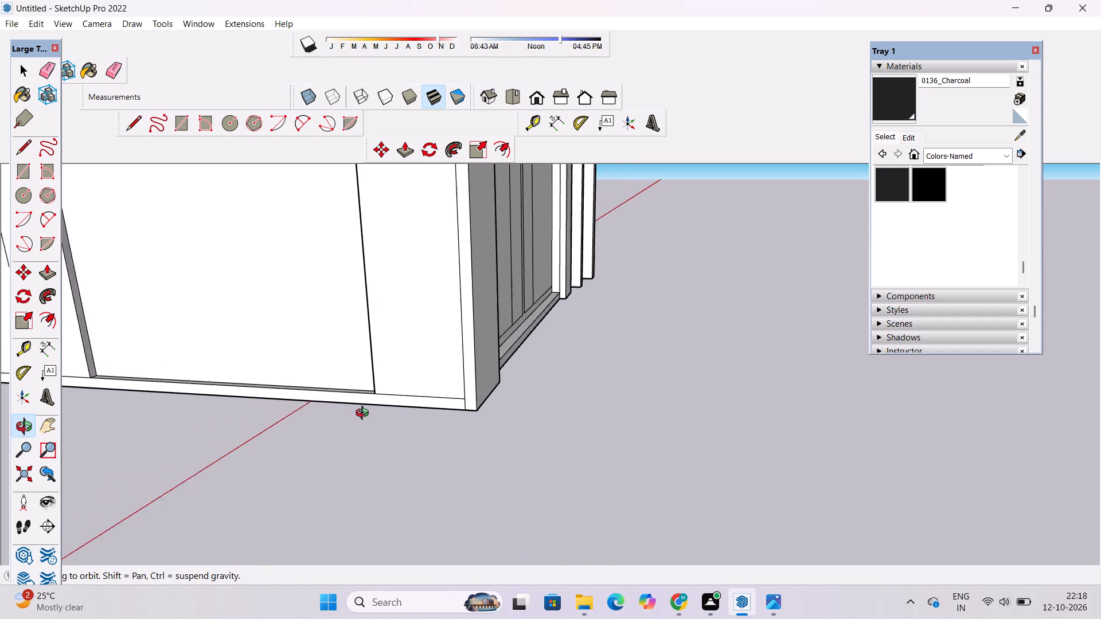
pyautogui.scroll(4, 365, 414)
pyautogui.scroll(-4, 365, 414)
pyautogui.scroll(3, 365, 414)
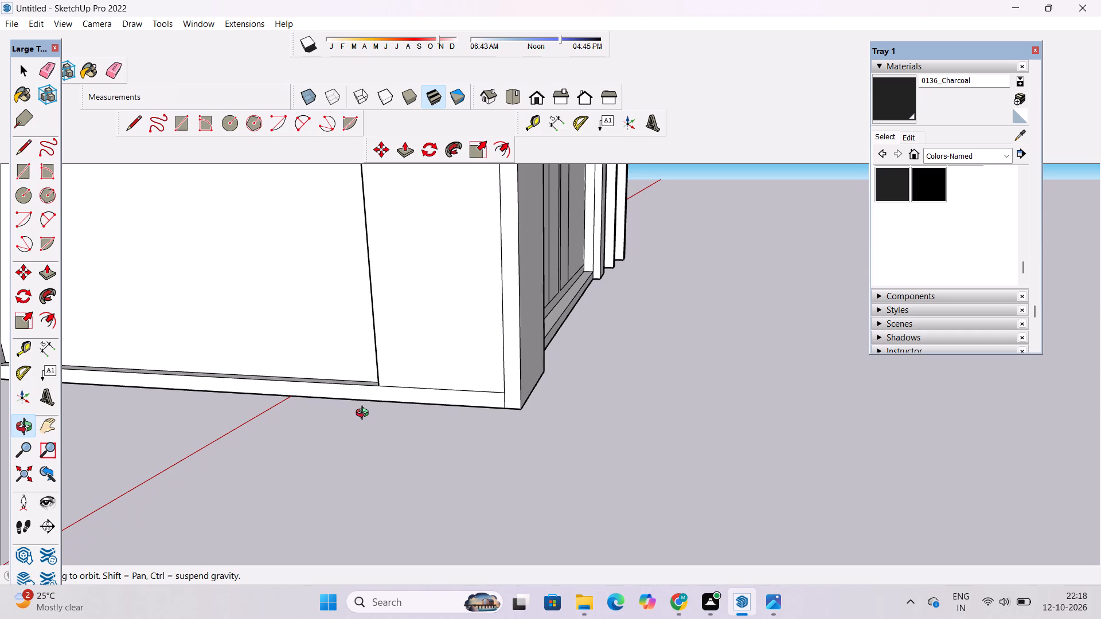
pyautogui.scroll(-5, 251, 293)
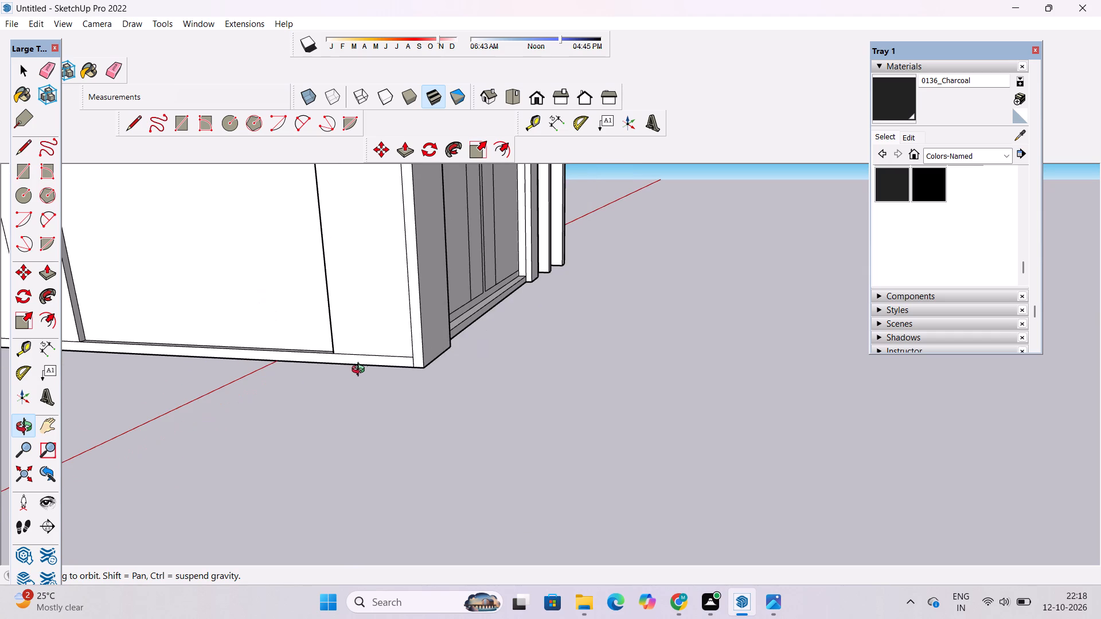
# Erase the horizontal base strip line across the front corner post on the porch's side wall.
pyautogui.scroll(1, 364, 370)
pyautogui.moveTo(420, 376); pyautogui.dragTo(398, 385)
pyautogui.scroll(5, 355, 379)
pyautogui.keyDown('shift'); pyautogui.moveTo(354, 378); pyautogui.dragTo(358, 405); pyautogui.keyUp('shift')
pyautogui.moveTo(338, 408); pyautogui.dragTo(360, 369)
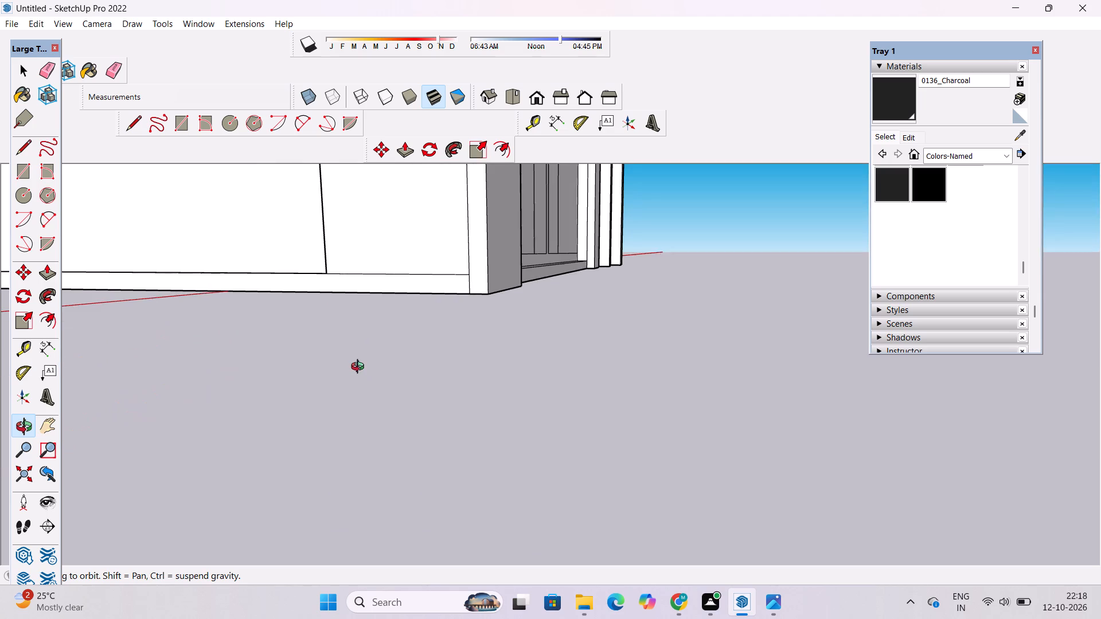
pyautogui.keyDown('shift'); pyautogui.moveTo(361, 361); pyautogui.dragTo(343, 402); pyautogui.keyUp('shift')
pyautogui.scroll(-5, 329, 319)
pyautogui.keyDown('shift'); pyautogui.moveTo(353, 276); pyautogui.dragTo(346, 324); pyautogui.keyUp('shift')
pyautogui.keyDown('shift'); pyautogui.scroll(10, 309, 348); pyautogui.keyUp('shift')
pyautogui.keyDown('shift'); pyautogui.moveTo(342, 323); pyautogui.dragTo(309, 349); pyautogui.keyUp('shift')
pyautogui.moveTo(309, 349); pyautogui.dragTo(331, 352)
pyautogui.press('e')
pyautogui.moveTo(375, 324); pyautogui.dragTo(376, 364)
pyautogui.scroll(-2, 377, 352)
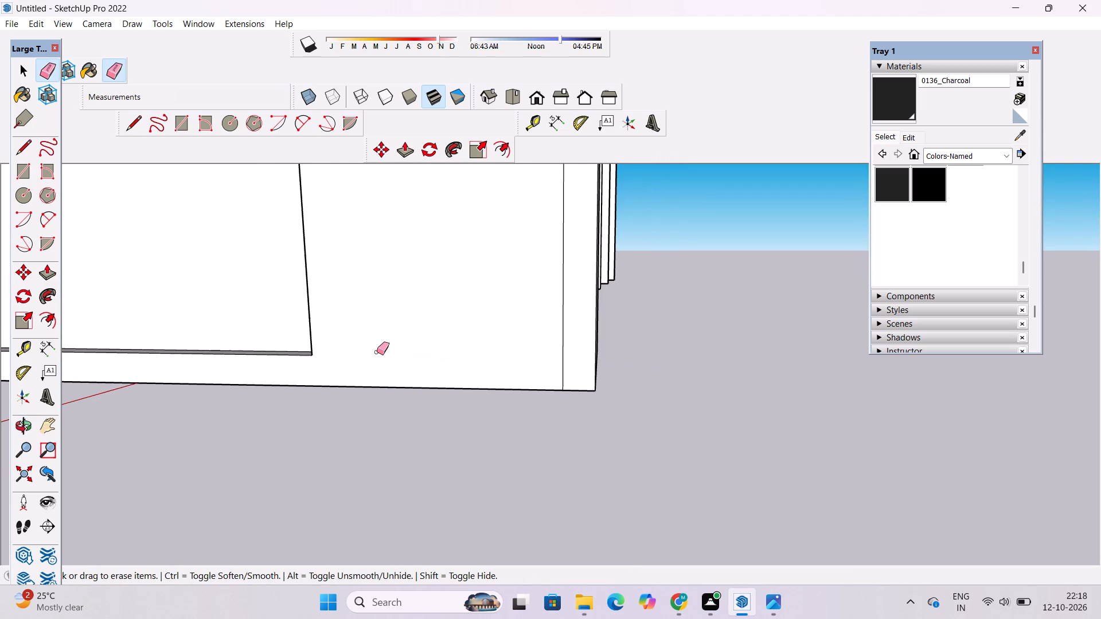
# Draw a 1' line from the side panel's bottom corner by the front post down to the base's bottom edge.
pyautogui.press('l')
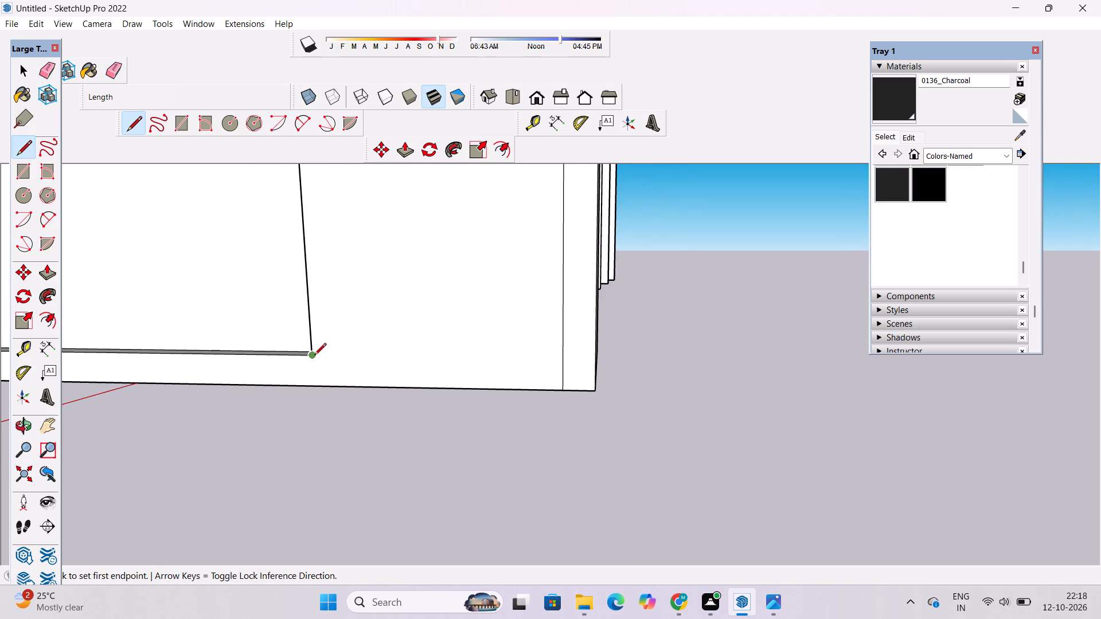
pyautogui.click(314, 356)
pyautogui.click(313, 389)
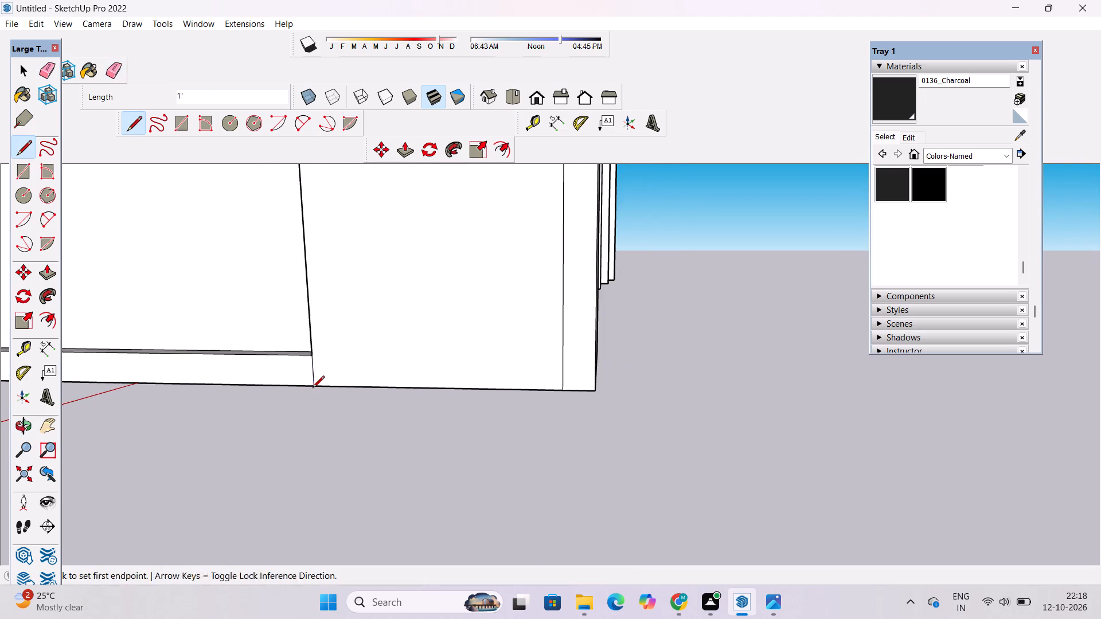
pyautogui.press('space')
# Examine the porch gate, its capped posts and the window behind it from both sides of the front.
pyautogui.press('o')
pyautogui.scroll(-13, 324, 365)
pyautogui.moveTo(401, 345); pyautogui.dragTo(297, 362)
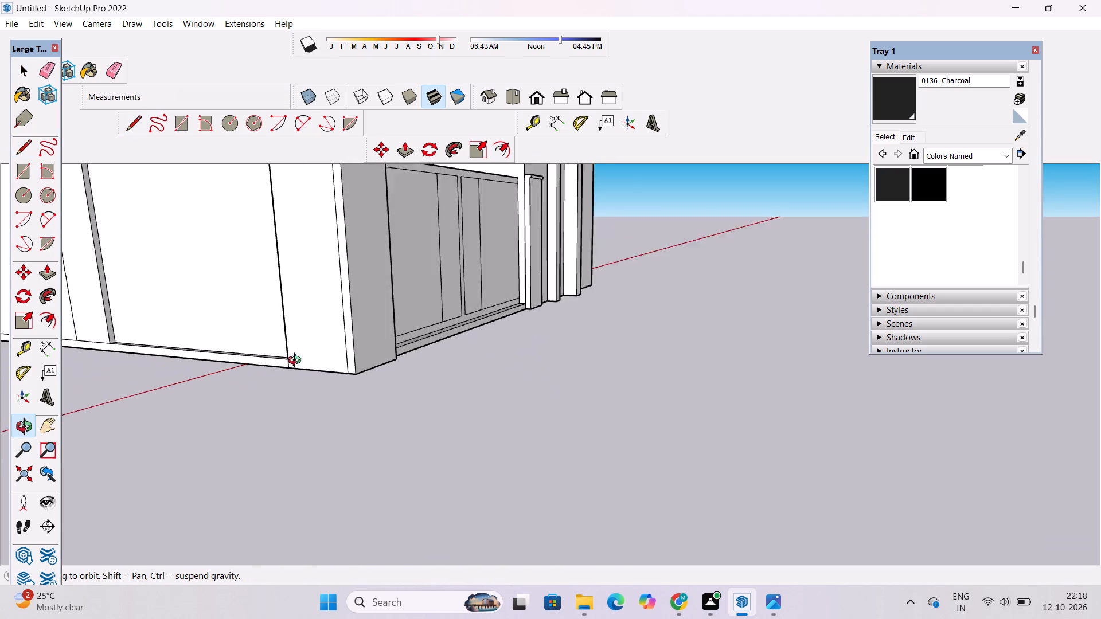
pyautogui.moveTo(297, 362); pyautogui.dragTo(286, 365)
pyautogui.keyDown('shift'); pyautogui.moveTo(362, 332); pyautogui.dragTo(389, 415); pyautogui.keyUp('shift')
pyautogui.moveTo(583, 383); pyautogui.dragTo(369, 351)
pyautogui.scroll(-5, 412, 311)
pyautogui.moveTo(528, 306); pyautogui.dragTo(241, 319)
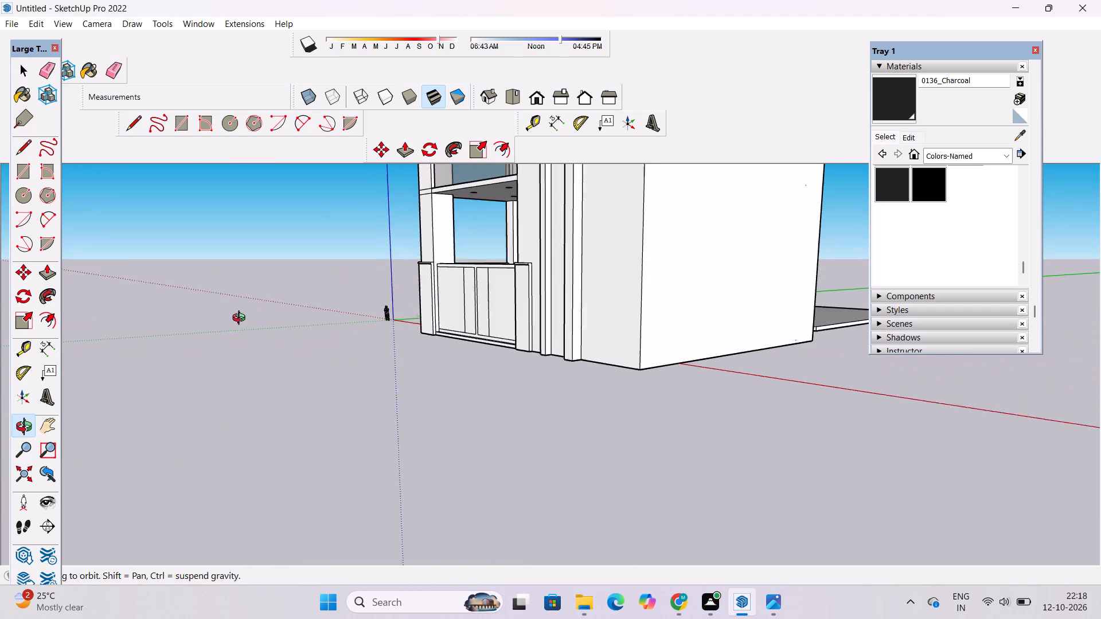
pyautogui.moveTo(241, 319); pyautogui.dragTo(239, 320)
pyautogui.scroll(8, 443, 275)
pyautogui.keyDown('shift'); pyautogui.moveTo(471, 254); pyautogui.dragTo(405, 292); pyautogui.keyUp('shift')
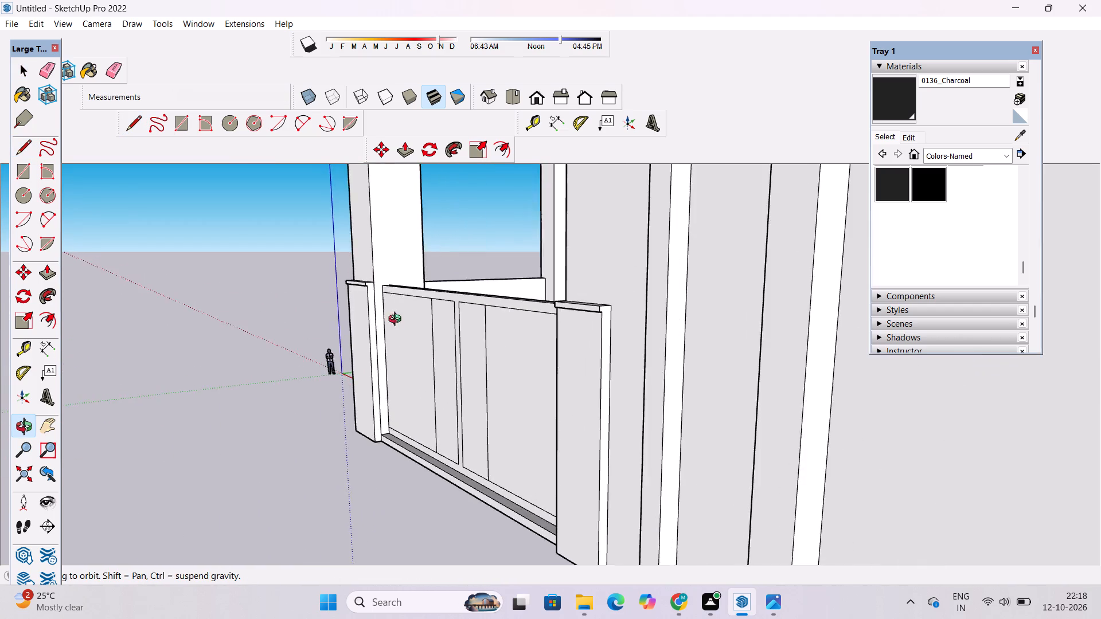
pyautogui.moveTo(397, 320); pyautogui.dragTo(622, 407)
pyautogui.scroll(4, 623, 403)
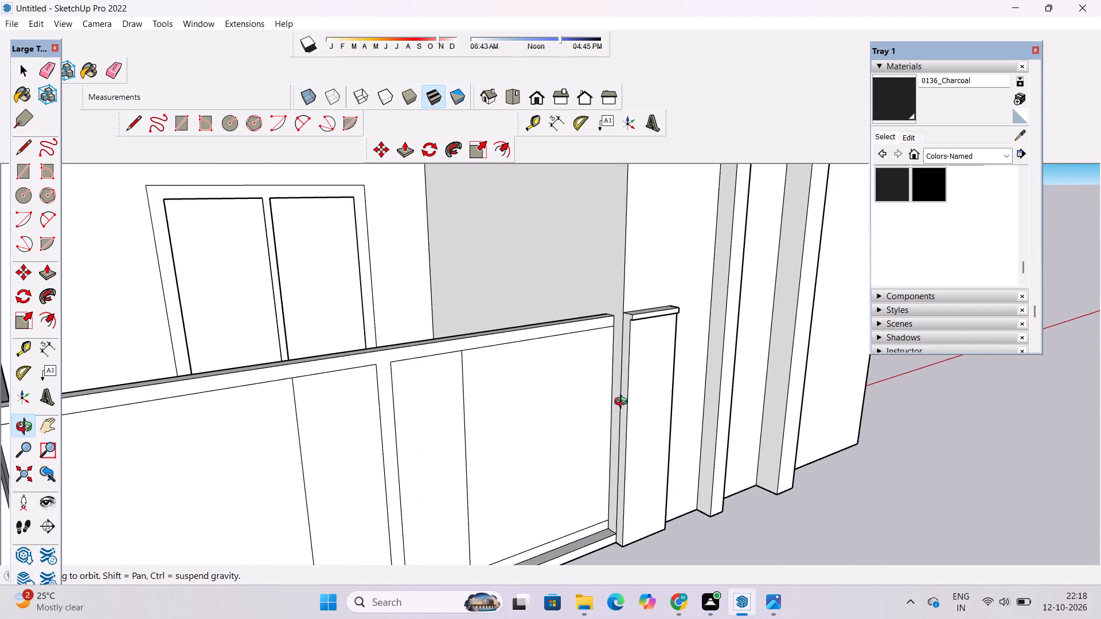
pyautogui.scroll(-5, 623, 403)
pyautogui.scroll(5, 623, 403)
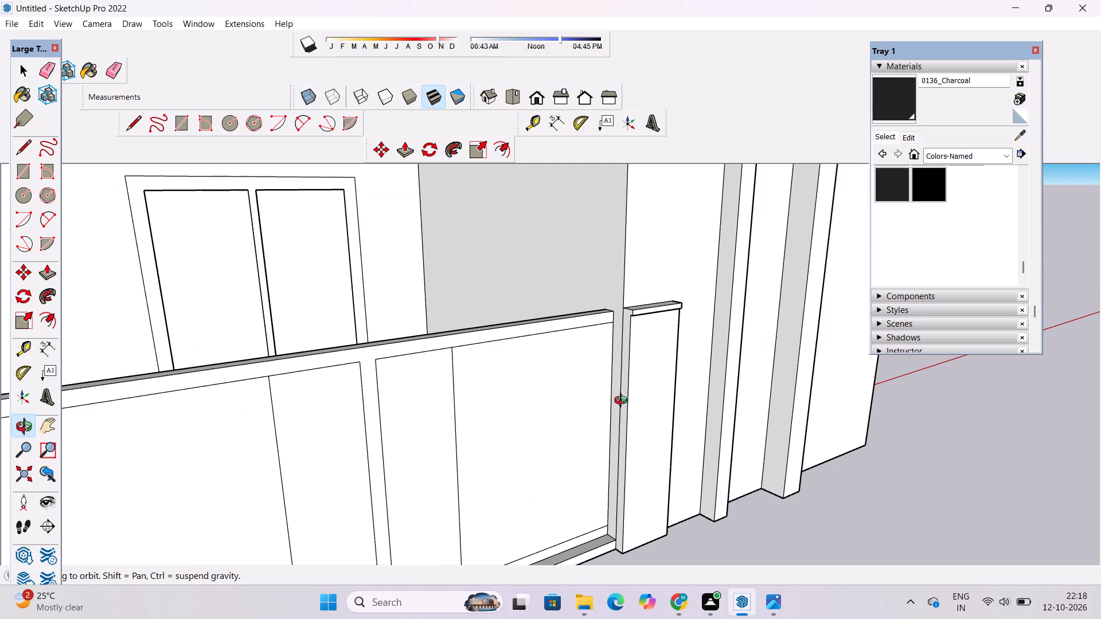
pyautogui.scroll(-8, 623, 402)
pyautogui.keyDown('shift'); pyautogui.moveTo(624, 342); pyautogui.dragTo(623, 350); pyautogui.keyUp('shift')
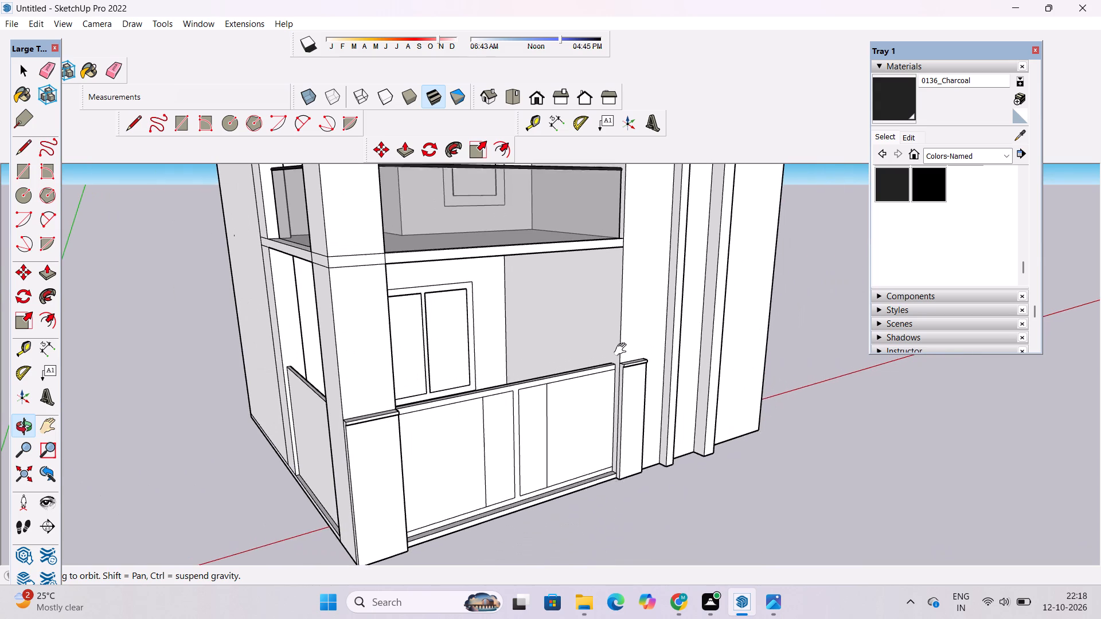
pyautogui.keyDown('shift'); pyautogui.moveTo(623, 350); pyautogui.dragTo(620, 356); pyautogui.keyUp('shift')
pyautogui.scroll(3, 614, 362)
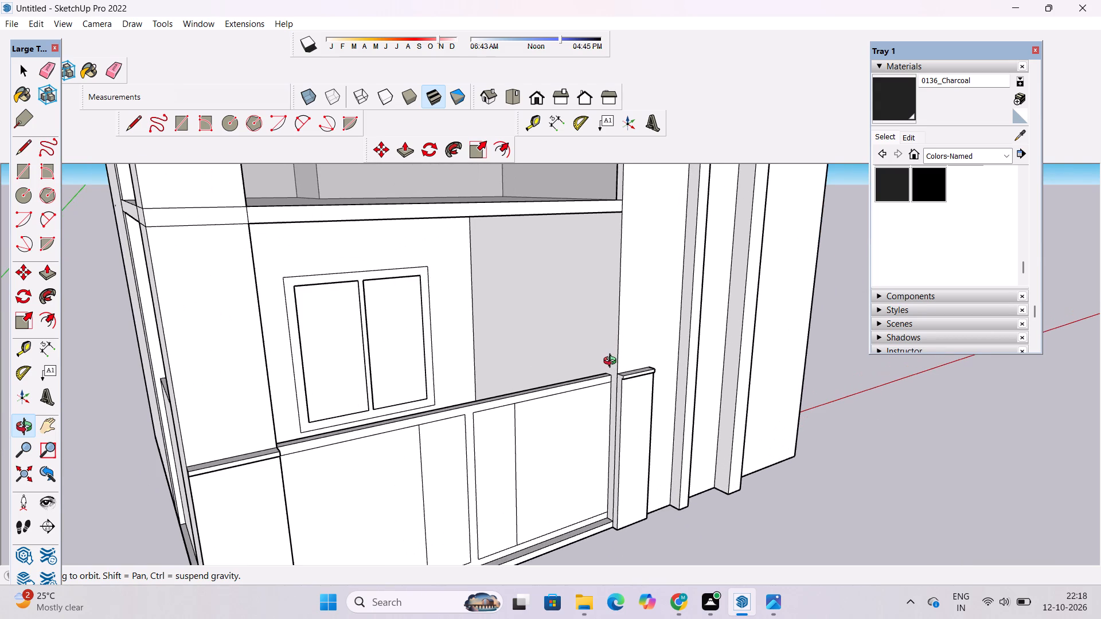
pyautogui.scroll(-2, 612, 362)
pyautogui.scroll(2, 512, 391)
pyautogui.scroll(-2, 512, 391)
pyautogui.scroll(3, 512, 391)
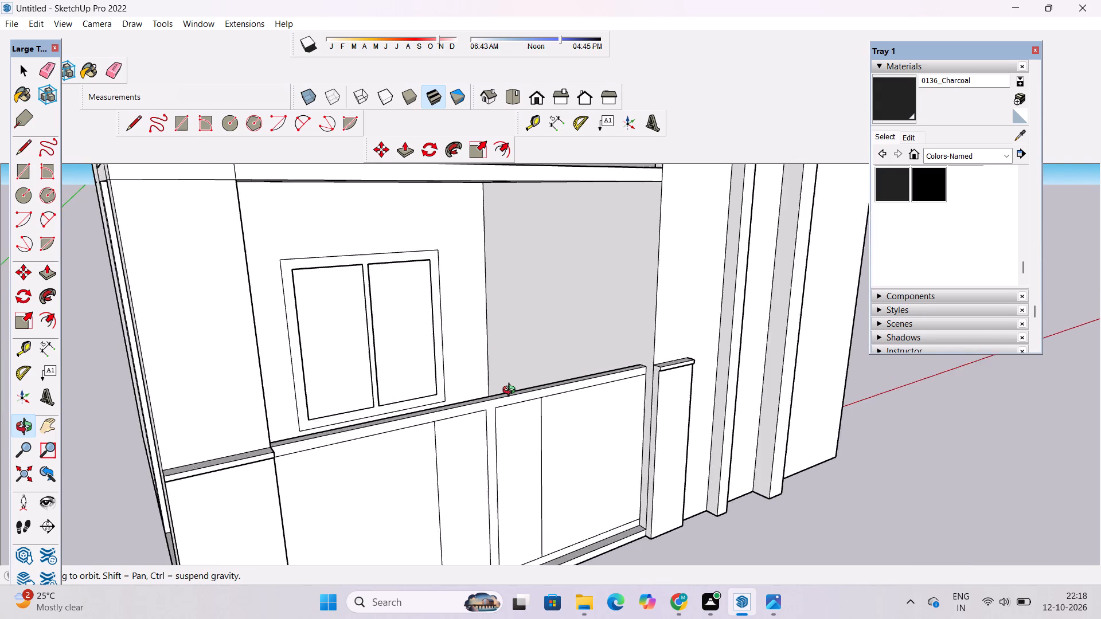
pyautogui.scroll(-4, 512, 391)
pyautogui.scroll(2, 512, 391)
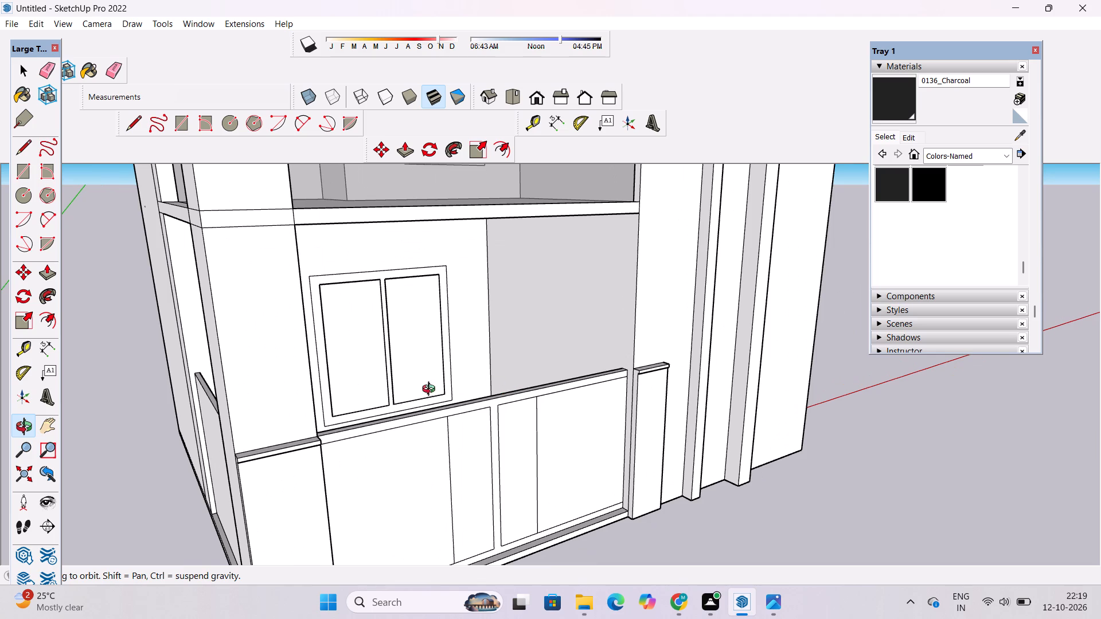
pyautogui.scroll(-7, 404, 398)
# Examine the front frames, porch and balcony levels, turning from the front to the open side wall.
pyautogui.moveTo(452, 394); pyautogui.dragTo(255, 394)
pyautogui.keyDown('shift'); pyautogui.moveTo(524, 367); pyautogui.dragTo(446, 397); pyautogui.keyUp('shift')
pyautogui.moveTo(425, 428); pyautogui.dragTo(565, 433)
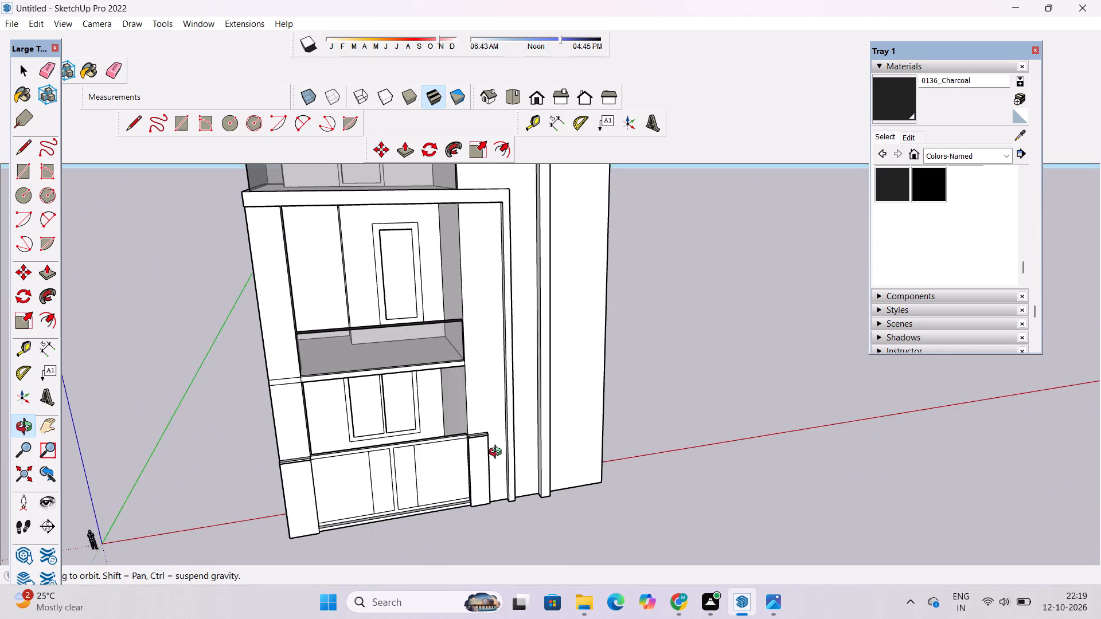
pyautogui.keyDown('shift'); pyautogui.moveTo(422, 463); pyautogui.dragTo(415, 416); pyautogui.keyUp('shift')
pyautogui.moveTo(231, 485); pyautogui.dragTo(474, 412)
pyautogui.keyDown('shift'); pyautogui.moveTo(459, 429); pyautogui.dragTo(227, 473); pyautogui.keyUp('shift')
pyautogui.scroll(3, 238, 455)
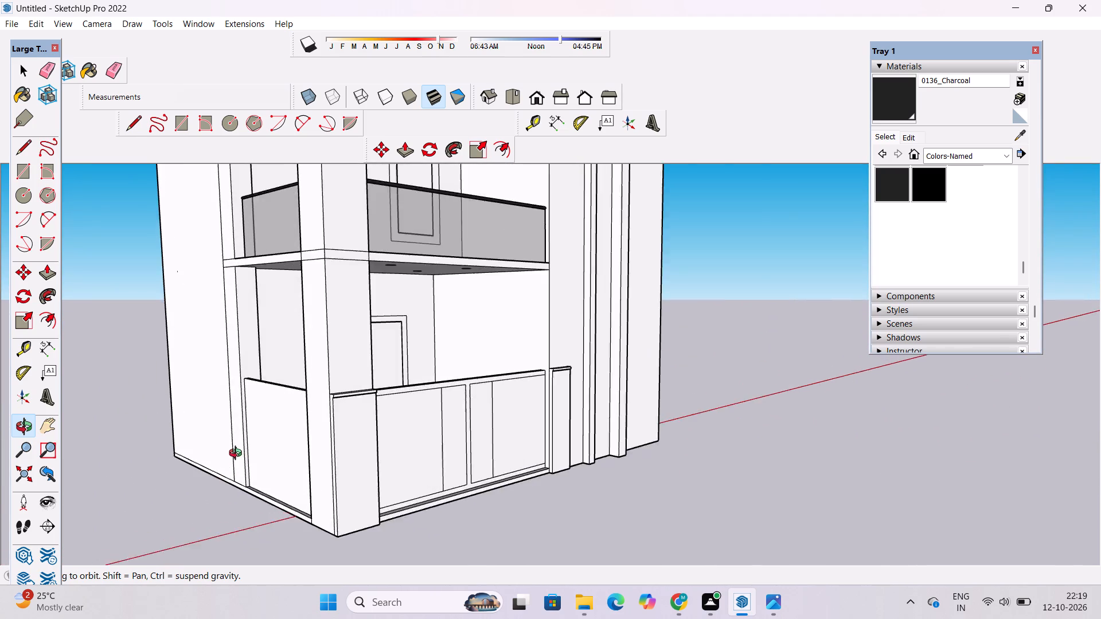
pyautogui.scroll(4, 238, 455)
pyautogui.keyDown('shift'); pyautogui.moveTo(244, 452); pyautogui.dragTo(340, 446); pyautogui.keyUp('shift')
pyautogui.scroll(-6, 305, 434)
pyautogui.moveTo(300, 434); pyautogui.dragTo(434, 432)
pyautogui.scroll(-2, 430, 429)
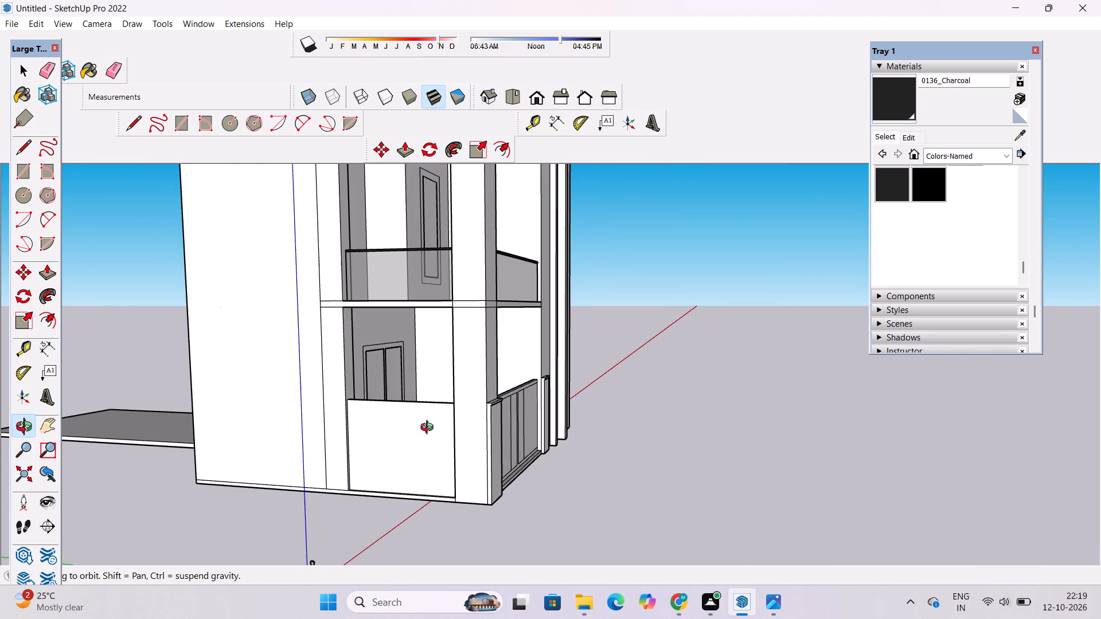
pyautogui.scroll(-4, 426, 422)
pyautogui.moveTo(425, 422); pyautogui.dragTo(462, 448)
# Draw a 1' 6" line across the middle-floor slab edge, joining the side openings' inner corners above and below.
pyautogui.scroll(4, 309, 347)
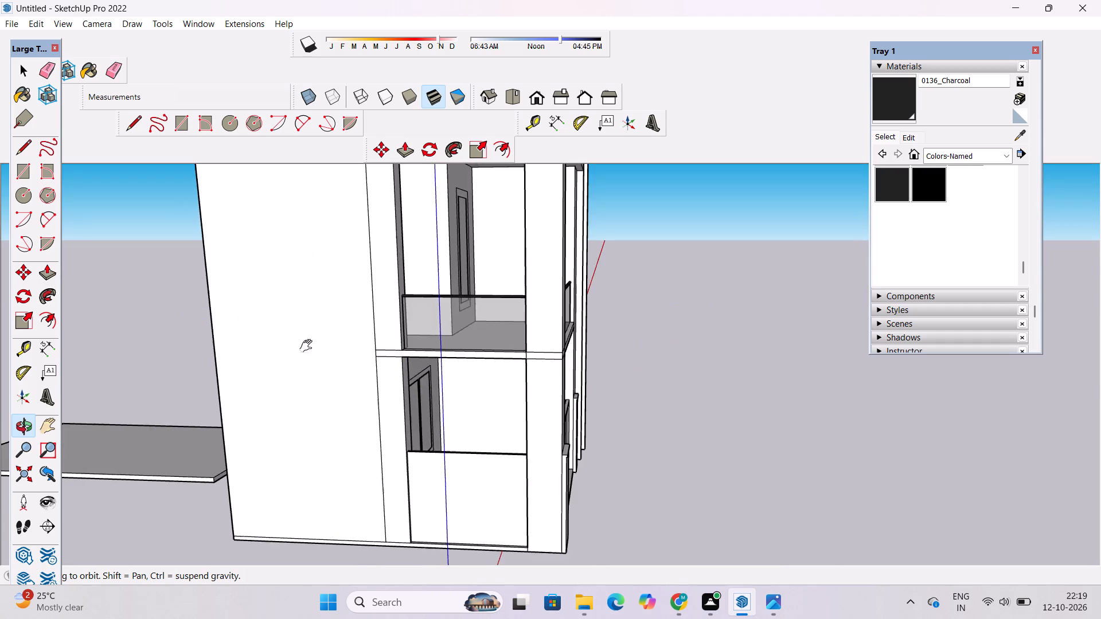
pyautogui.keyDown('shift'); pyautogui.moveTo(329, 352); pyautogui.dragTo(315, 399); pyautogui.keyUp('shift')
pyautogui.moveTo(323, 409); pyautogui.dragTo(396, 409)
pyautogui.scroll(7, 417, 429)
pyautogui.moveTo(433, 403); pyautogui.dragTo(397, 410)
pyautogui.keyDown('shift'); pyautogui.moveTo(390, 414); pyautogui.dragTo(333, 421); pyautogui.keyUp('shift')
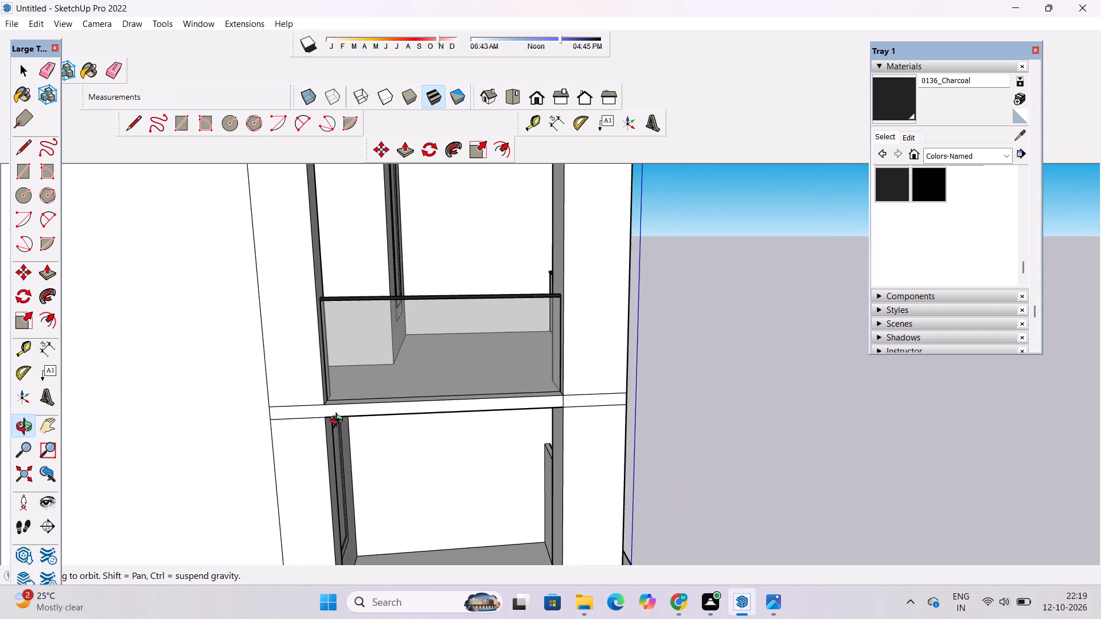
pyautogui.scroll(4, 339, 421)
pyautogui.keyDown('shift'); pyautogui.moveTo(307, 420); pyautogui.dragTo(325, 427); pyautogui.keyUp('shift')
pyautogui.moveTo(325, 427); pyautogui.dragTo(310, 422)
pyautogui.press('l')
pyautogui.scroll(5, 309, 410)
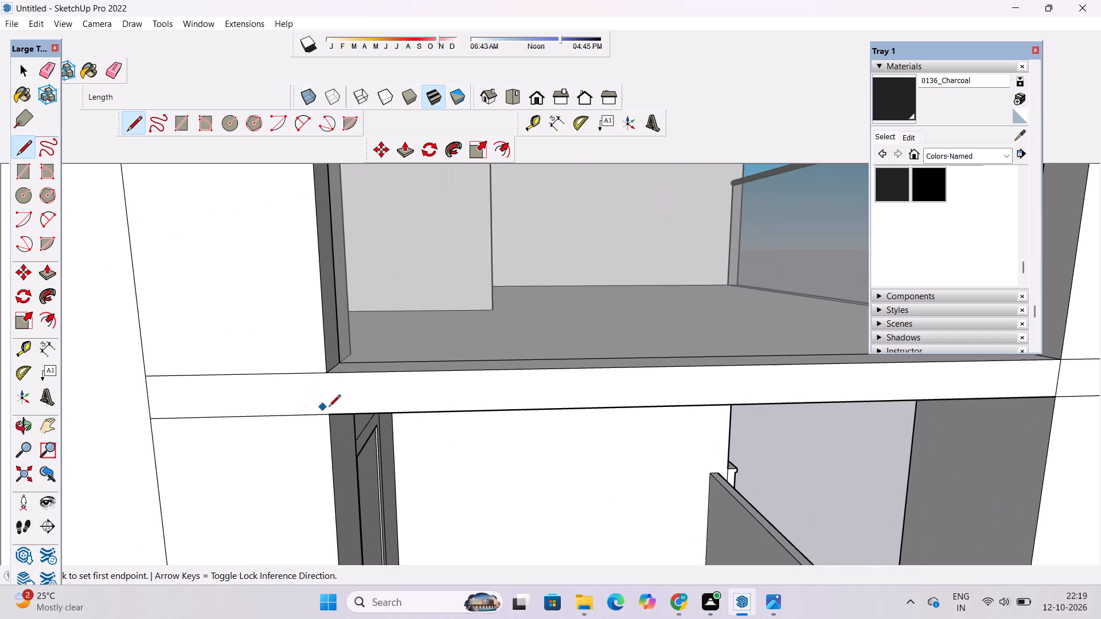
pyautogui.click(325, 417)
pyautogui.click(326, 371)
pyautogui.press('space')
# Erase the slab lines and the long vertical seam from the side wall next to the porch and balcony openings.
pyautogui.write('e')
pyautogui.scroll(-5, 320, 385)
pyautogui.moveTo(227, 309); pyautogui.dragTo(240, 417)
pyautogui.moveTo(221, 311); pyautogui.dragTo(181, 363)
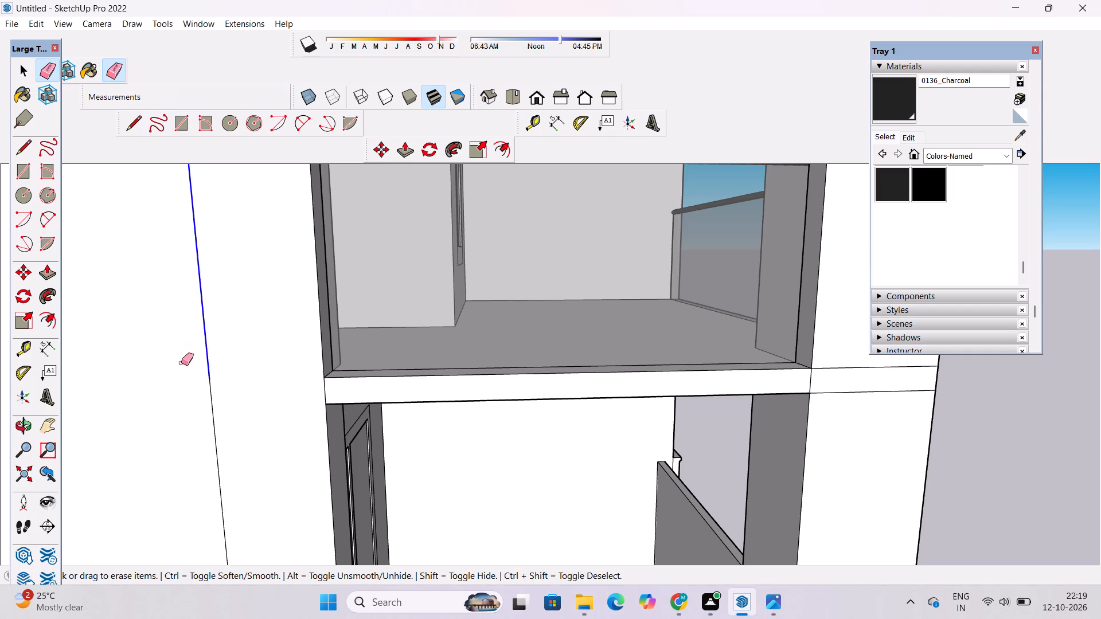
pyautogui.moveTo(181, 363); pyautogui.dragTo(179, 376)
pyautogui.scroll(-5, 223, 379)
pyautogui.moveTo(221, 378); pyautogui.dragTo(210, 409)
pyautogui.scroll(-12, 199, 356)
pyautogui.scroll(5, 218, 354)
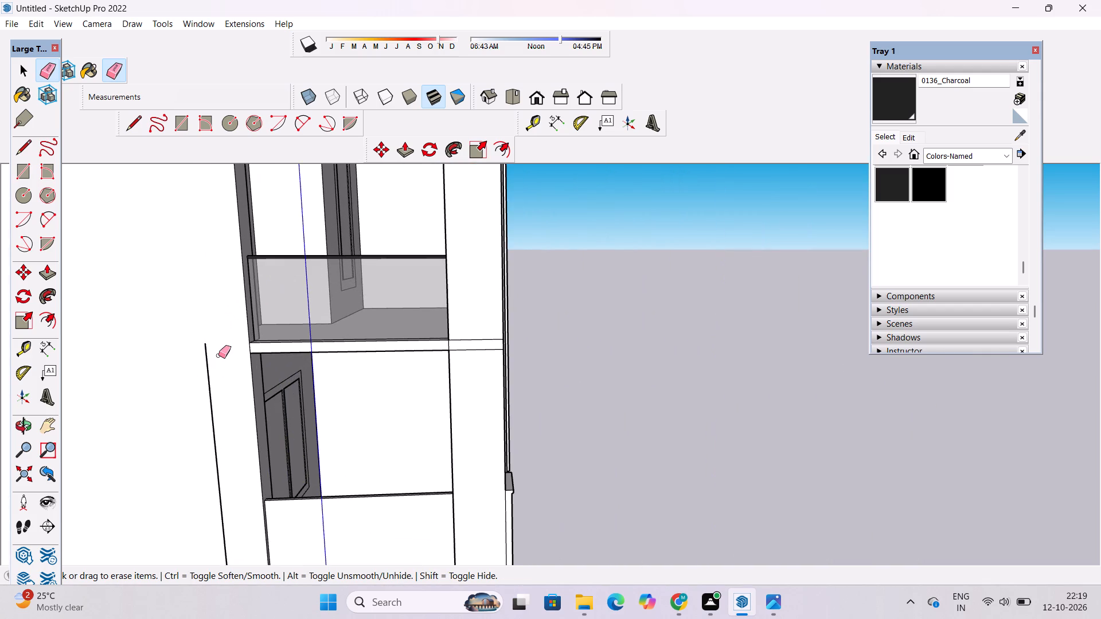
pyautogui.moveTo(216, 363); pyautogui.dragTo(206, 379)
pyautogui.scroll(-5, 206, 379)
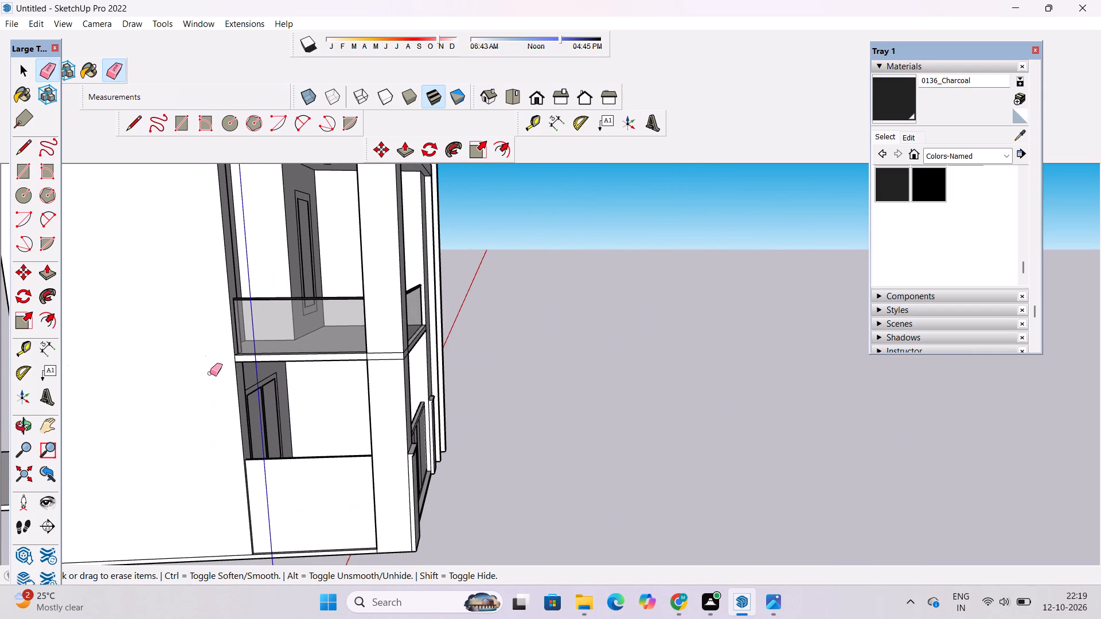
pyautogui.scroll(4, 211, 371)
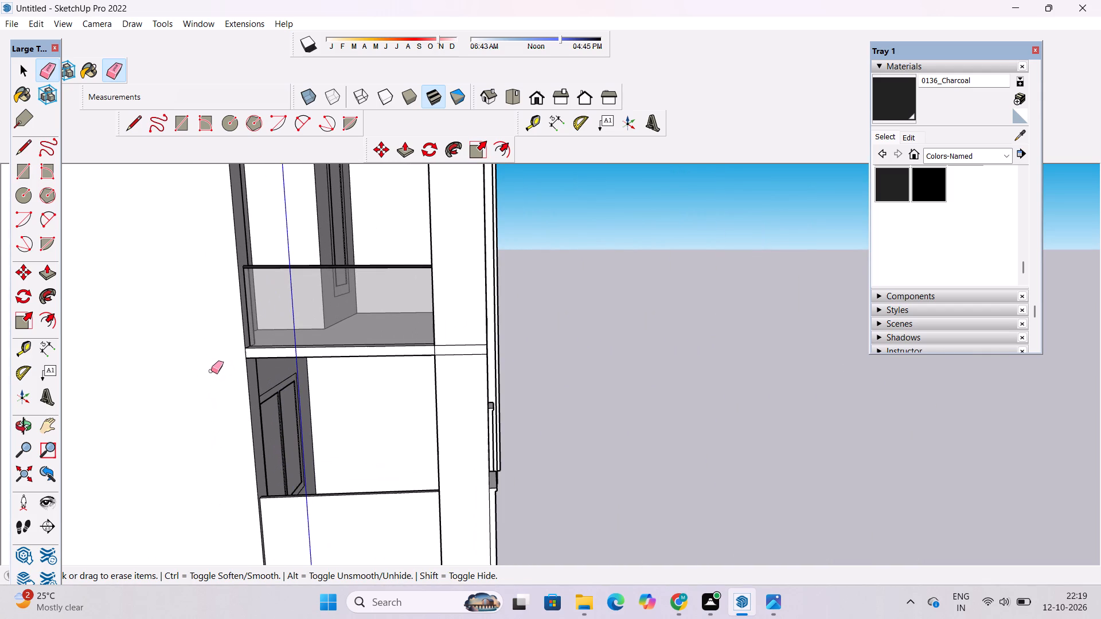
# Erase the leftover short line on the side edge of the upper balcony slab.
pyautogui.press('o')
pyautogui.scroll(-7, 245, 309)
pyautogui.scroll(5, 270, 379)
pyautogui.moveTo(373, 381); pyautogui.dragTo(291, 363)
pyautogui.scroll(-6, 290, 351)
pyautogui.keyDown('shift'); pyautogui.moveTo(306, 335); pyautogui.dragTo(346, 432); pyautogui.keyUp('shift')
pyautogui.scroll(8, 330, 276)
pyautogui.moveTo(237, 290); pyautogui.dragTo(311, 297)
pyautogui.scroll(5, 269, 295)
pyautogui.keyDown('shift'); pyautogui.moveTo(265, 290); pyautogui.dragTo(303, 304); pyautogui.keyUp('shift')
pyautogui.moveTo(303, 304); pyautogui.dragTo(257, 308)
pyautogui.press('e')
pyautogui.moveTo(284, 287); pyautogui.dragTo(256, 293)
# Examine the balconies, slabs and porch from the side corner round to the whole front of the house.
pyautogui.press('o')
pyautogui.scroll(-7, 256, 293)
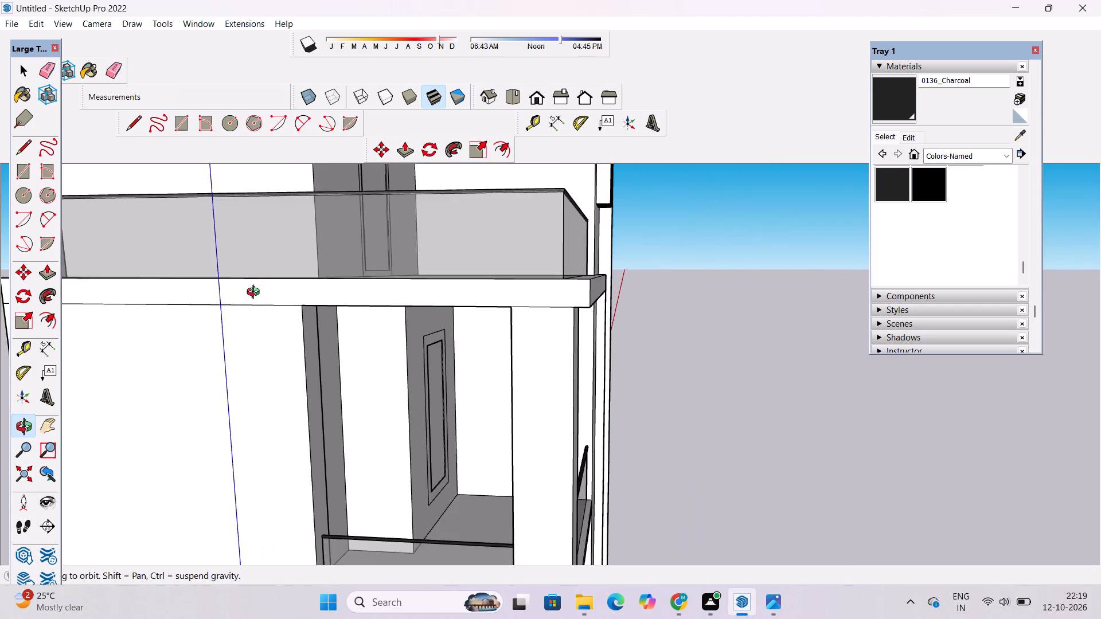
pyautogui.scroll(-3, 256, 293)
pyautogui.moveTo(402, 319); pyautogui.dragTo(251, 354)
pyautogui.moveTo(373, 362); pyautogui.dragTo(258, 362)
pyautogui.keyDown('shift'); pyautogui.moveTo(330, 361); pyautogui.dragTo(333, 343); pyautogui.keyUp('shift')
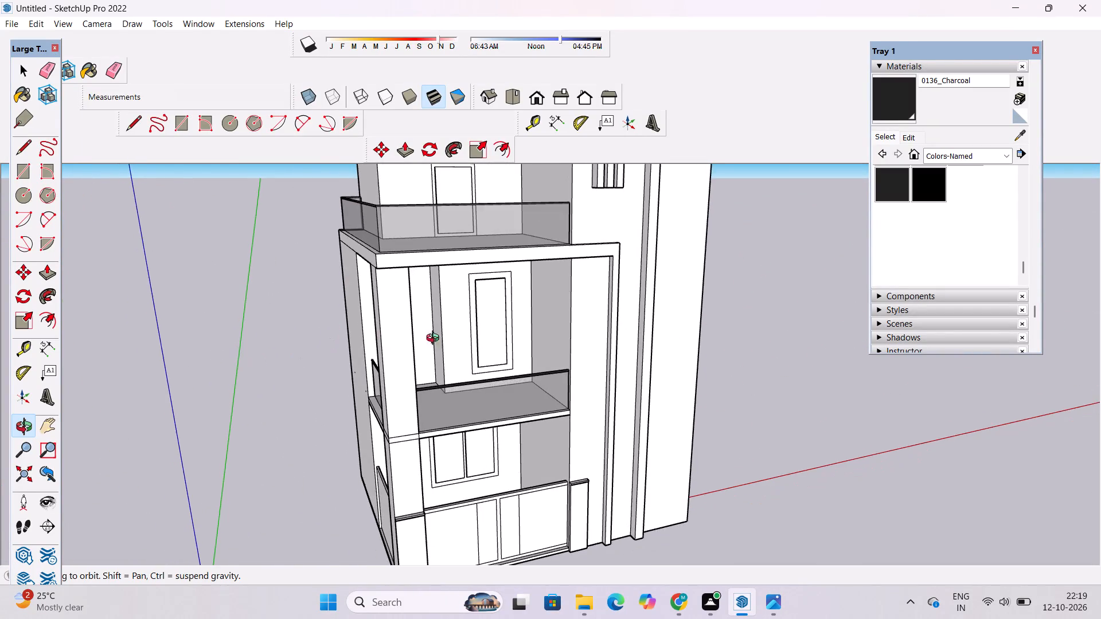
pyautogui.moveTo(450, 339); pyautogui.dragTo(388, 336)
pyautogui.scroll(-5, 388, 333)
pyautogui.keyDown('shift'); pyautogui.moveTo(441, 319); pyautogui.dragTo(448, 366); pyautogui.keyUp('shift')
pyautogui.moveTo(466, 350); pyautogui.dragTo(455, 309)
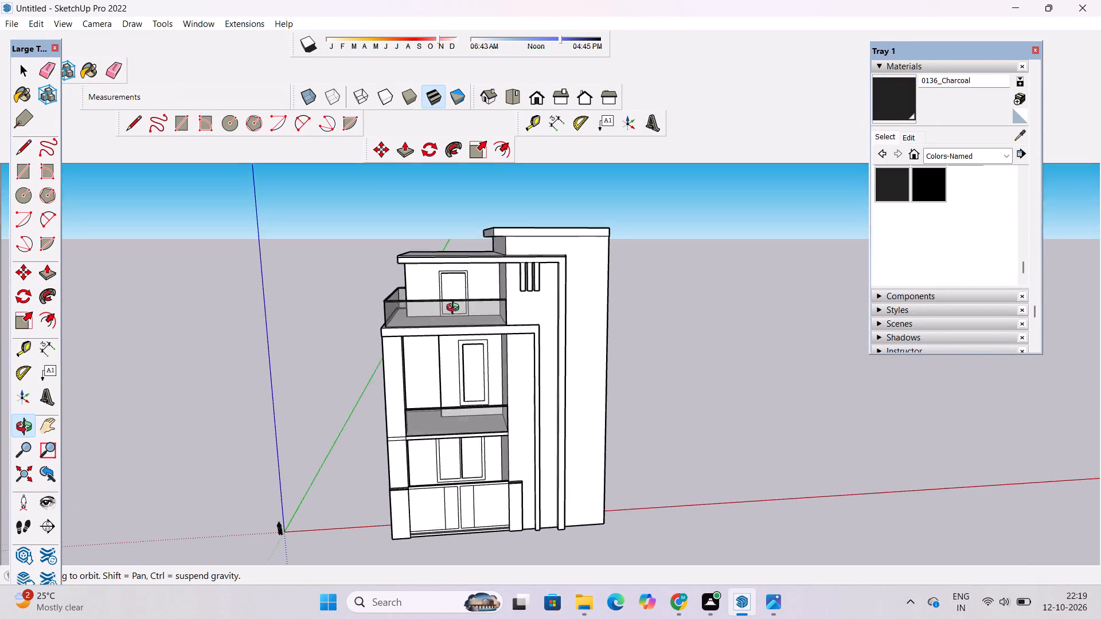
pyautogui.moveTo(455, 309); pyautogui.dragTo(450, 293)
# Examine the upper front slots, roof overhang, balcony ceilings, frames and porch from below and above.
pyautogui.scroll(1, 513, 260)
pyautogui.keyDown('shift'); pyautogui.click(518, 279); pyautogui.keyUp('shift')
pyautogui.moveTo(512, 296); pyautogui.dragTo(438, 336)
pyautogui.scroll(2, 514, 292)
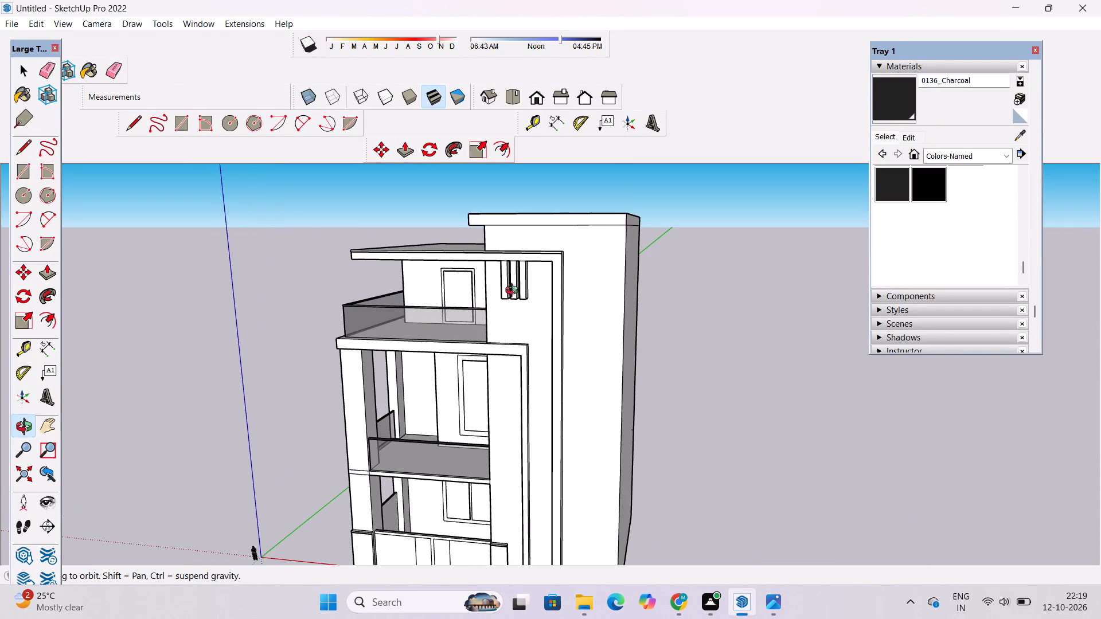
pyautogui.keyDown('shift'); pyautogui.moveTo(514, 292); pyautogui.dragTo(506, 299); pyautogui.keyUp('shift')
pyautogui.moveTo(529, 343); pyautogui.dragTo(538, 301)
pyautogui.keyDown('shift'); pyautogui.moveTo(520, 348); pyautogui.dragTo(534, 300); pyautogui.keyUp('shift')
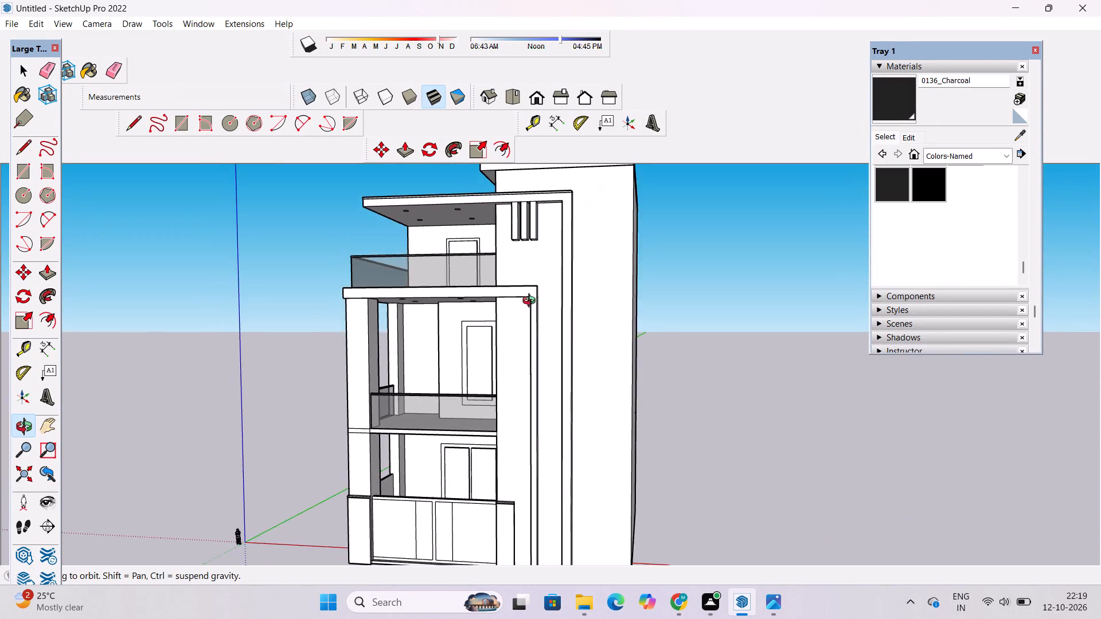
pyautogui.moveTo(532, 307); pyautogui.dragTo(553, 324)
pyautogui.scroll(-4, 553, 324)
pyautogui.moveTo(516, 394); pyautogui.dragTo(567, 497)
pyautogui.scroll(3, 515, 469)
pyautogui.moveTo(547, 465); pyautogui.dragTo(454, 441)
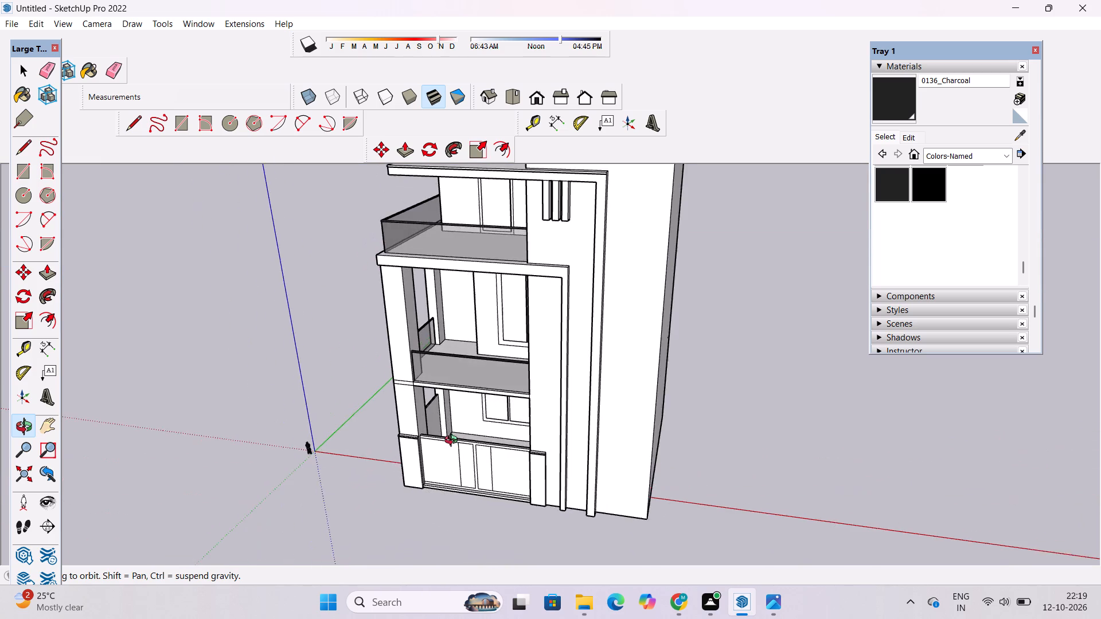
# Examine the house's open side corner, front porch, gate and balconies from low and raised viewpoints.
pyautogui.keyDown('shift'); pyautogui.moveTo(454, 441); pyautogui.dragTo(474, 464); pyautogui.keyUp('shift')
pyautogui.moveTo(464, 474); pyautogui.dragTo(631, 417)
pyautogui.moveTo(434, 531); pyautogui.dragTo(600, 495)
pyautogui.keyDown('shift'); pyautogui.moveTo(557, 520); pyautogui.dragTo(557, 488); pyautogui.keyUp('shift')
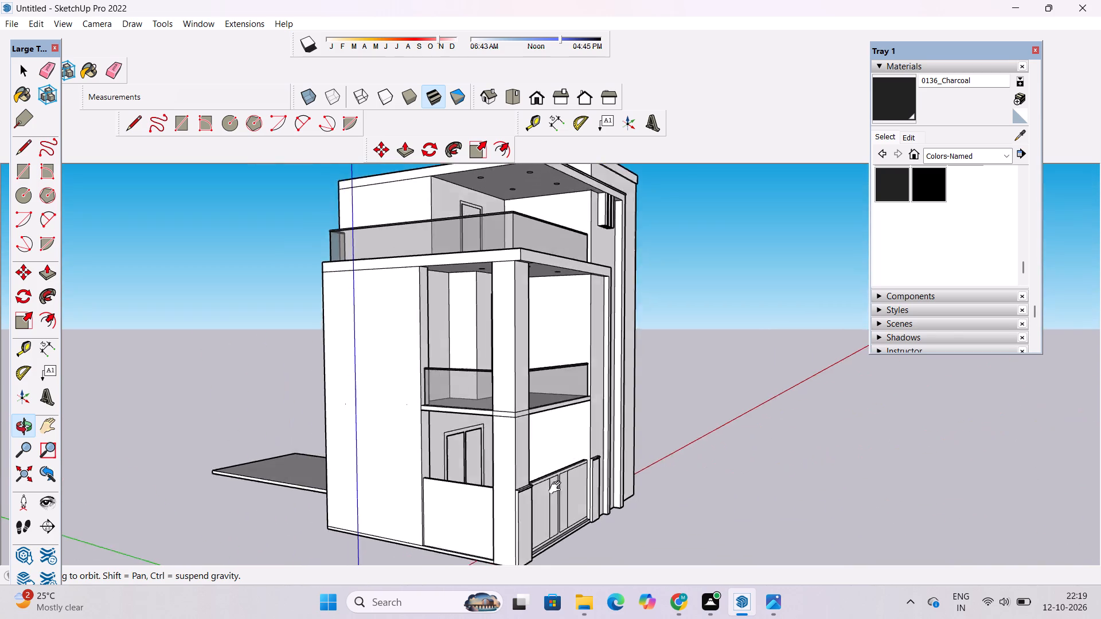
pyautogui.keyDown('shift'); pyautogui.moveTo(557, 488); pyautogui.dragTo(566, 458); pyautogui.keyUp('shift')
pyautogui.moveTo(565, 441); pyautogui.dragTo(437, 477)
pyautogui.scroll(-4, 437, 477)
pyautogui.moveTo(596, 452); pyautogui.dragTo(430, 469)
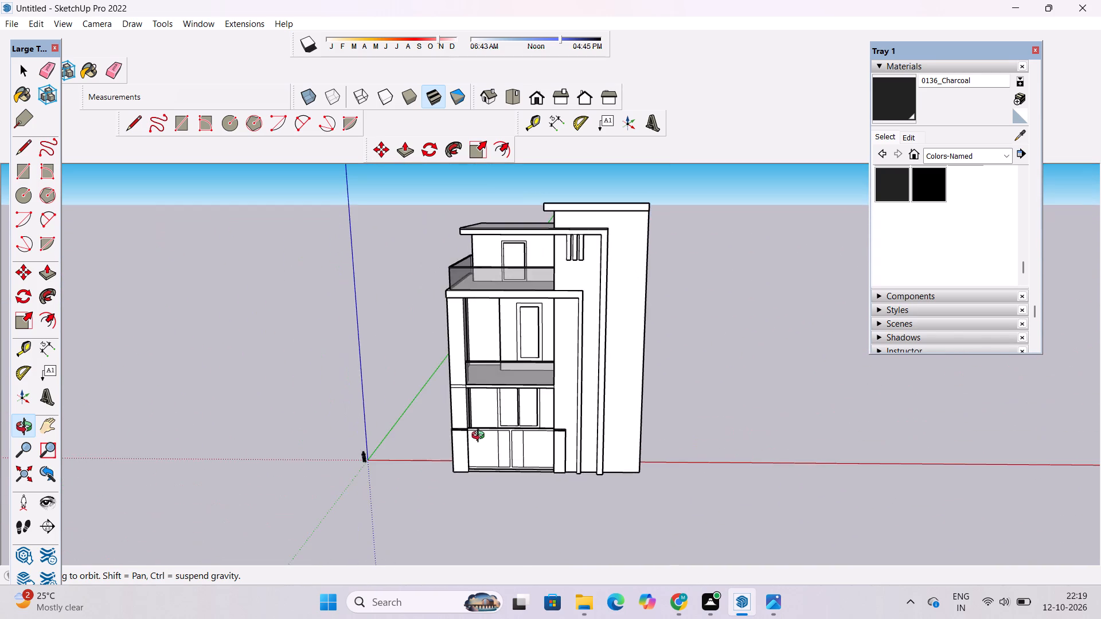
pyautogui.scroll(5, 481, 437)
pyautogui.keyDown('shift'); pyautogui.moveTo(531, 431); pyautogui.dragTo(476, 445); pyautogui.keyUp('shift')
pyautogui.moveTo(468, 450); pyautogui.dragTo(463, 532)
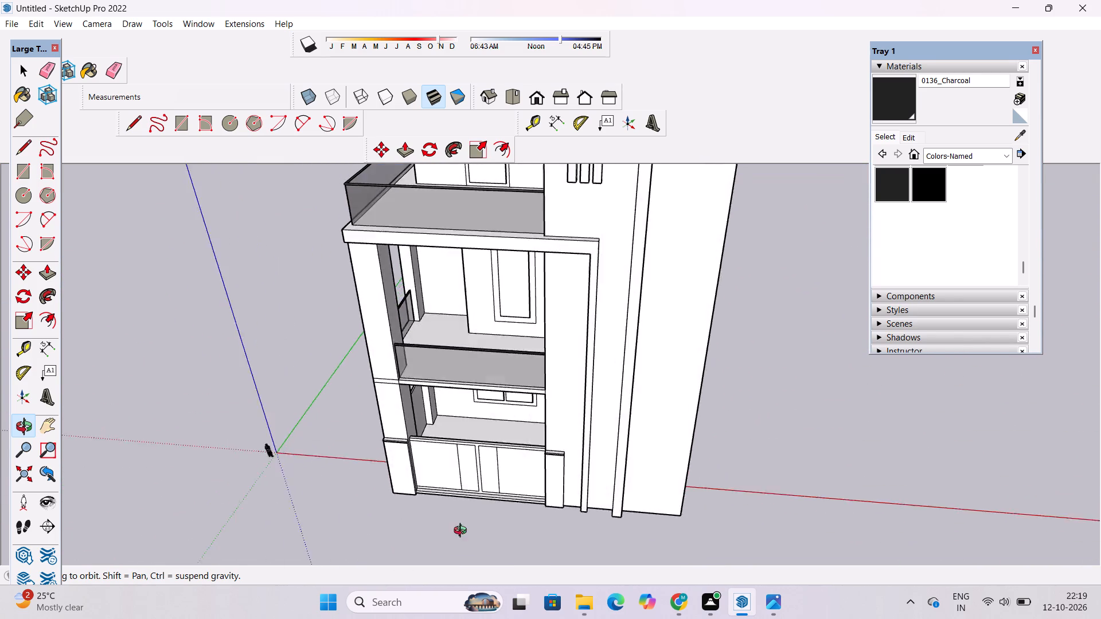
pyautogui.moveTo(463, 532); pyautogui.dragTo(681, 606)
pyautogui.scroll(-6, 381, 332)
pyautogui.keyDown('shift'); pyautogui.moveTo(529, 452); pyautogui.dragTo(529, 353); pyautogui.keyUp('shift')
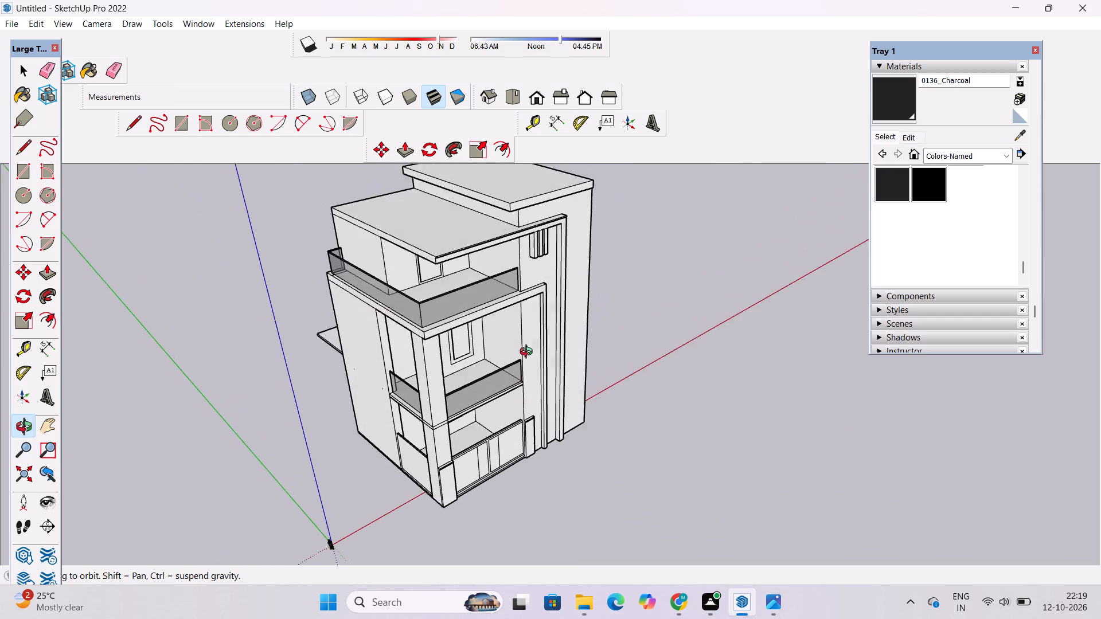
pyautogui.keyDown('shift'); pyautogui.moveTo(529, 353); pyautogui.dragTo(529, 346); pyautogui.keyUp('shift')
pyautogui.scroll(-5, 339, 385)
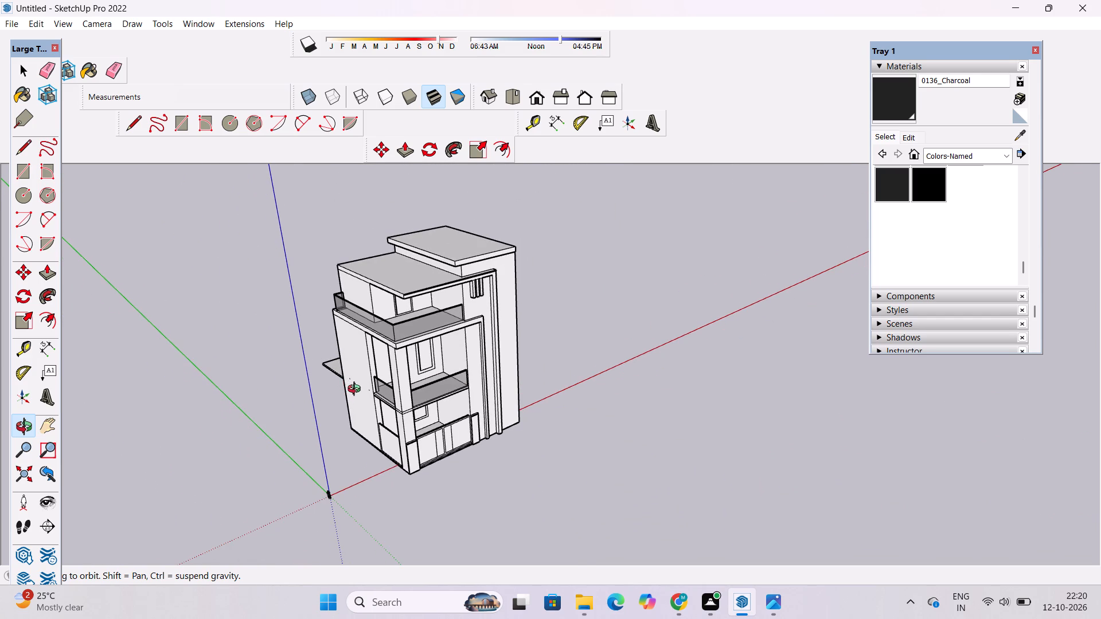
# Examine the whole house from the front corner, including the stepped roofs, balcony railings and front frames.
pyautogui.scroll(-3, 357, 390)
pyautogui.scroll(8, 380, 416)
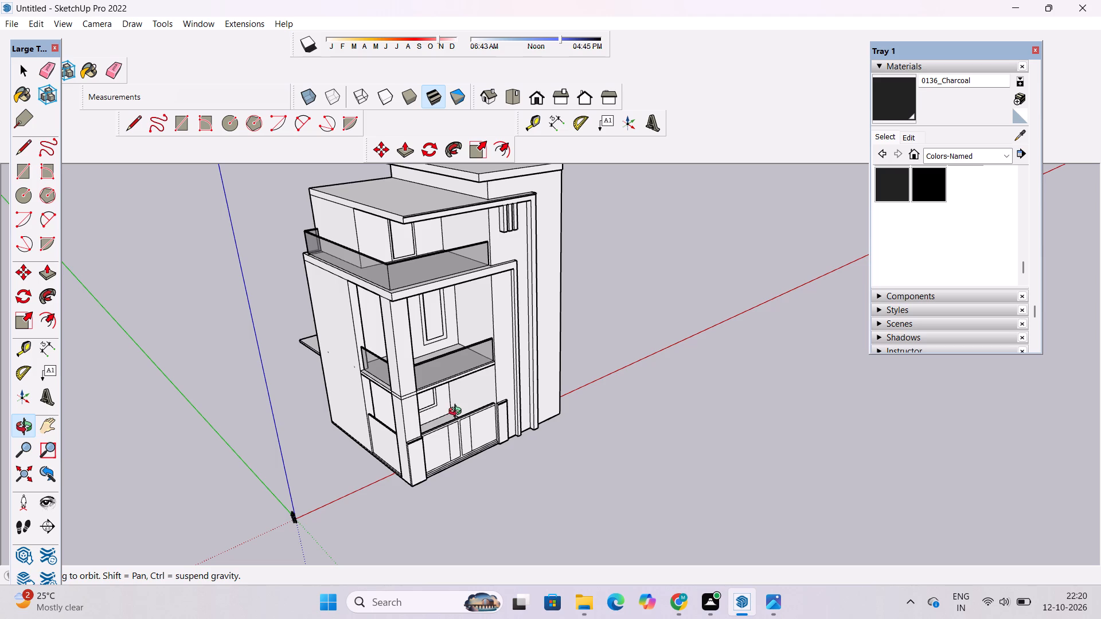
pyautogui.keyDown('shift'); pyautogui.moveTo(464, 412); pyautogui.dragTo(424, 411); pyautogui.keyUp('shift')
pyautogui.moveTo(458, 420); pyautogui.dragTo(387, 423)
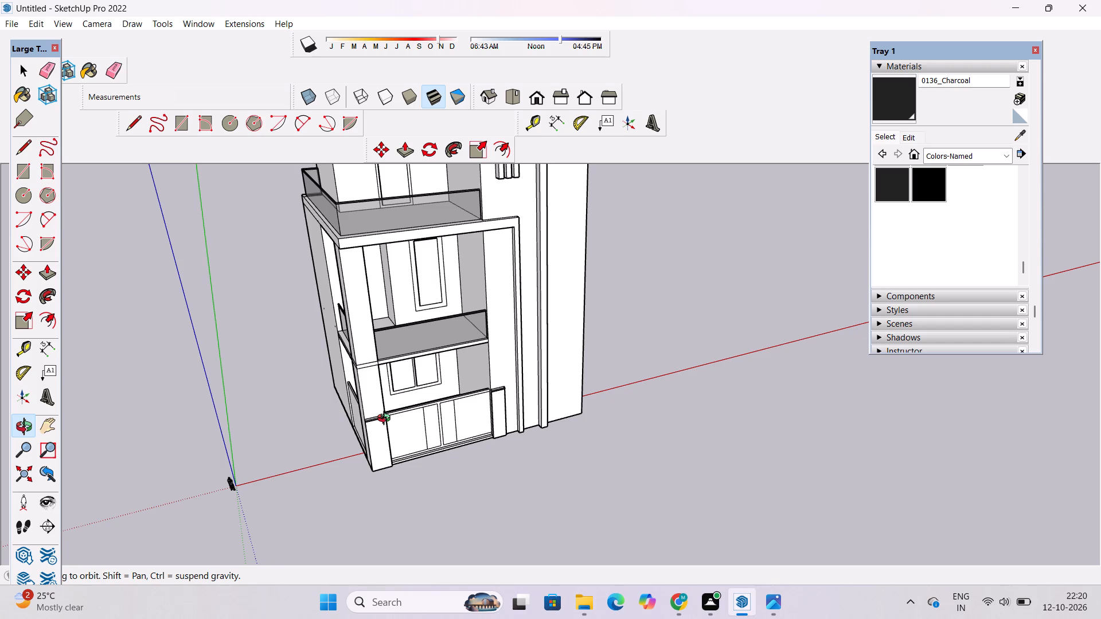
pyautogui.scroll(-7, 420, 358)
pyautogui.keyDown('shift'); pyautogui.moveTo(423, 362); pyautogui.dragTo(418, 408); pyautogui.keyUp('shift')
pyautogui.moveTo(401, 441); pyautogui.dragTo(408, 397)
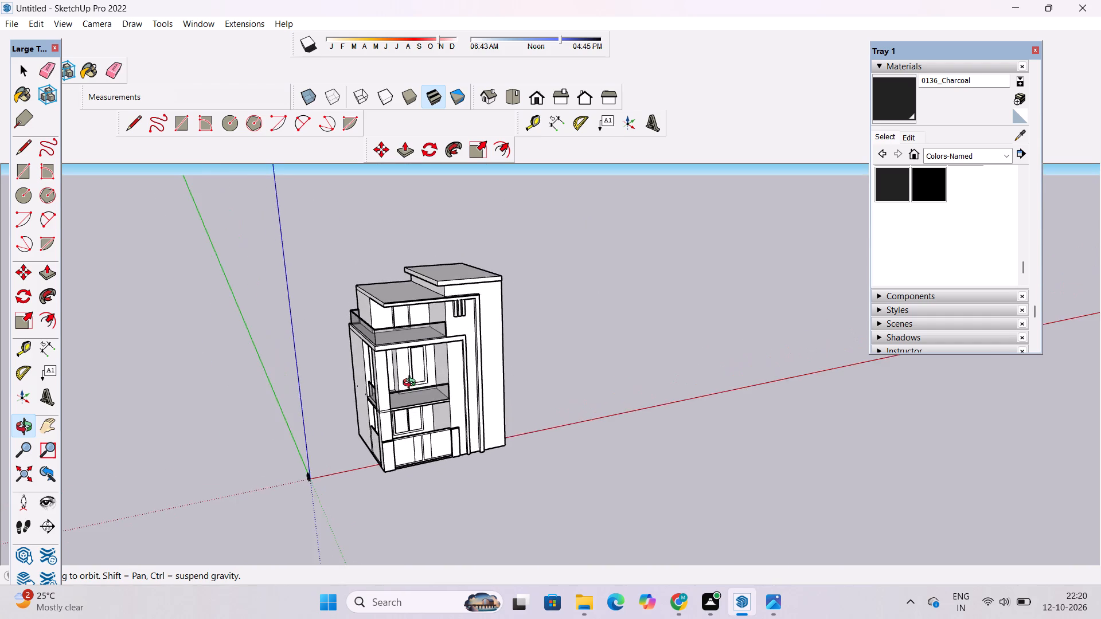
pyautogui.scroll(4, 412, 384)
pyautogui.scroll(-4, 397, 386)
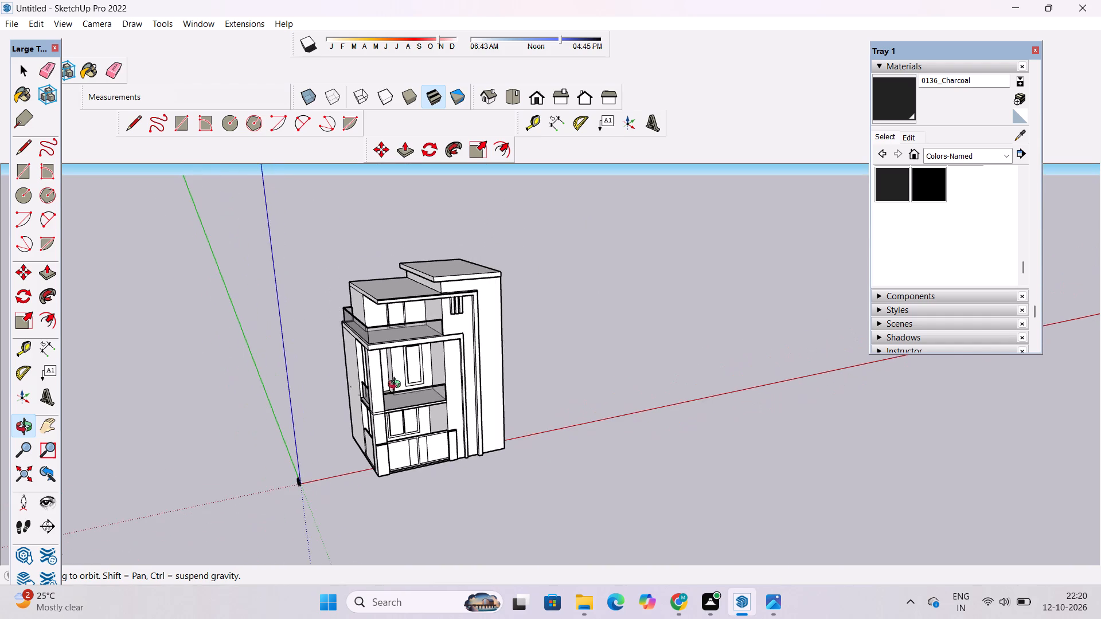
pyautogui.scroll(3, 397, 382)
pyautogui.moveTo(356, 416); pyautogui.dragTo(437, 428)
pyautogui.moveTo(437, 428); pyautogui.dragTo(360, 409)
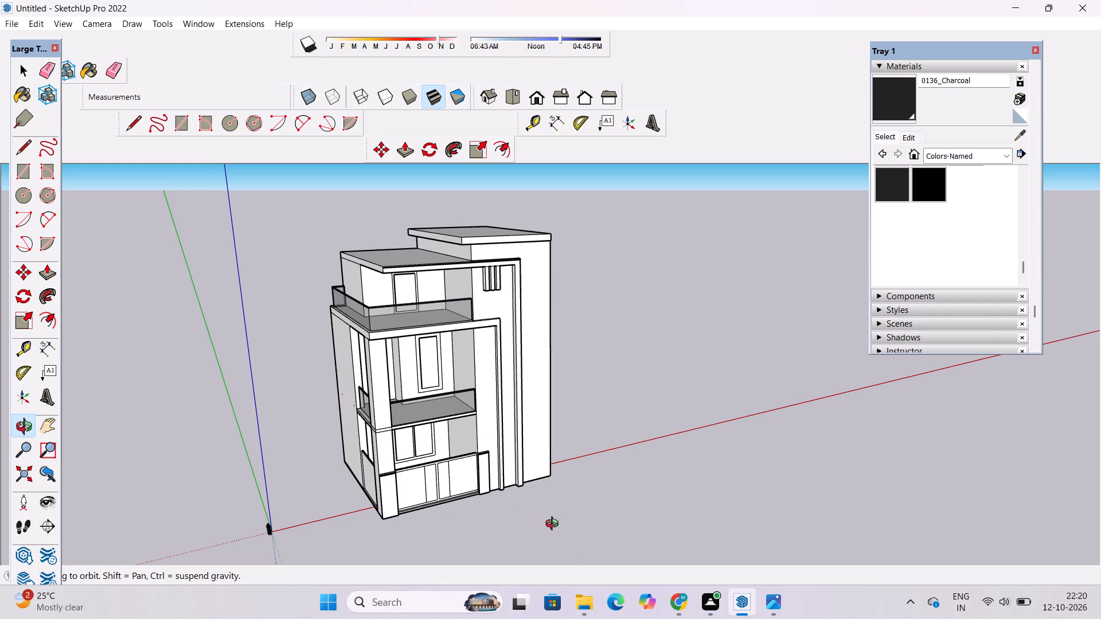
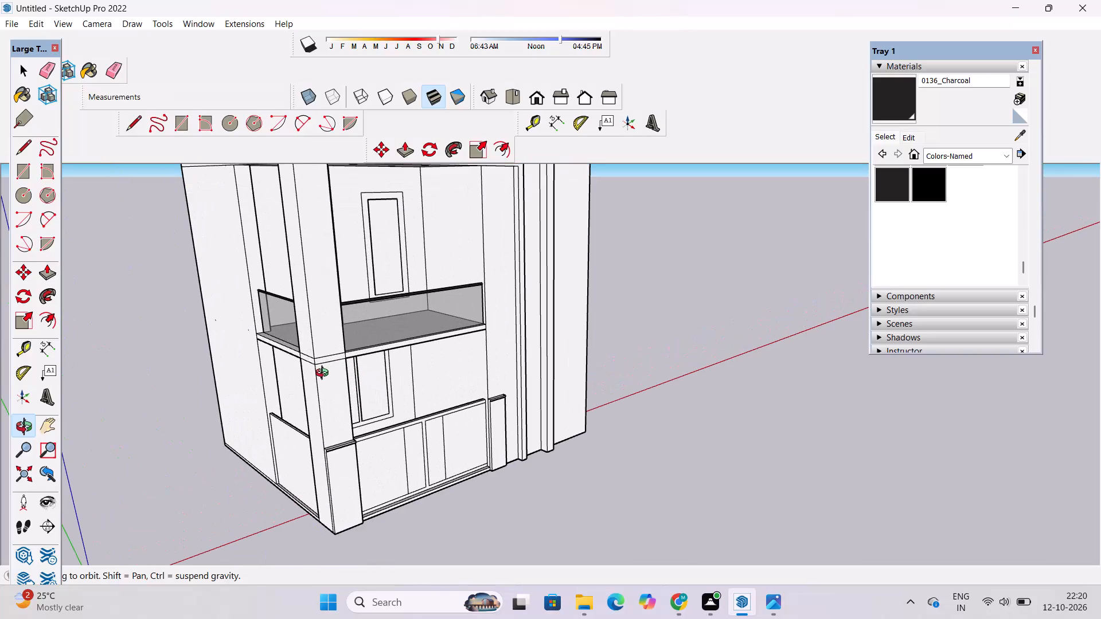
# Examine the front balconies, slab edges, corner column and porch gate from raised corner angles round to a low front view.
pyautogui.scroll(-5, 323, 375)
pyautogui.moveTo(373, 383); pyautogui.dragTo(302, 418)
pyautogui.scroll(1, 387, 418)
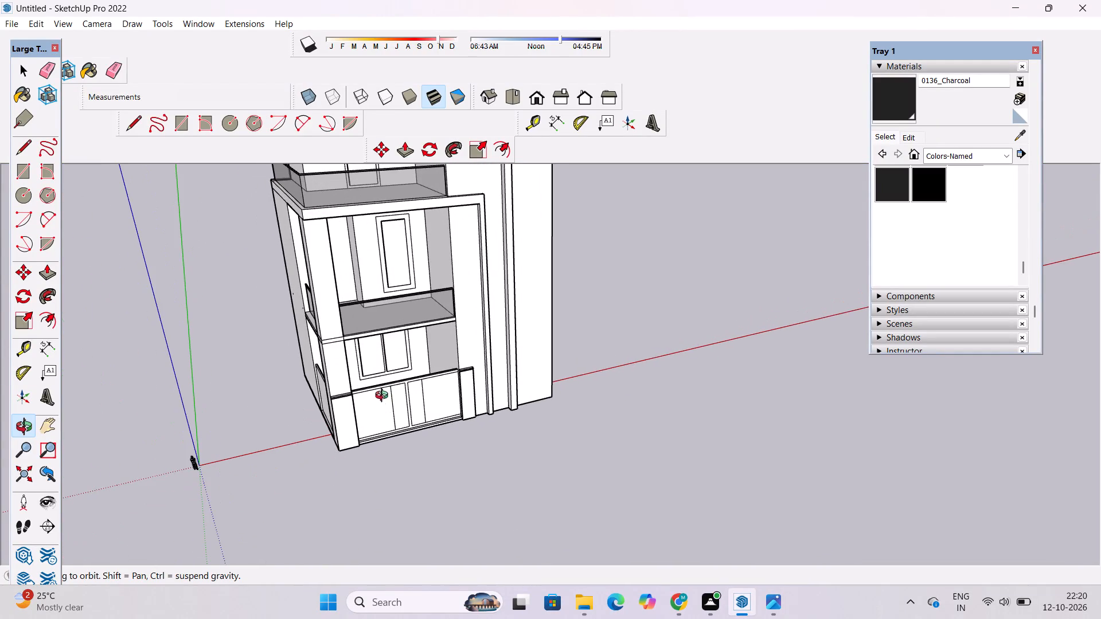
pyautogui.keyDown('shift'); pyautogui.moveTo(389, 378); pyautogui.dragTo(397, 436); pyautogui.keyUp('shift')
pyautogui.moveTo(399, 443); pyautogui.dragTo(398, 405)
pyautogui.scroll(3, 424, 368)
pyautogui.keyDown('shift'); pyautogui.moveTo(423, 383); pyautogui.dragTo(415, 371); pyautogui.keyUp('shift')
pyautogui.moveTo(393, 369); pyautogui.dragTo(397, 375)
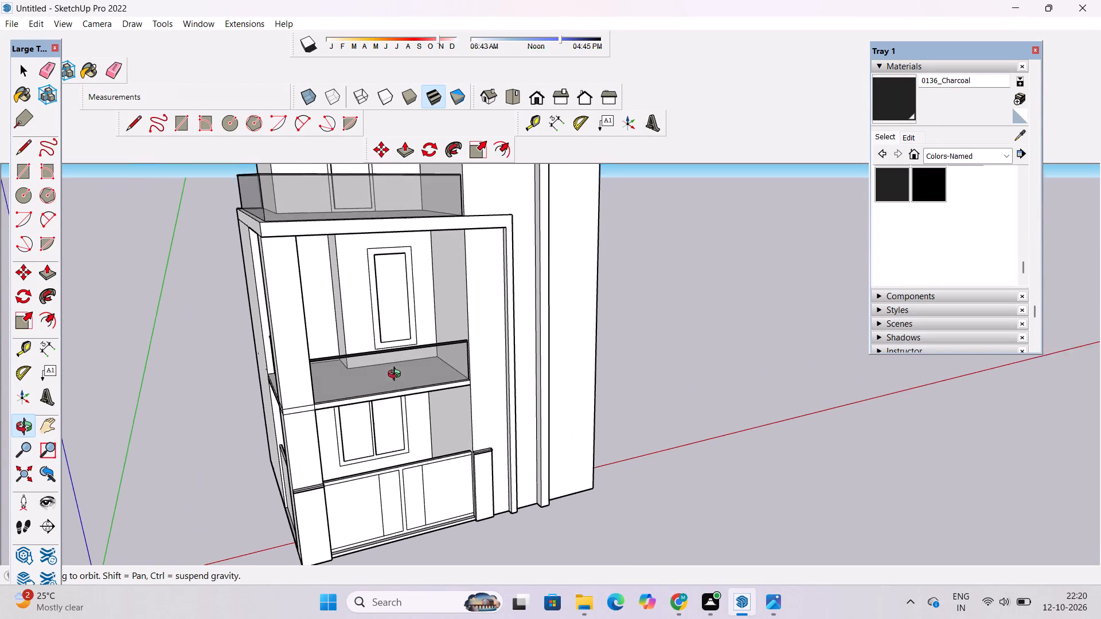
pyautogui.moveTo(397, 375); pyautogui.dragTo(407, 392)
pyautogui.scroll(3, 408, 387)
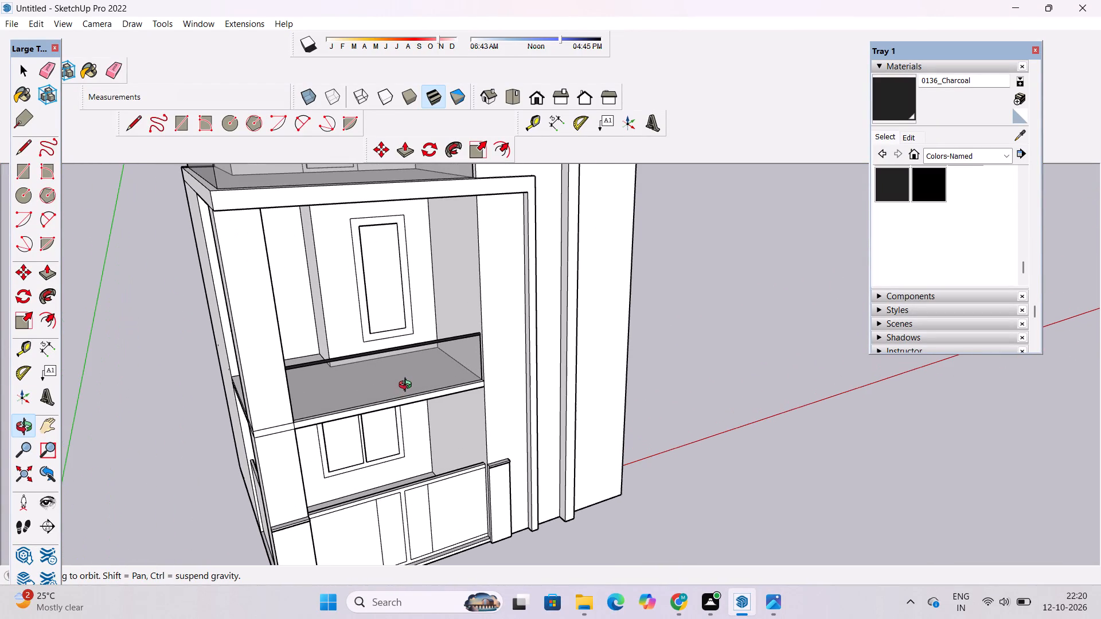
pyautogui.scroll(-5, 406, 369)
pyautogui.keyDown('shift'); pyautogui.click(427, 382); pyautogui.keyUp('shift')
pyautogui.moveTo(416, 389); pyautogui.dragTo(354, 361)
pyautogui.scroll(5, 367, 342)
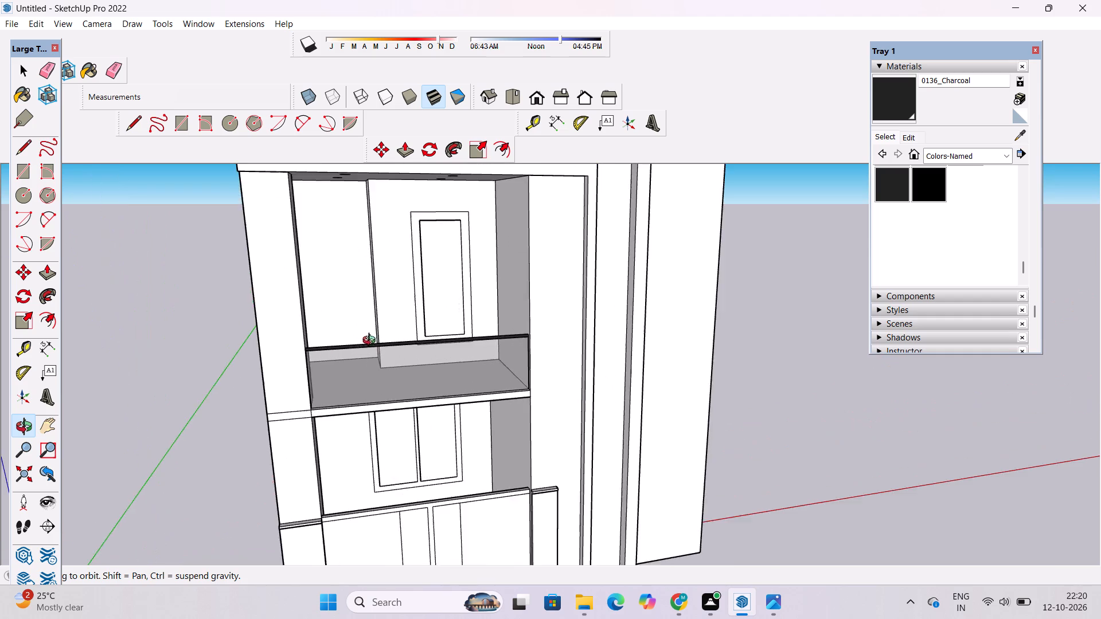
pyautogui.moveTo(320, 367); pyautogui.dragTo(556, 386)
pyautogui.moveTo(551, 396); pyautogui.dragTo(151, 348)
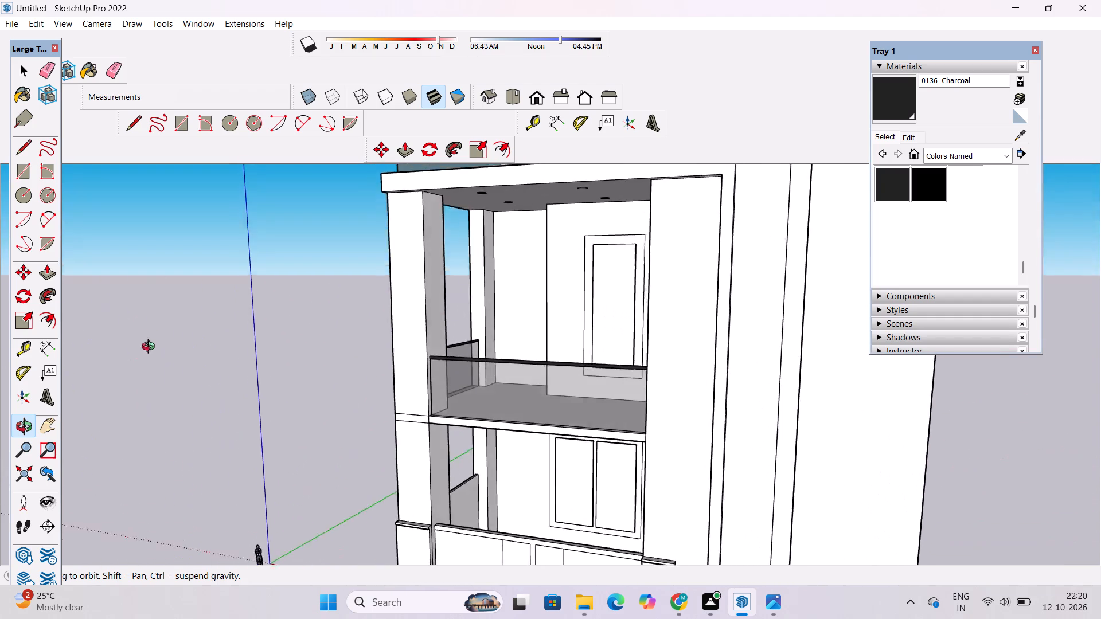
pyautogui.moveTo(151, 348); pyautogui.dragTo(170, 298)
pyautogui.scroll(-5, 502, 395)
pyautogui.keyDown('shift'); pyautogui.moveTo(510, 359); pyautogui.dragTo(408, 330); pyautogui.keyUp('shift')
pyautogui.moveTo(408, 330); pyautogui.dragTo(528, 330)
pyautogui.moveTo(524, 342); pyautogui.dragTo(527, 324)
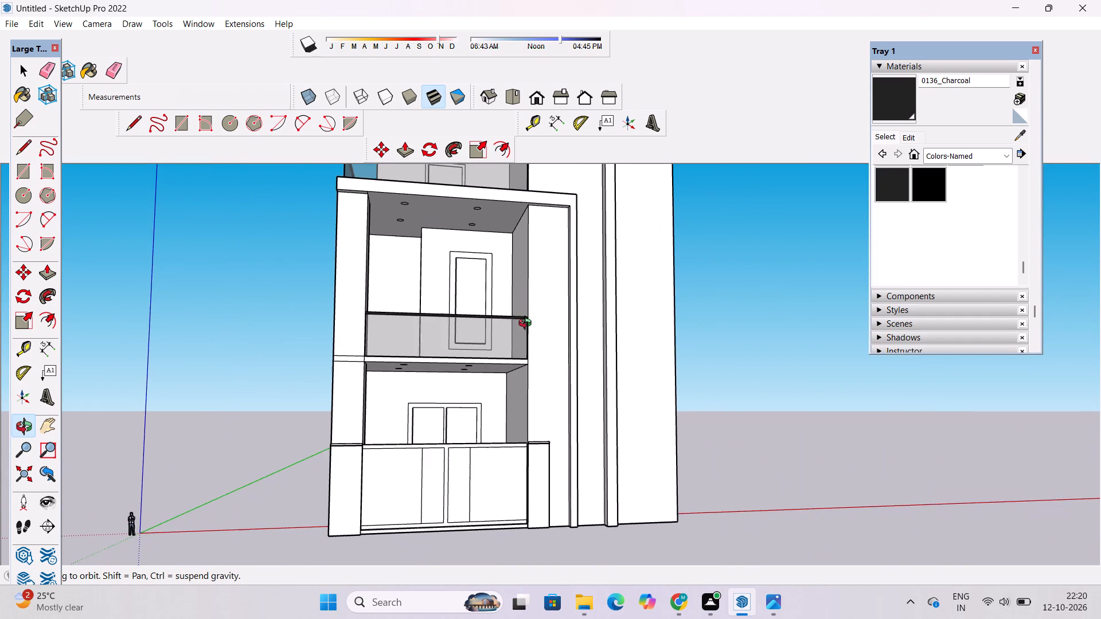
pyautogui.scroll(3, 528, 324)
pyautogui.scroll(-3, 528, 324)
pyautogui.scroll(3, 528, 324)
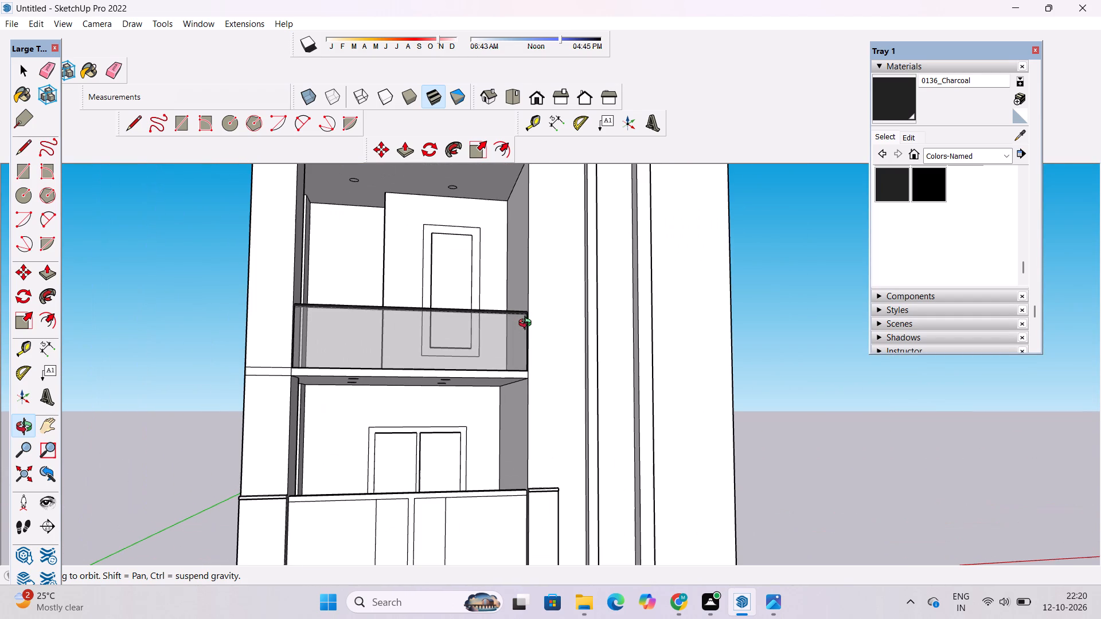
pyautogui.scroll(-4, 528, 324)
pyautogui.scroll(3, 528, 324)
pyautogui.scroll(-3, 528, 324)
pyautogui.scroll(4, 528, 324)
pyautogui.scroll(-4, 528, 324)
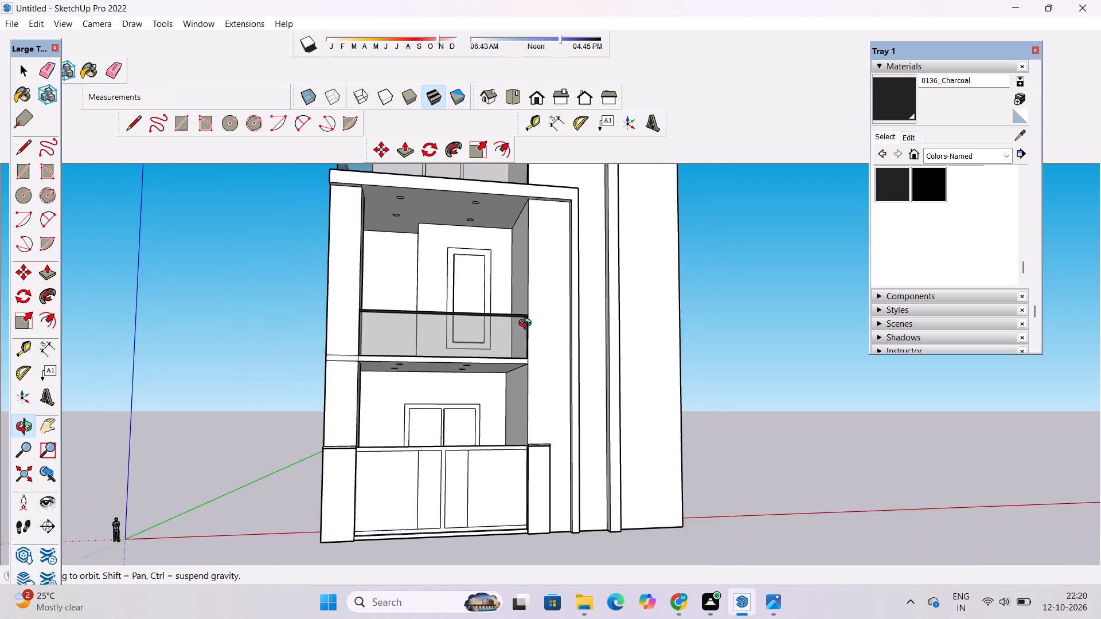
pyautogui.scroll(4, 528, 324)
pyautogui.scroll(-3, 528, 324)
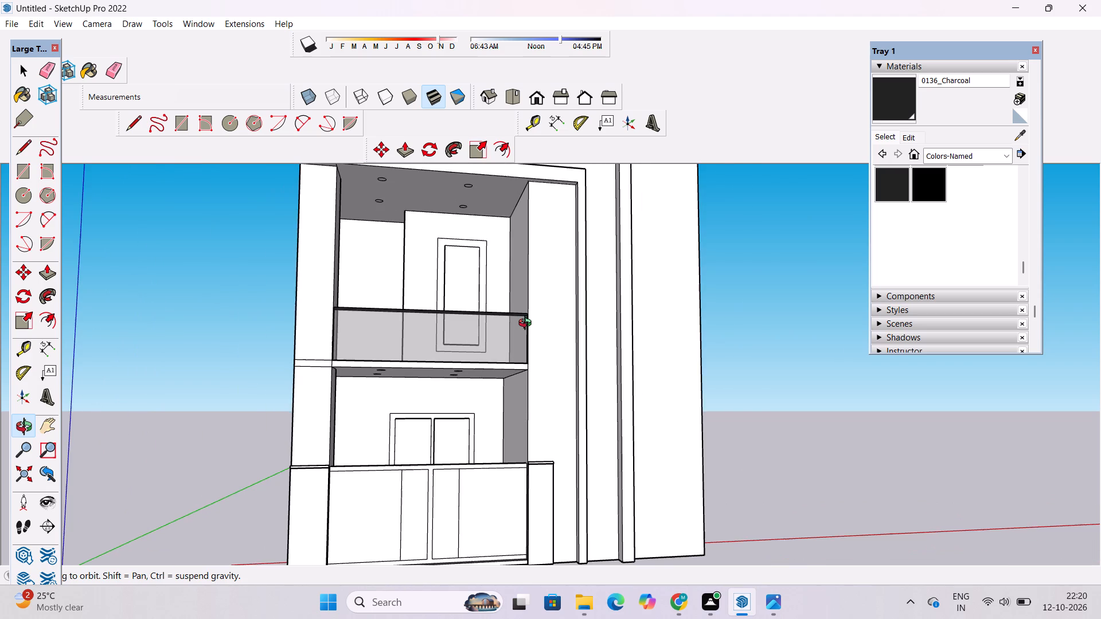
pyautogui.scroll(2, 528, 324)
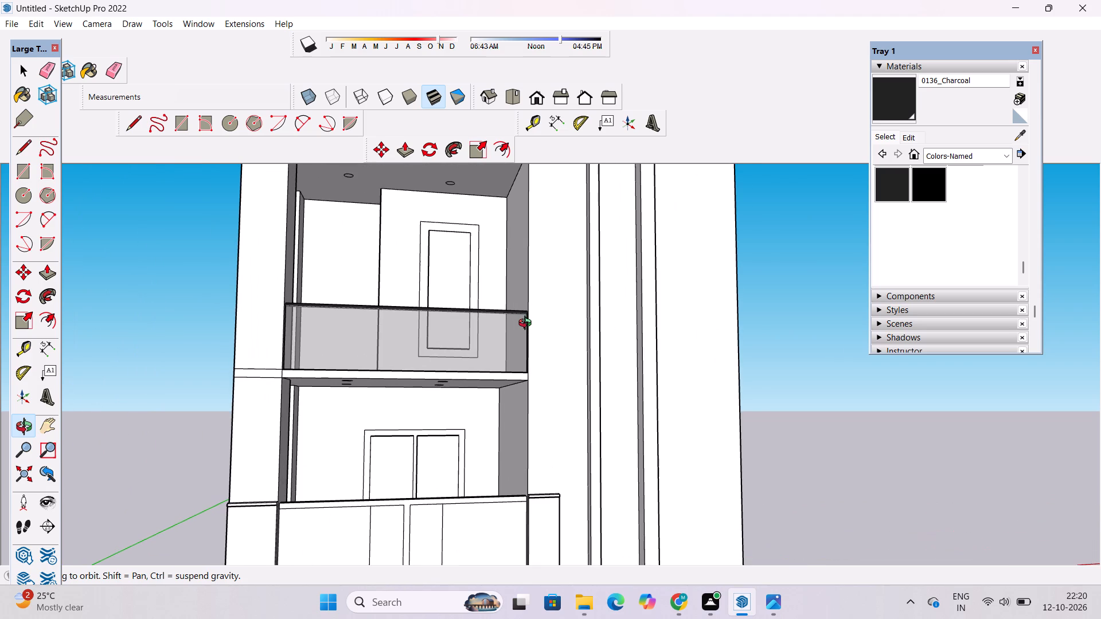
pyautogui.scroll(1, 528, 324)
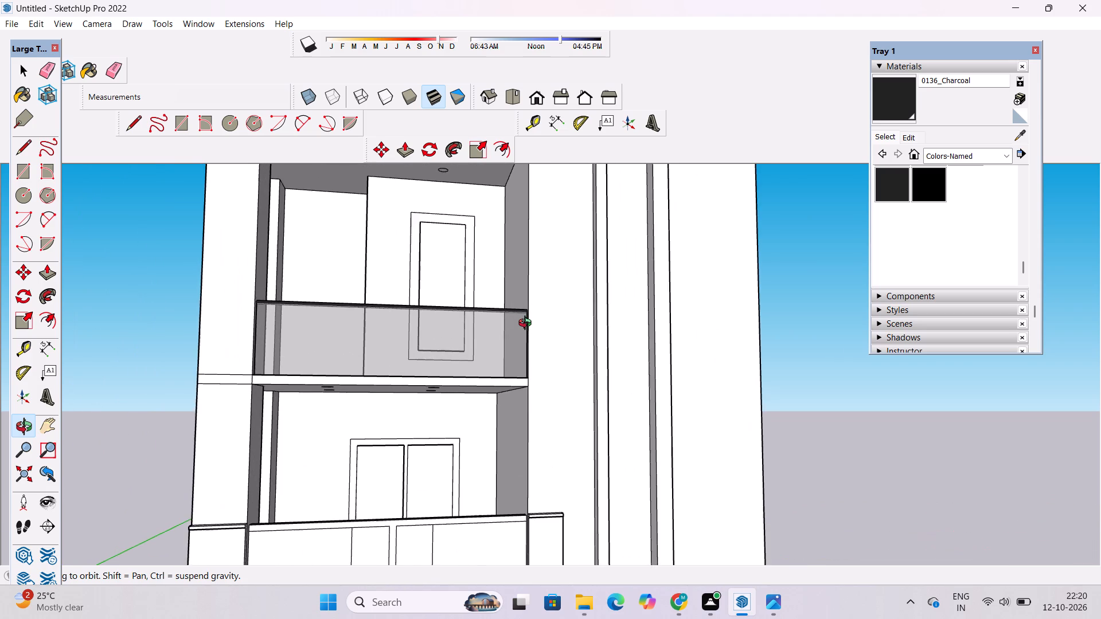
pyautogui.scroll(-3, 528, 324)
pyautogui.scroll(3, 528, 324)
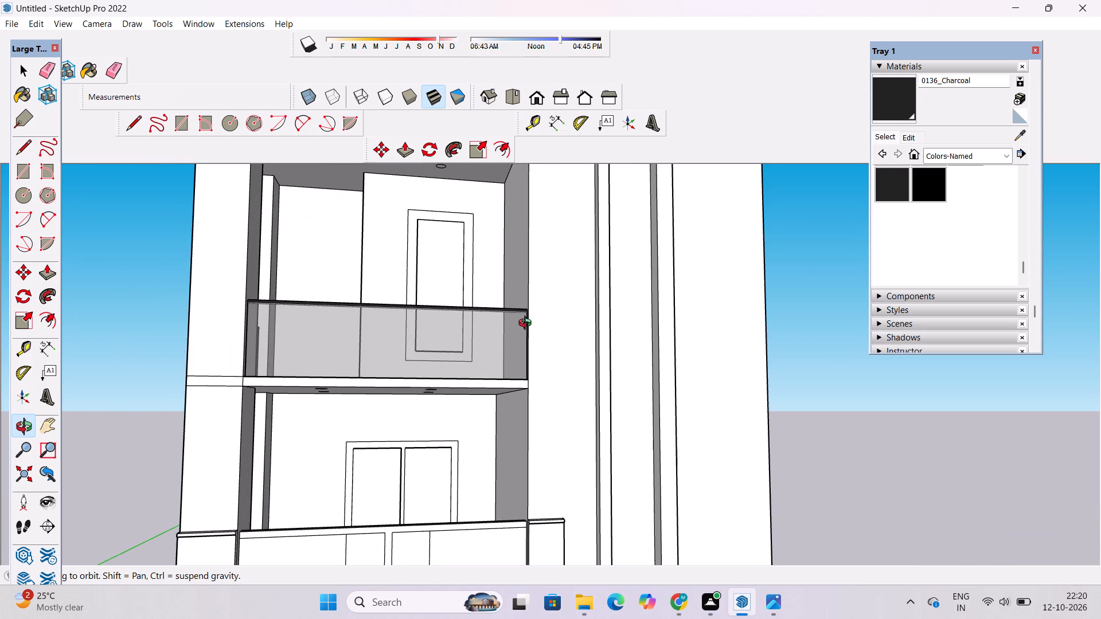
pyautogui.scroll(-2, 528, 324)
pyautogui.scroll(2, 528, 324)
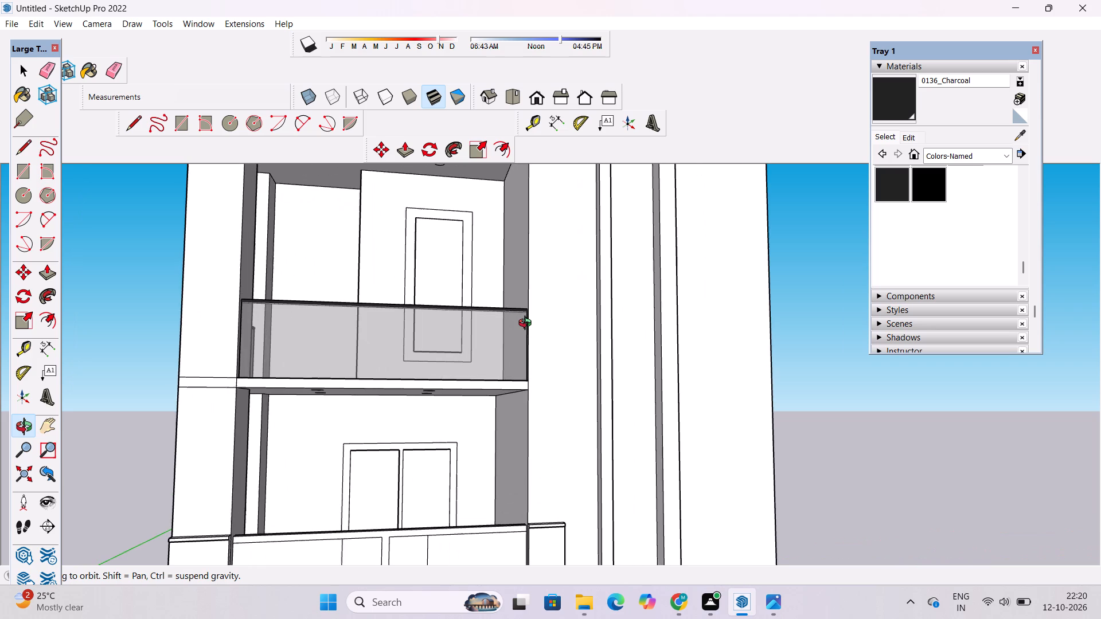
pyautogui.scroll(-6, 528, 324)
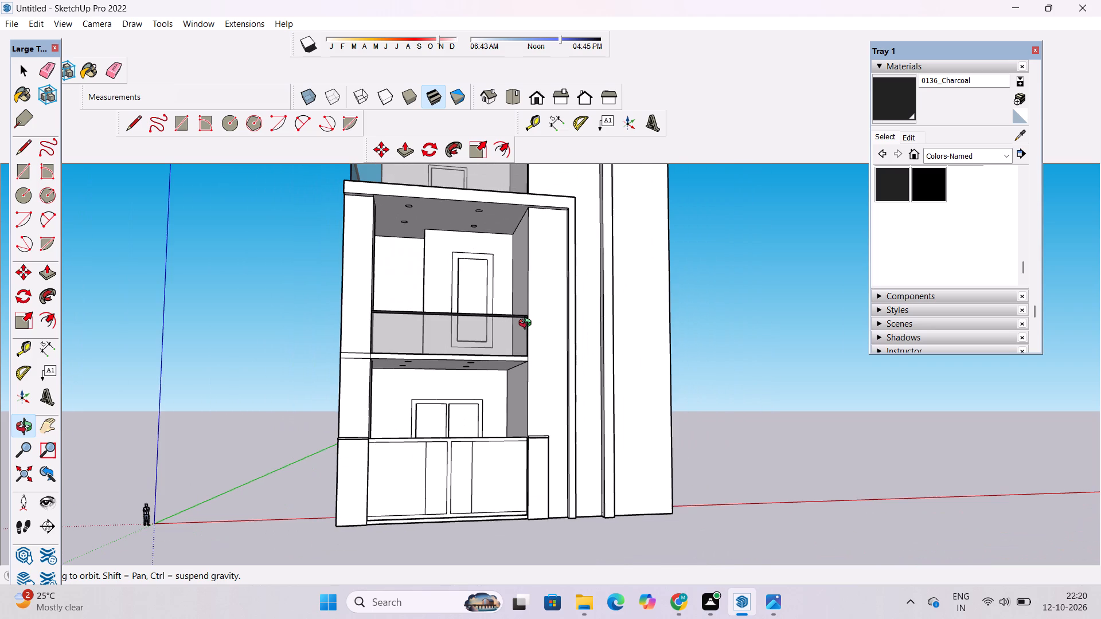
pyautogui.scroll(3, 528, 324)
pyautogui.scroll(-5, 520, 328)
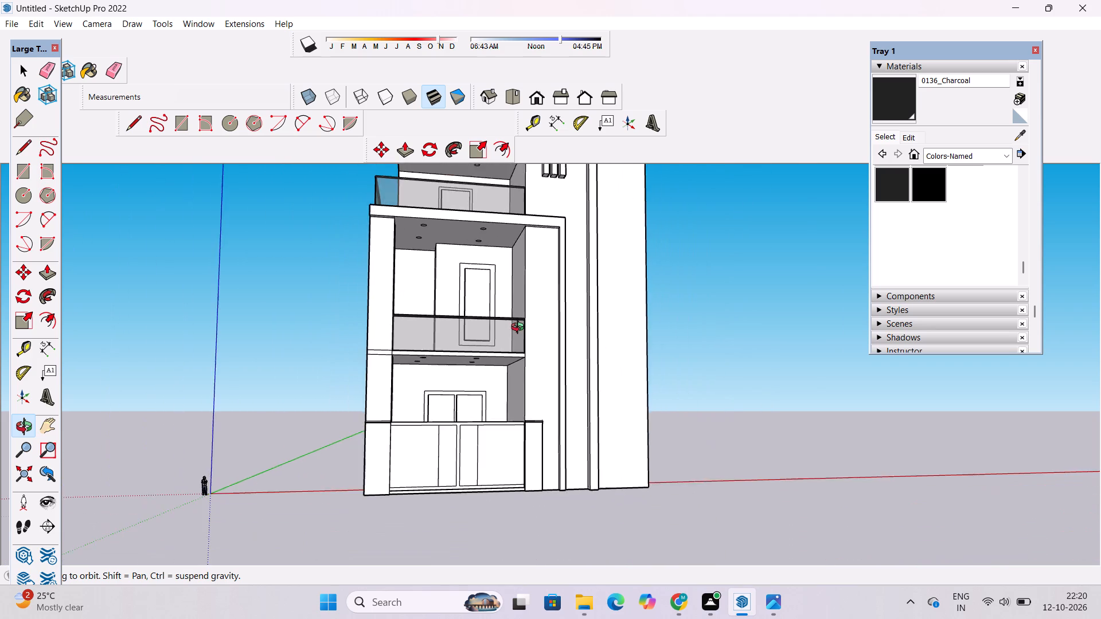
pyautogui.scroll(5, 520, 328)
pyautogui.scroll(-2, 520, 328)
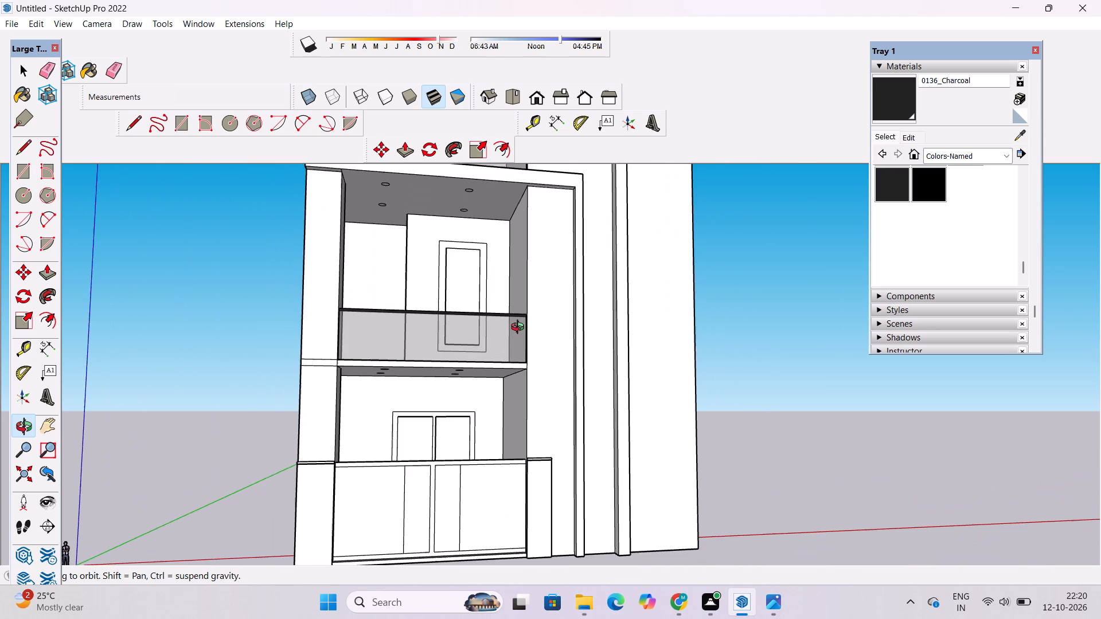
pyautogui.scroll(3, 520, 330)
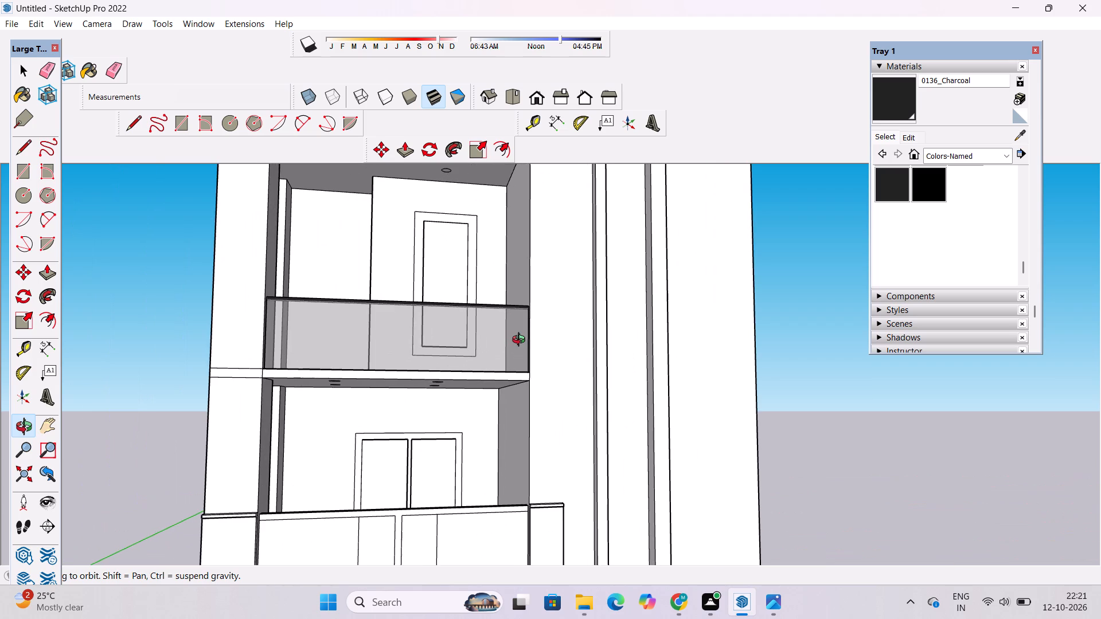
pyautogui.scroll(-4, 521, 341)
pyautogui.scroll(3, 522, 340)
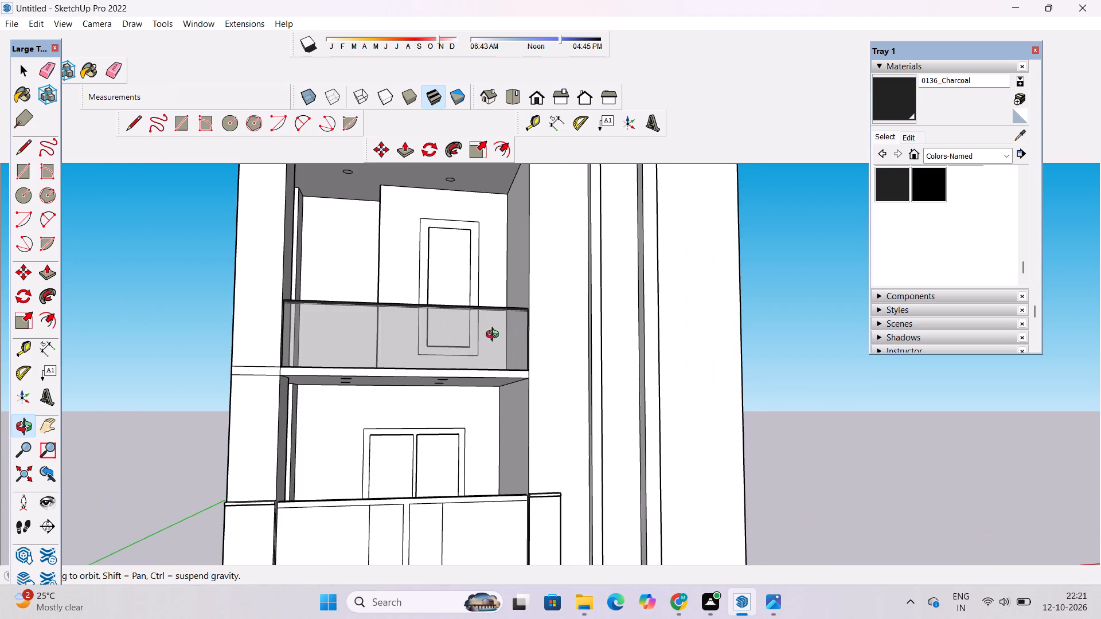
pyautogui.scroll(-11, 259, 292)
# Examine the whole house front, then the stepped roof overhangs, top balcony railing and vertical slots.
pyautogui.moveTo(241, 287); pyautogui.dragTo(245, 351)
pyautogui.scroll(-6, 245, 351)
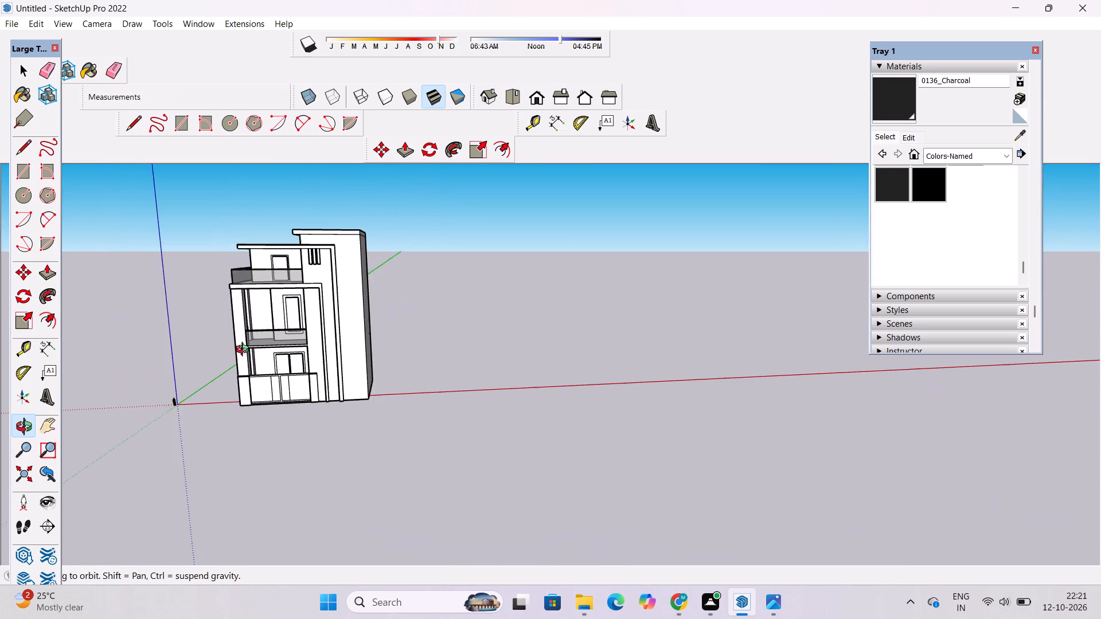
pyautogui.scroll(4, 245, 351)
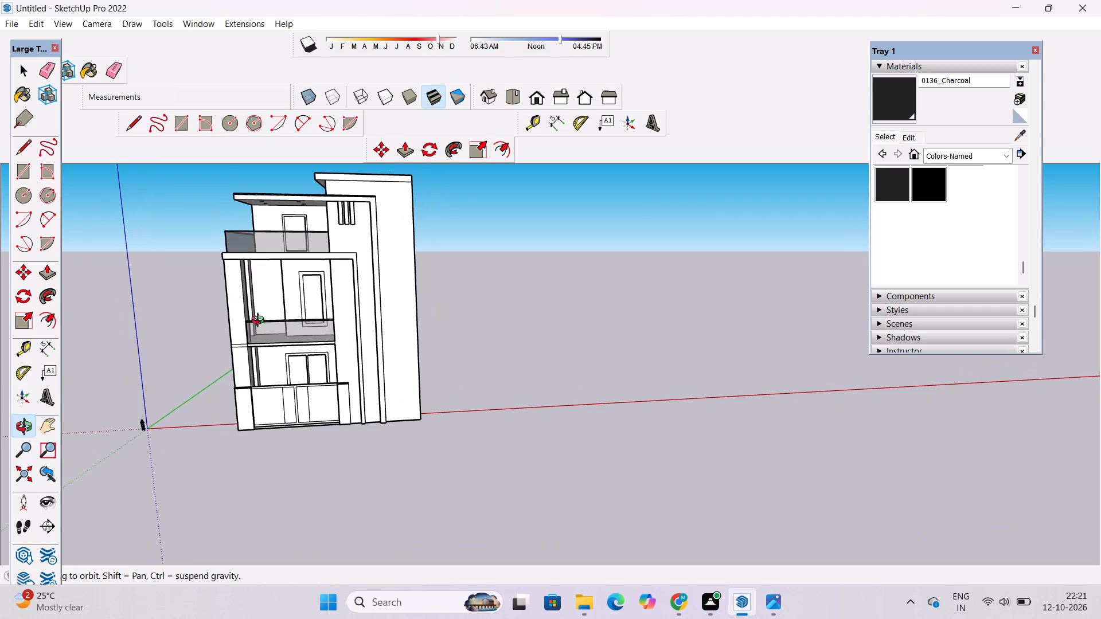
pyautogui.scroll(-9, 272, 334)
pyautogui.moveTo(289, 396); pyautogui.dragTo(312, 341)
pyautogui.scroll(7, 303, 306)
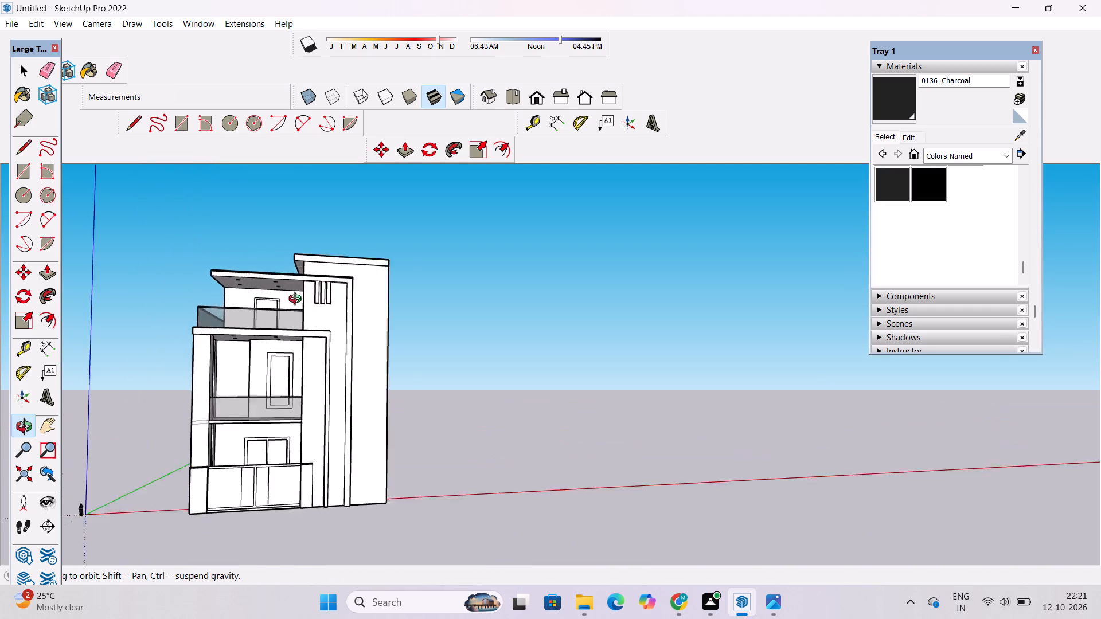
pyautogui.scroll(3, 298, 300)
pyautogui.moveTo(303, 293); pyautogui.dragTo(300, 329)
pyautogui.scroll(4, 293, 335)
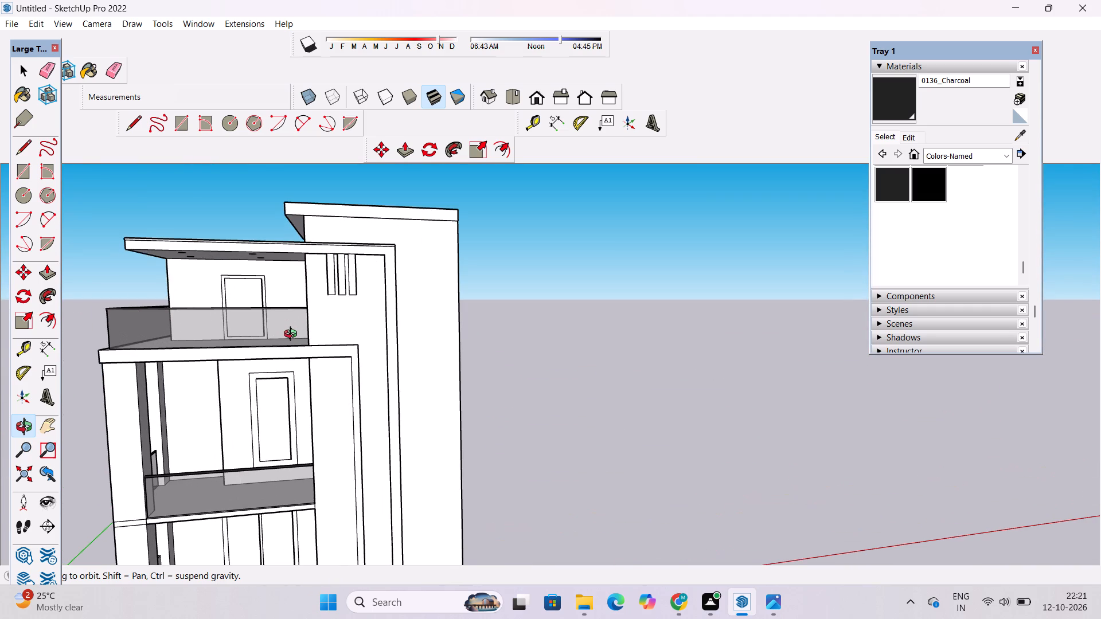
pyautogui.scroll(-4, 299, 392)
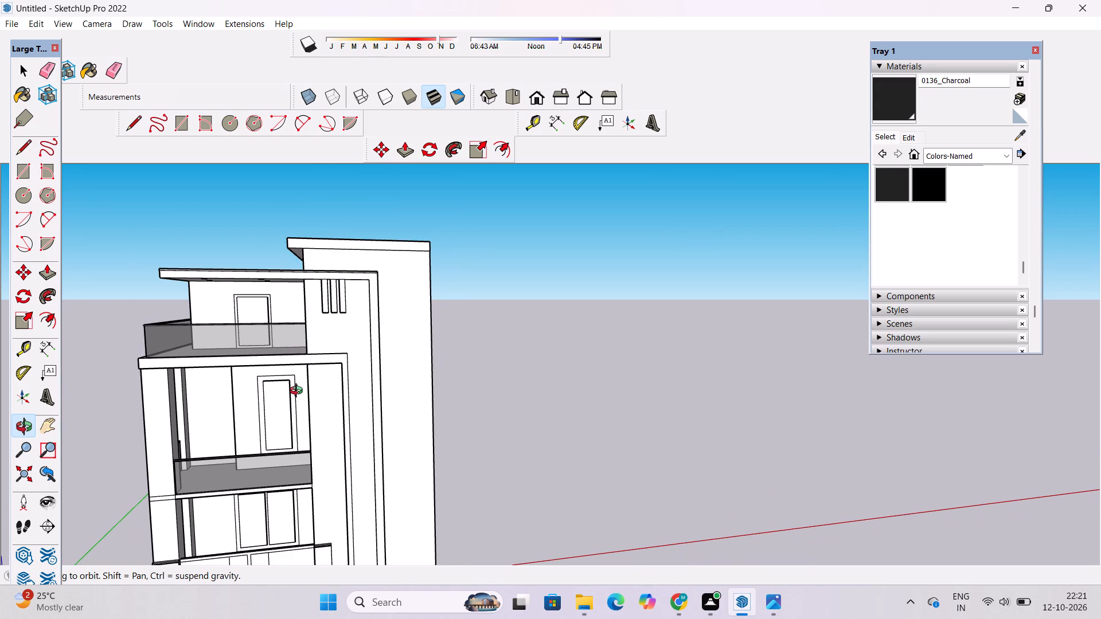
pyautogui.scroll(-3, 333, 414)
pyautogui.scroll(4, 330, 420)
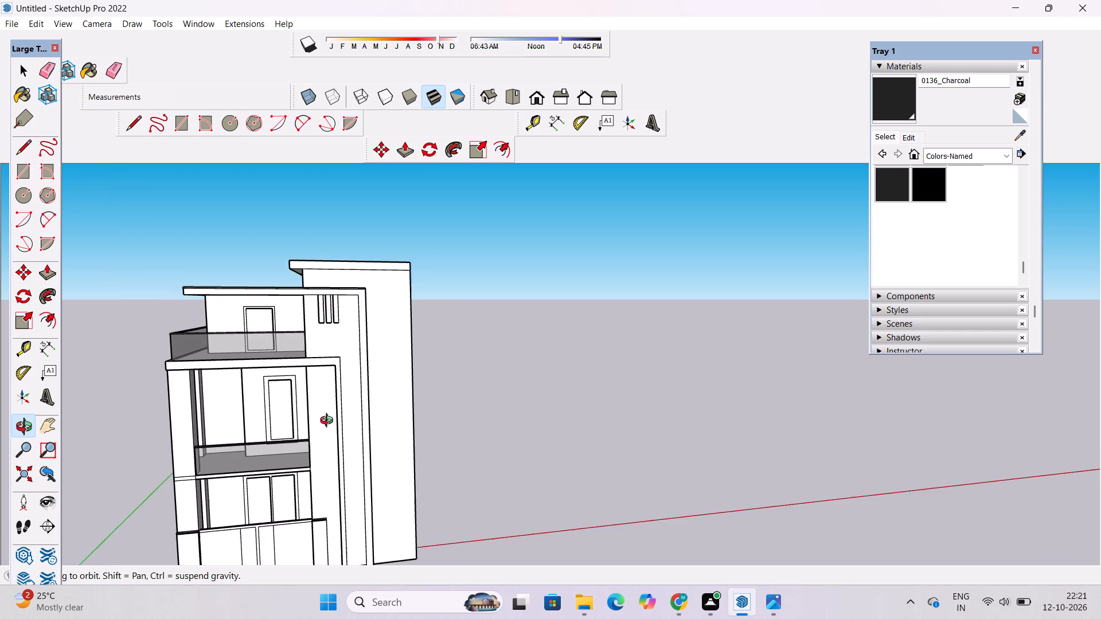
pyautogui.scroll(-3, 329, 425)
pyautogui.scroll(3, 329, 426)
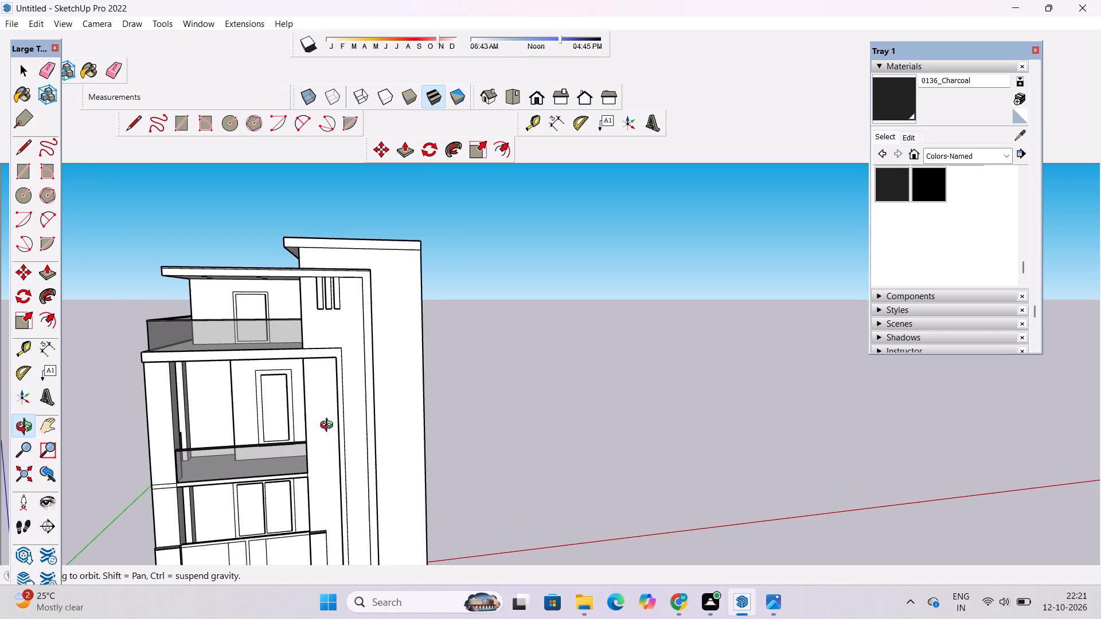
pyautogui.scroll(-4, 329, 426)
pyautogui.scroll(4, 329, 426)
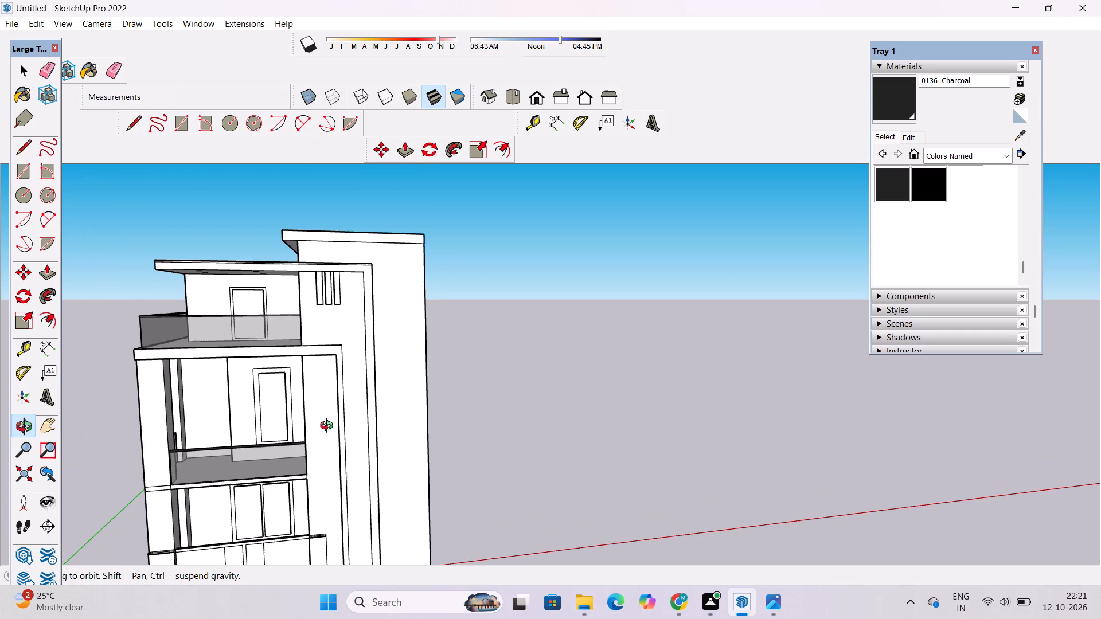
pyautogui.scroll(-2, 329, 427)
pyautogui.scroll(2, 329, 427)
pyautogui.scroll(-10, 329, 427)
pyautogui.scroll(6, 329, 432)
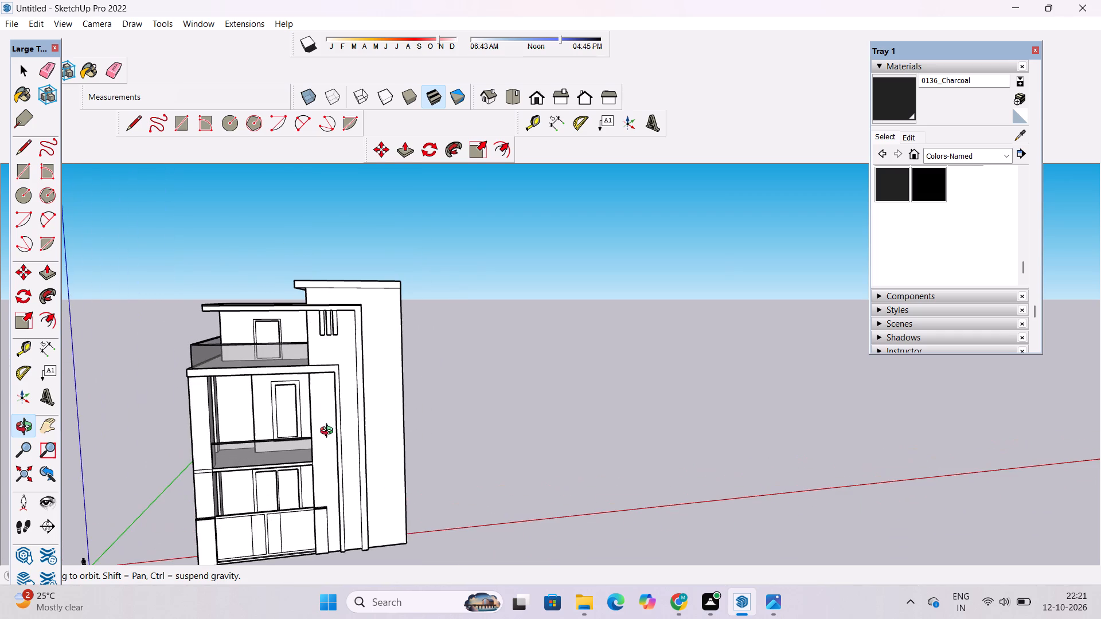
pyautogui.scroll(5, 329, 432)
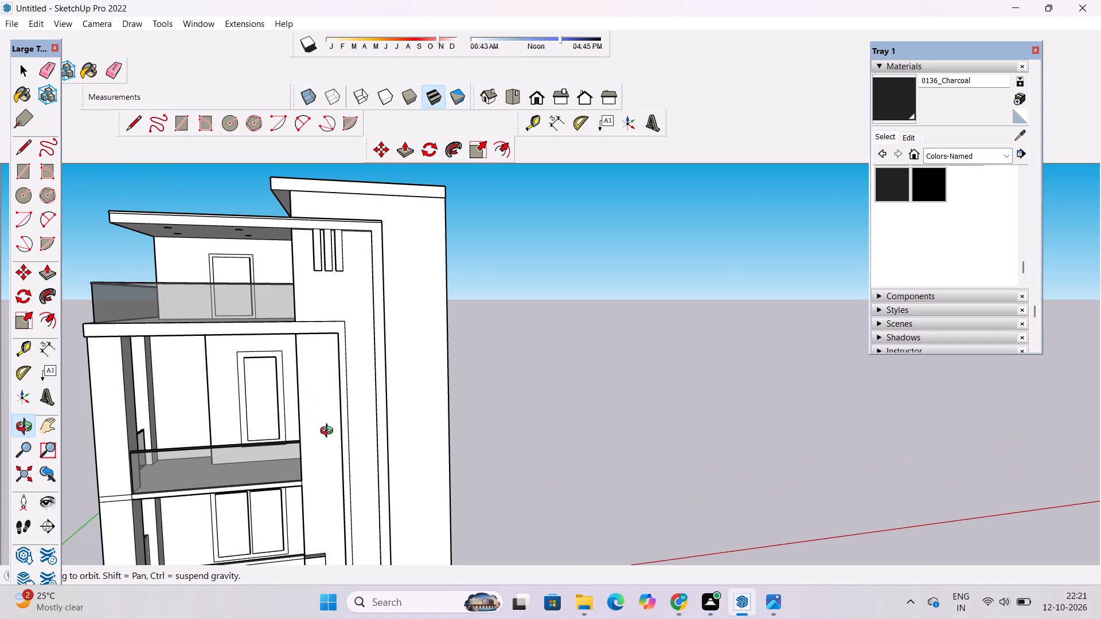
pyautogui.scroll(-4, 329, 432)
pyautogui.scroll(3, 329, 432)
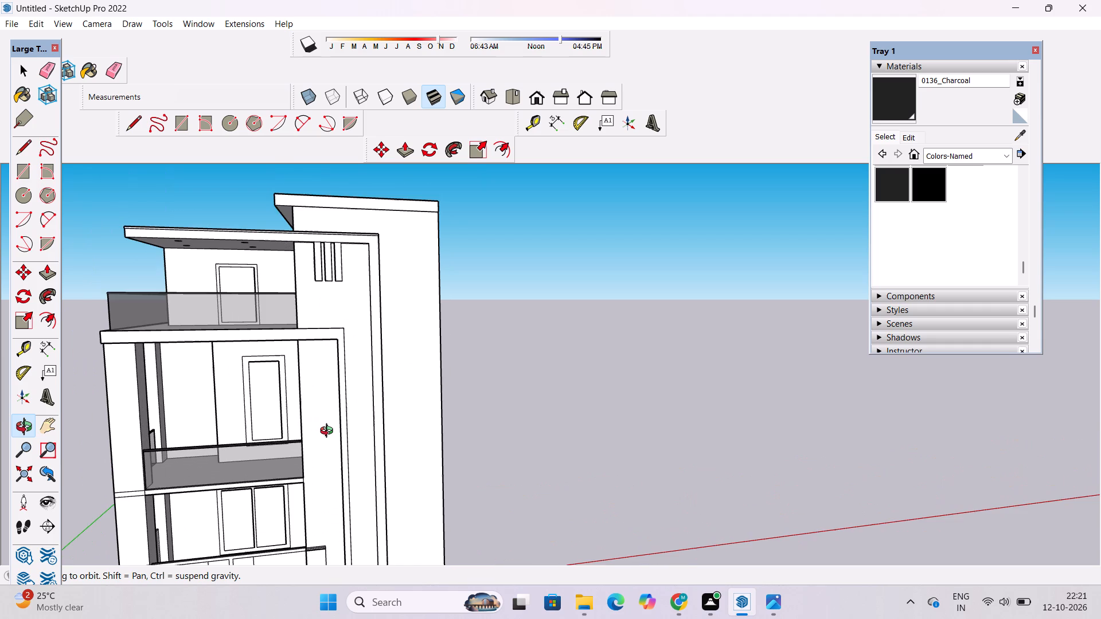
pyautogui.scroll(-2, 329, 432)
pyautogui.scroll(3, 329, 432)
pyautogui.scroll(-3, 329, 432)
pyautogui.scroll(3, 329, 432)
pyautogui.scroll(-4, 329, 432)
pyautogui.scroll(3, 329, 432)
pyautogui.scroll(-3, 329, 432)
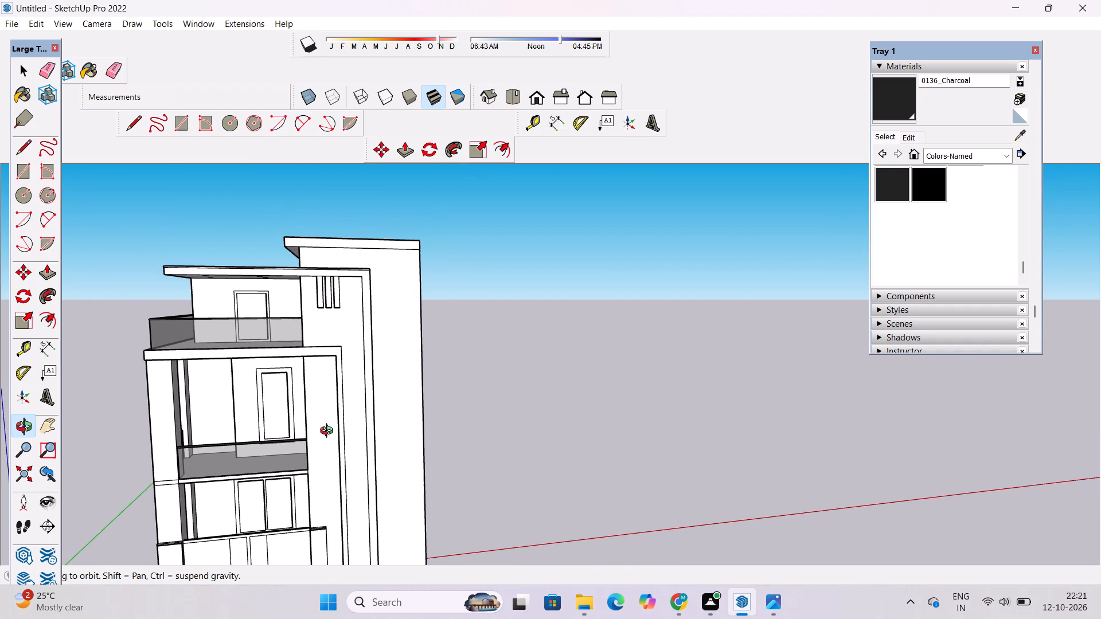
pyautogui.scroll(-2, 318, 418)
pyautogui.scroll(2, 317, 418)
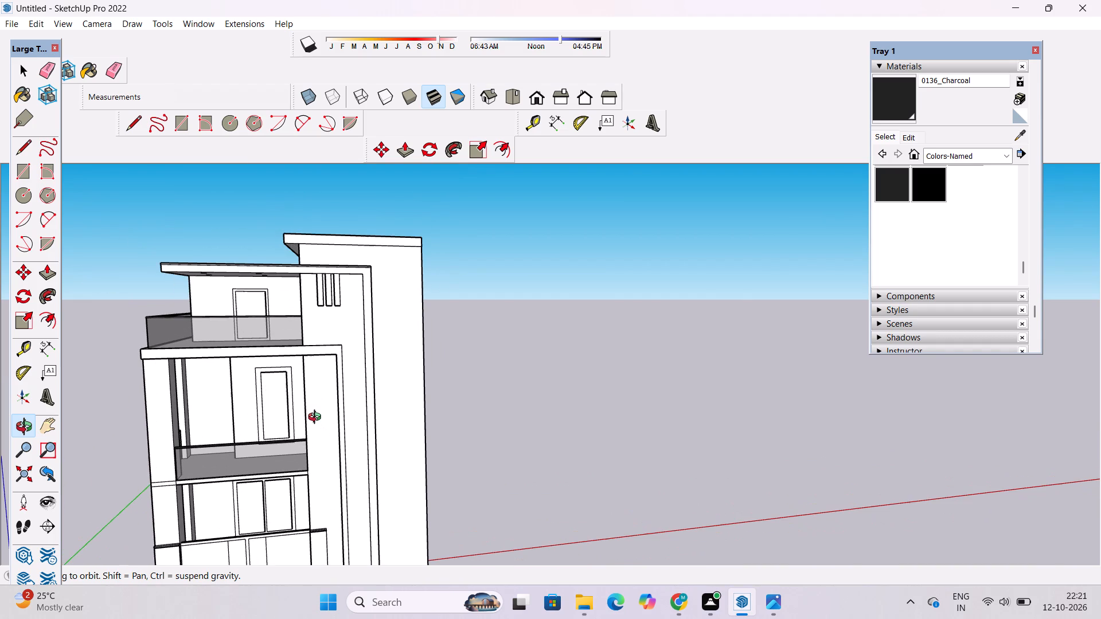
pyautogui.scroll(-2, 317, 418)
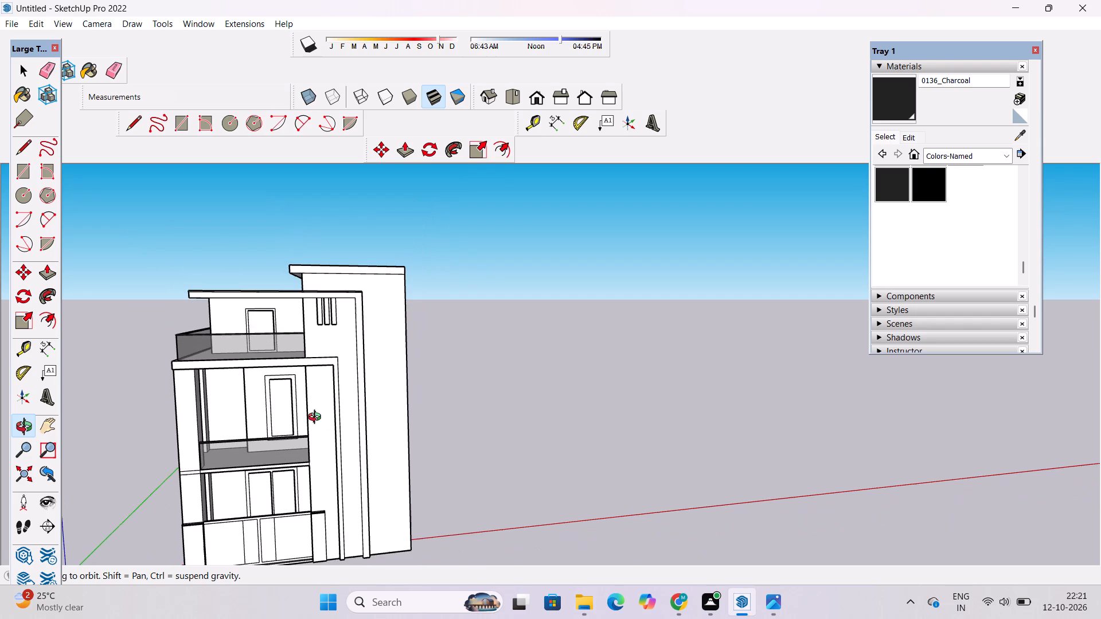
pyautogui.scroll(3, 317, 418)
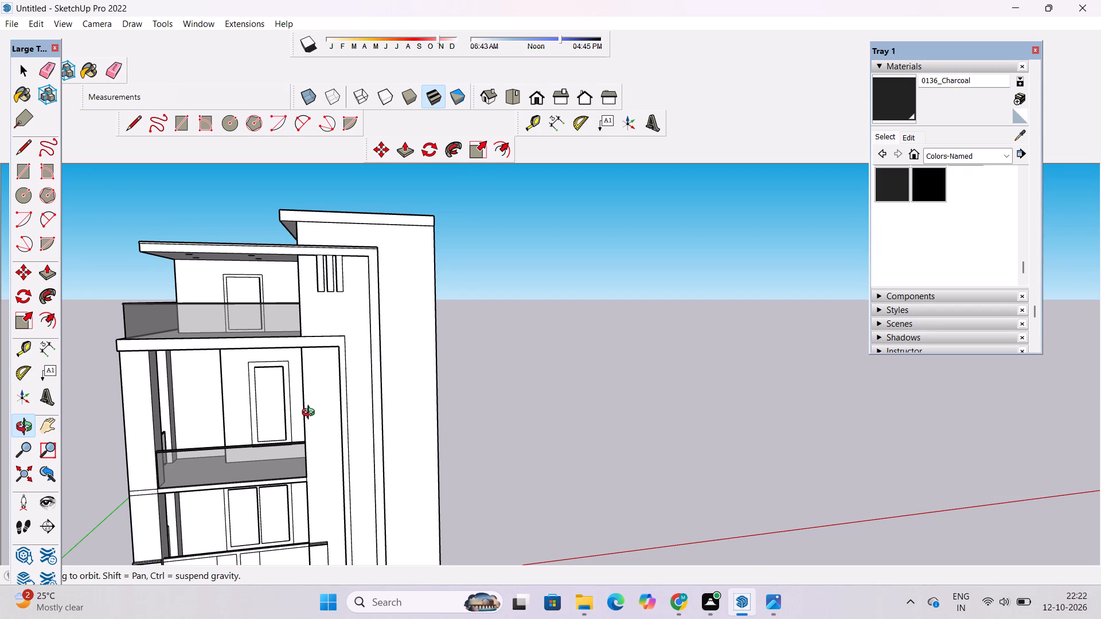
# Examine the lower front, including the porch gate, side wall, vertical frames and first-floor balcony, from several angles.
pyautogui.scroll(-5, 310, 409)
pyautogui.moveTo(313, 456); pyautogui.dragTo(360, 327)
pyautogui.moveTo(360, 327); pyautogui.dragTo(256, 376)
pyautogui.scroll(5, 259, 370)
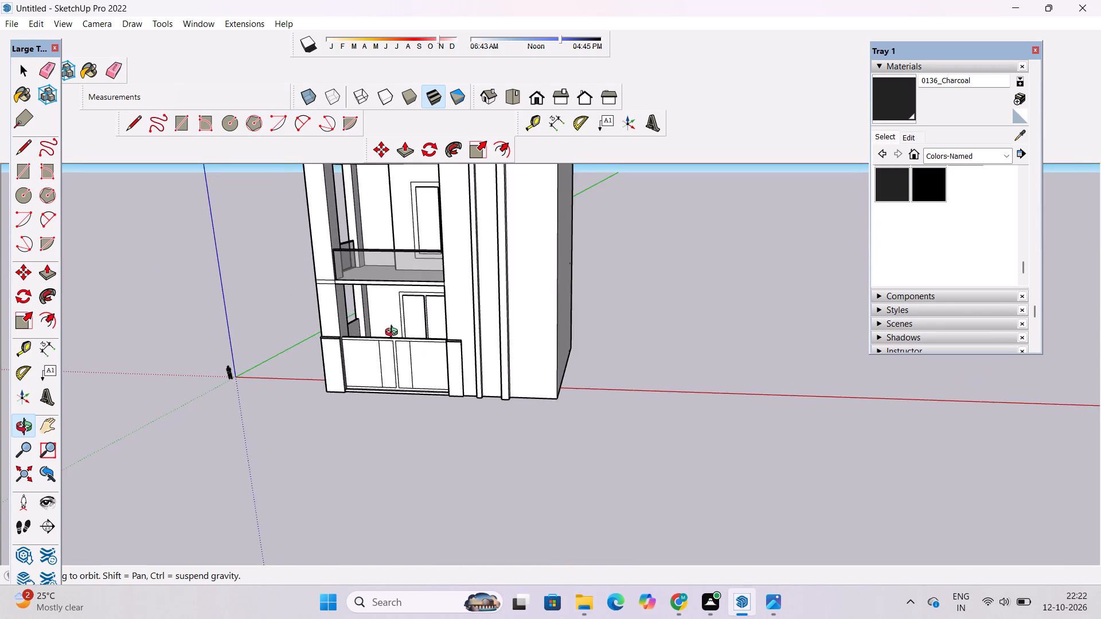
pyautogui.keyDown('shift'); pyautogui.moveTo(453, 301); pyautogui.dragTo(436, 355); pyautogui.keyUp('shift')
pyautogui.moveTo(370, 407); pyautogui.dragTo(445, 369)
pyautogui.scroll(-4, 450, 363)
pyautogui.keyDown('shift'); pyautogui.moveTo(456, 361); pyautogui.dragTo(430, 393); pyautogui.keyUp('shift')
pyautogui.scroll(4, 393, 391)
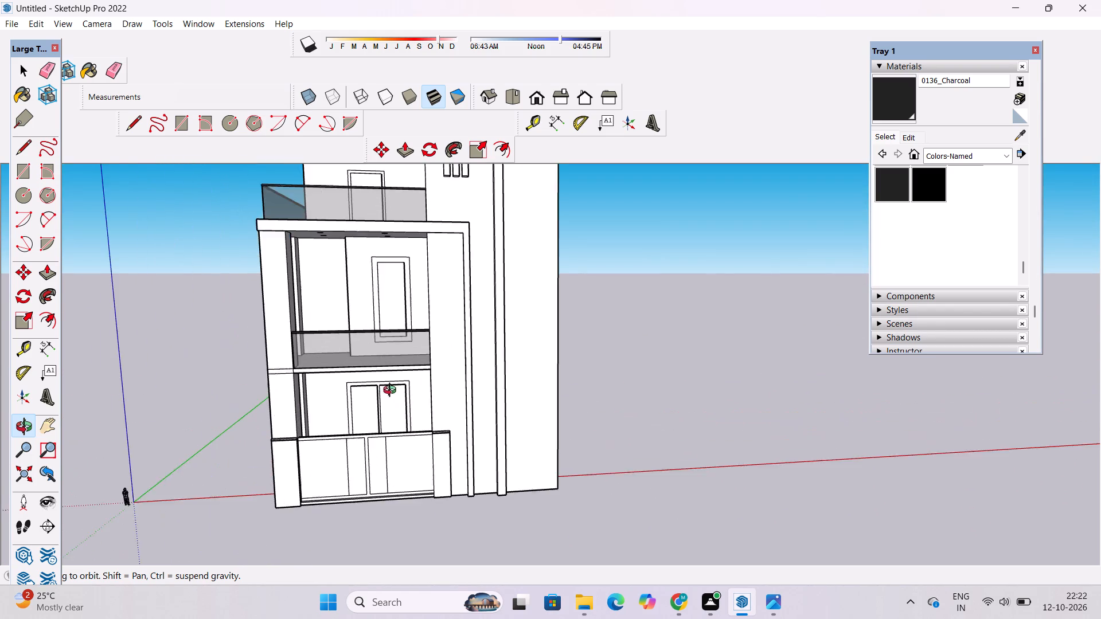
# Paint the tall front wall sections between and beside the vertical frames with Cladding Siding Tan from Brick, Cladding and Siding.
pyautogui.keyDown('shift'); pyautogui.moveTo(392, 391); pyautogui.dragTo(397, 374); pyautogui.keyUp('shift')
pyautogui.keyDown('shift'); pyautogui.moveTo(397, 374); pyautogui.dragTo(409, 400); pyautogui.keyUp('shift')
pyautogui.moveTo(409, 403); pyautogui.dragTo(408, 392)
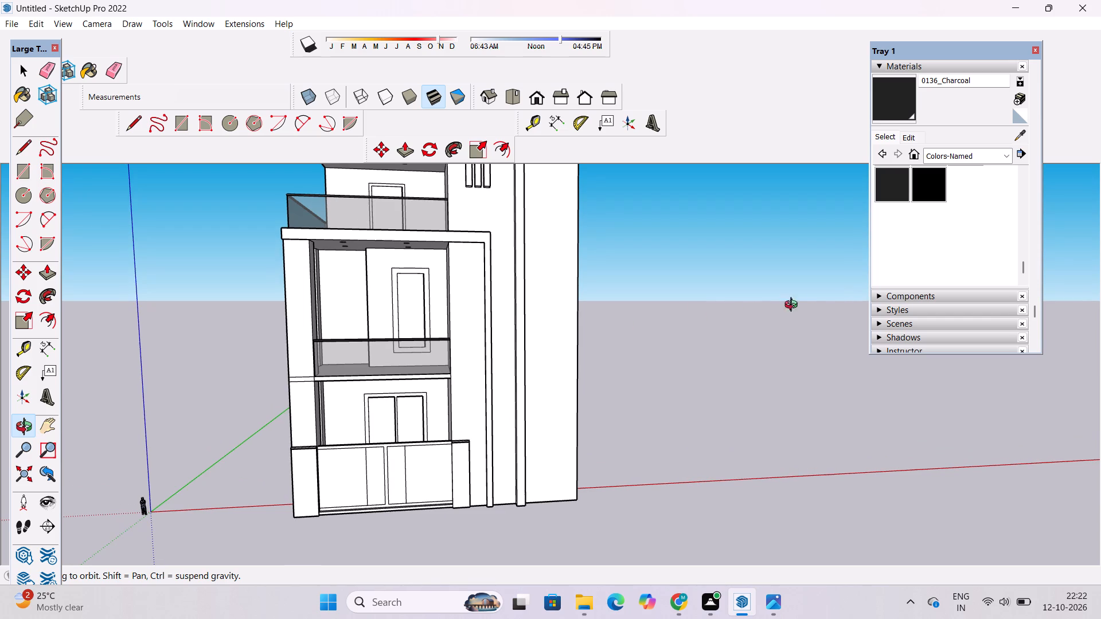
pyautogui.click(960, 156)
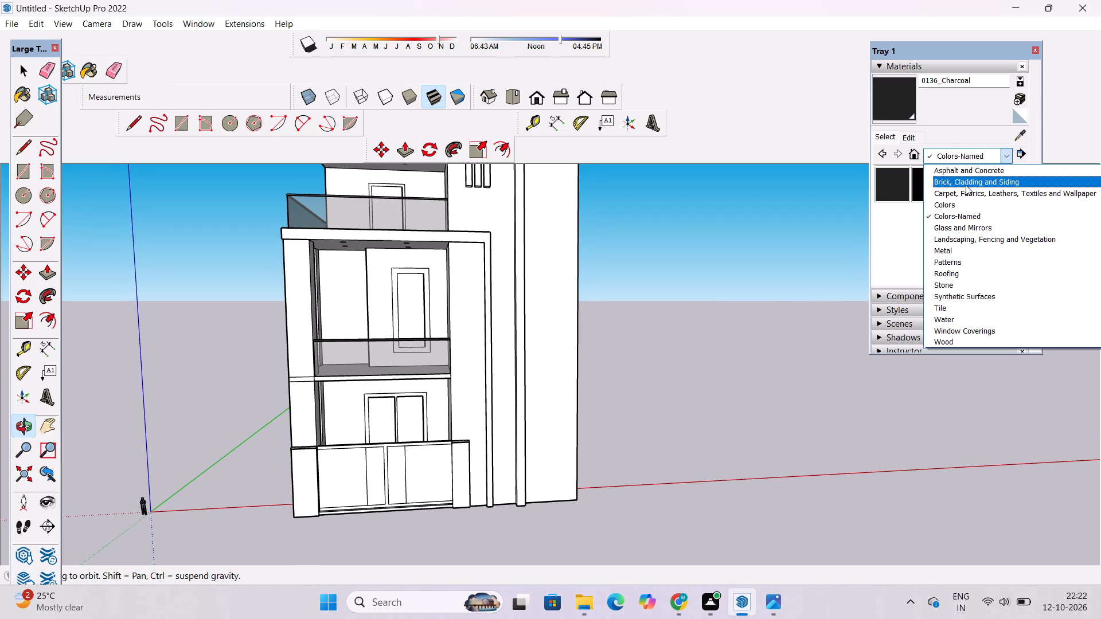
pyautogui.click(969, 179)
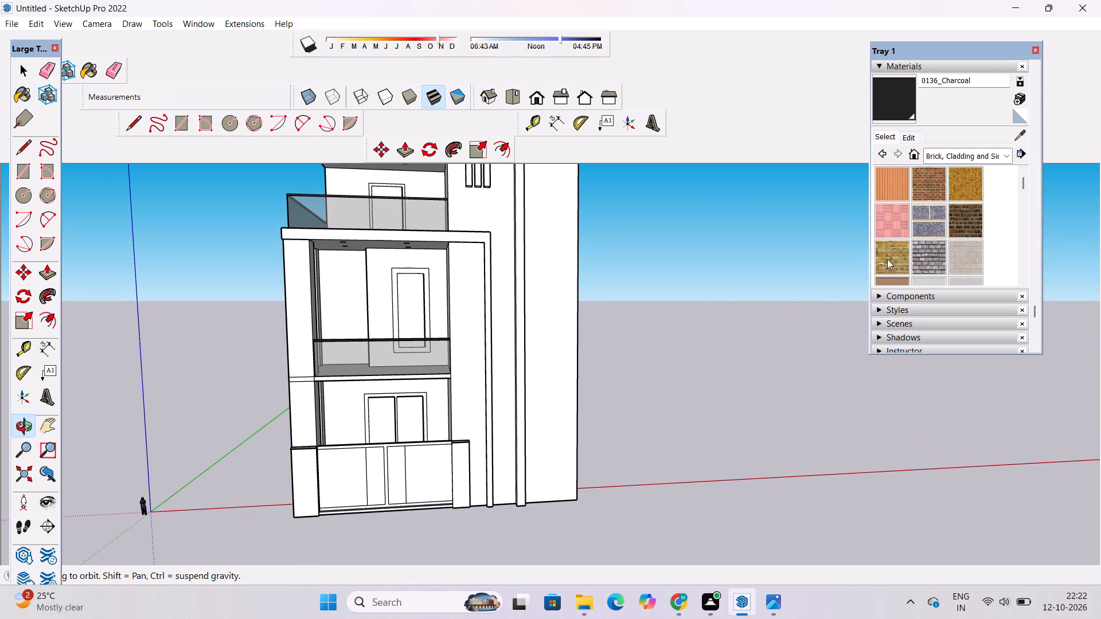
pyautogui.scroll(-1, 892, 260)
pyautogui.click(892, 232)
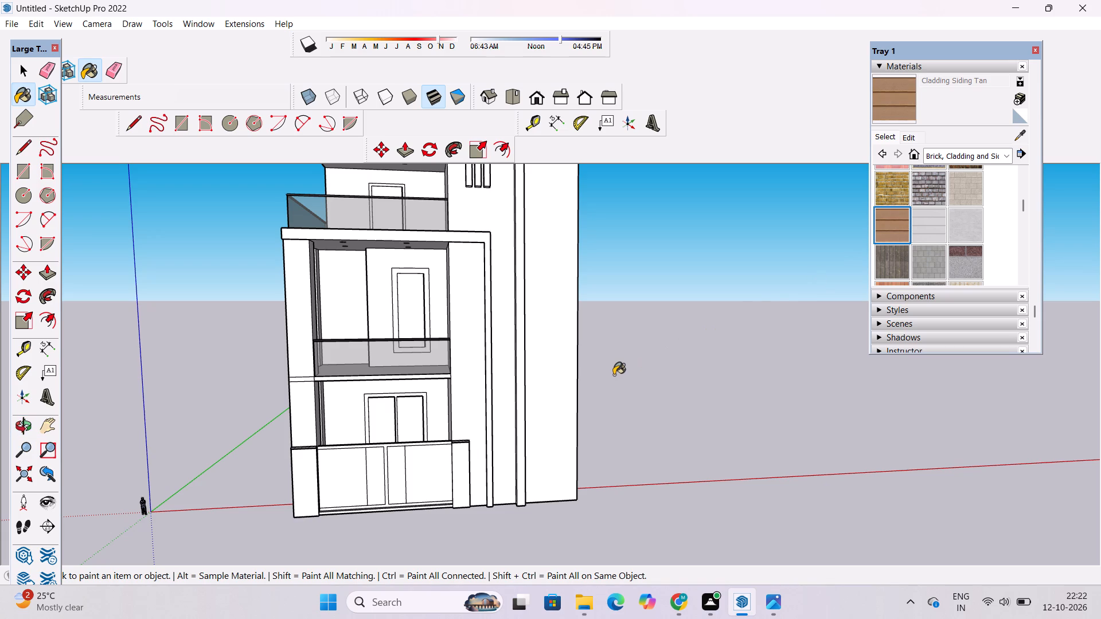
pyautogui.scroll(3, 614, 374)
pyautogui.scroll(-2, 614, 374)
pyautogui.scroll(2, 614, 374)
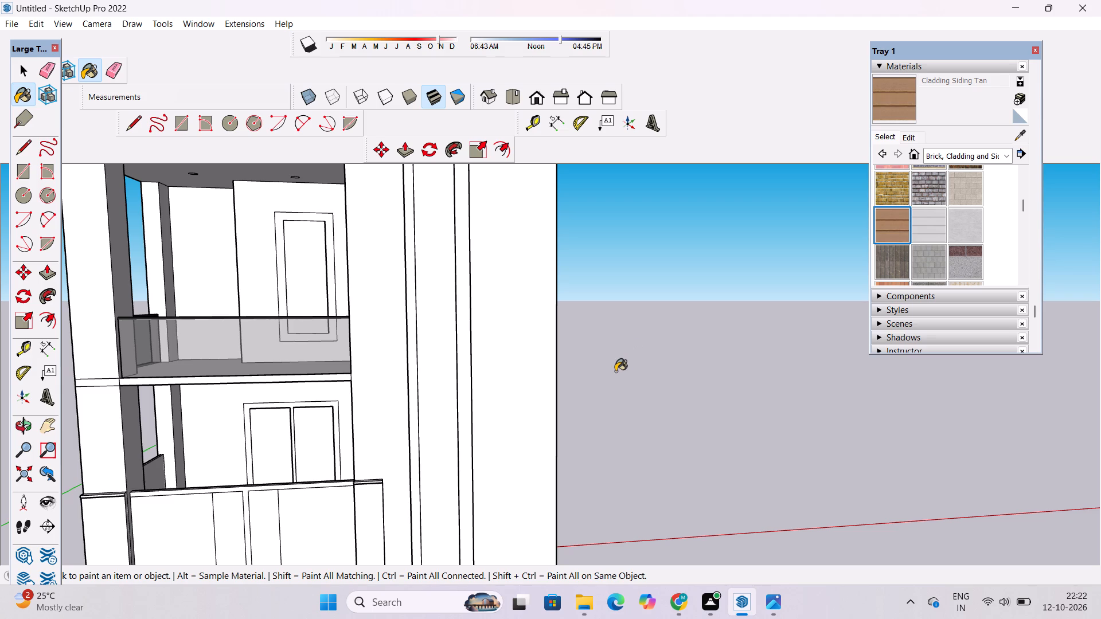
pyautogui.scroll(-4, 611, 378)
pyautogui.scroll(1, 589, 398)
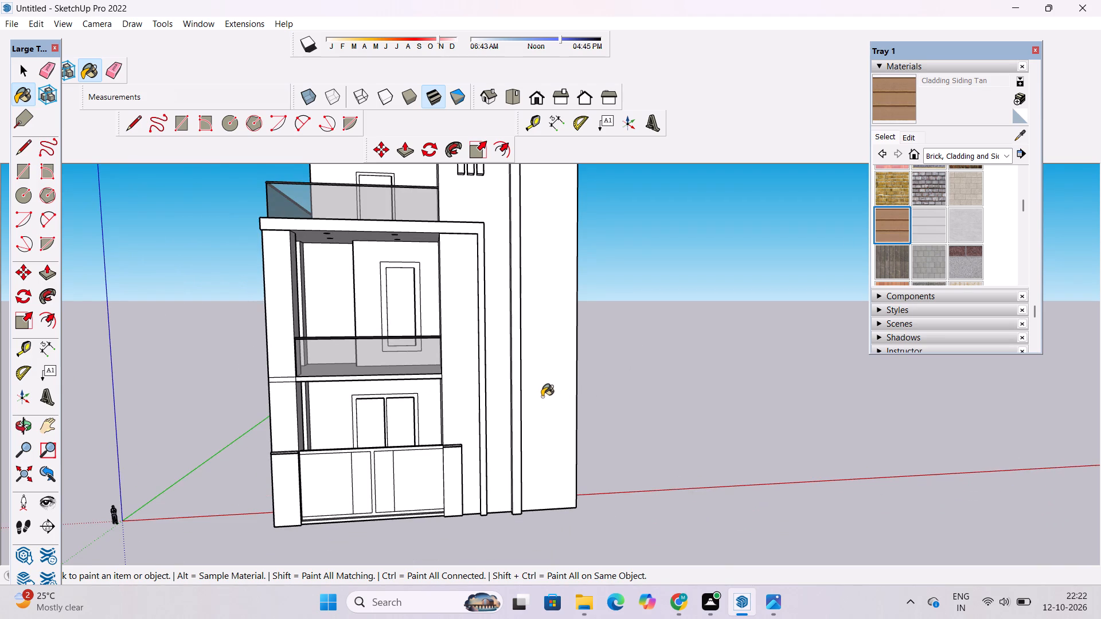
pyautogui.scroll(-3, 527, 412)
pyautogui.scroll(4, 527, 412)
pyautogui.scroll(-2, 526, 414)
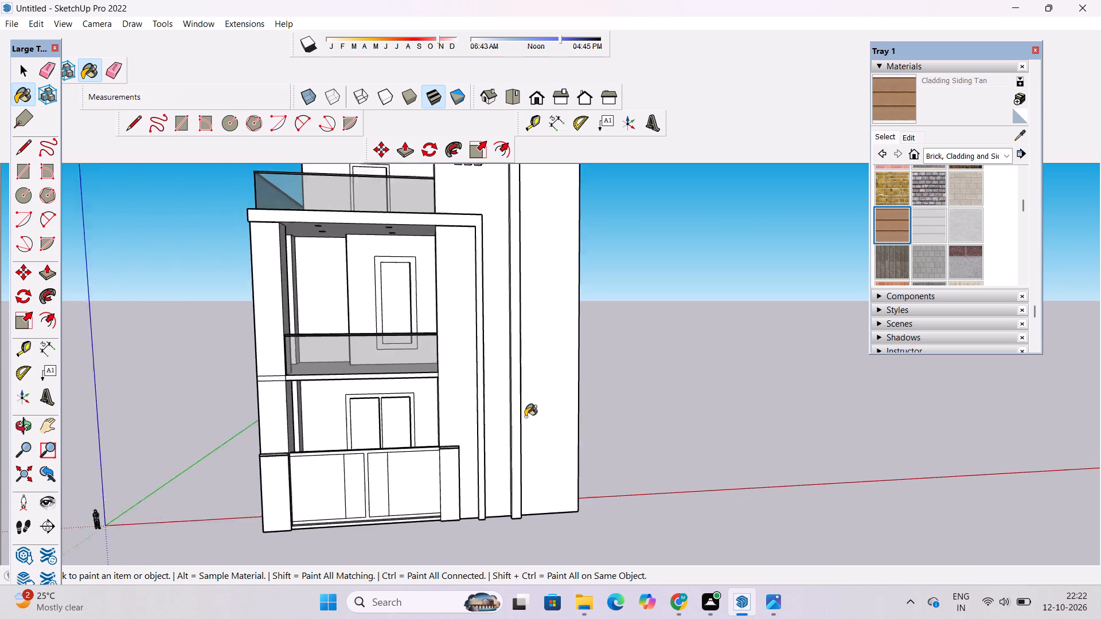
pyautogui.scroll(-3, 525, 417)
pyautogui.scroll(2, 525, 417)
pyautogui.scroll(-3, 506, 403)
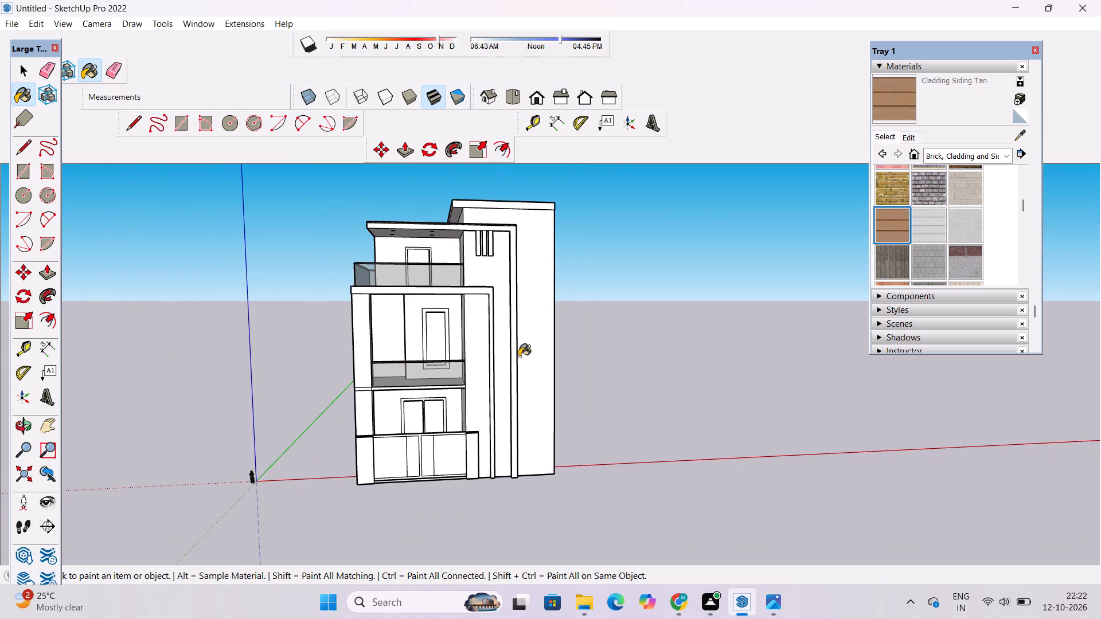
pyautogui.scroll(4, 521, 356)
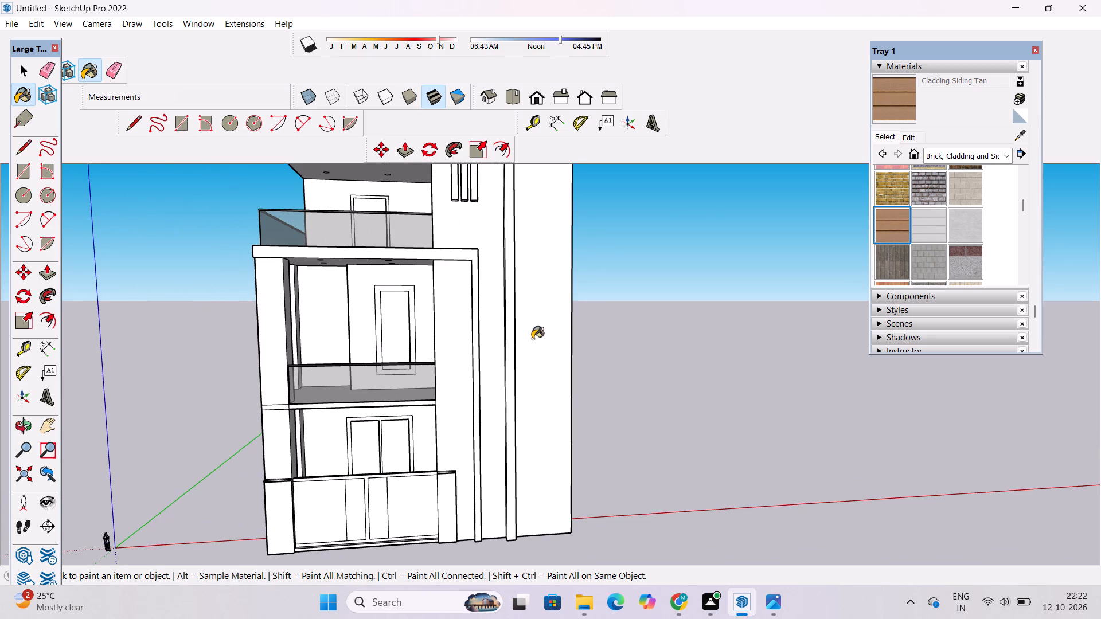
pyautogui.click(532, 334)
pyautogui.click(485, 359)
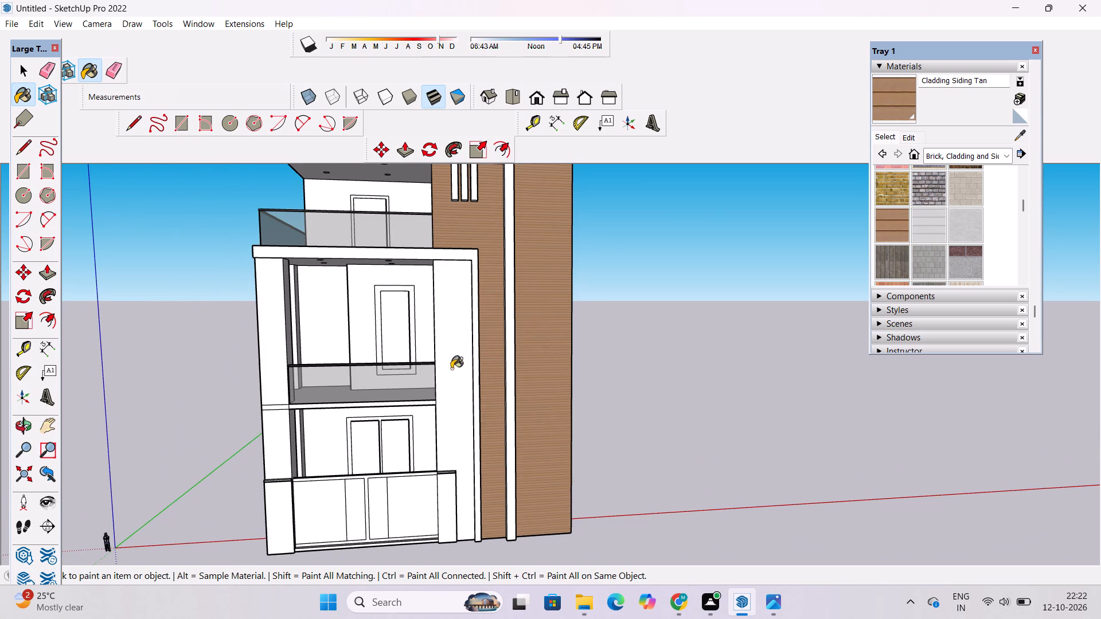
pyautogui.click(451, 369)
# Set the Cladding Siding Tan texture's height to 10', keeping its proportions linked.
pyautogui.click(907, 139)
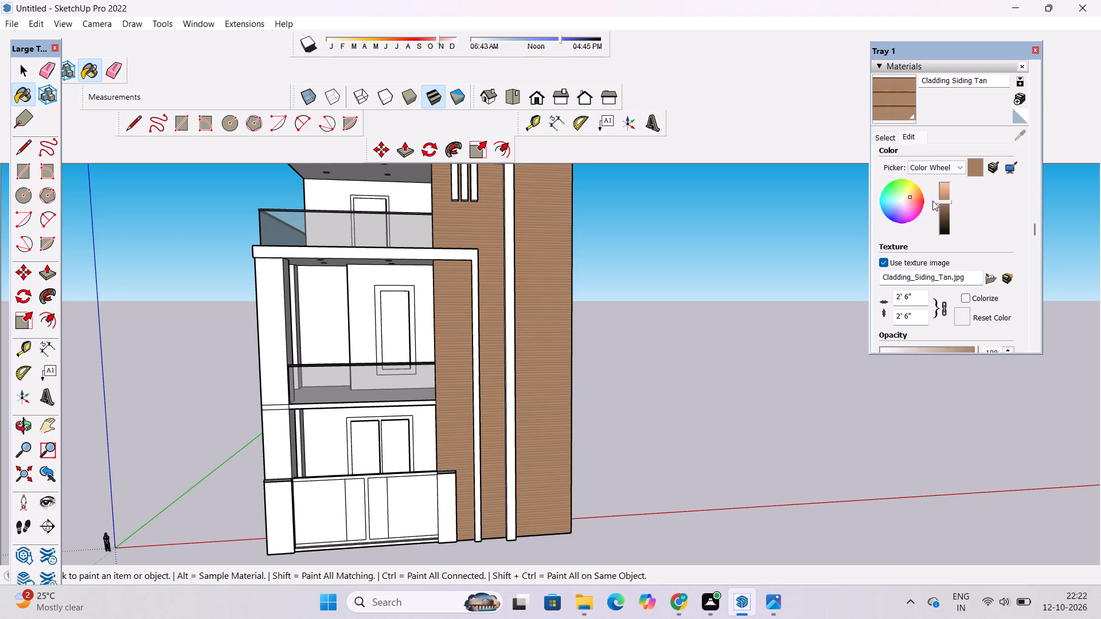
pyautogui.click(920, 314)
pyautogui.press('BackSpace')
pyautogui.press('BackSpace')
pyautogui.press('BackSpace')
pyautogui.press('BackSpace')
pyautogui.press('BackSpace')
pyautogui.press('BackSpace')
pyautogui.press('BackSpace')
pyautogui.press('BackSpace')
pyautogui.press('BackSpace')
pyautogui.press('BackSpace')
pyautogui.press('BackSpace')
pyautogui.press('BackSpace')
pyautogui.press('BackSpace')
pyautogui.press('BackSpace')
pyautogui.press('BackSpace')
pyautogui.press('1')
pyautogui.write("0'")
pyautogui.press('Return')
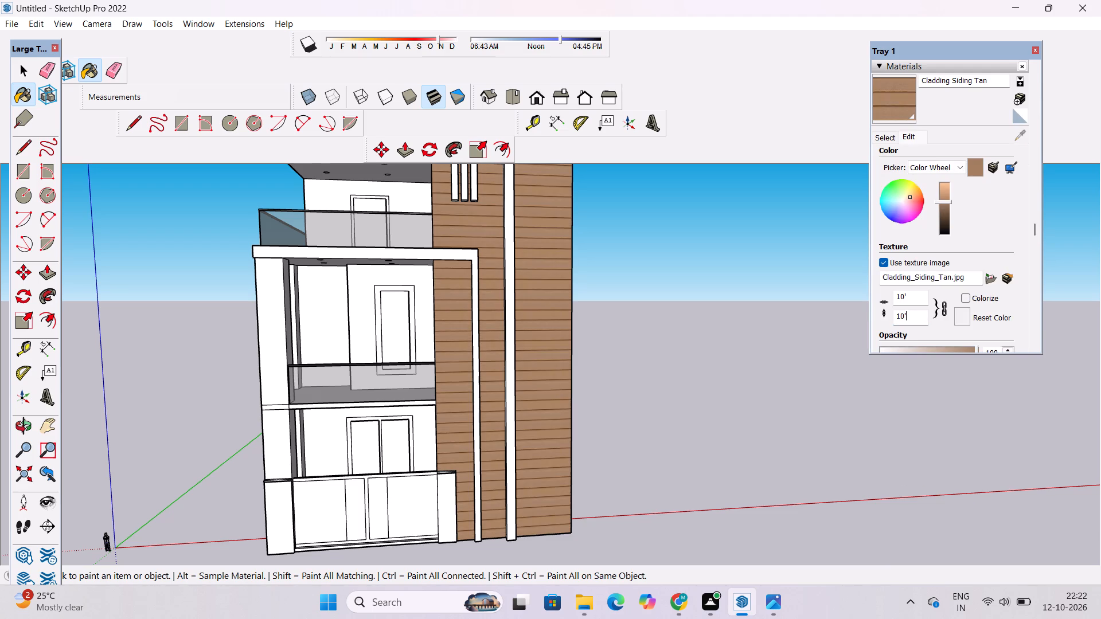
# Paint the first-floor balcony's two back wall faces and the narrow return between them with Cladding Siding Tan.
pyautogui.scroll(-6, 583, 444)
pyautogui.scroll(6, 583, 365)
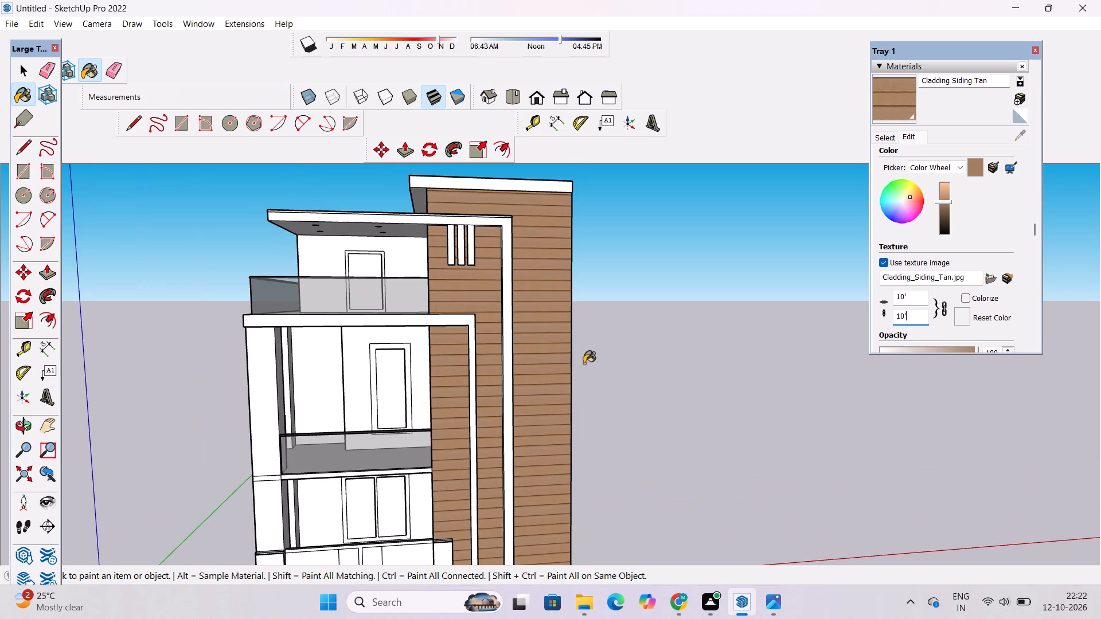
pyautogui.scroll(-4, 573, 373)
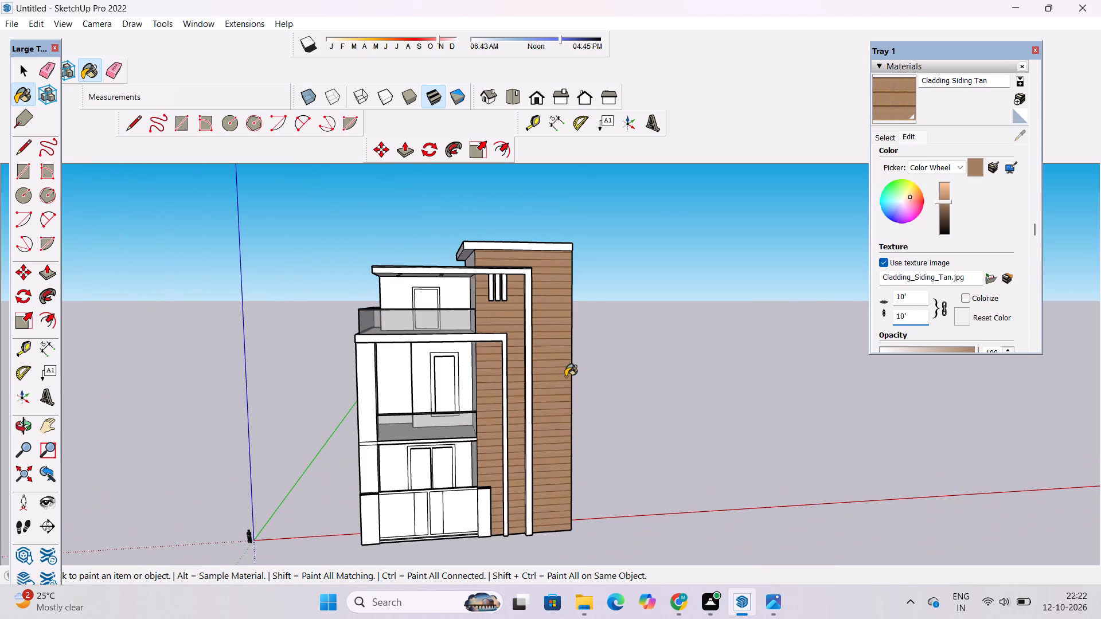
pyautogui.scroll(10, 481, 418)
pyautogui.click(353, 330)
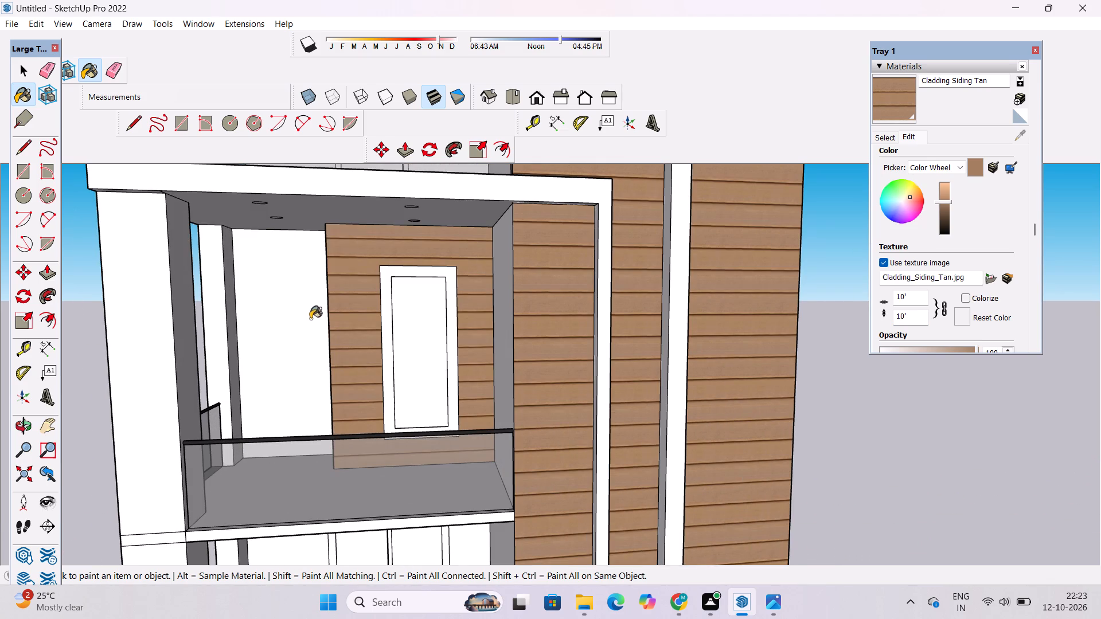
pyautogui.click(311, 319)
pyautogui.press('o')
pyautogui.scroll(-3, 428, 273)
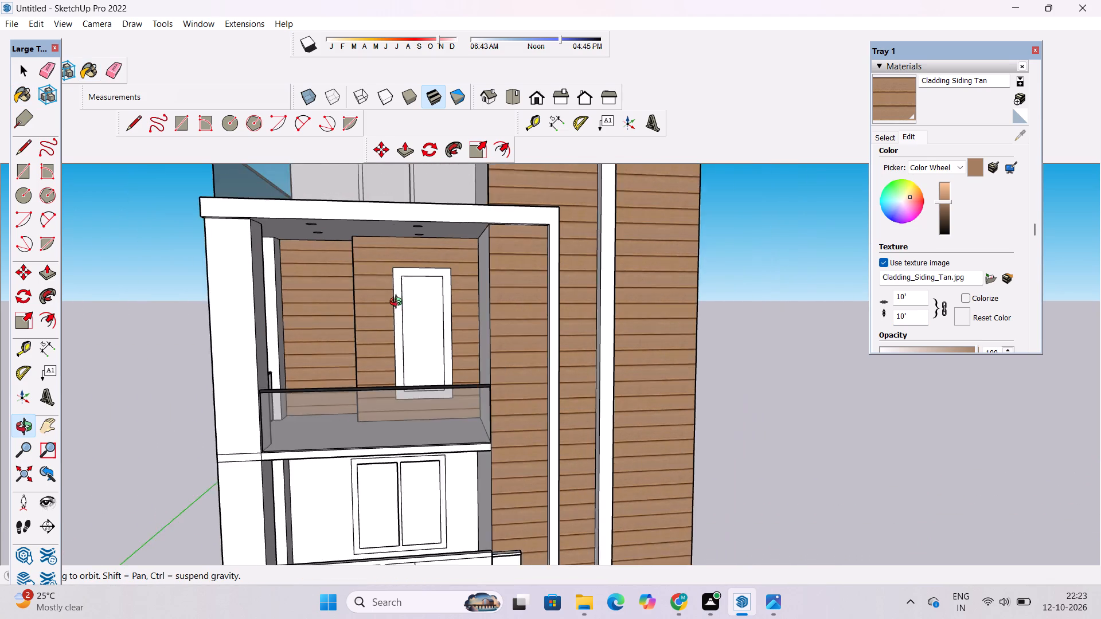
pyautogui.moveTo(222, 385); pyautogui.dragTo(334, 386)
pyautogui.scroll(4, 353, 350)
pyautogui.click(894, 89)
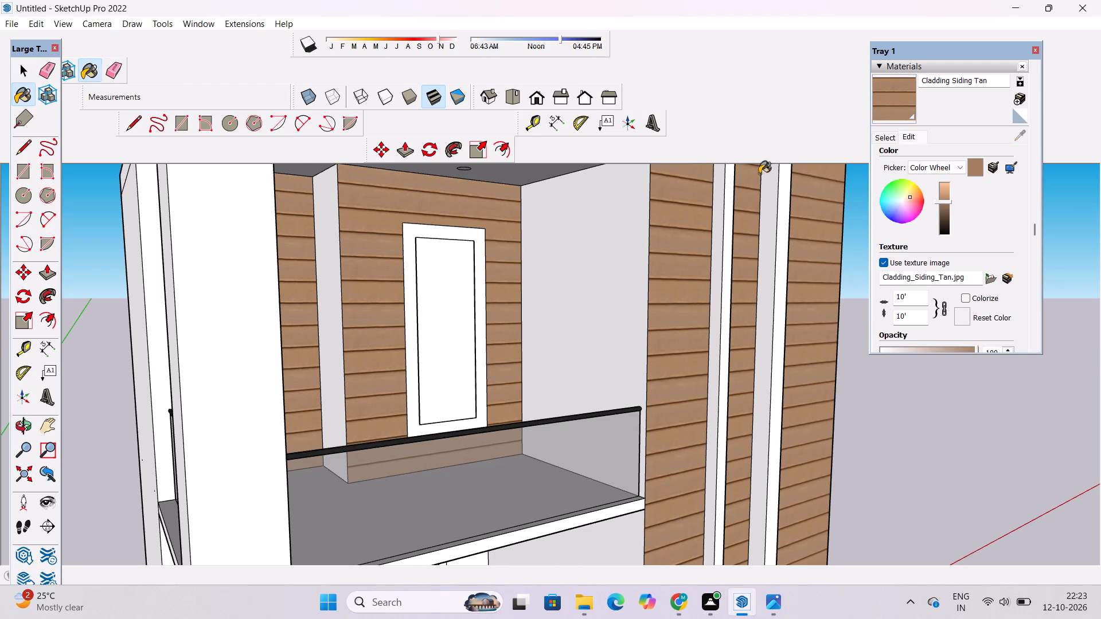
pyautogui.click(323, 269)
# Paint the ground-floor porch's back and side walls and the first-floor balcony's side wall with Cladding Siding Tan.
pyautogui.scroll(-14, 273, 283)
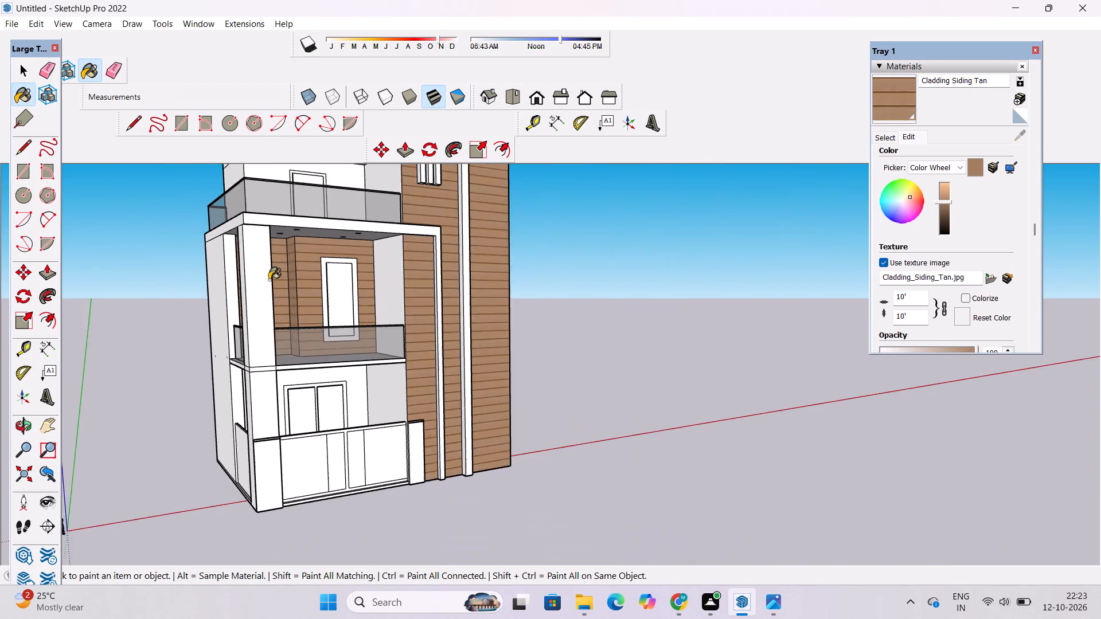
pyautogui.scroll(-5, 269, 280)
pyautogui.scroll(3, 360, 434)
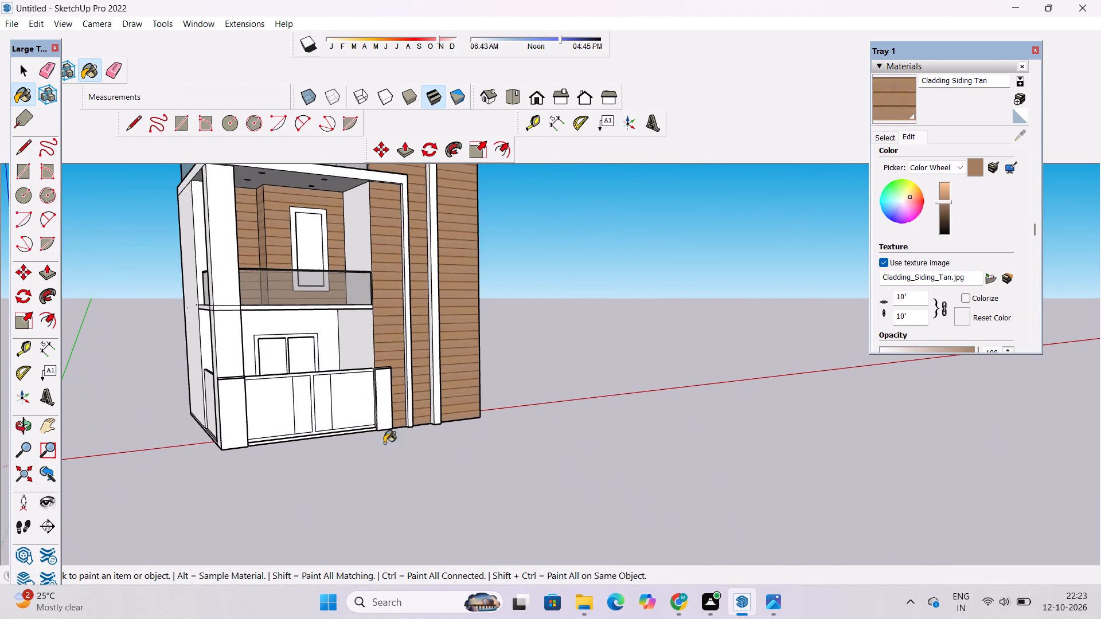
pyautogui.scroll(5, 290, 378)
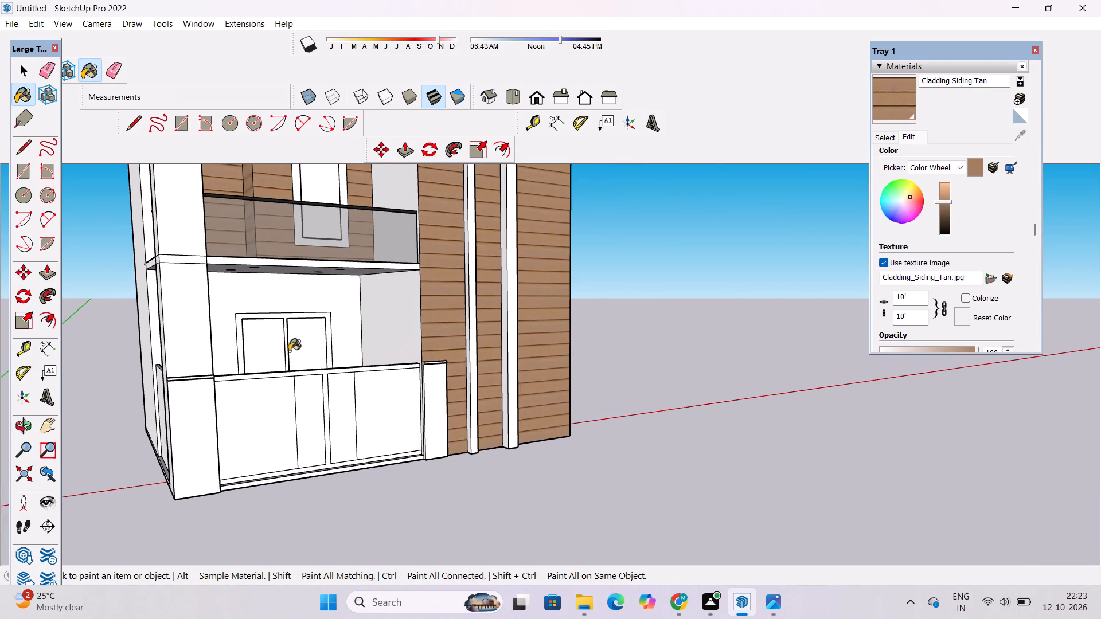
pyautogui.click(314, 295)
pyautogui.click(389, 304)
pyautogui.scroll(-5, 362, 324)
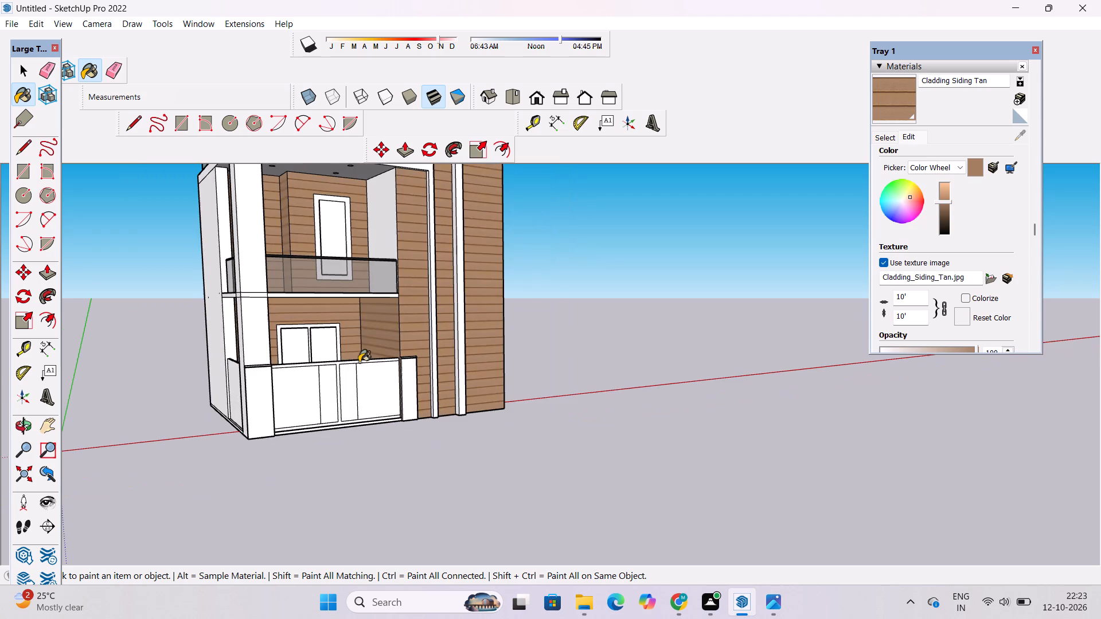
pyautogui.click(378, 228)
# Paint the top-floor balcony's back, inner side and outer side walls and the tower's side wall below the highest roof with Cladding Siding Tan.
pyautogui.scroll(-5, 354, 426)
pyautogui.scroll(6, 361, 215)
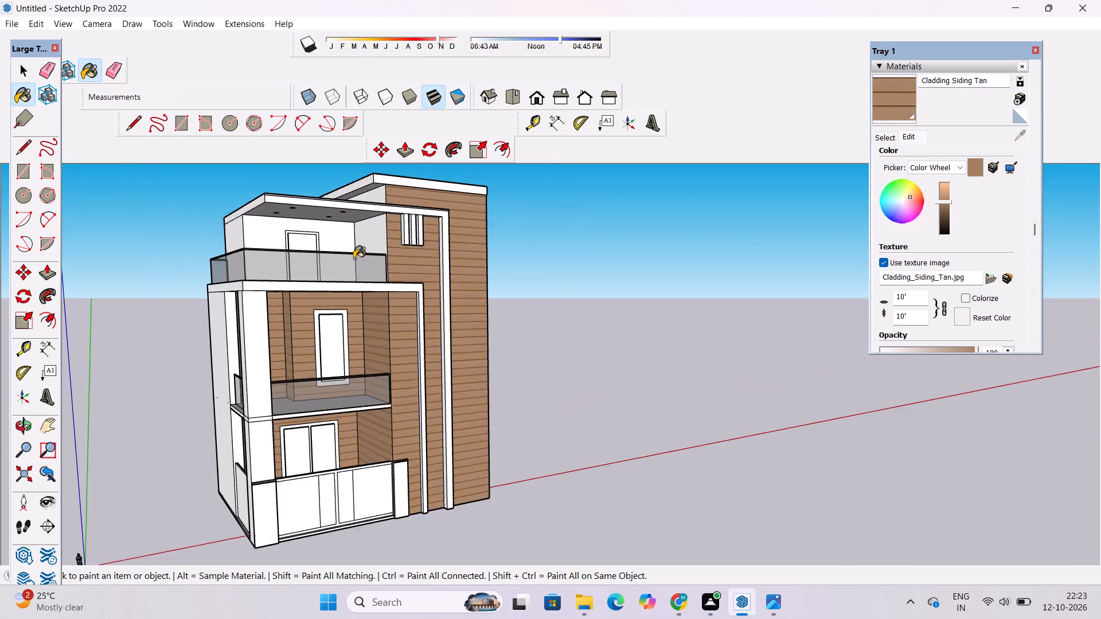
pyautogui.scroll(2, 354, 258)
pyautogui.click(331, 238)
pyautogui.click(385, 230)
pyautogui.scroll(-3, 420, 269)
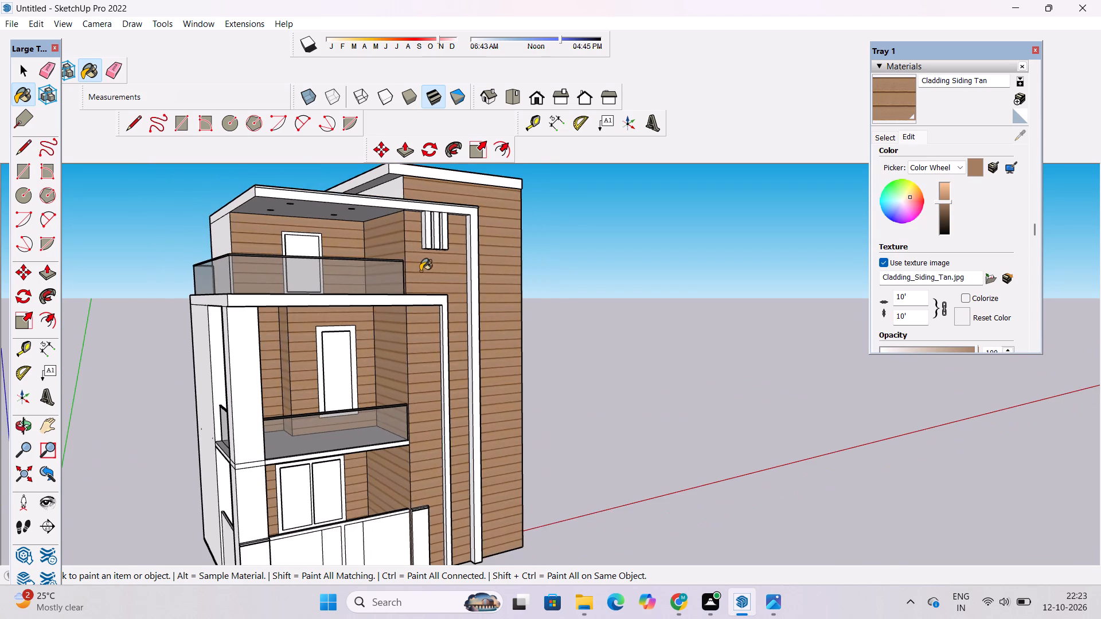
pyautogui.scroll(9, 379, 186)
pyautogui.click(421, 212)
pyautogui.scroll(-6, 484, 220)
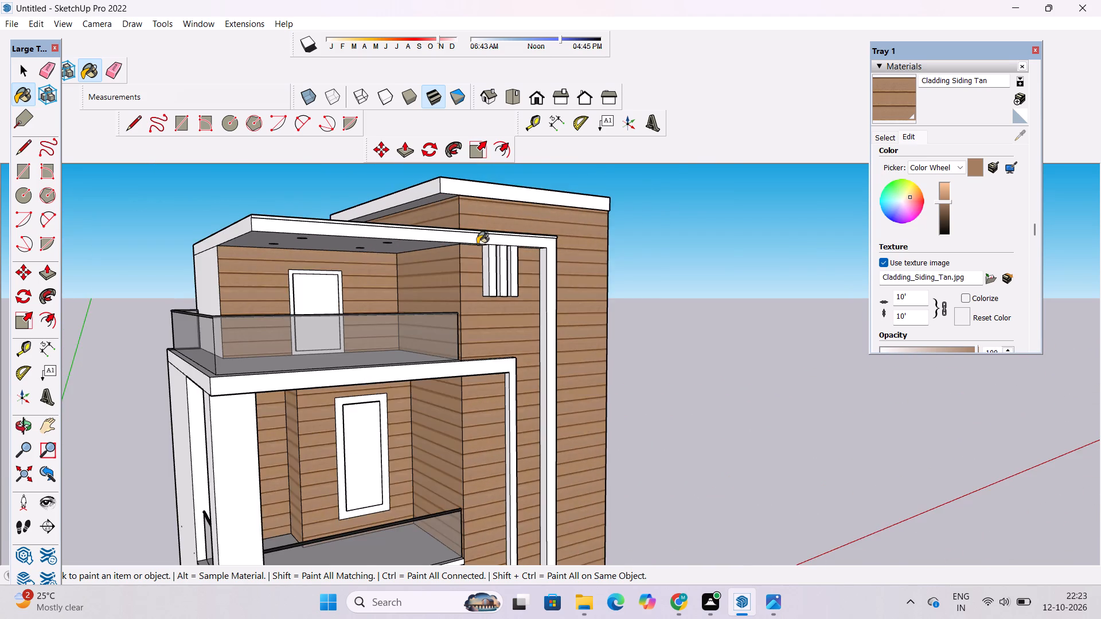
pyautogui.scroll(4, 272, 293)
pyautogui.click(216, 285)
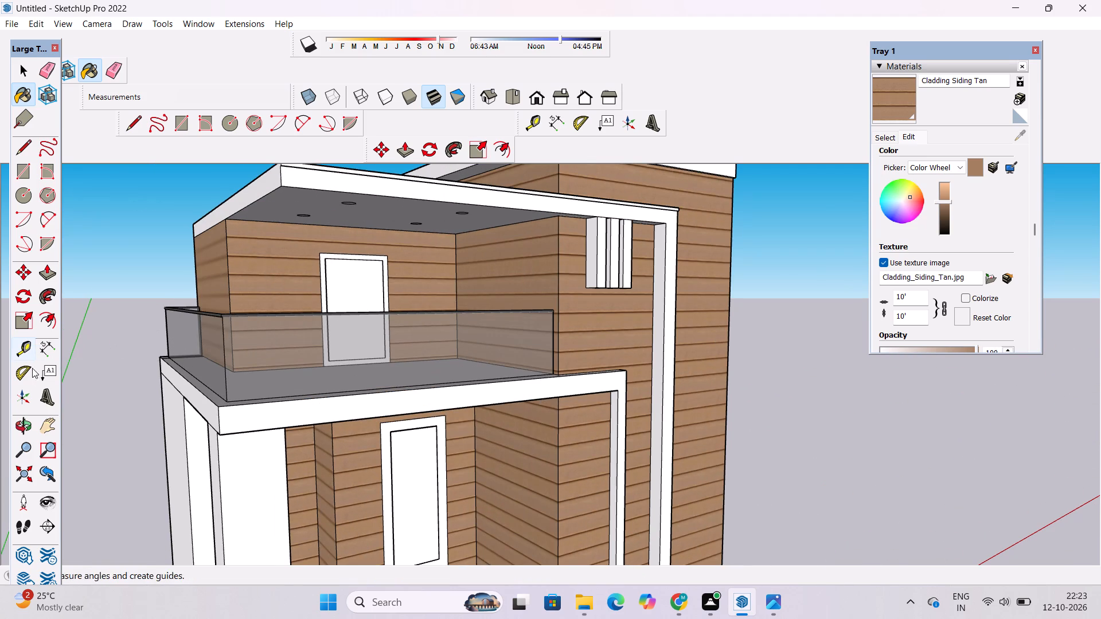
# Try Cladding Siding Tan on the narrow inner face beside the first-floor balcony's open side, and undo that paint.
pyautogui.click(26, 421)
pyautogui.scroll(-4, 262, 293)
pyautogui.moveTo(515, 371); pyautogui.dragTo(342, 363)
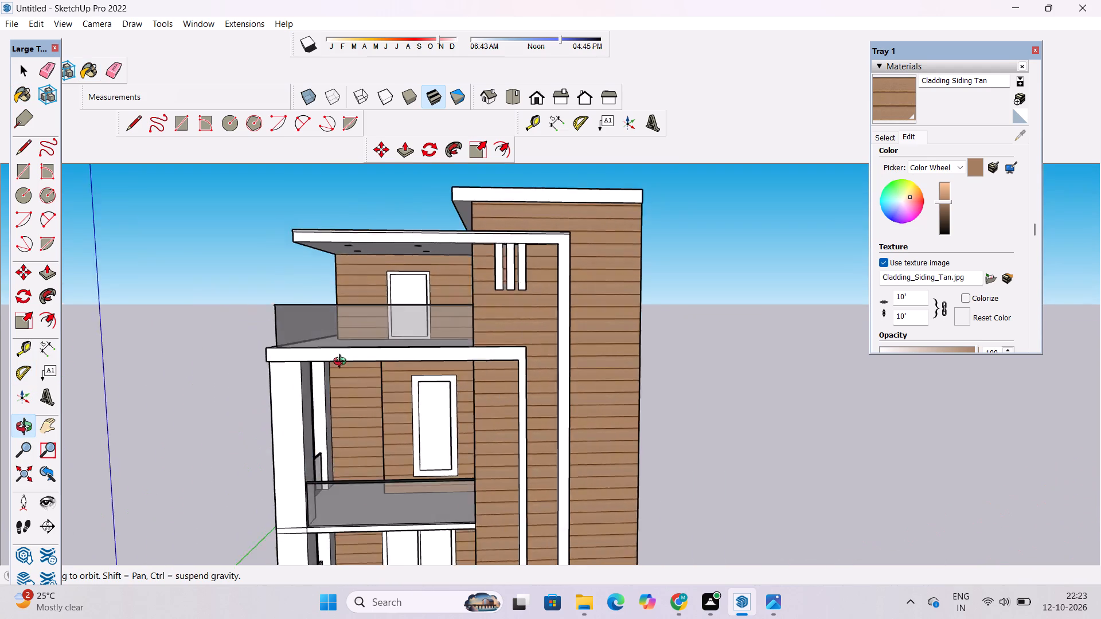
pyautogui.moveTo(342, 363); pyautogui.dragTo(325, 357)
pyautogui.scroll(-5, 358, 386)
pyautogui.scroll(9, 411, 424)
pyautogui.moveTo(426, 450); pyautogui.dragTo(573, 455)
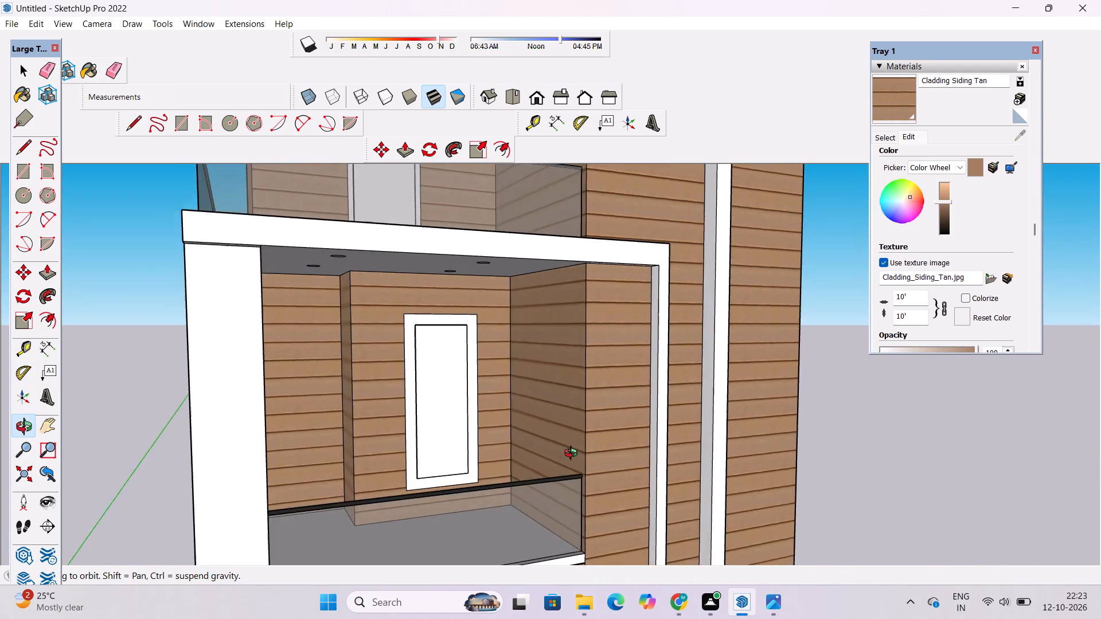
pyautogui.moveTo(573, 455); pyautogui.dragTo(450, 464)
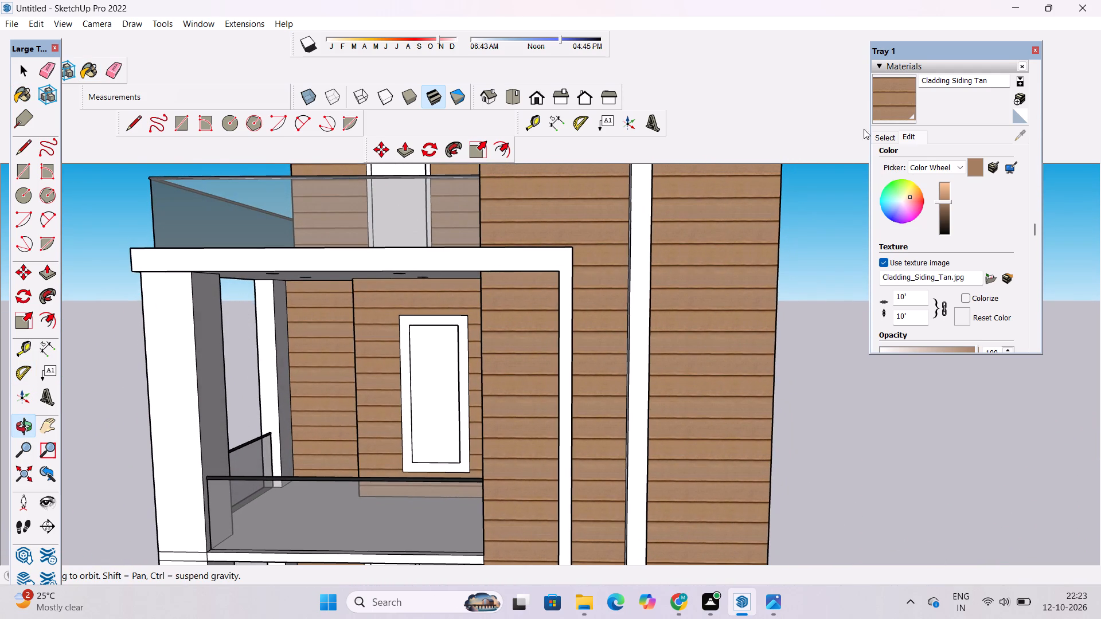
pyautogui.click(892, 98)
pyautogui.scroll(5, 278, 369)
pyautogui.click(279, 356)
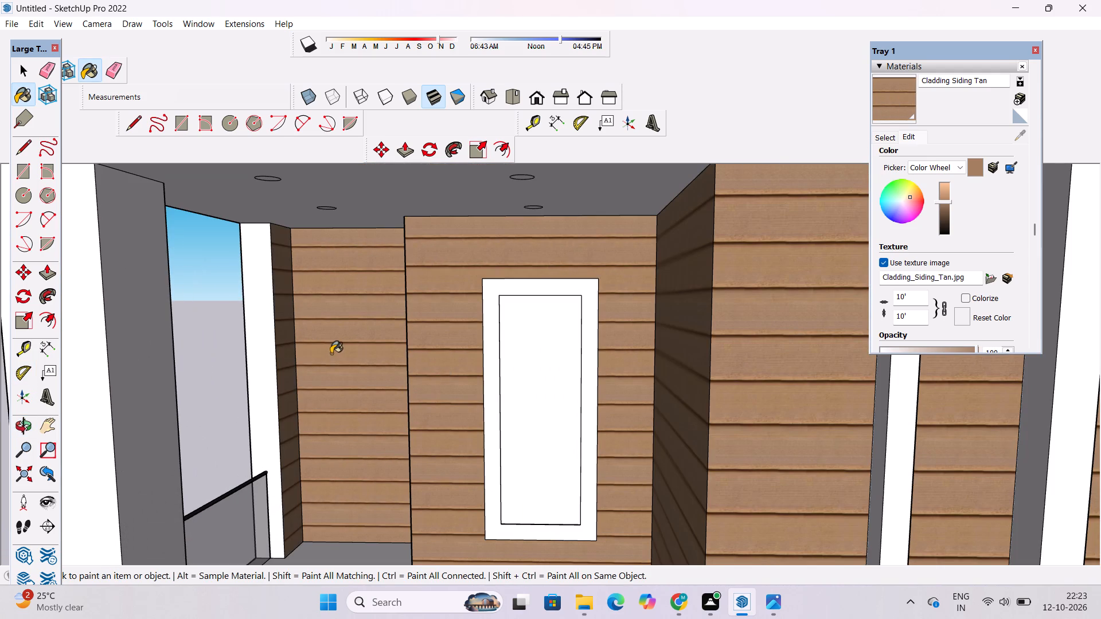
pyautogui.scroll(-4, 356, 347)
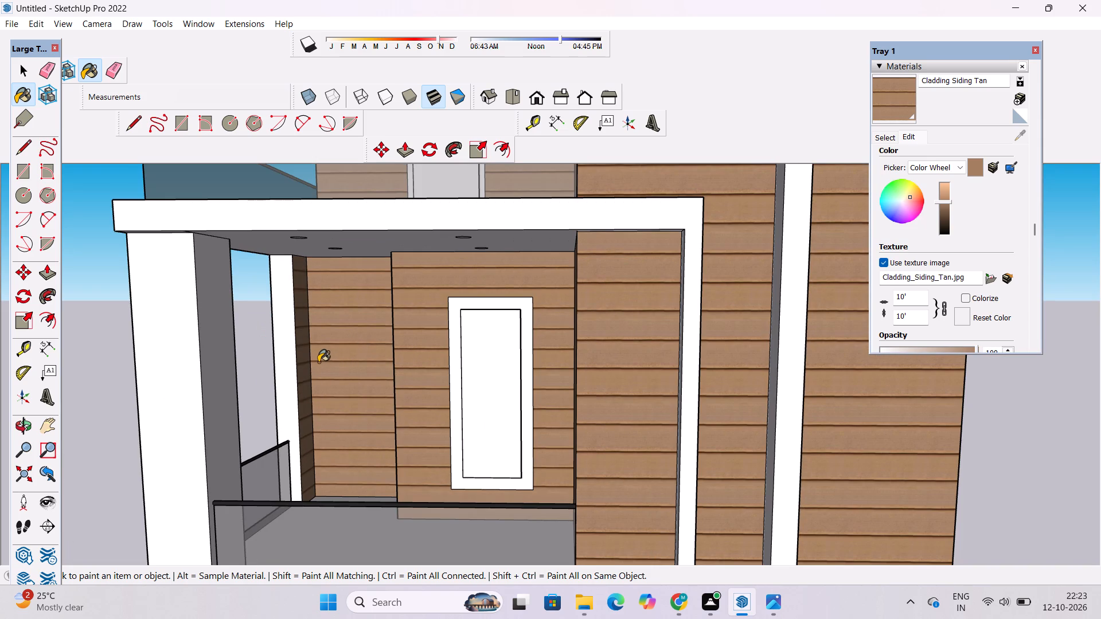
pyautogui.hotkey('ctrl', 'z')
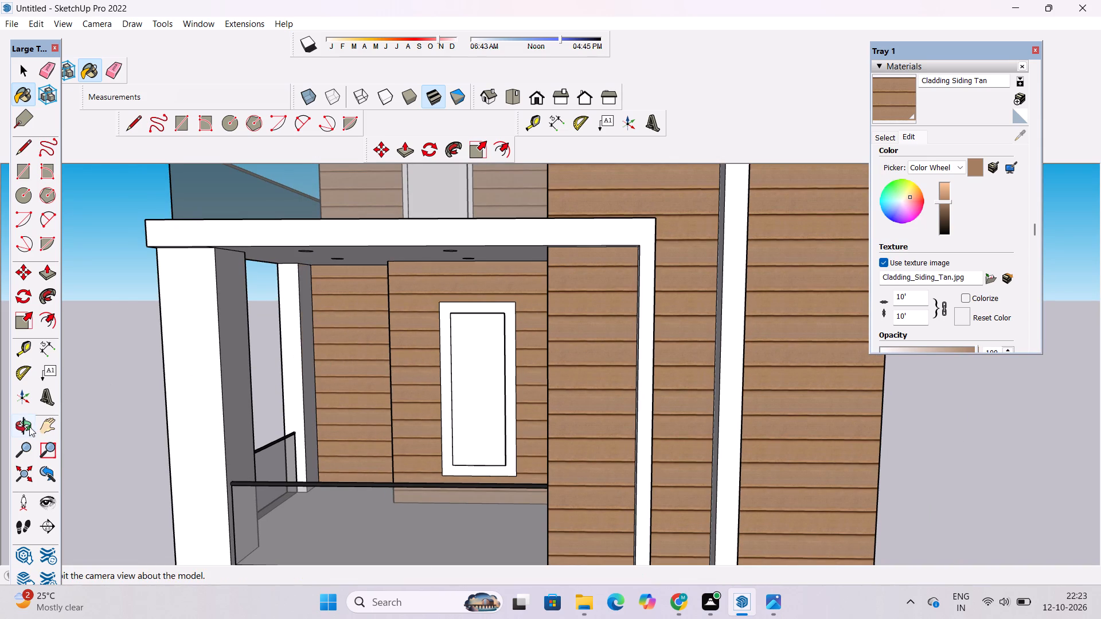
# Examine the clad house from the front, both front corners and above, including its unpainted frames, columns and side wall.
pyautogui.click(28, 426)
pyautogui.scroll(-10, 397, 284)
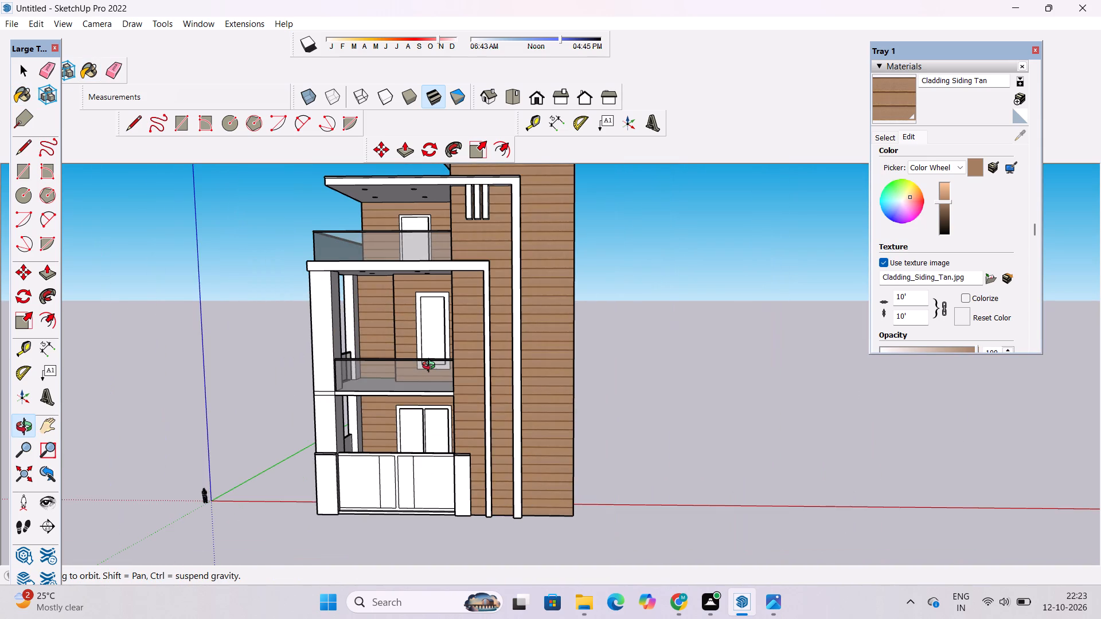
pyautogui.keyDown('shift'); pyautogui.moveTo(431, 380); pyautogui.dragTo(446, 350); pyautogui.keyUp('shift')
pyautogui.moveTo(651, 359); pyautogui.dragTo(479, 406)
pyautogui.keyDown('shift'); pyautogui.moveTo(528, 388); pyautogui.dragTo(520, 437); pyautogui.keyUp('shift')
pyautogui.moveTo(490, 450); pyautogui.dragTo(759, 437)
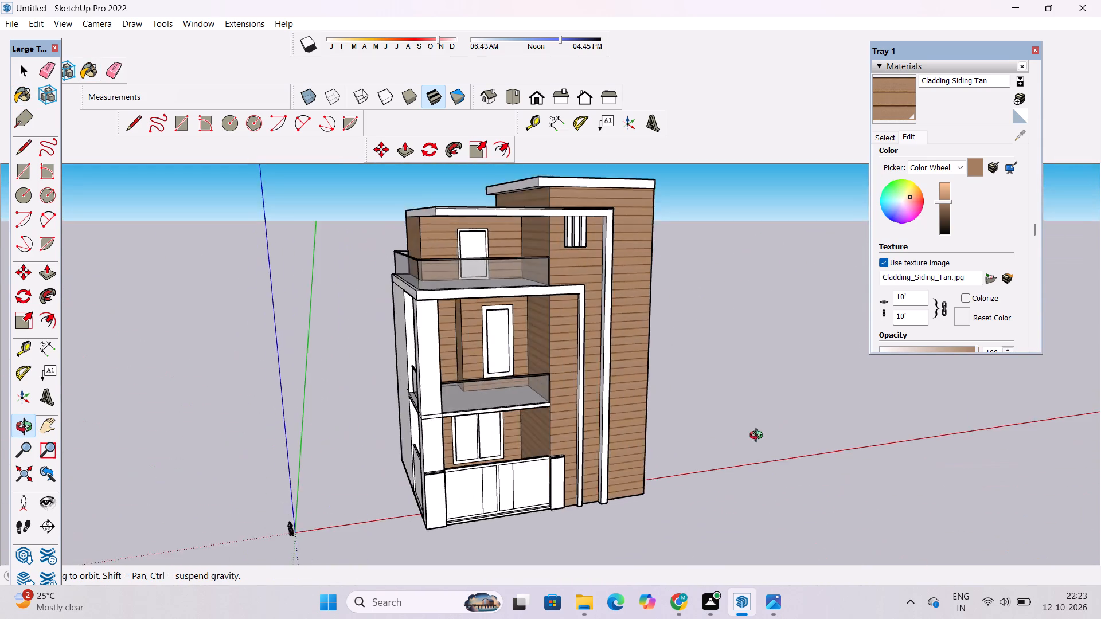
pyautogui.moveTo(434, 475); pyautogui.dragTo(565, 481)
pyautogui.scroll(-1, 533, 463)
pyautogui.keyDown('shift'); pyautogui.moveTo(530, 464); pyautogui.dragTo(530, 458); pyautogui.keyUp('shift')
pyautogui.moveTo(532, 456); pyautogui.dragTo(521, 464)
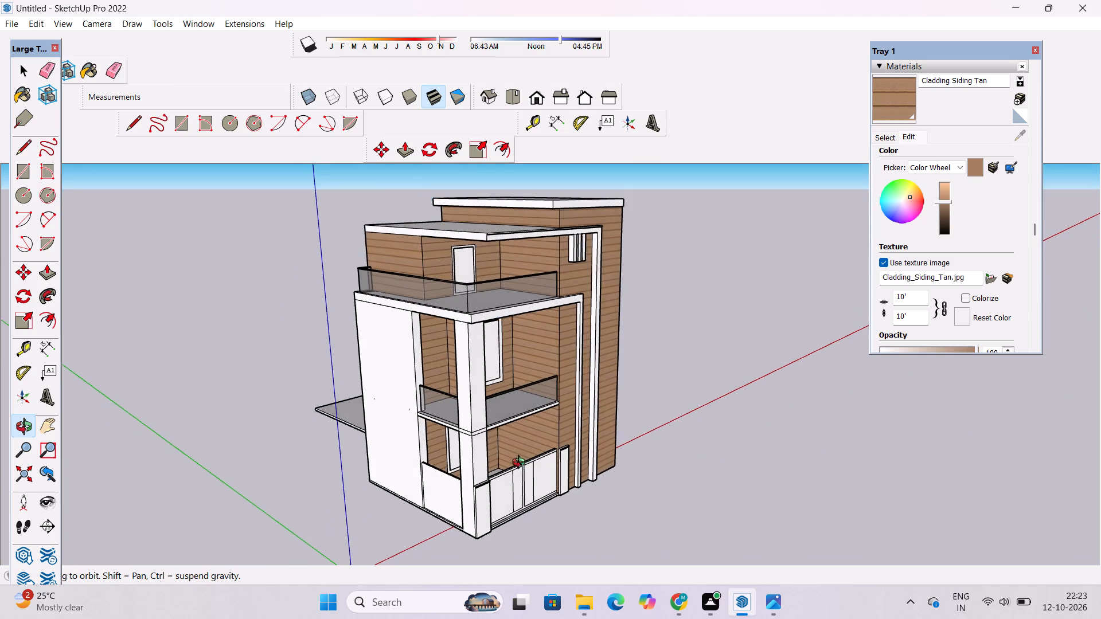
# Examine the tan-clad house from the front, the column-side corner, above and ground level, comparing its cladding with the white frames.
pyautogui.moveTo(521, 464); pyautogui.dragTo(507, 468)
pyautogui.scroll(-5, 506, 468)
pyautogui.moveTo(583, 456); pyautogui.dragTo(444, 476)
pyautogui.scroll(4, 520, 425)
pyautogui.keyDown('shift'); pyautogui.moveTo(541, 430); pyautogui.dragTo(426, 444); pyautogui.keyUp('shift')
pyautogui.moveTo(428, 447); pyautogui.dragTo(424, 439)
pyautogui.scroll(-1, 424, 436)
pyautogui.keyDown('shift'); pyautogui.moveTo(418, 455); pyautogui.dragTo(437, 412); pyautogui.keyUp('shift')
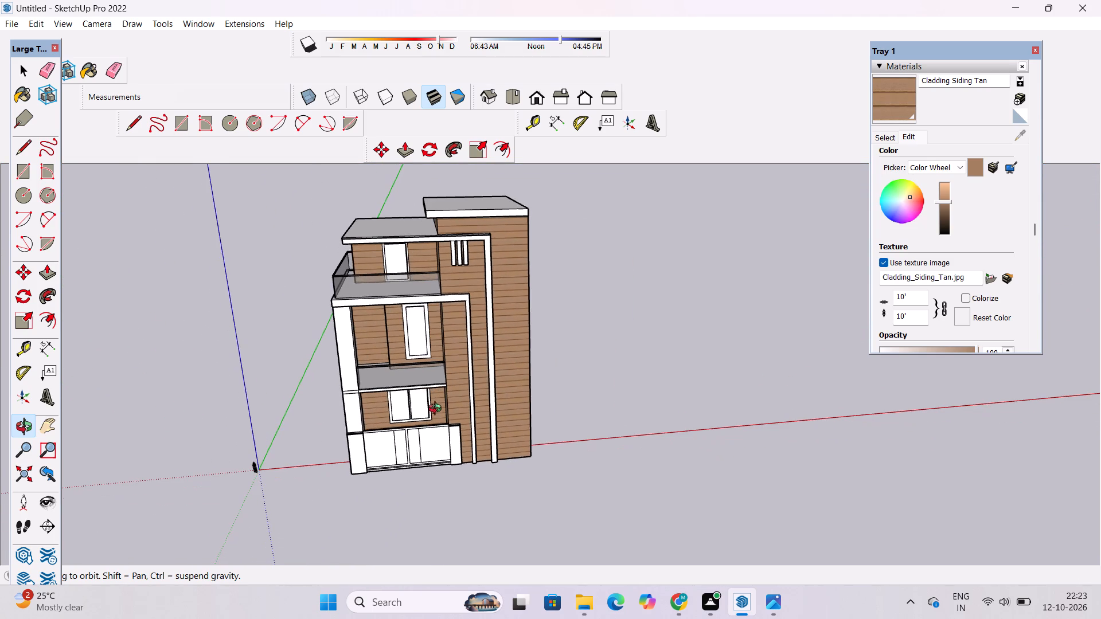
pyautogui.scroll(3, 432, 422)
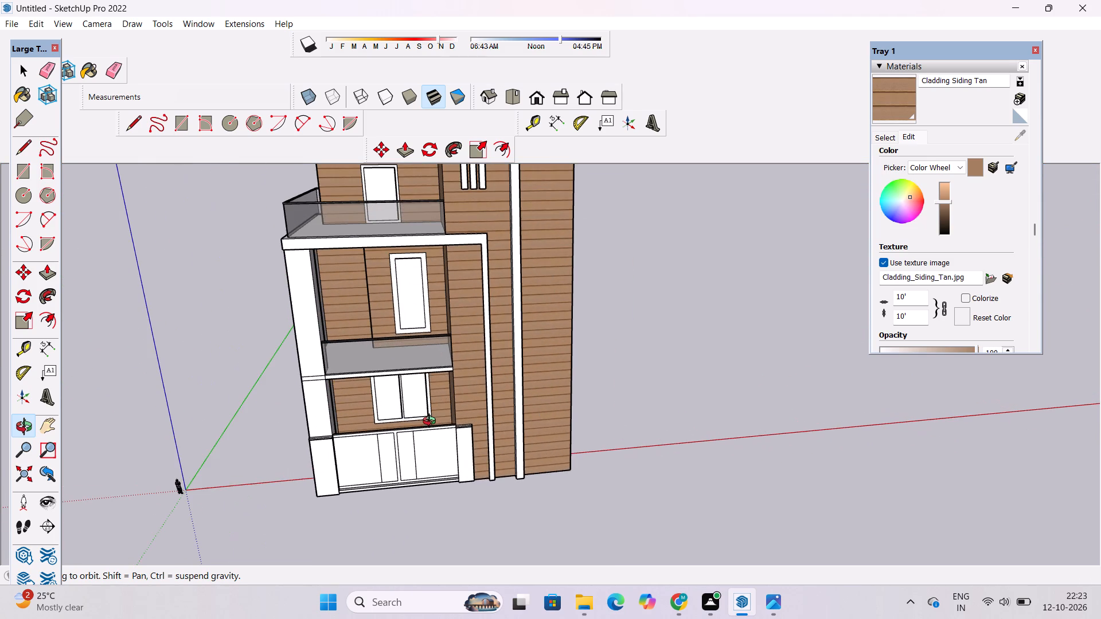
pyautogui.scroll(-2, 432, 422)
pyautogui.keyDown('shift'); pyautogui.moveTo(424, 463); pyautogui.dragTo(454, 416); pyautogui.keyUp('shift')
pyautogui.moveTo(452, 425); pyautogui.dragTo(434, 400)
pyautogui.scroll(2, 433, 389)
pyautogui.scroll(-4, 433, 389)
pyautogui.moveTo(411, 436); pyautogui.dragTo(667, 459)
pyautogui.moveTo(636, 457); pyautogui.dragTo(536, 460)
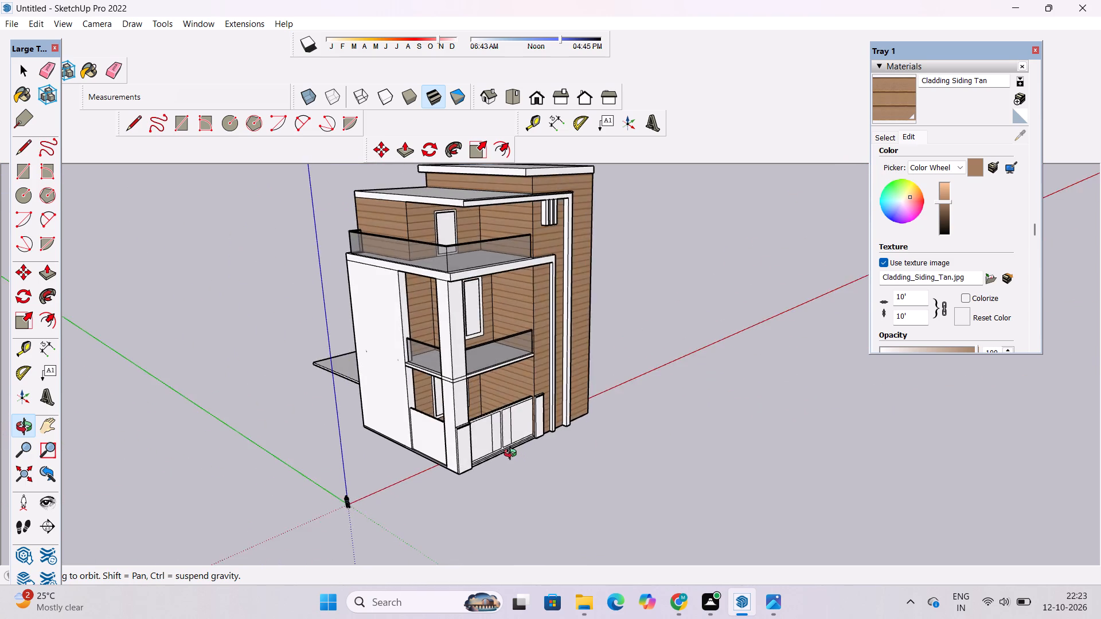
pyautogui.scroll(-3, 510, 455)
pyautogui.scroll(2, 510, 455)
pyautogui.scroll(-3, 510, 453)
pyautogui.moveTo(520, 450); pyautogui.dragTo(468, 449)
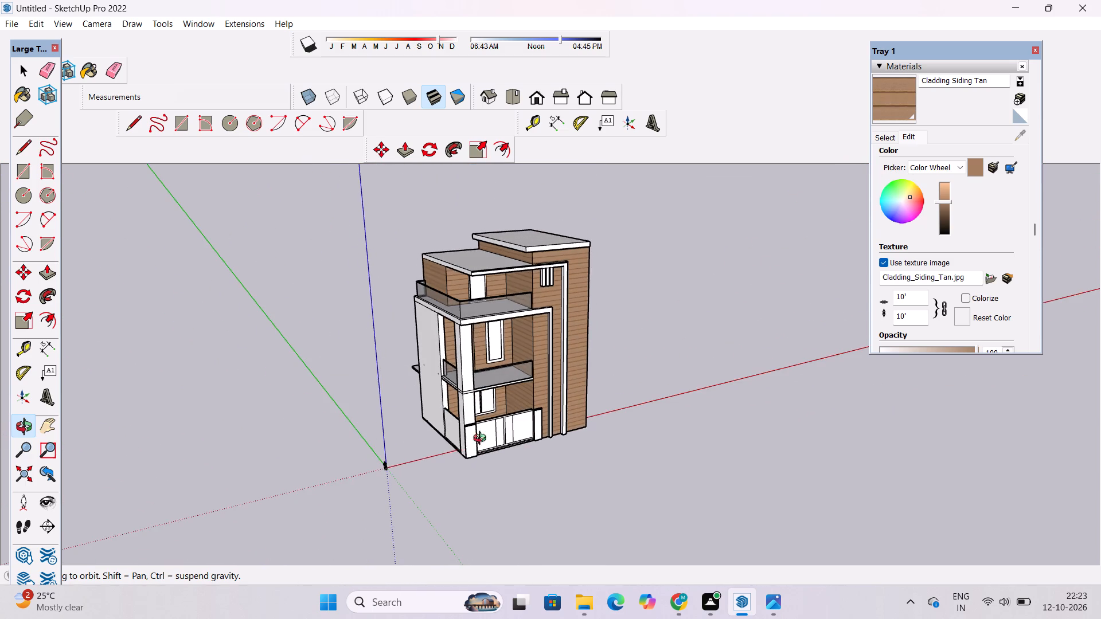
pyautogui.keyDown('shift'); pyautogui.moveTo(495, 433); pyautogui.dragTo(477, 445); pyautogui.keyUp('shift')
pyautogui.moveTo(497, 455); pyautogui.dragTo(497, 396)
pyautogui.keyDown('shift'); pyautogui.moveTo(518, 459); pyautogui.dragTo(522, 438); pyautogui.keyUp('shift')
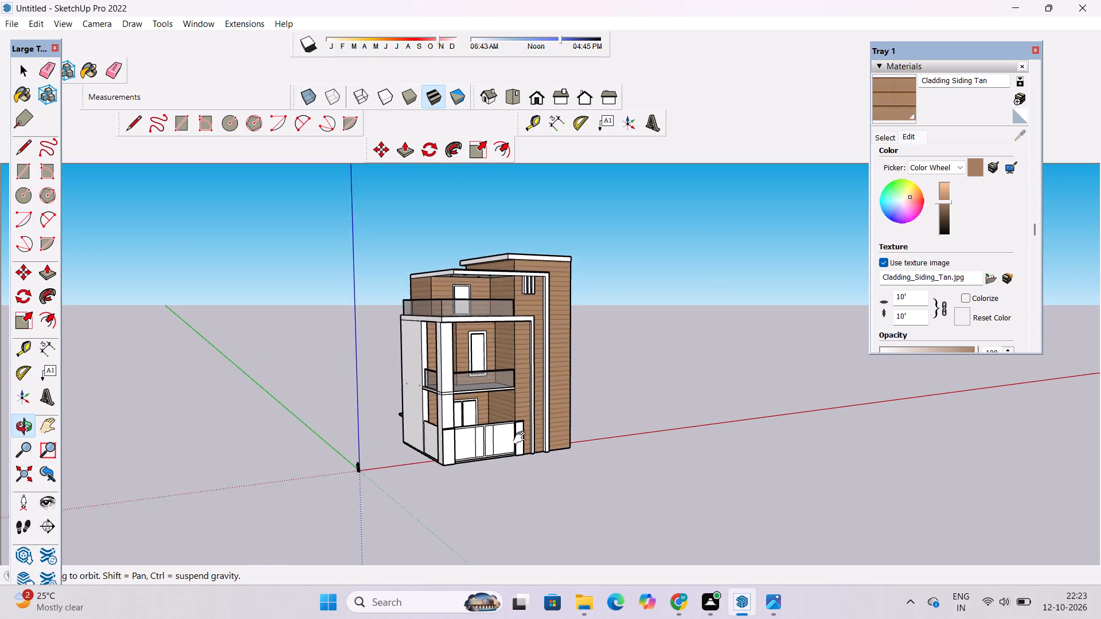
pyautogui.keyDown('shift'); pyautogui.moveTo(522, 438); pyautogui.dragTo(524, 421); pyautogui.keyUp('shift')
pyautogui.moveTo(530, 416); pyautogui.dragTo(451, 446)
pyautogui.scroll(9, 510, 390)
pyautogui.moveTo(528, 402); pyautogui.dragTo(479, 410)
pyautogui.moveTo(479, 410); pyautogui.dragTo(479, 437)
pyautogui.scroll(-3, 479, 432)
pyautogui.moveTo(477, 436); pyautogui.dragTo(460, 388)
pyautogui.scroll(-5, 460, 387)
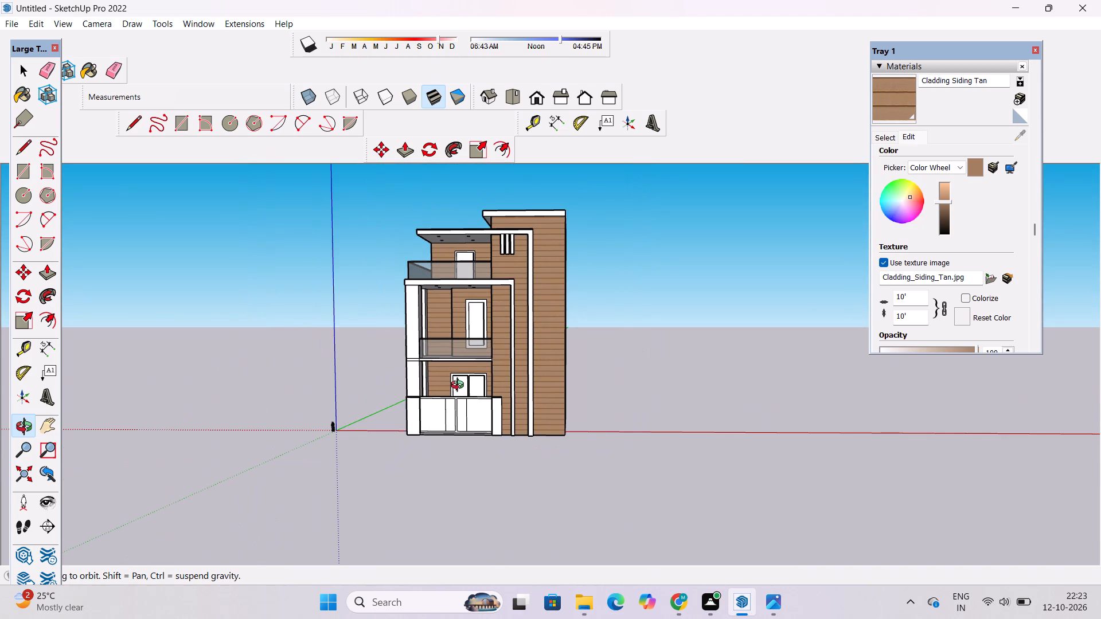
pyautogui.scroll(-5, 460, 386)
pyautogui.moveTo(374, 430); pyautogui.dragTo(665, 447)
pyautogui.scroll(2, 466, 412)
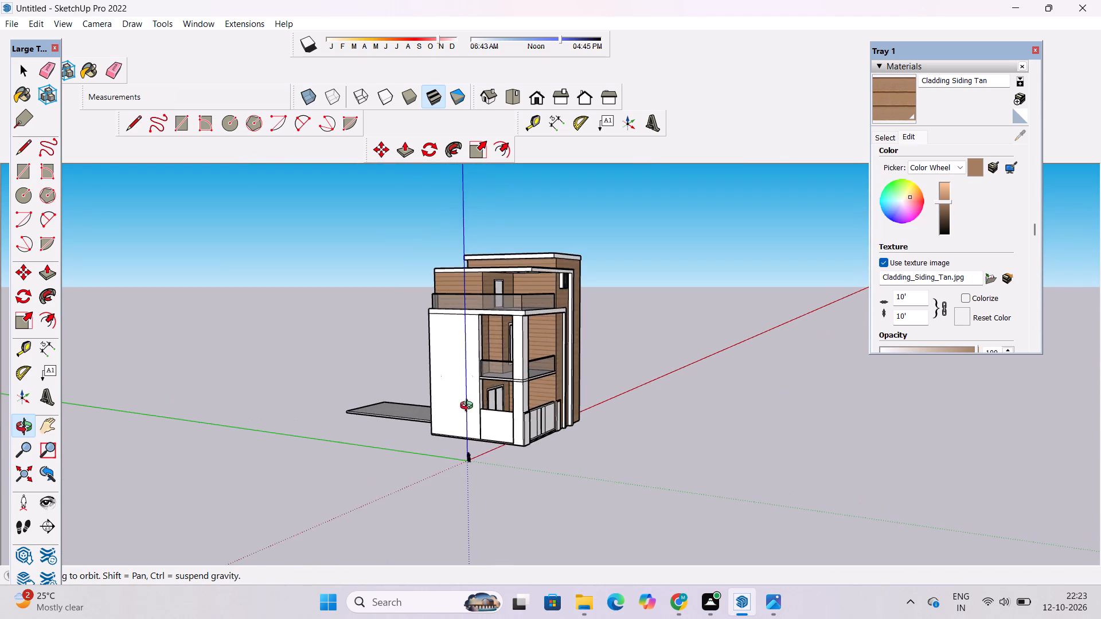
pyautogui.moveTo(554, 393); pyautogui.dragTo(397, 393)
pyautogui.moveTo(579, 386); pyautogui.dragTo(523, 387)
pyautogui.keyDown('shift'); pyautogui.moveTo(523, 387); pyautogui.dragTo(436, 391); pyautogui.keyUp('shift')
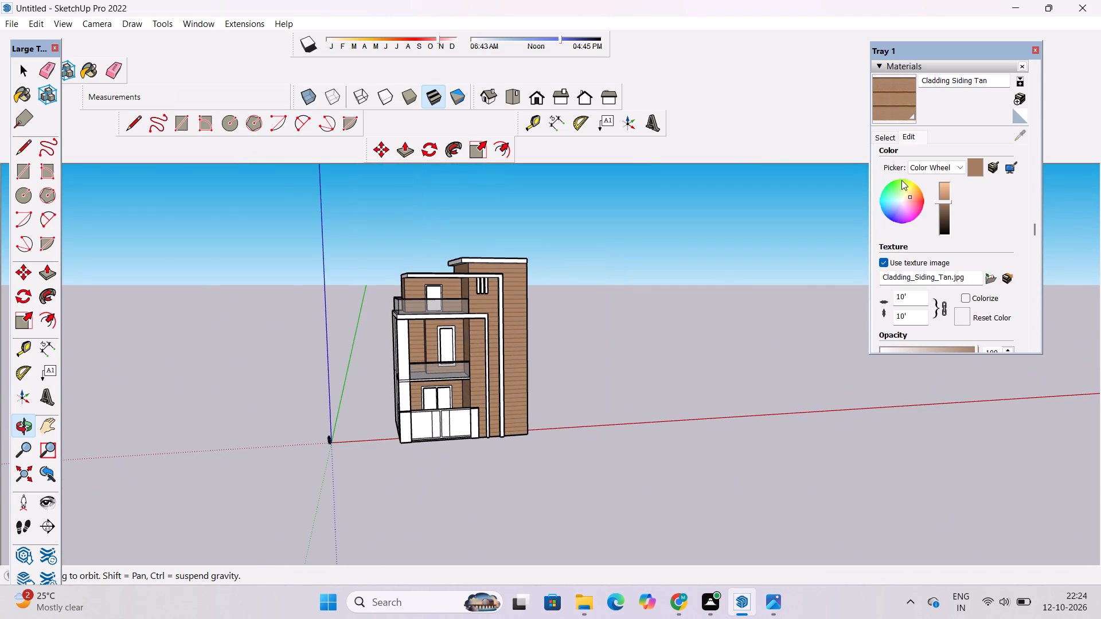
# Recolour the Cladding Siding Tan material to a muted dark green while keeping its siding texture.
pyautogui.click(901, 185)
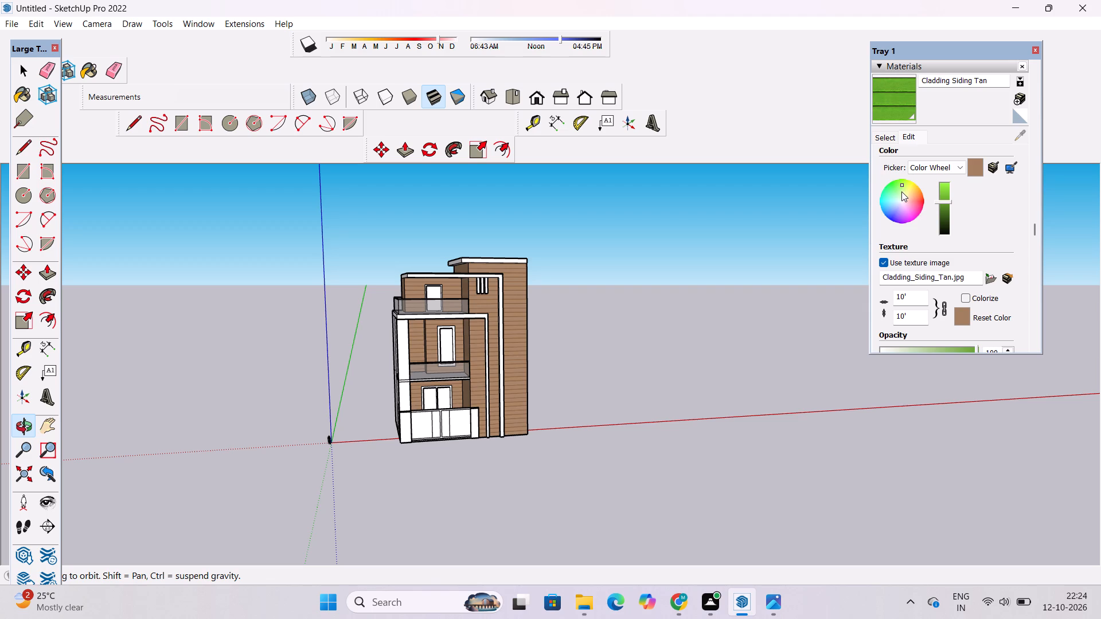
pyautogui.click(901, 191)
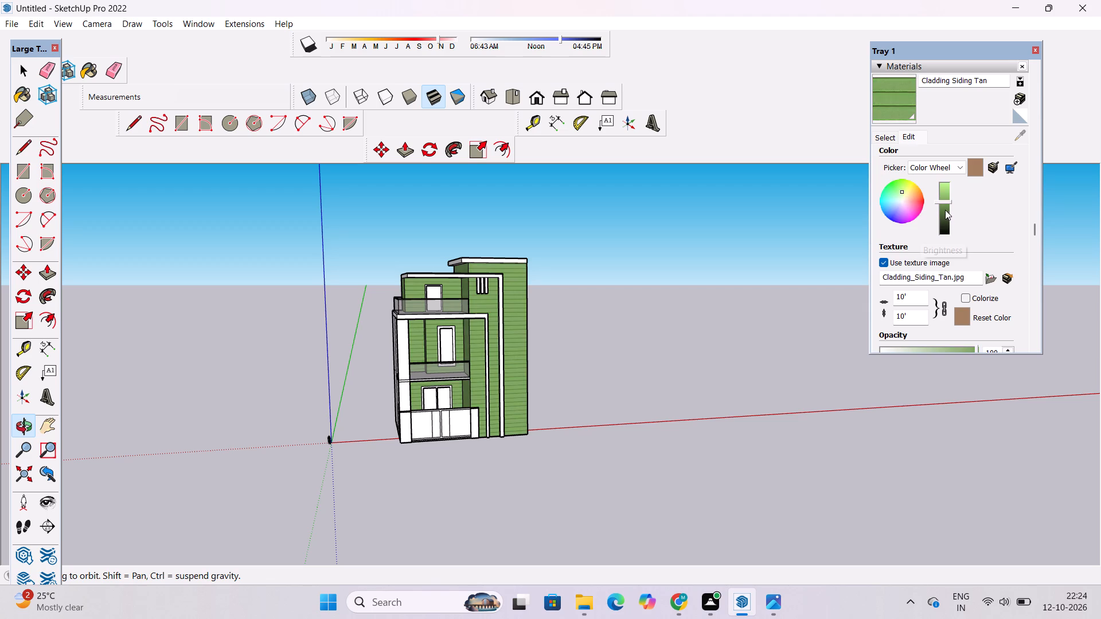
pyautogui.click(945, 210)
# Examine the green cladding on the front façade, balconies and tower, close up and from farther away.
pyautogui.scroll(10, 509, 392)
pyautogui.moveTo(538, 354); pyautogui.dragTo(482, 390)
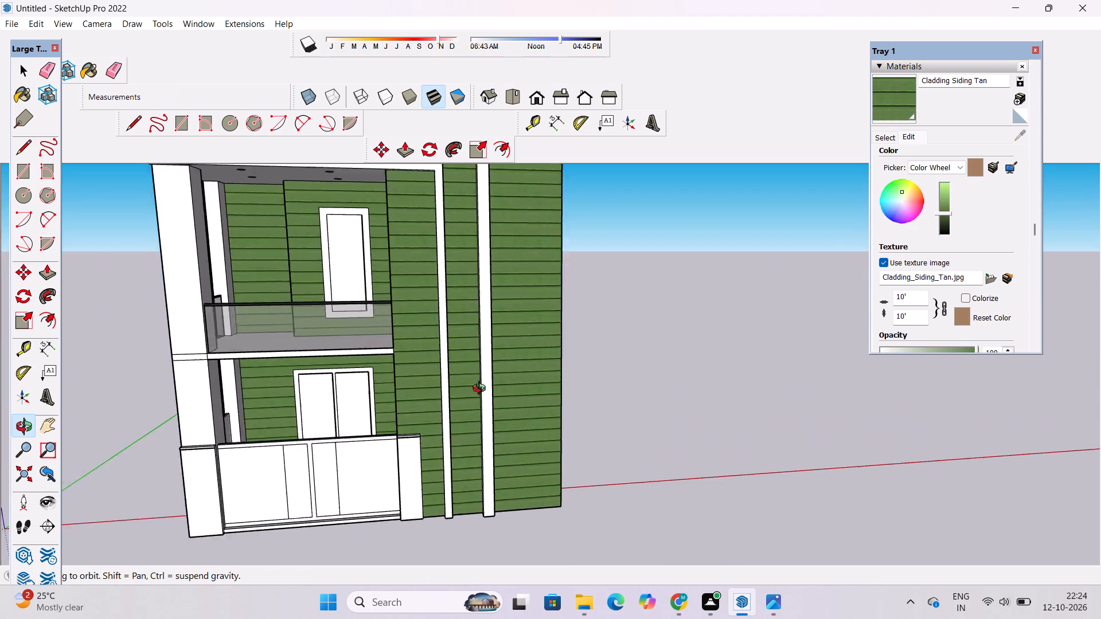
pyautogui.moveTo(482, 390); pyautogui.dragTo(411, 425)
pyautogui.scroll(-6, 467, 378)
pyautogui.keyDown('shift'); pyautogui.moveTo(483, 401); pyautogui.dragTo(528, 367); pyautogui.keyUp('shift')
pyautogui.scroll(-5, 529, 367)
pyautogui.moveTo(529, 388); pyautogui.dragTo(566, 356)
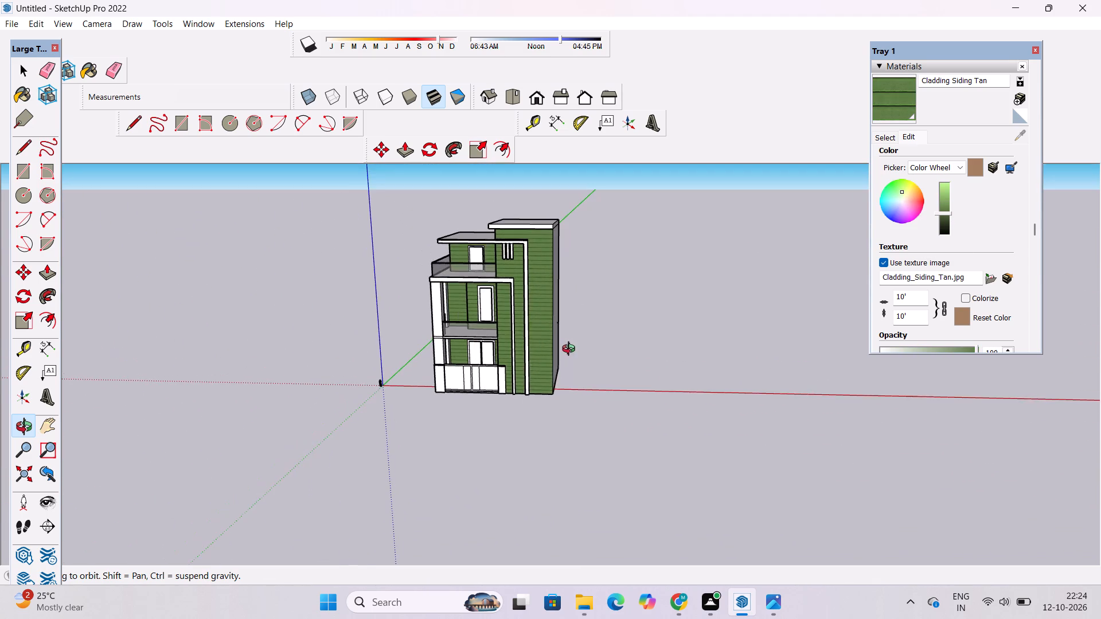
pyautogui.scroll(2, 530, 351)
pyautogui.keyDown('shift'); pyautogui.moveTo(529, 351); pyautogui.dragTo(541, 375); pyautogui.keyUp('shift')
pyautogui.moveTo(544, 375); pyautogui.dragTo(549, 363)
pyautogui.moveTo(549, 365); pyautogui.dragTo(555, 362)
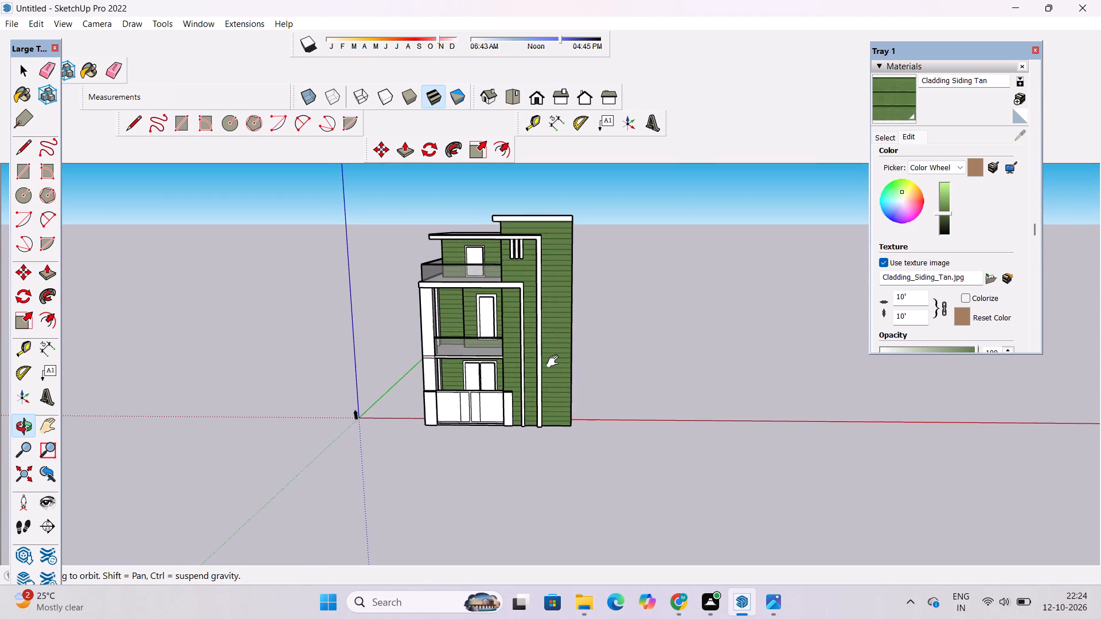
pyautogui.moveTo(555, 362); pyautogui.dragTo(554, 377)
pyautogui.moveTo(554, 377); pyautogui.dragTo(557, 367)
pyautogui.keyDown('shift'); pyautogui.click(557, 367); pyautogui.keyUp('shift')
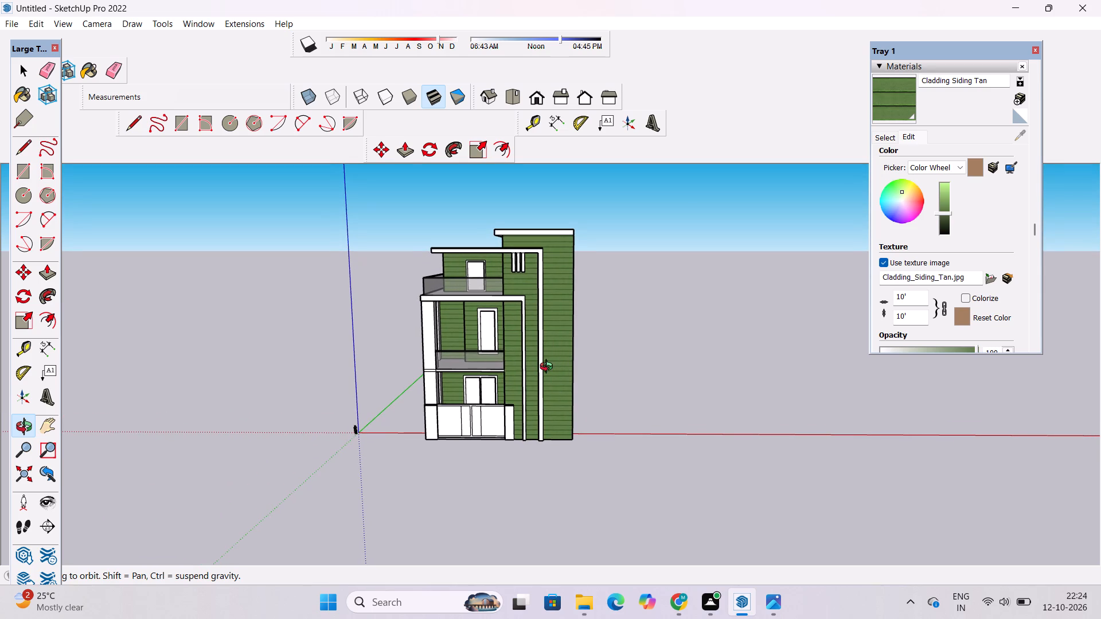
# Paint the front face of the first-floor balcony's corner column with 0069_LimeGreen from the Colors-Named collection.
pyautogui.press('space')
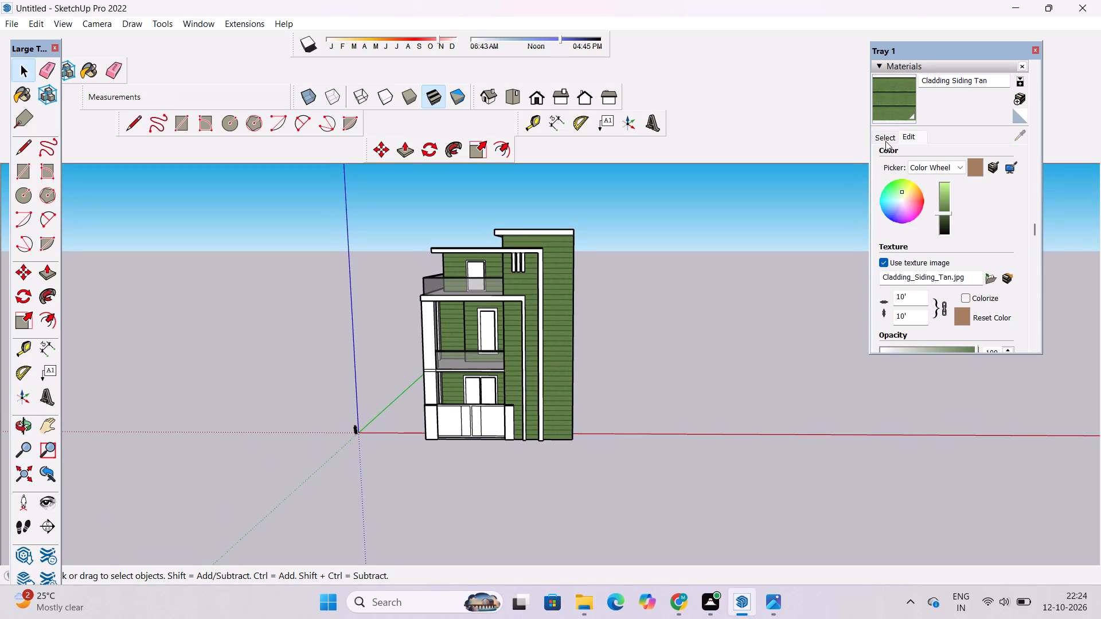
pyautogui.click(885, 138)
pyautogui.click(943, 159)
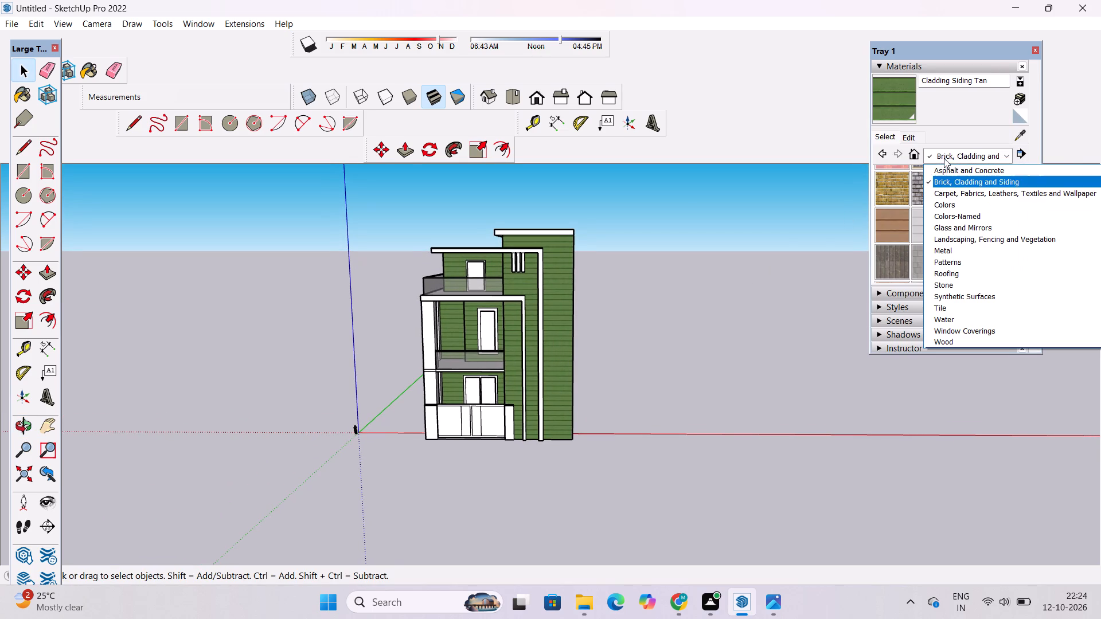
pyautogui.click(959, 218)
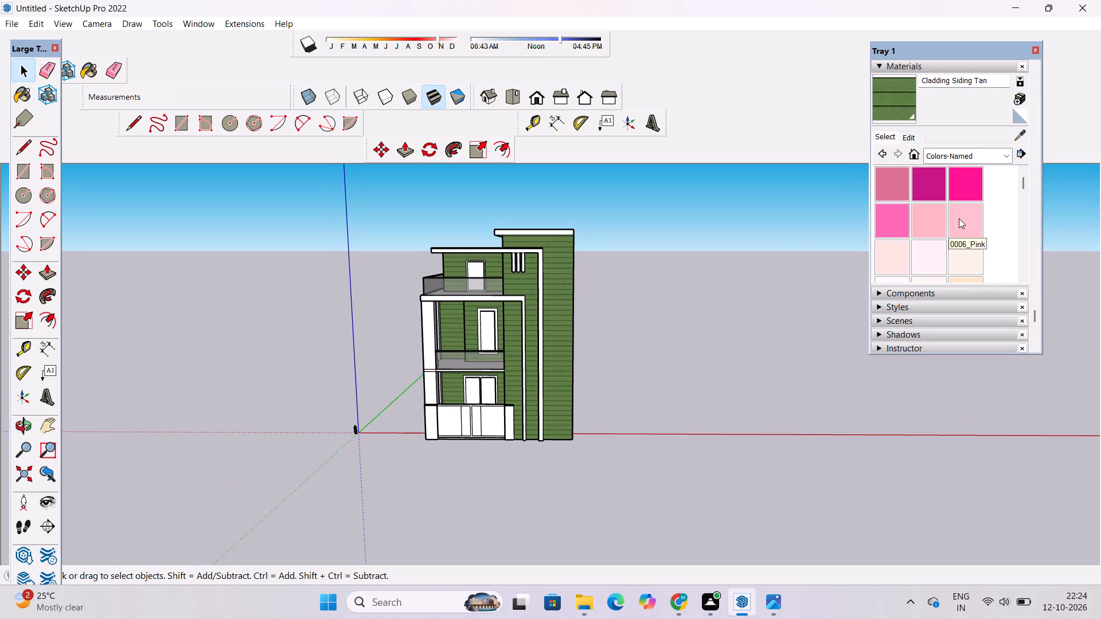
pyautogui.scroll(-5, 944, 232)
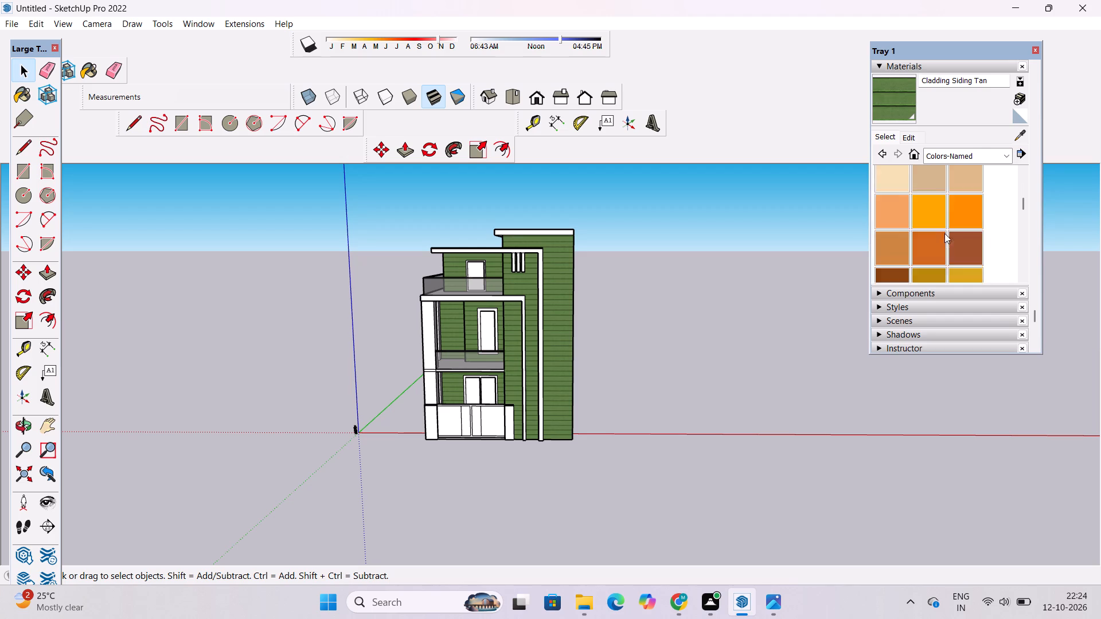
pyautogui.scroll(-8, 944, 233)
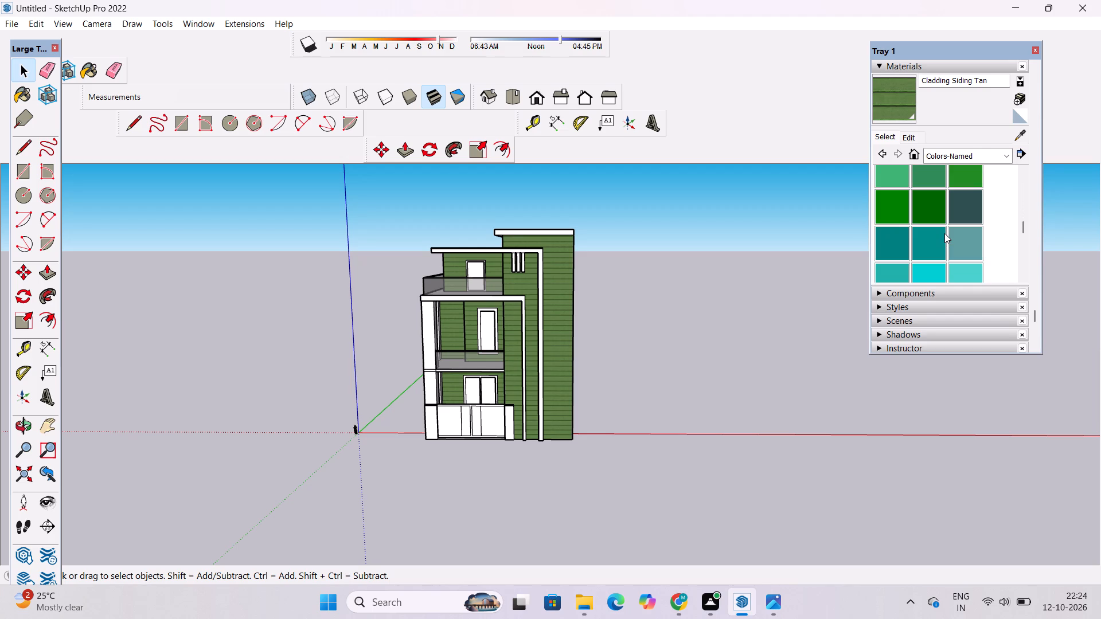
pyautogui.scroll(1, 944, 233)
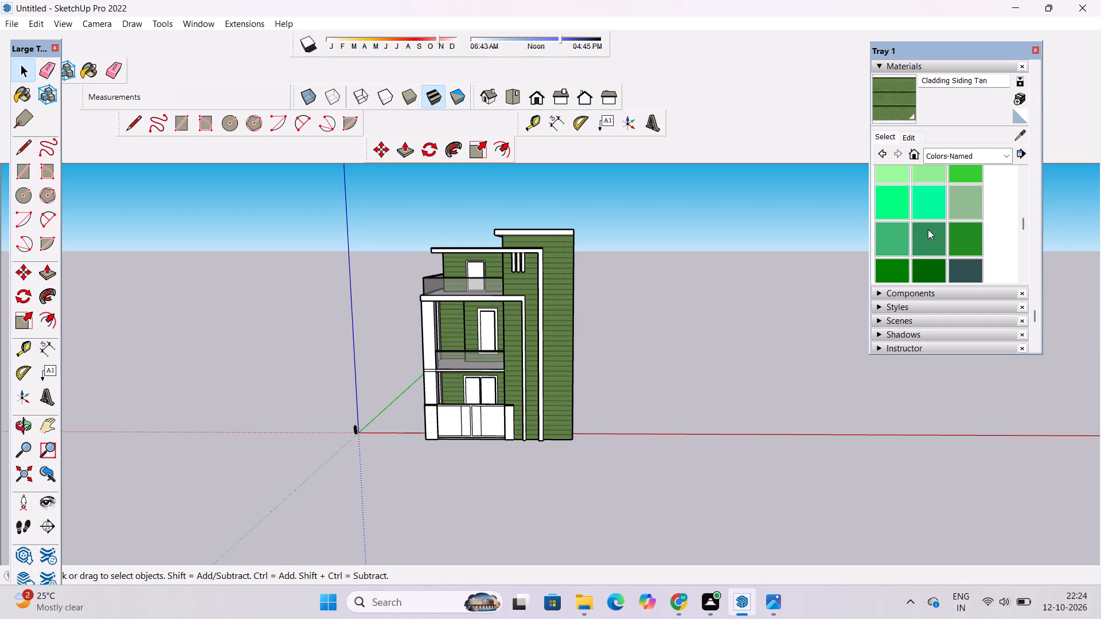
pyautogui.scroll(-1, 937, 217)
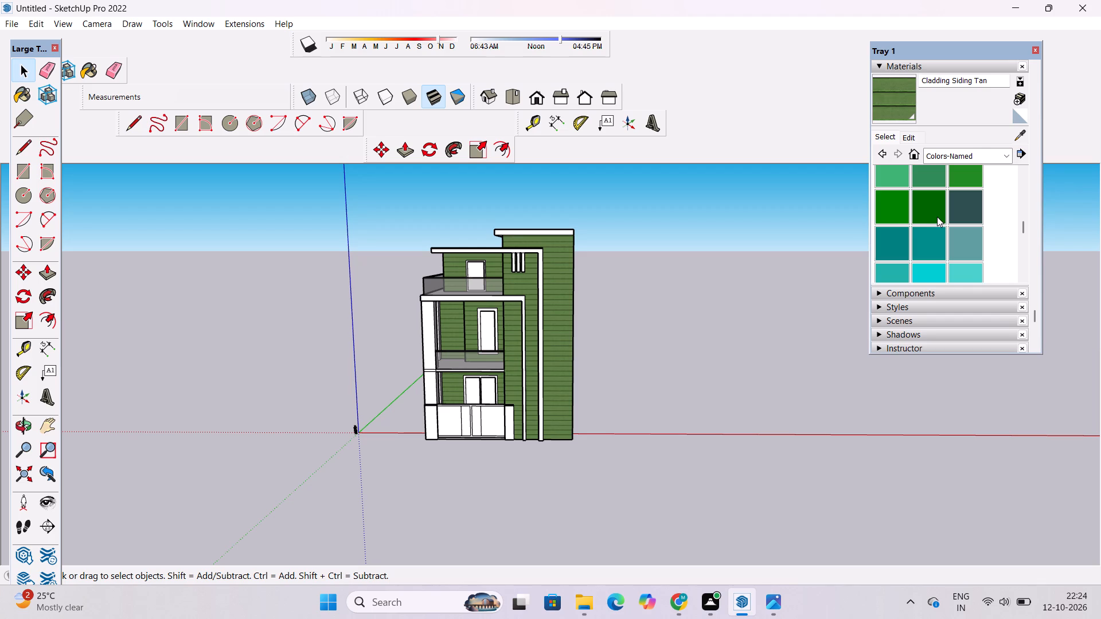
pyautogui.scroll(-2, 936, 217)
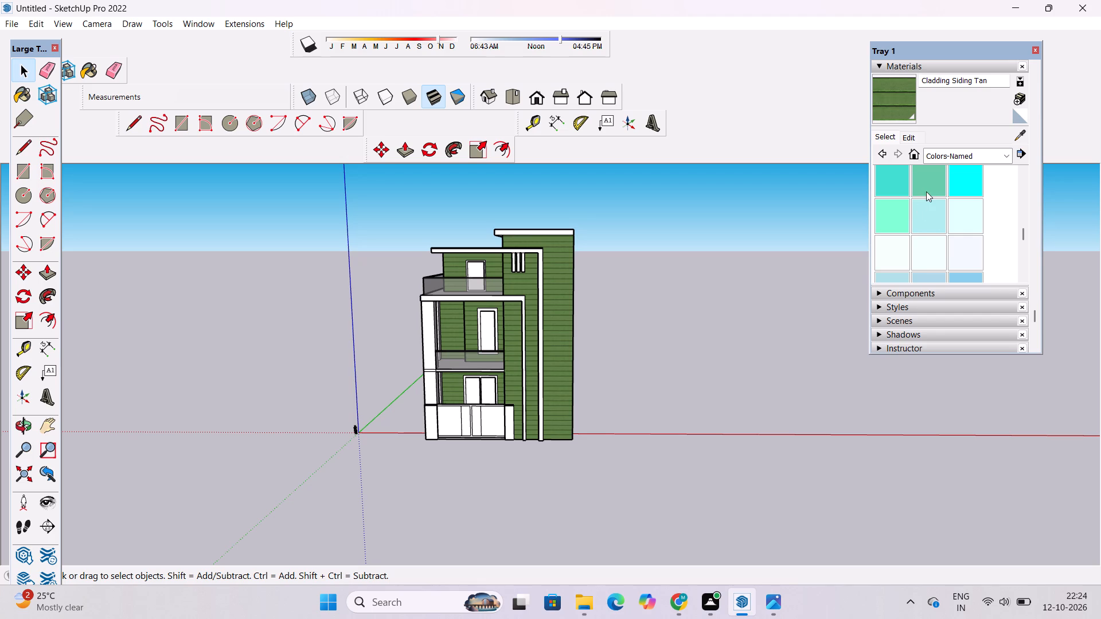
pyautogui.scroll(-5, 918, 232)
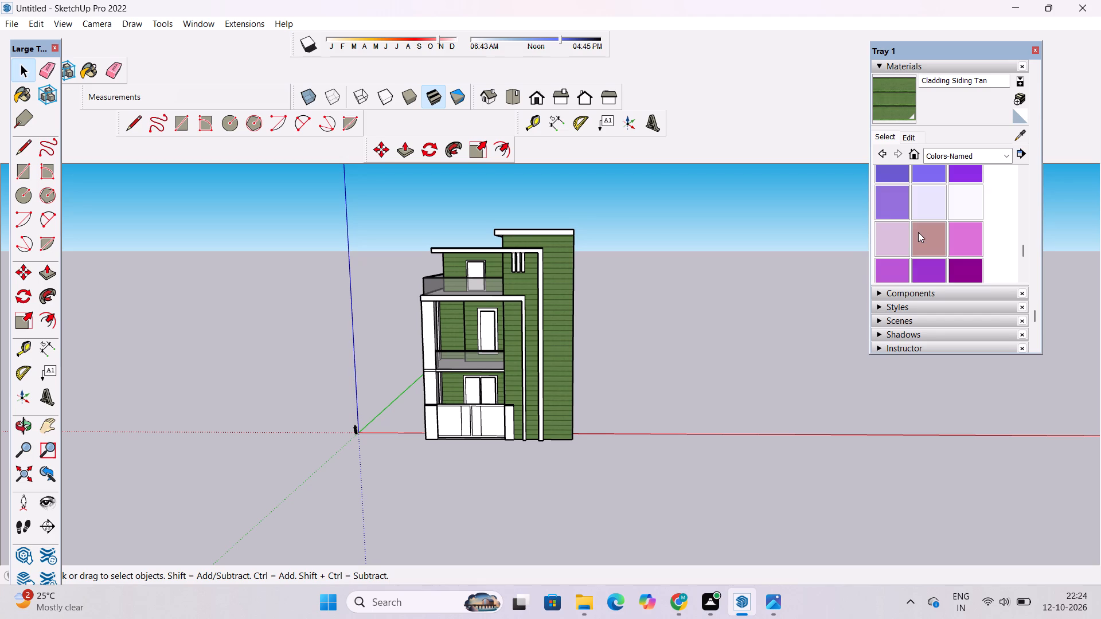
pyautogui.scroll(-4, 918, 232)
pyautogui.scroll(12, 918, 232)
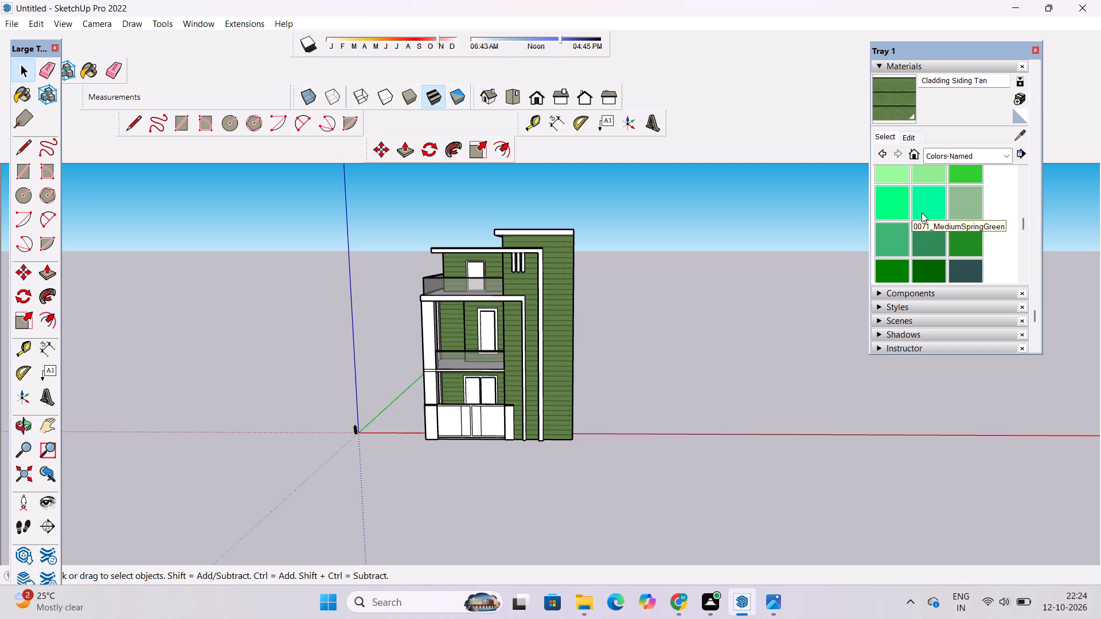
pyautogui.scroll(1, 931, 207)
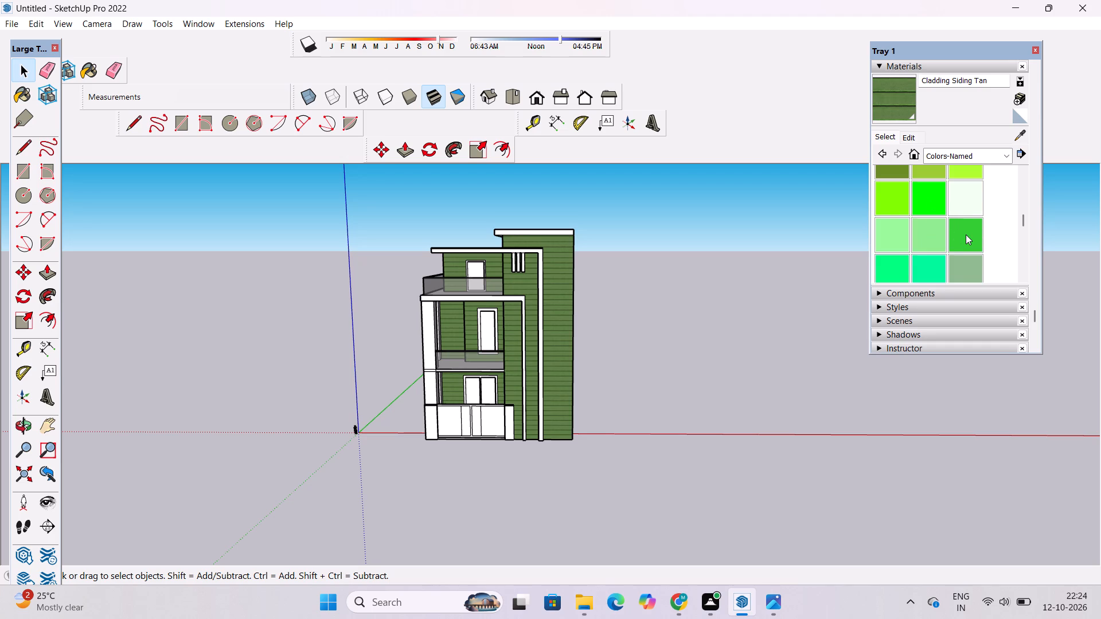
pyautogui.click(966, 234)
pyautogui.scroll(8, 432, 336)
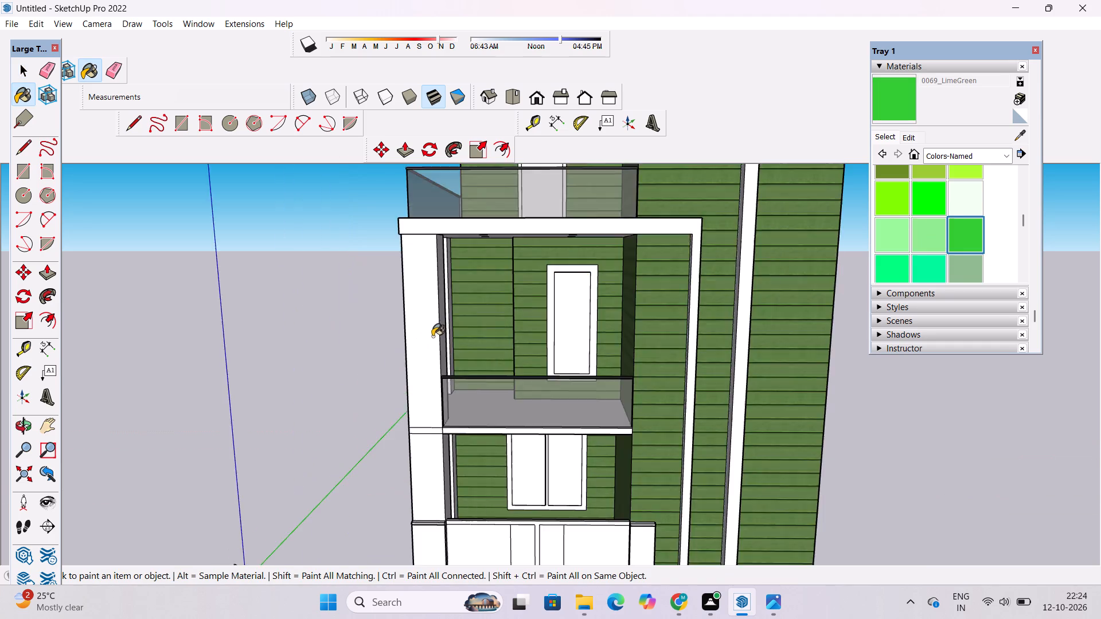
pyautogui.scroll(8, 432, 336)
pyautogui.click(431, 324)
pyautogui.scroll(-5, 365, 385)
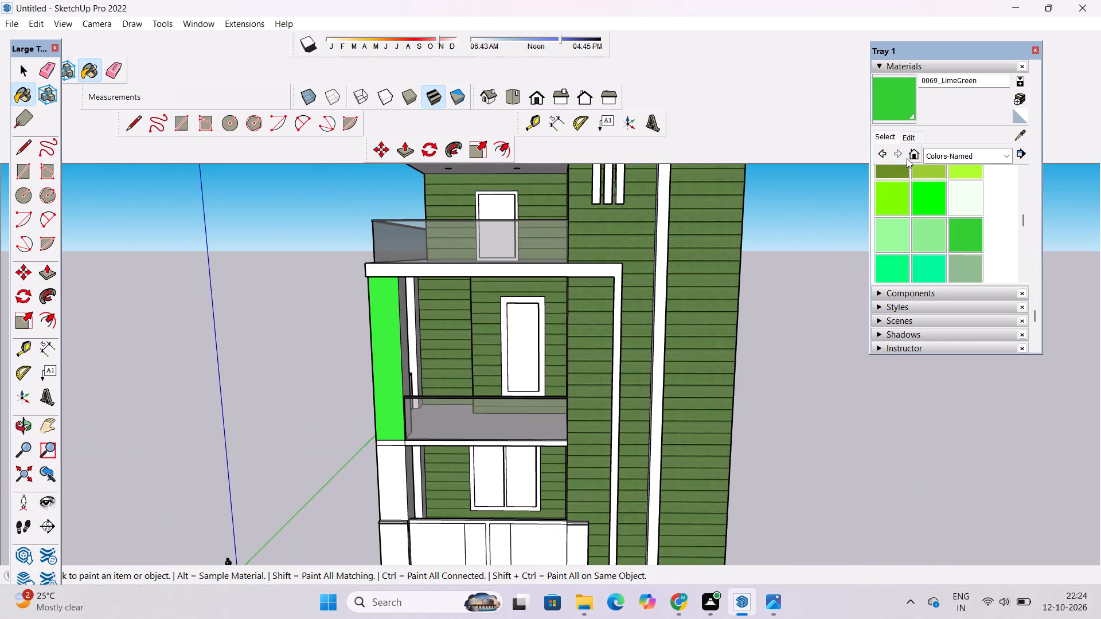
# Darken the 0069_LimeGreen material on the balcony column to a very deep green by lowering its brightness.
pyautogui.click(910, 135)
pyautogui.click(946, 201)
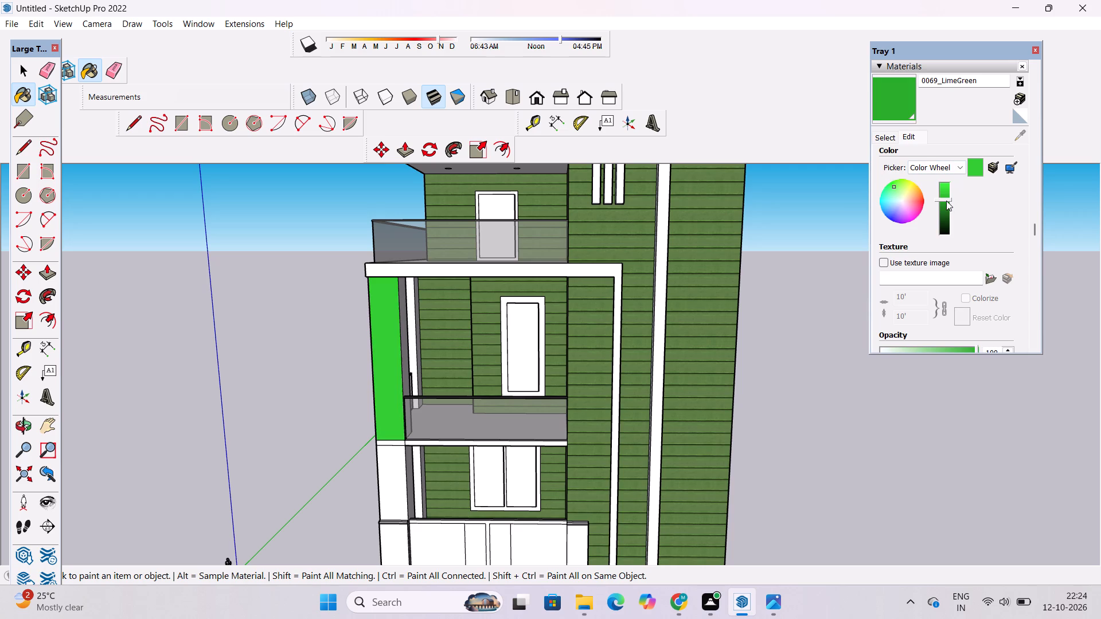
pyautogui.click(946, 206)
pyautogui.click(945, 206)
pyautogui.click(944, 206)
pyautogui.click(942, 210)
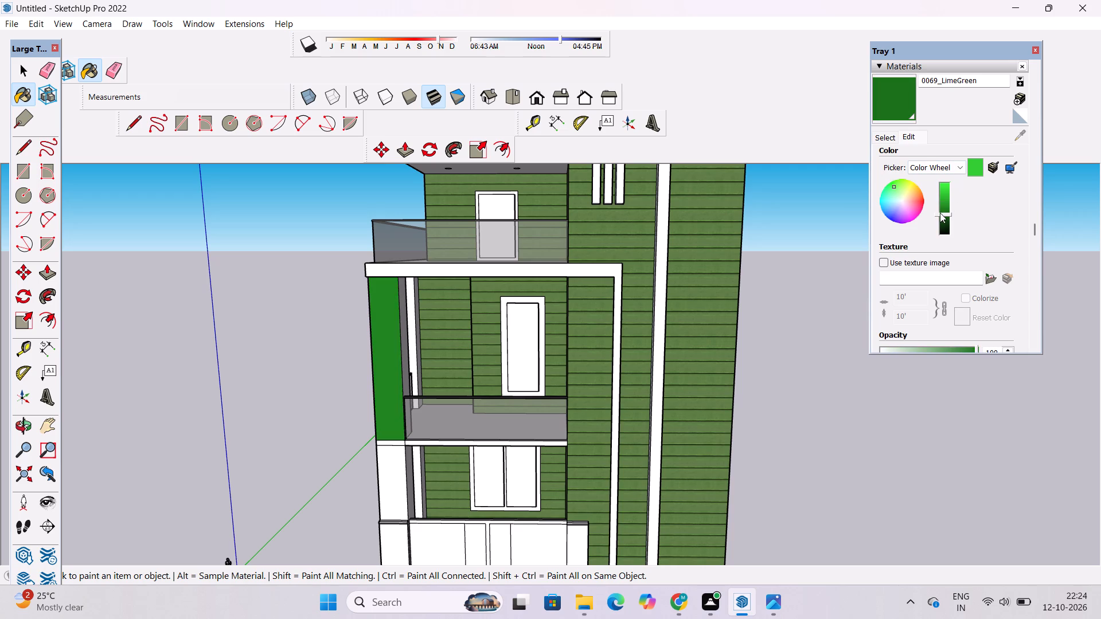
pyautogui.scroll(-1, 498, 347)
pyautogui.click(946, 222)
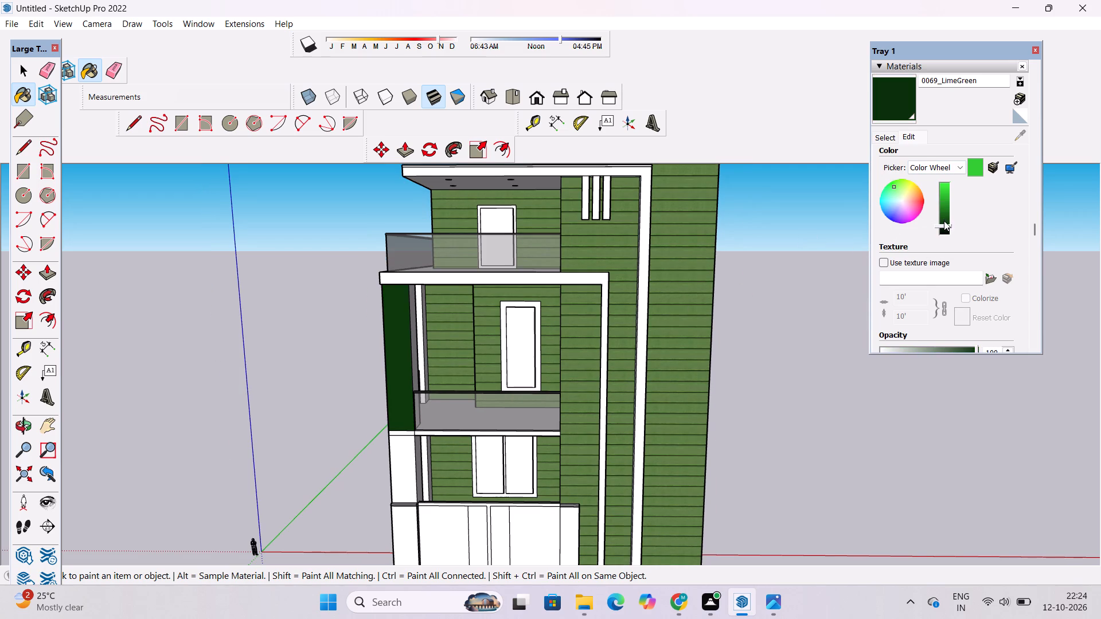
pyautogui.click(944, 221)
pyautogui.click(946, 220)
pyautogui.scroll(-2, 892, 136)
# Repaint the first-floor balcony's corner column with 0061_OliveDrab from the Colors-Named collection and darken that material slightly.
pyautogui.click(889, 137)
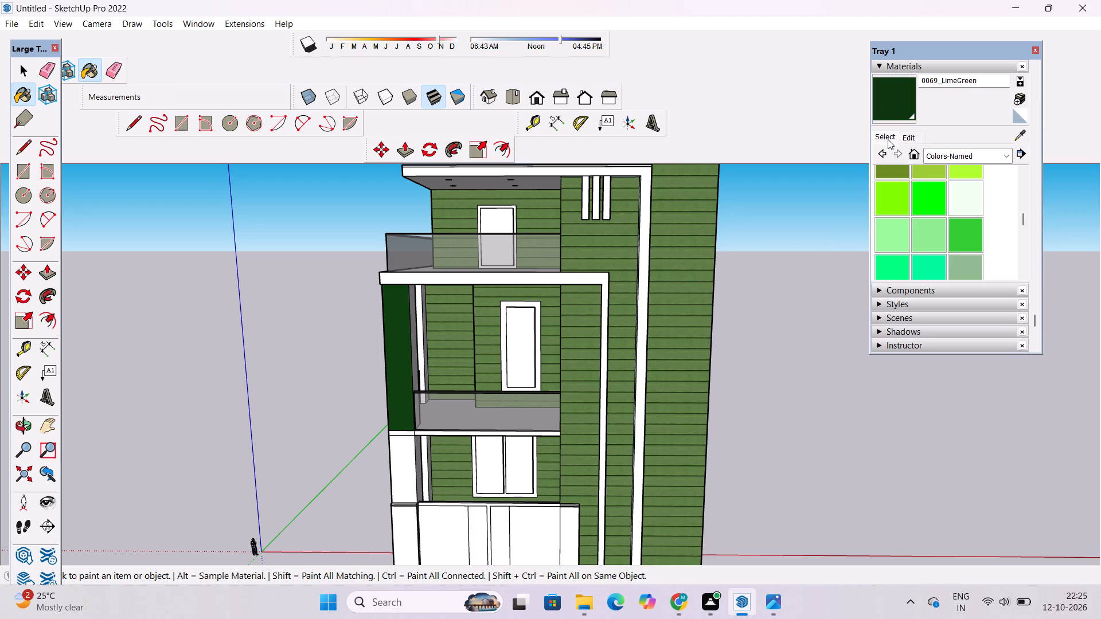
pyautogui.scroll(2, 951, 228)
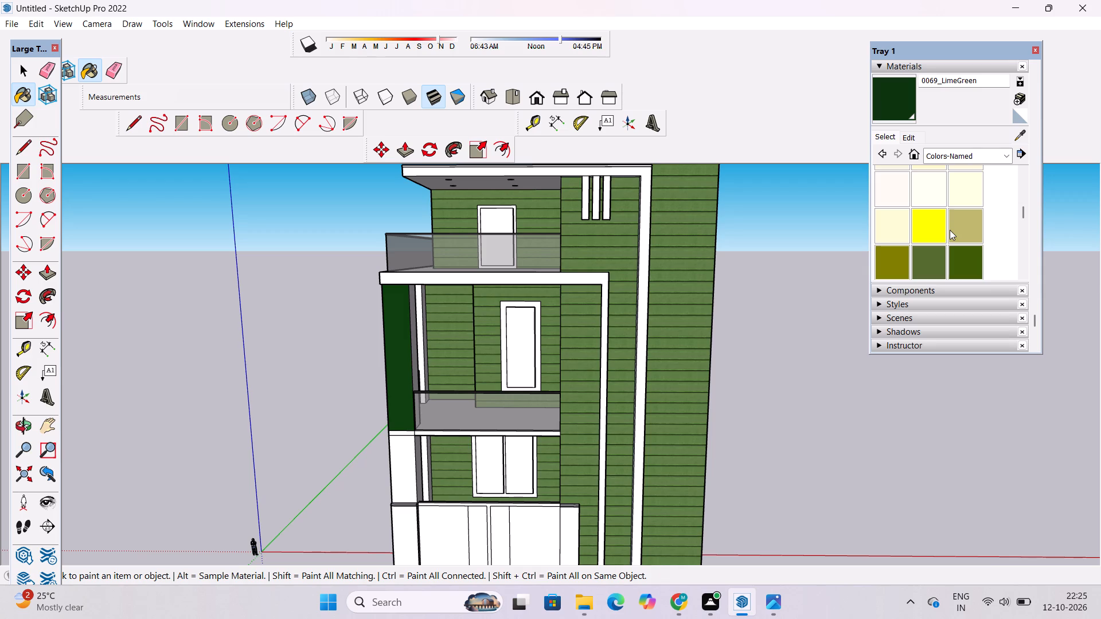
pyautogui.scroll(-1, 949, 230)
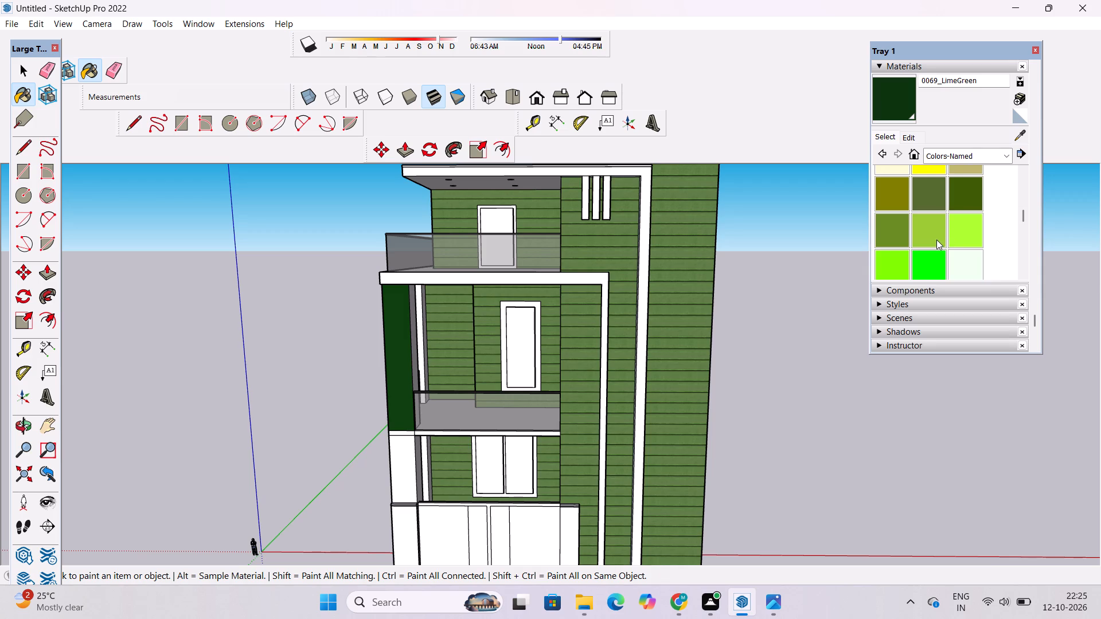
pyautogui.click(885, 235)
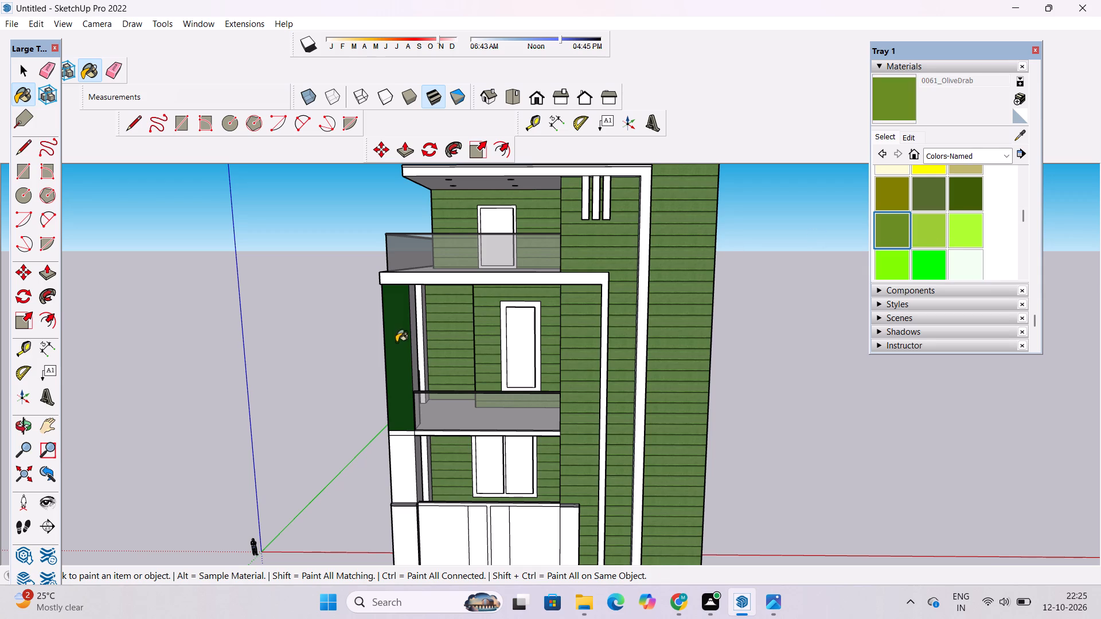
pyautogui.click(402, 336)
pyautogui.click(902, 139)
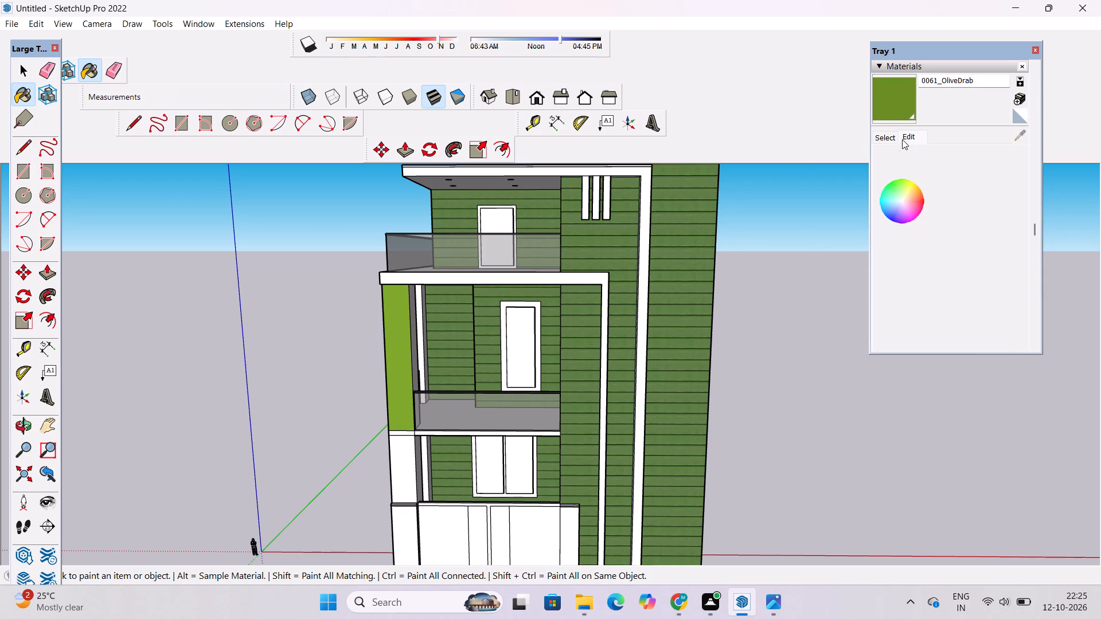
pyautogui.click(946, 210)
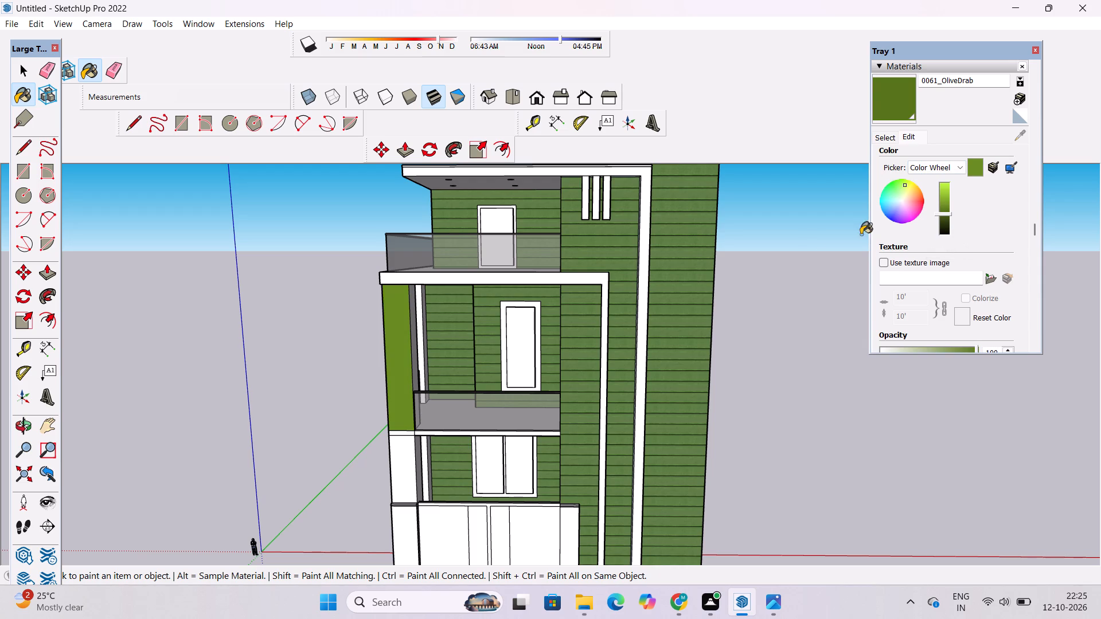
# Paint the corner column's inner side and the visible faces of the rear balcony column with 0061_OliveDrab.
pyautogui.scroll(-5, 434, 285)
pyautogui.scroll(8, 441, 297)
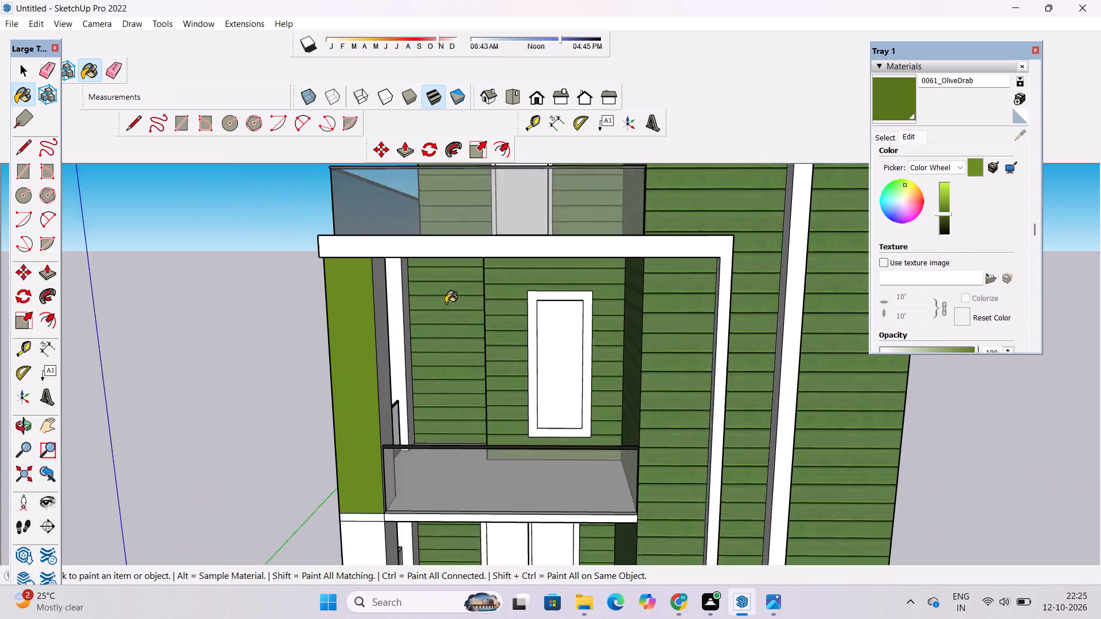
pyautogui.scroll(1, 446, 303)
pyautogui.click(374, 360)
pyautogui.click(391, 334)
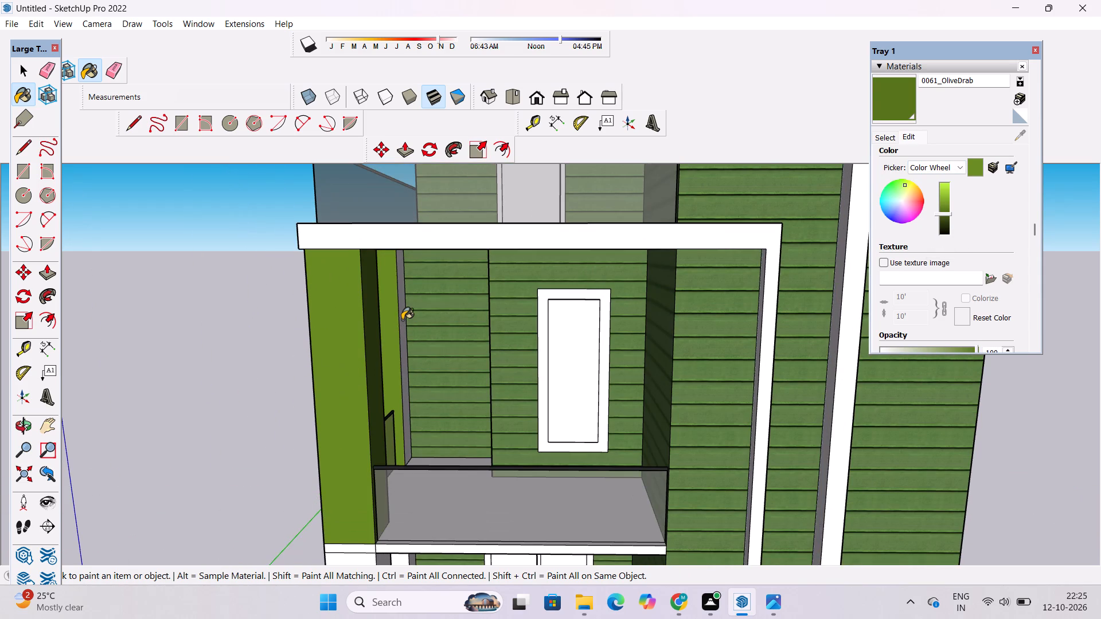
pyautogui.scroll(6, 402, 320)
pyautogui.click(401, 319)
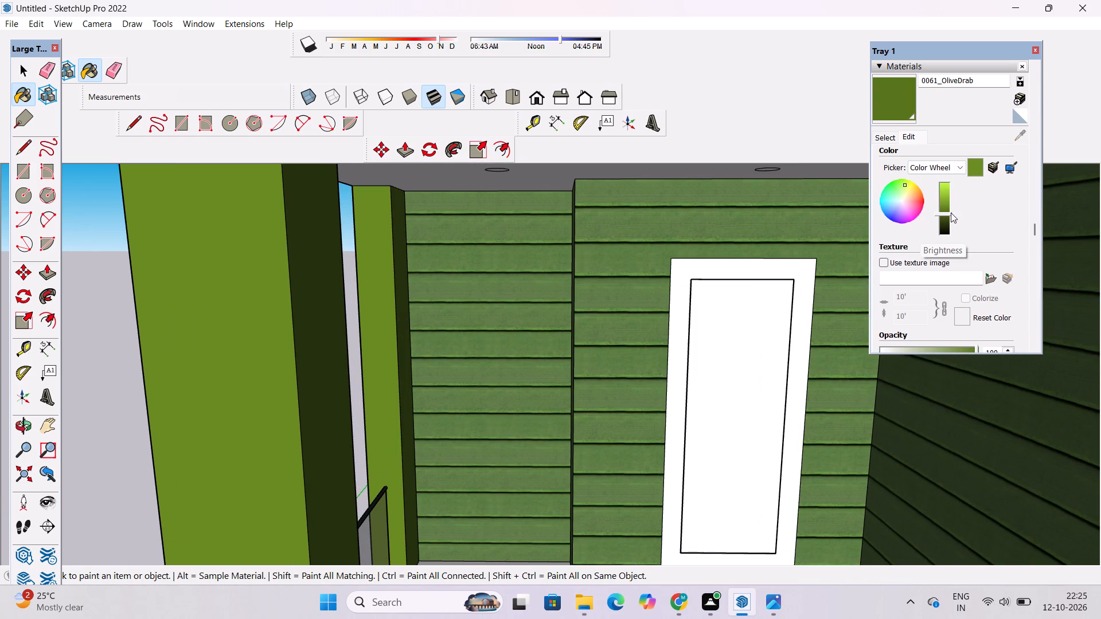
# Darken the 0061_OliveDrab material to a deep olive green by lowering its brightness further.
pyautogui.click(948, 218)
# Paint the outer side and rear faces of the first-floor balcony's corner column with the dark 0061_OliveDrab.
pyautogui.scroll(-5, 680, 227)
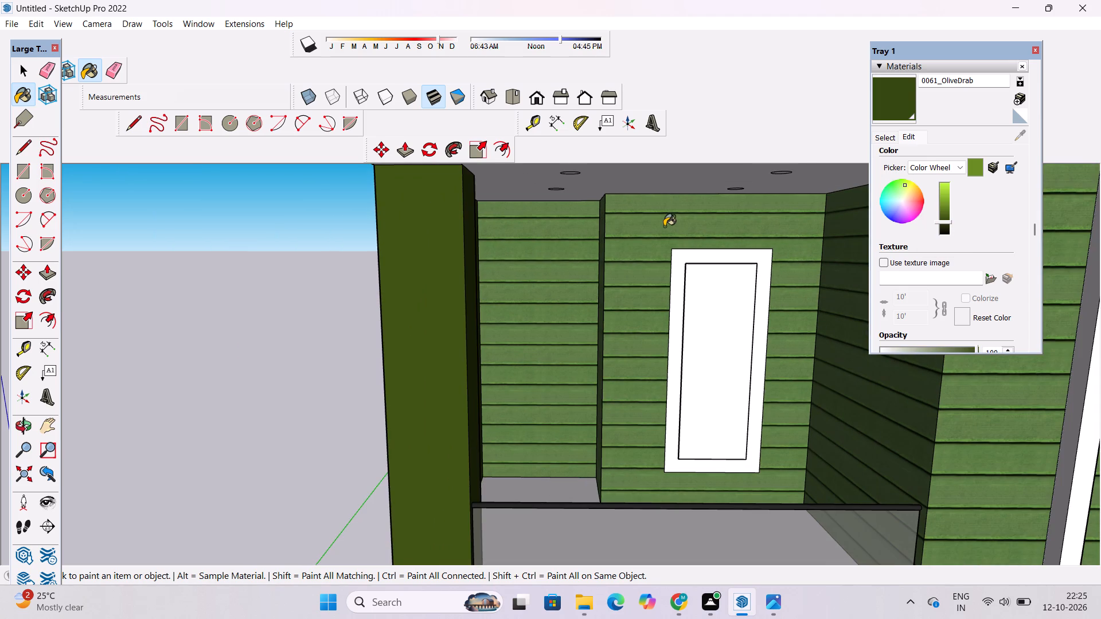
pyautogui.press('o')
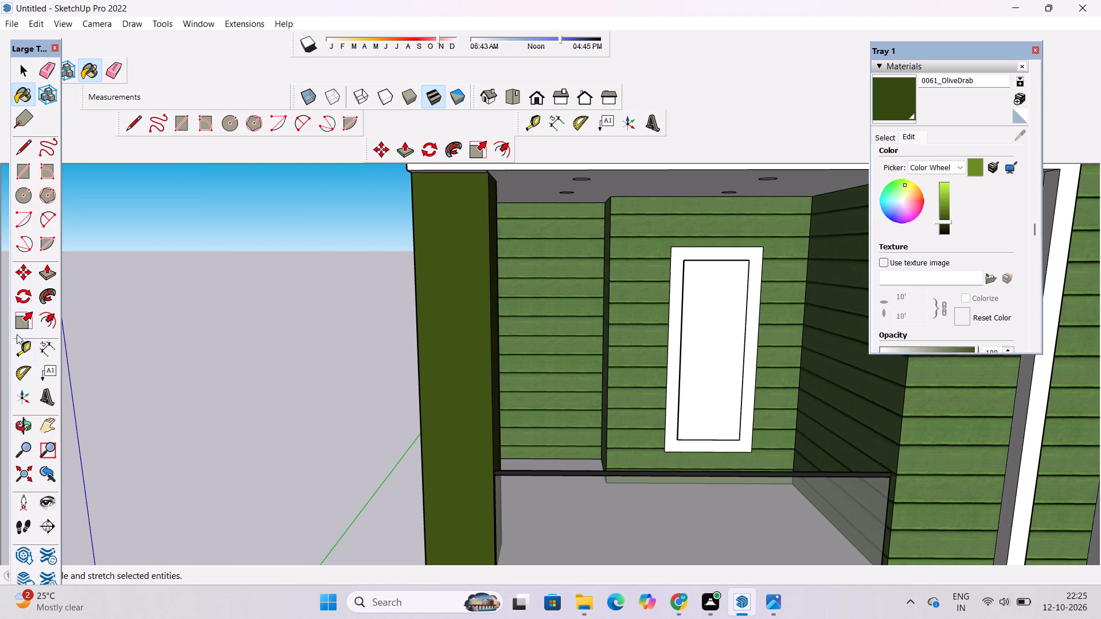
pyautogui.click(22, 426)
pyautogui.scroll(-4, 409, 279)
pyautogui.moveTo(418, 290); pyautogui.dragTo(598, 328)
pyautogui.moveTo(595, 317); pyautogui.dragTo(586, 267)
pyautogui.moveTo(573, 274); pyautogui.dragTo(591, 271)
pyautogui.keyDown('shift'); pyautogui.moveTo(591, 275); pyautogui.dragTo(586, 240); pyautogui.keyUp('shift')
pyautogui.moveTo(580, 254); pyautogui.dragTo(792, 258)
pyautogui.moveTo(761, 289); pyautogui.dragTo(794, 287)
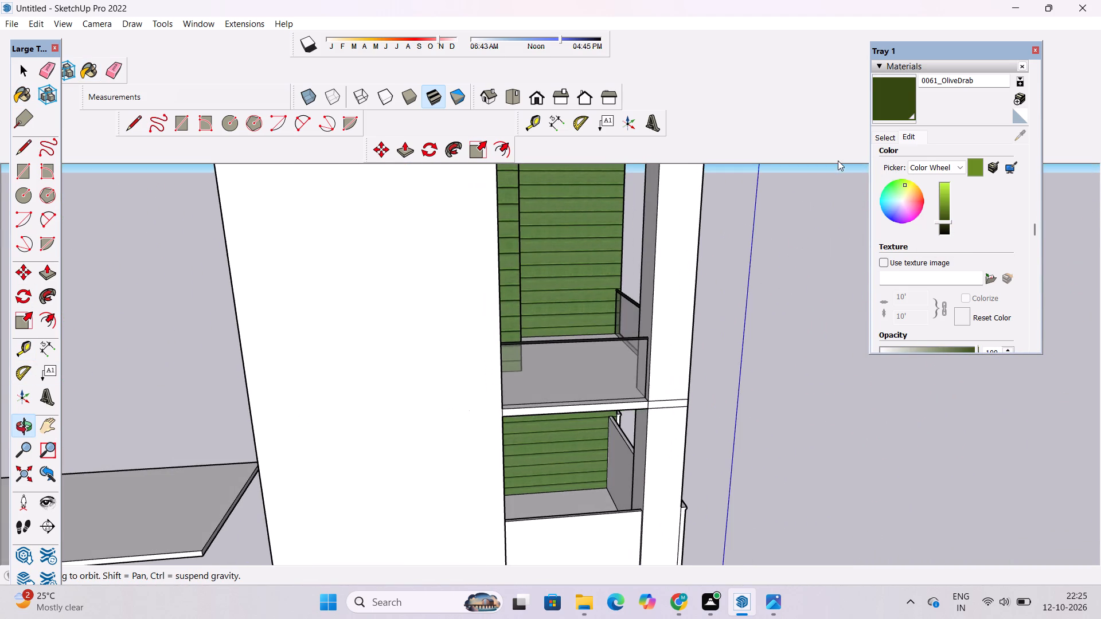
pyautogui.click(890, 103)
pyautogui.click(661, 234)
pyautogui.click(654, 218)
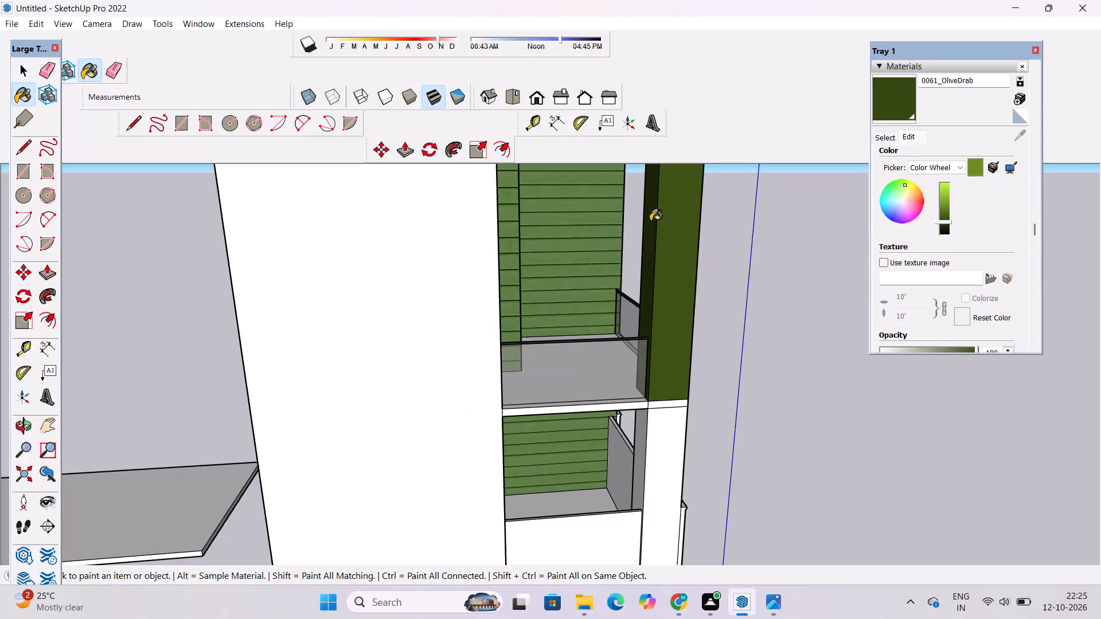
# Paint the two outer faces of the ground-floor corner column below the balcony with 0061_OliveDrab.
pyautogui.press('o')
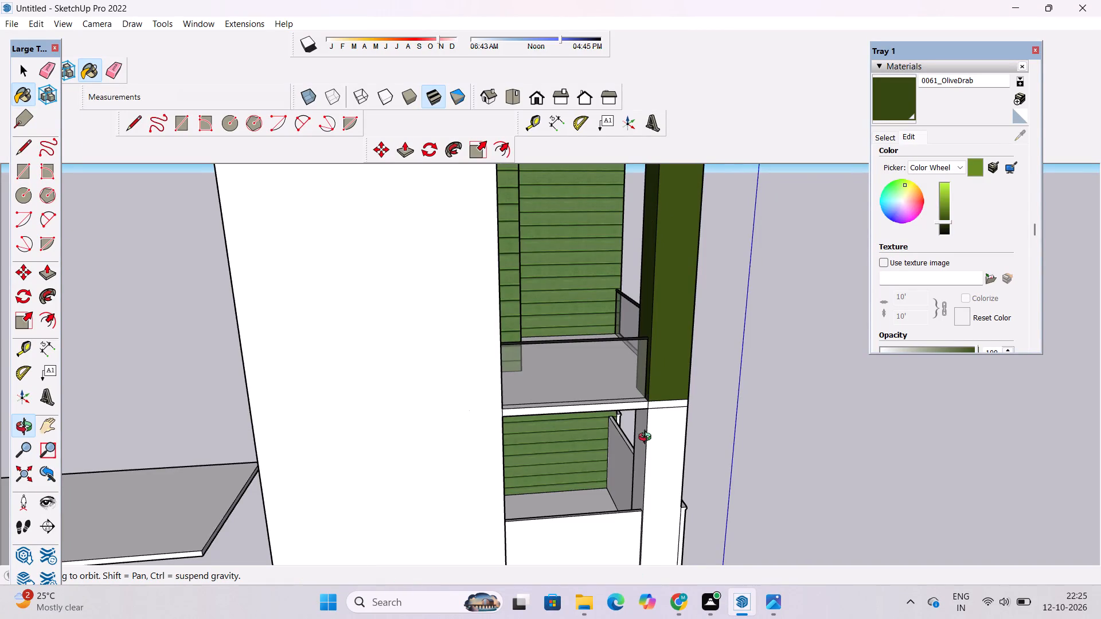
pyautogui.scroll(13, 646, 428)
pyautogui.moveTo(559, 252); pyautogui.dragTo(639, 297)
pyautogui.scroll(-6, 654, 302)
pyautogui.keyDown('shift'); pyautogui.moveTo(725, 356); pyautogui.dragTo(673, 325); pyautogui.keyUp('shift')
pyautogui.moveTo(706, 364); pyautogui.dragTo(538, 383)
pyautogui.scroll(-6, 522, 343)
pyautogui.keyDown('shift'); pyautogui.moveTo(630, 412); pyautogui.dragTo(560, 316); pyautogui.keyUp('shift')
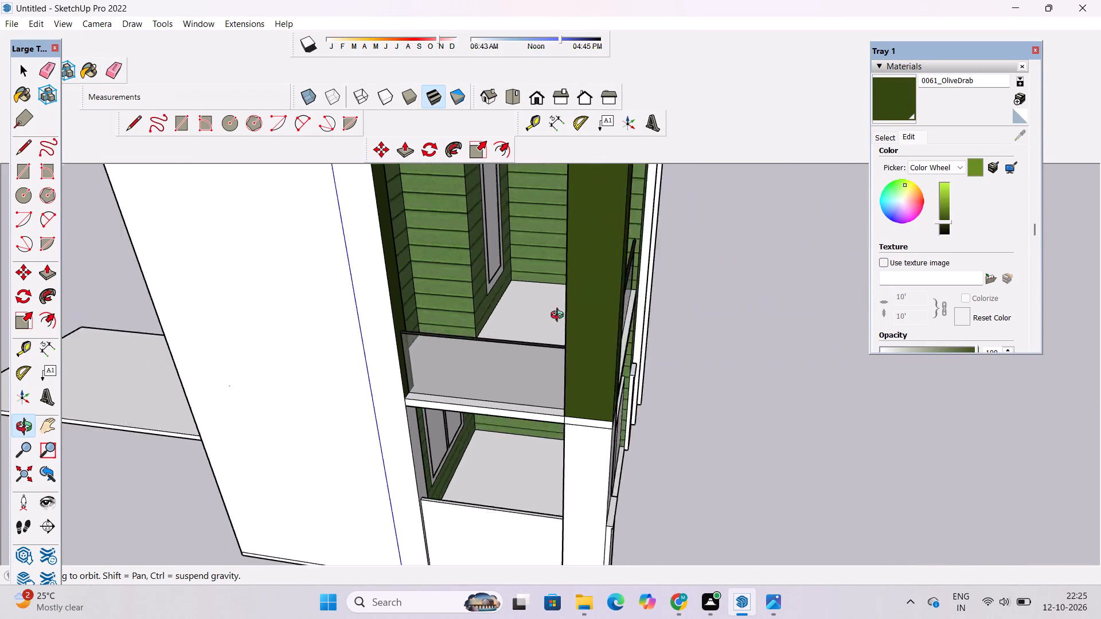
pyautogui.keyDown('shift'); pyautogui.moveTo(560, 316); pyautogui.dragTo(541, 289); pyautogui.keyUp('shift')
pyautogui.moveTo(520, 324); pyautogui.dragTo(463, 318)
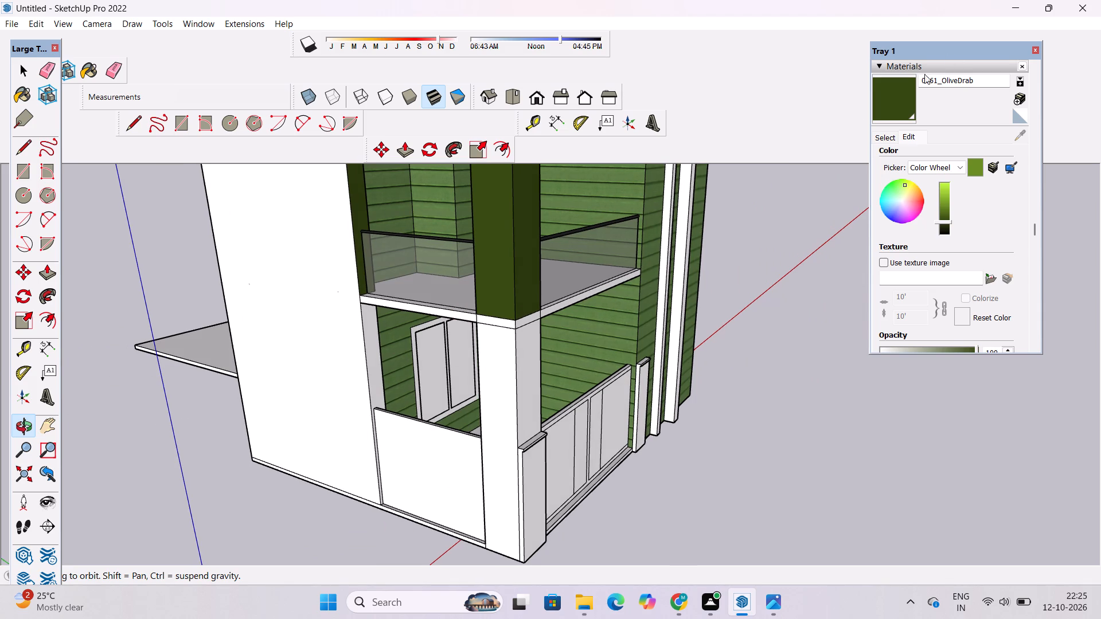
pyautogui.click(897, 95)
pyautogui.scroll(-4, 676, 277)
pyautogui.scroll(11, 592, 350)
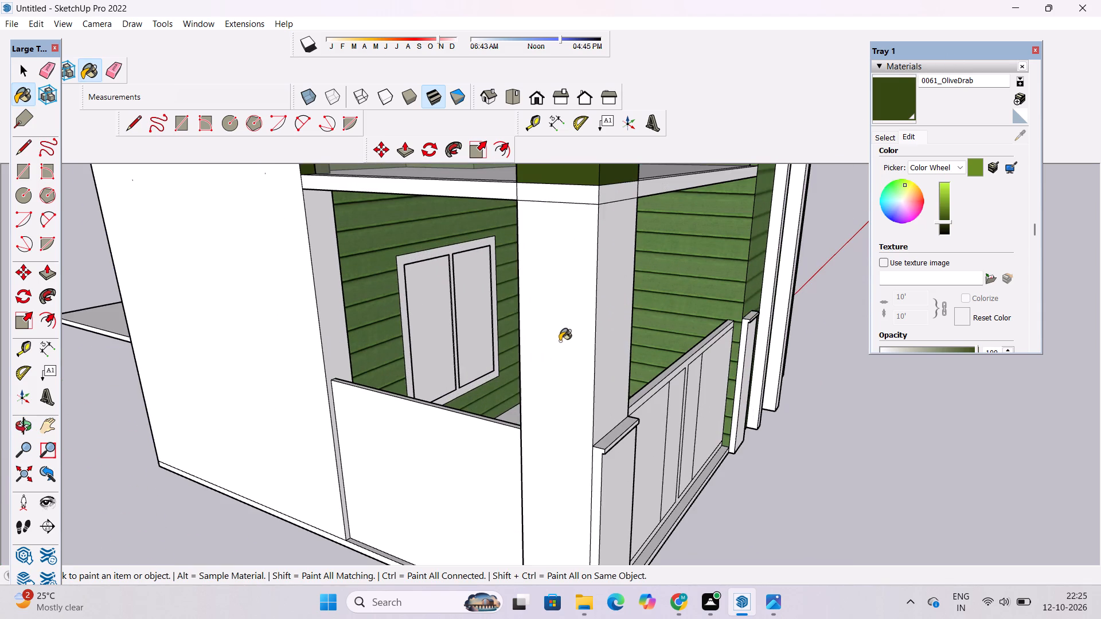
pyautogui.click(560, 341)
pyautogui.click(615, 309)
# Paint the front and narrow side faces of the low post beside the ground-floor corner column with 0061_OliveDrab.
pyautogui.scroll(-5, 376, 203)
pyautogui.scroll(11, 518, 367)
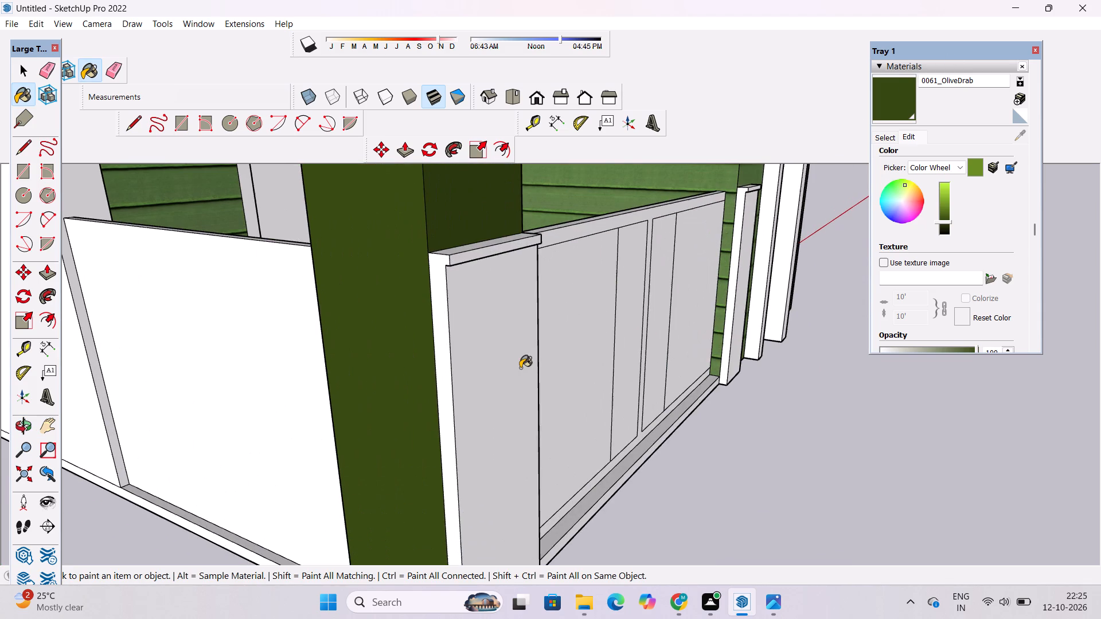
pyautogui.click(503, 373)
pyautogui.click(438, 295)
# Paint that low post's cap top and inner side, plus the ground-floor corner column's inner face, with 0061_OliveDrab.
pyautogui.press('o')
pyautogui.moveTo(676, 292); pyautogui.dragTo(579, 346)
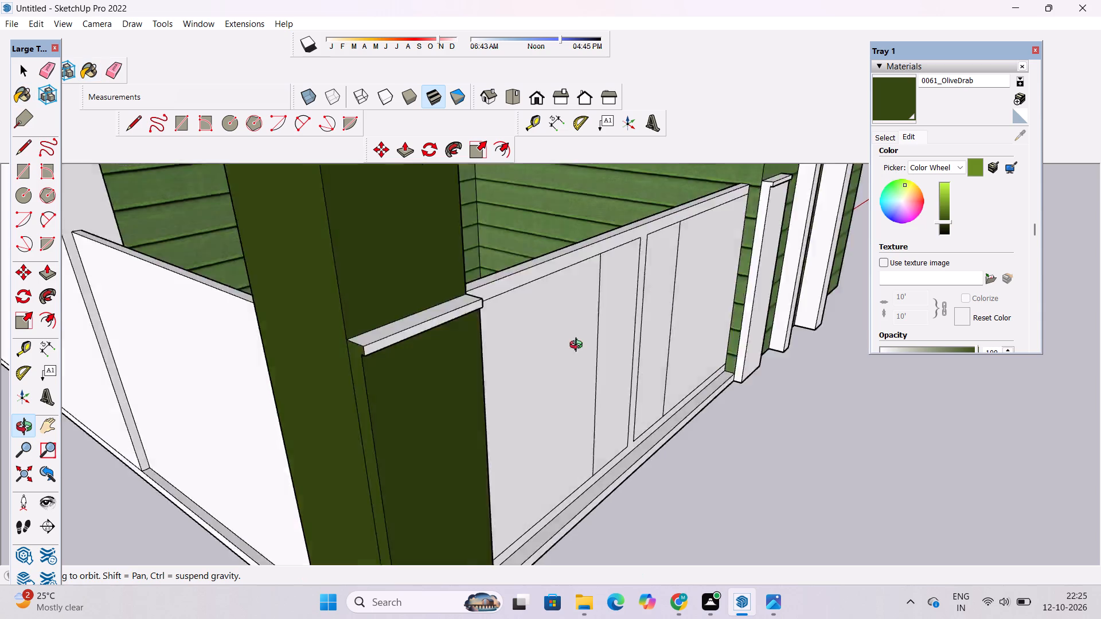
pyautogui.moveTo(579, 346); pyautogui.dragTo(245, 323)
pyautogui.keyDown('shift'); pyautogui.moveTo(255, 316); pyautogui.dragTo(352, 403); pyautogui.keyUp('shift')
pyautogui.moveTo(357, 385); pyautogui.dragTo(318, 349)
pyautogui.scroll(-5, 340, 312)
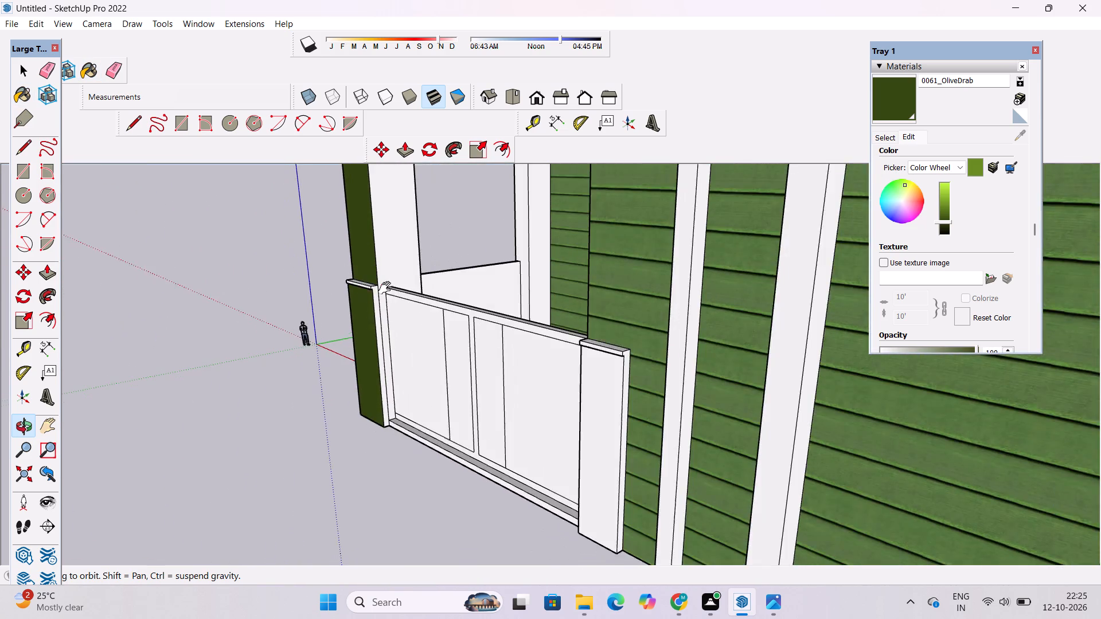
pyautogui.keyDown('shift'); pyautogui.moveTo(387, 288); pyautogui.dragTo(408, 329); pyautogui.keyUp('shift')
pyautogui.scroll(7, 413, 340)
pyautogui.moveTo(382, 336); pyautogui.dragTo(379, 354)
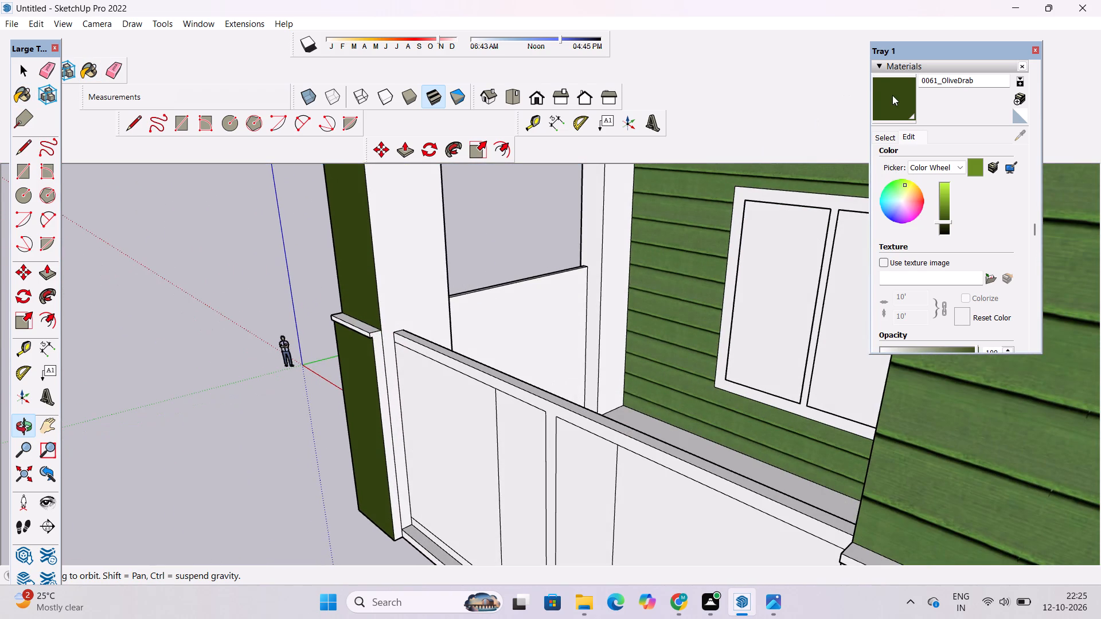
pyautogui.click(897, 95)
pyautogui.scroll(10, 373, 327)
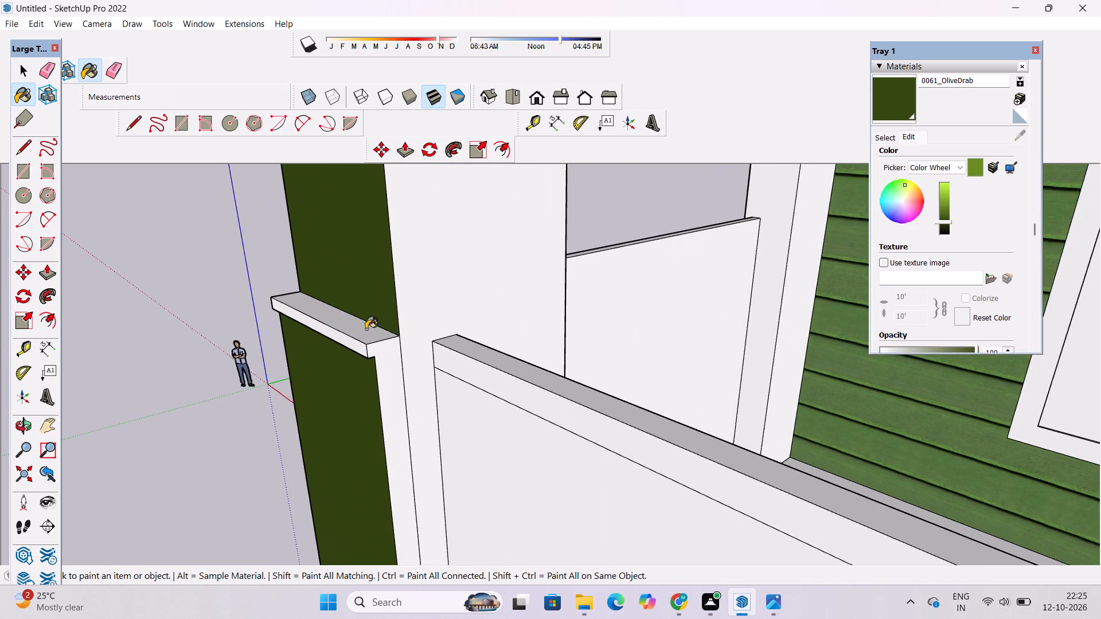
pyautogui.scroll(2, 366, 329)
pyautogui.click(366, 332)
pyautogui.click(450, 276)
pyautogui.click(393, 385)
# Paint the front, outer side and cap top of the low post at the panelled front wall's other end with 0061_OliveDrab.
pyautogui.scroll(-4, 427, 287)
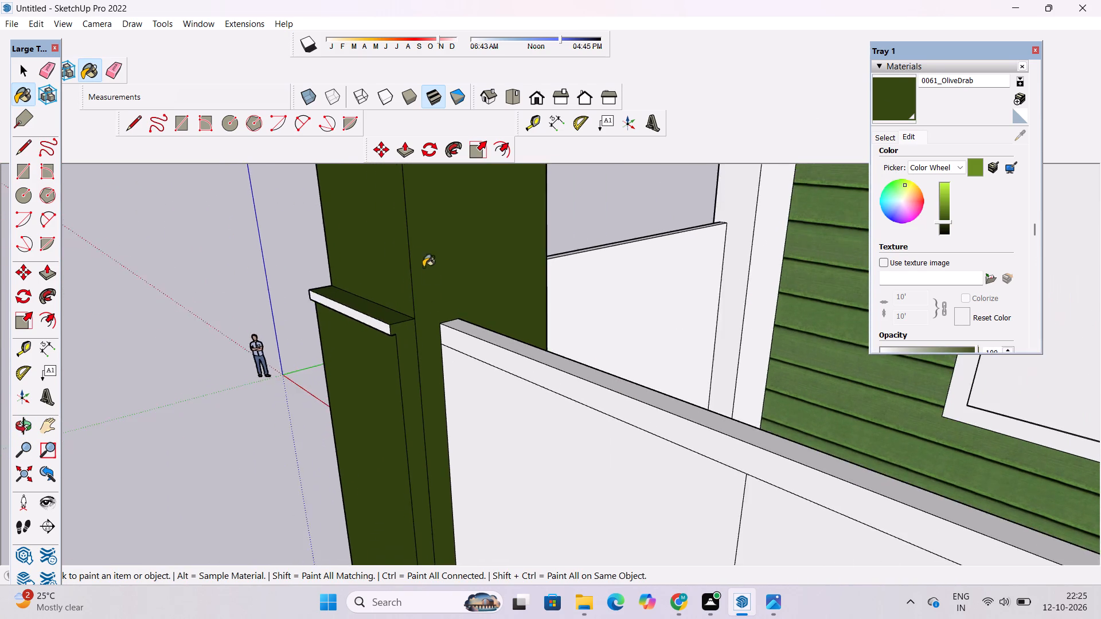
pyautogui.scroll(-19, 423, 267)
pyautogui.scroll(-2, 471, 289)
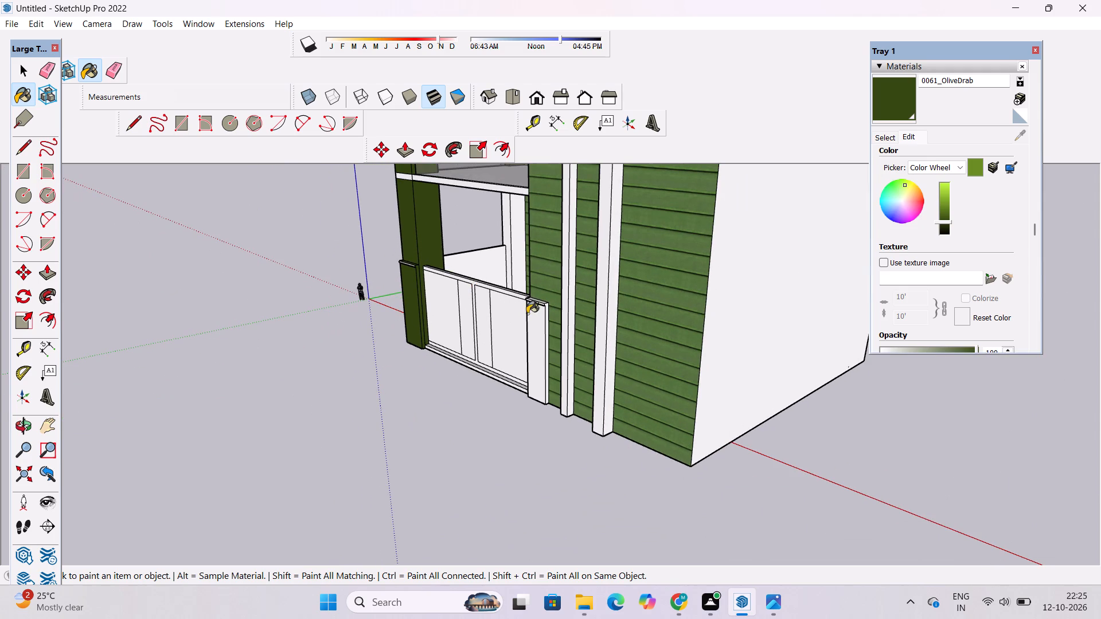
pyautogui.scroll(9, 528, 343)
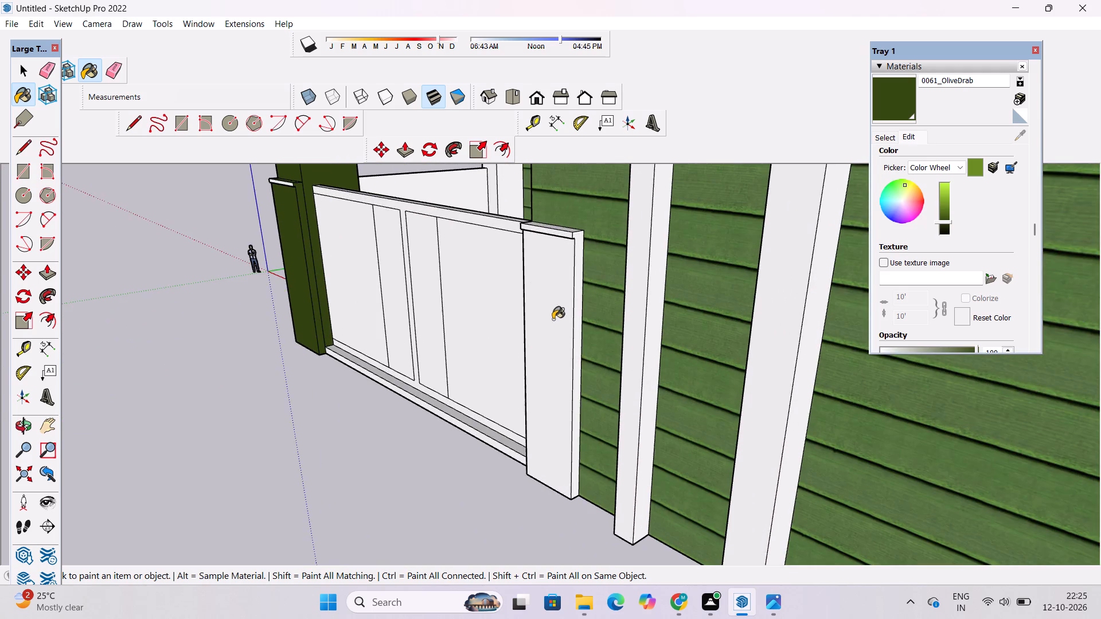
pyautogui.click(553, 319)
pyautogui.scroll(11, 592, 248)
pyautogui.click(565, 277)
pyautogui.scroll(-1, 554, 289)
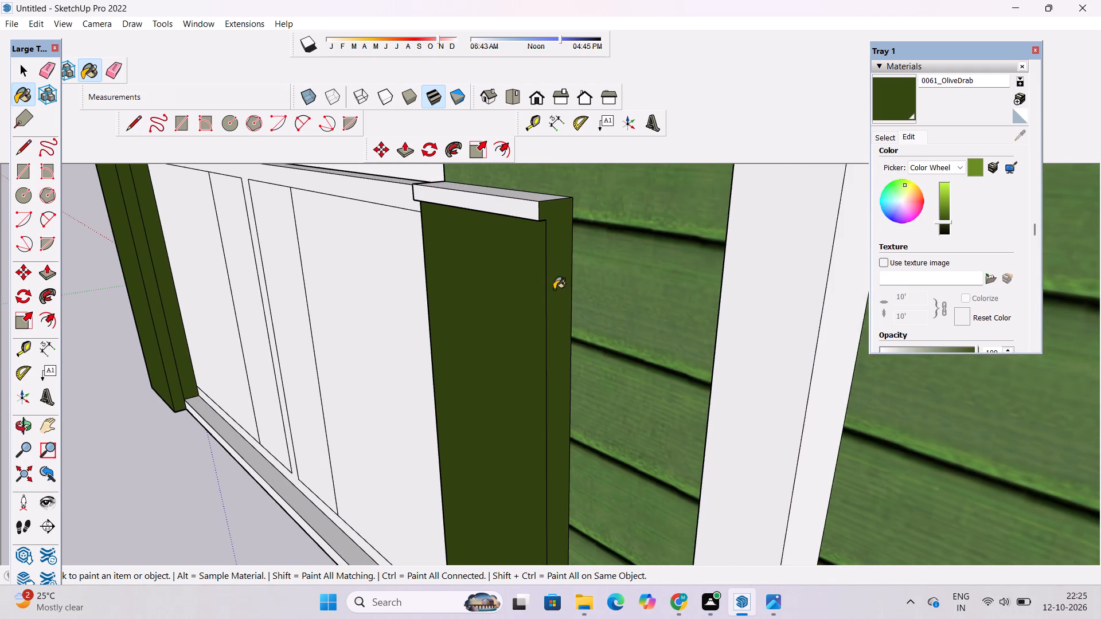
pyautogui.scroll(4, 496, 181)
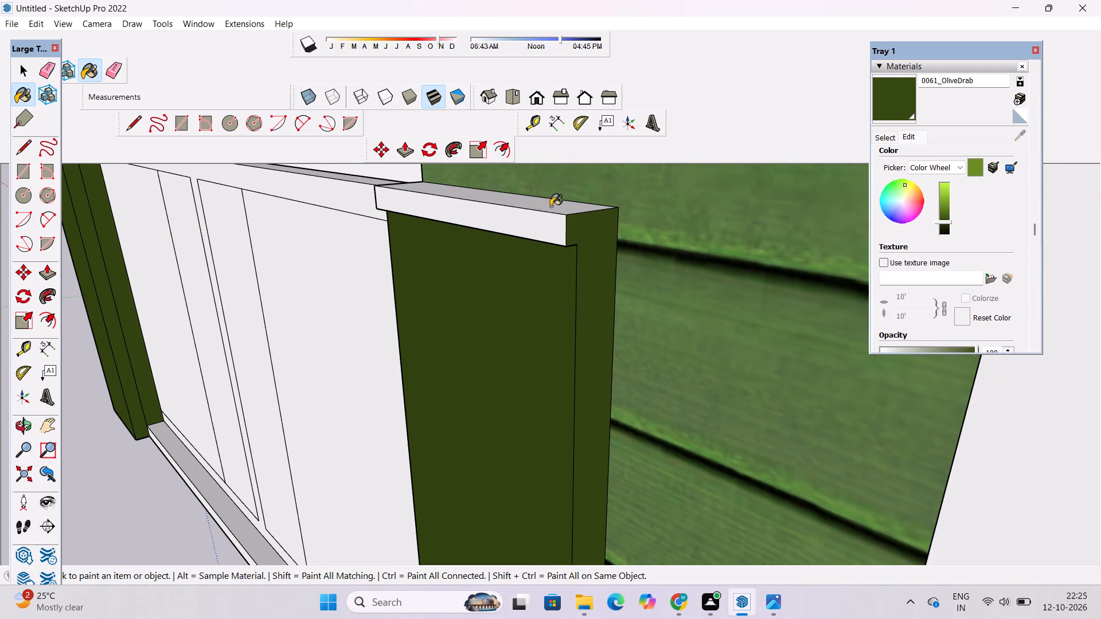
pyautogui.click(551, 207)
# Paint the remaining inner side faces at both ends of the ground-floor panelled front wall with 0061_OliveDrab.
pyautogui.press('o')
pyautogui.scroll(-5, 610, 252)
pyautogui.moveTo(449, 339); pyautogui.dragTo(690, 304)
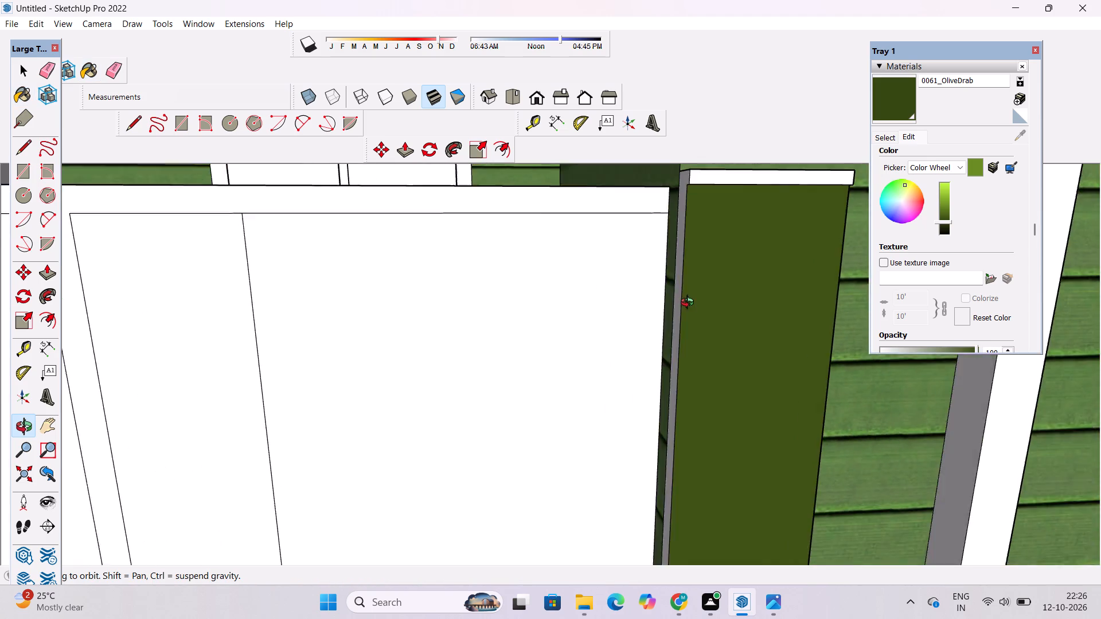
pyautogui.moveTo(690, 304); pyautogui.dragTo(693, 303)
pyautogui.scroll(-6, 695, 292)
pyautogui.moveTo(626, 314); pyautogui.dragTo(721, 314)
pyautogui.scroll(-4, 731, 292)
pyautogui.keyDown('shift'); pyautogui.moveTo(728, 288); pyautogui.dragTo(694, 296); pyautogui.keyUp('shift')
pyautogui.click(693, 296)
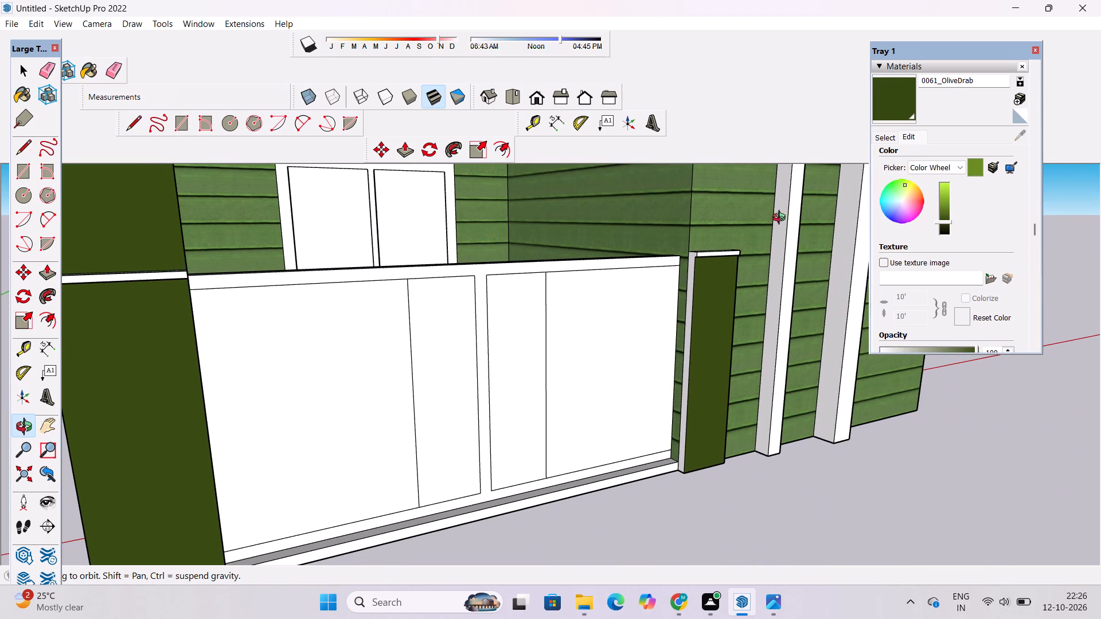
pyautogui.click(893, 95)
pyautogui.scroll(9, 634, 312)
pyautogui.click(720, 258)
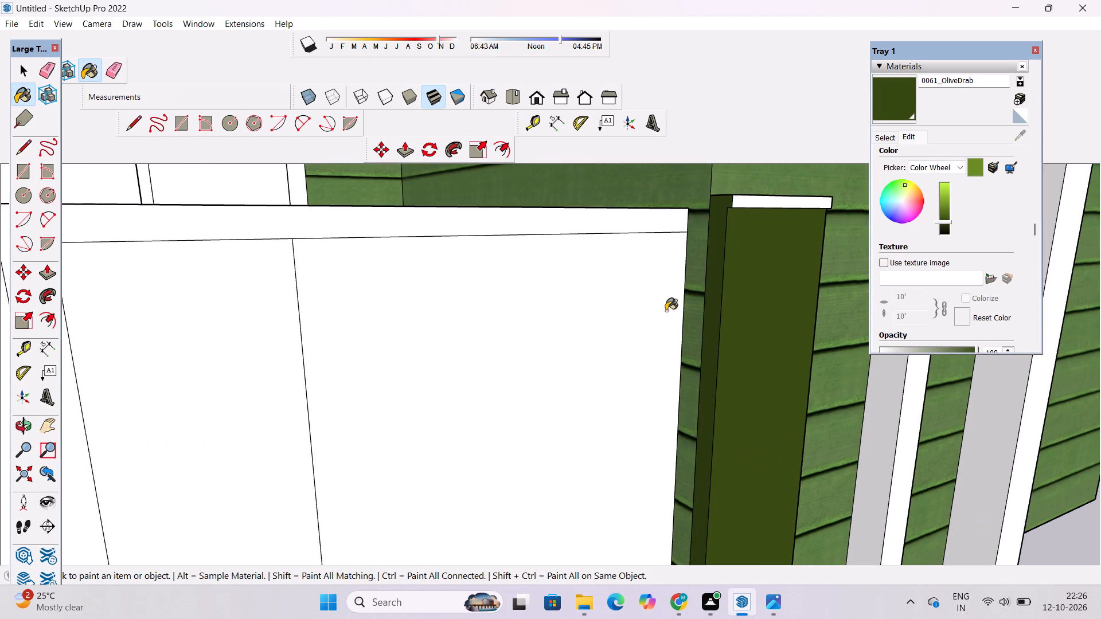
pyautogui.scroll(-16, 602, 354)
pyautogui.scroll(-5, 417, 363)
pyautogui.scroll(10, 329, 379)
pyautogui.click(358, 358)
# Paint the inside of the ground-floor side parapet and the rear column's two inner faces with 0061_OliveDrab.
pyautogui.press('o')
pyautogui.moveTo(673, 348); pyautogui.dragTo(400, 423)
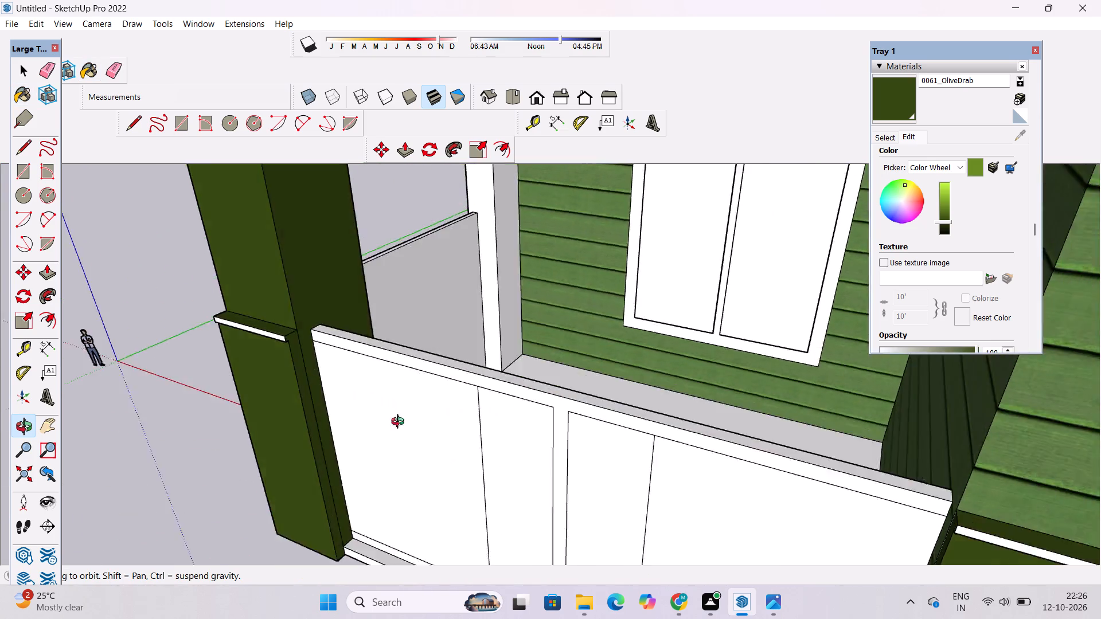
pyautogui.moveTo(400, 423); pyautogui.dragTo(368, 455)
pyautogui.keyDown('shift'); pyautogui.moveTo(438, 403); pyautogui.dragTo(494, 452); pyautogui.keyUp('shift')
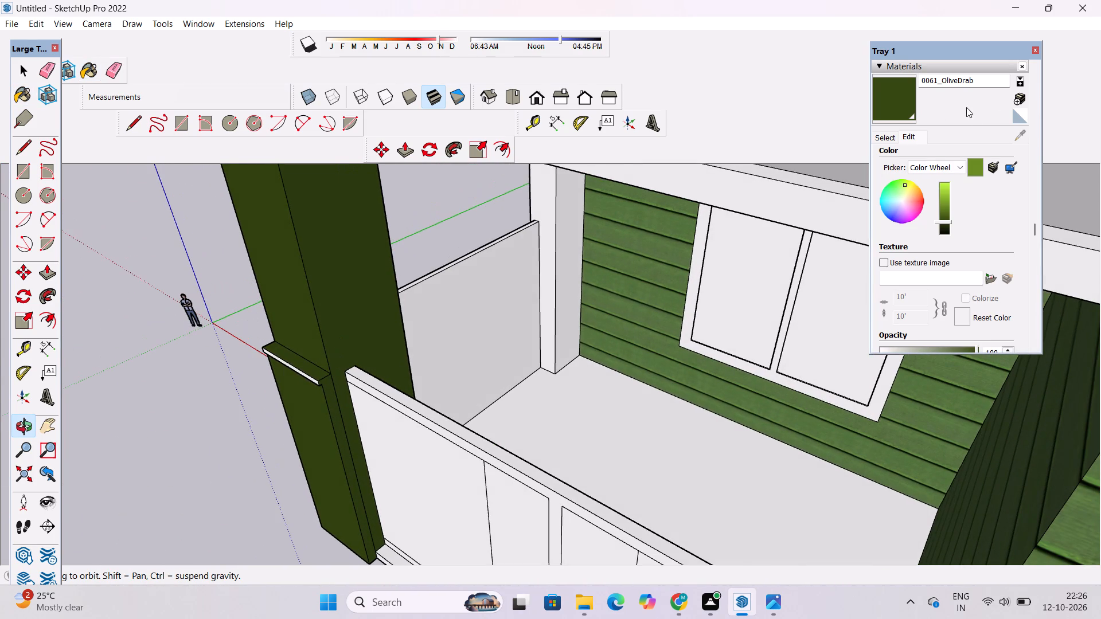
pyautogui.click(884, 110)
pyautogui.moveTo(503, 331); pyautogui.dragTo(509, 326)
pyautogui.doubleClick(552, 255)
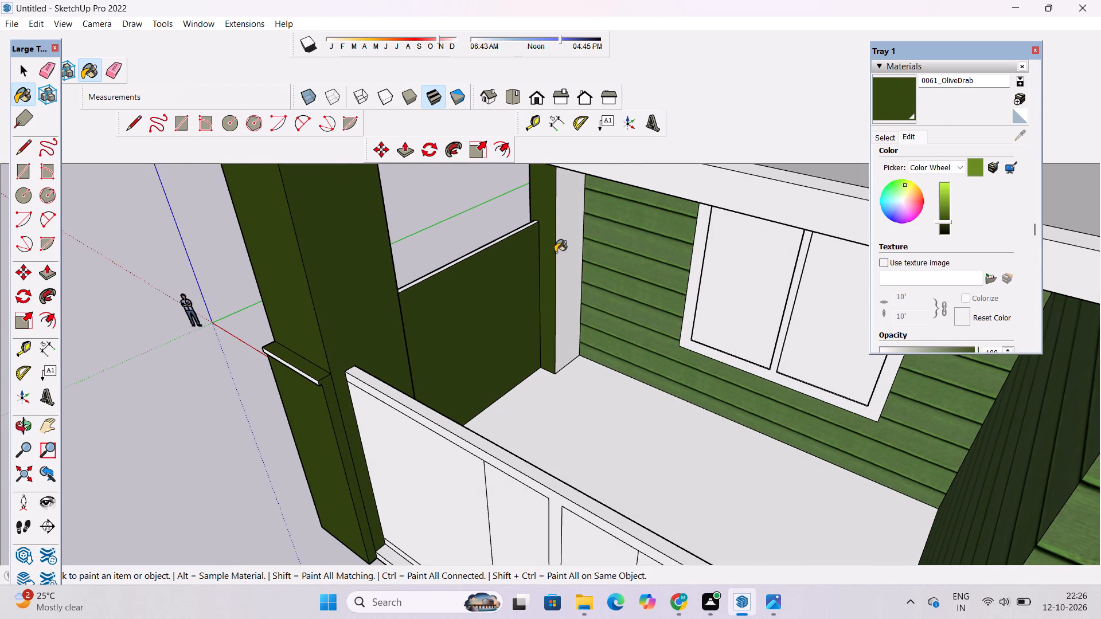
pyautogui.click(564, 247)
# Examine the dark olive columns and posts on the façade, from the ground-floor porch up to the upper balconies.
pyautogui.press('o')
pyautogui.scroll(-6, 580, 274)
pyautogui.moveTo(510, 356); pyautogui.dragTo(529, 335)
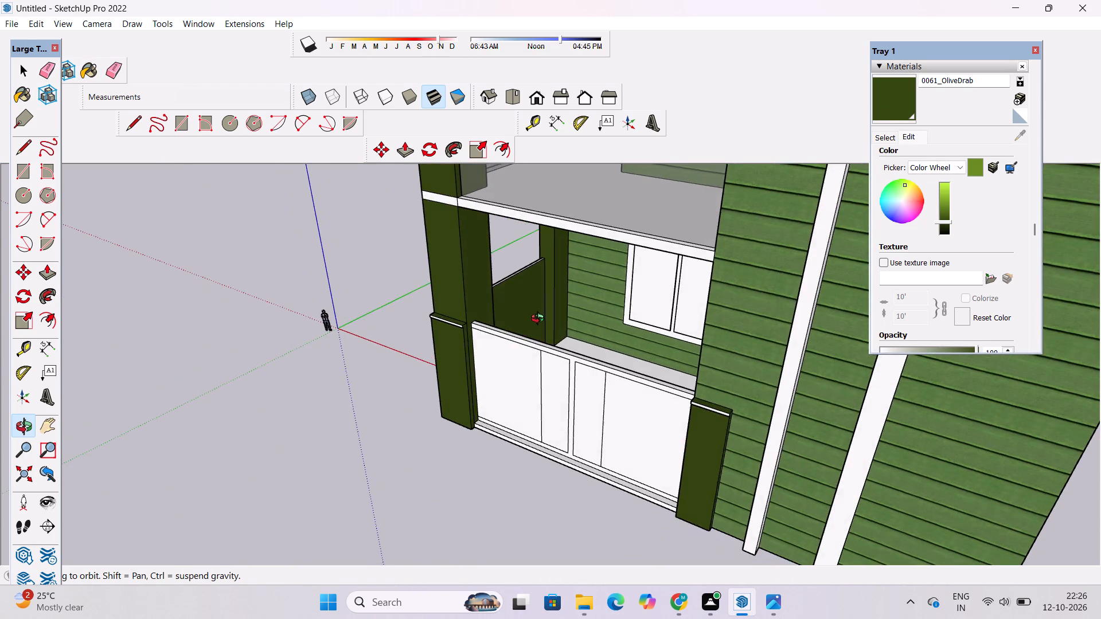
pyautogui.scroll(-10, 540, 320)
pyautogui.keyDown('shift'); pyautogui.moveTo(557, 305); pyautogui.dragTo(538, 351); pyautogui.keyUp('shift')
pyautogui.moveTo(517, 371); pyautogui.dragTo(706, 359)
pyautogui.scroll(3, 550, 347)
pyautogui.moveTo(548, 343); pyautogui.dragTo(553, 409)
pyautogui.moveTo(502, 412); pyautogui.dragTo(567, 248)
pyautogui.scroll(3, 503, 260)
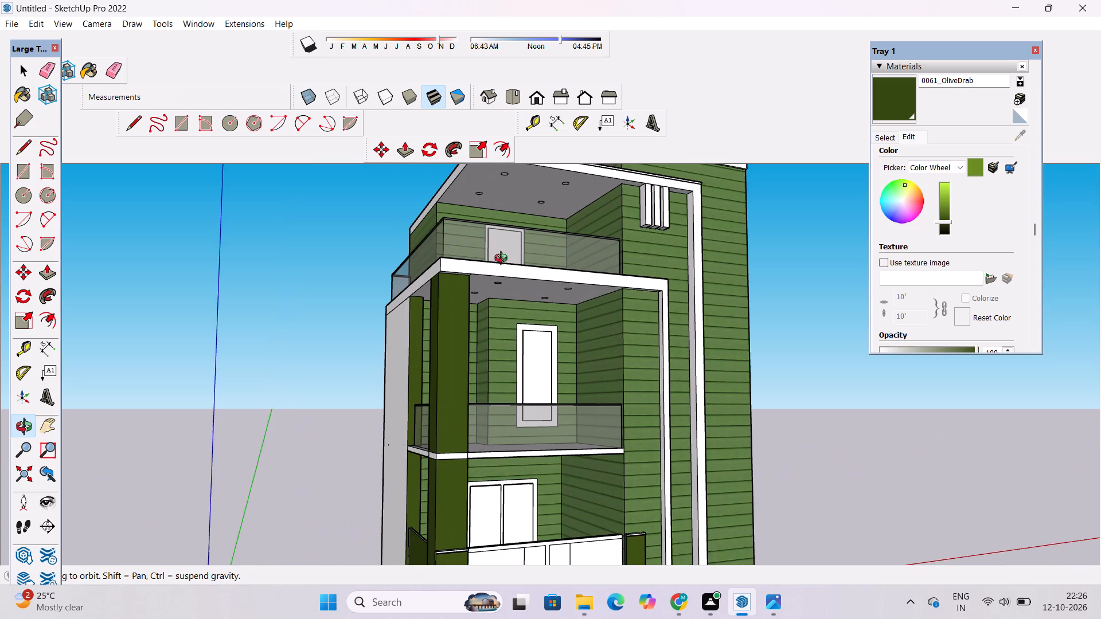
# Examine the house's painted exterior from the front, the side and above.
pyautogui.scroll(-3, 503, 260)
pyautogui.moveTo(542, 272); pyautogui.dragTo(452, 310)
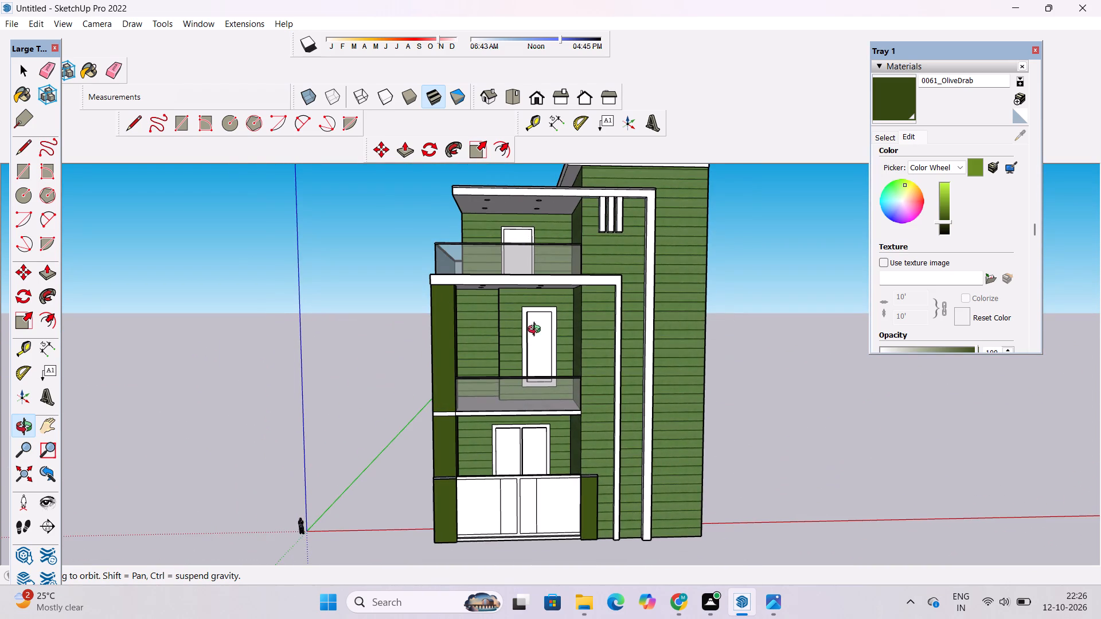
pyautogui.keyDown('shift'); pyautogui.moveTo(547, 330); pyautogui.dragTo(487, 332); pyautogui.keyUp('shift')
pyautogui.moveTo(476, 339); pyautogui.dragTo(428, 356)
pyautogui.keyDown('shift'); pyautogui.moveTo(456, 352); pyautogui.dragTo(498, 316); pyautogui.keyUp('shift')
pyautogui.moveTo(489, 335); pyautogui.dragTo(247, 440)
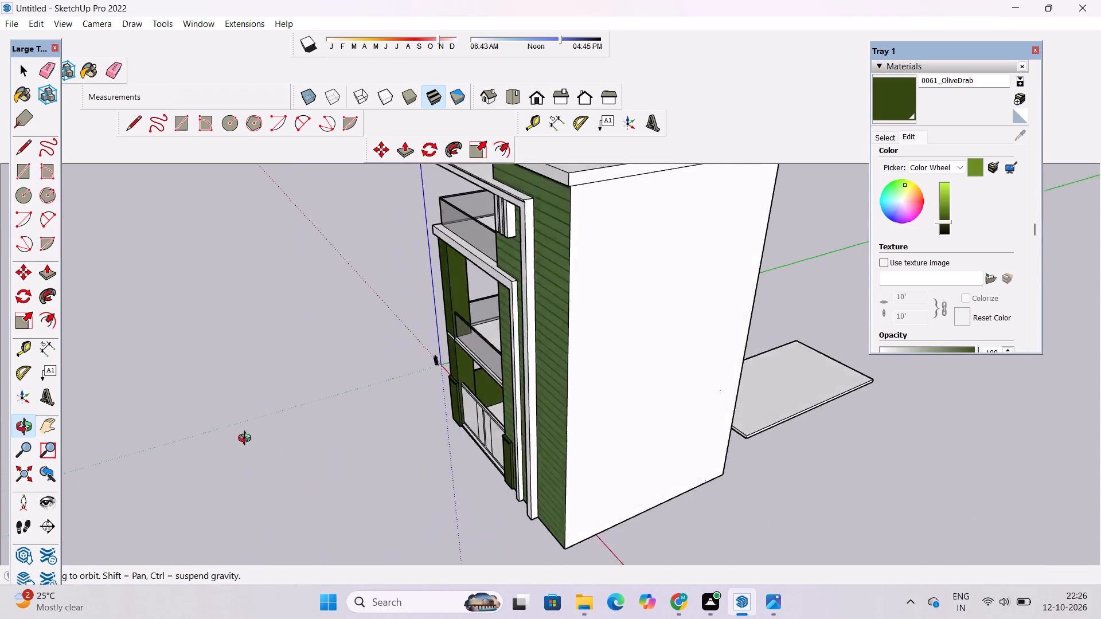
pyautogui.moveTo(247, 440); pyautogui.dragTo(626, 412)
pyautogui.moveTo(595, 425); pyautogui.dragTo(386, 205)
pyautogui.moveTo(431, 282); pyautogui.dragTo(589, 456)
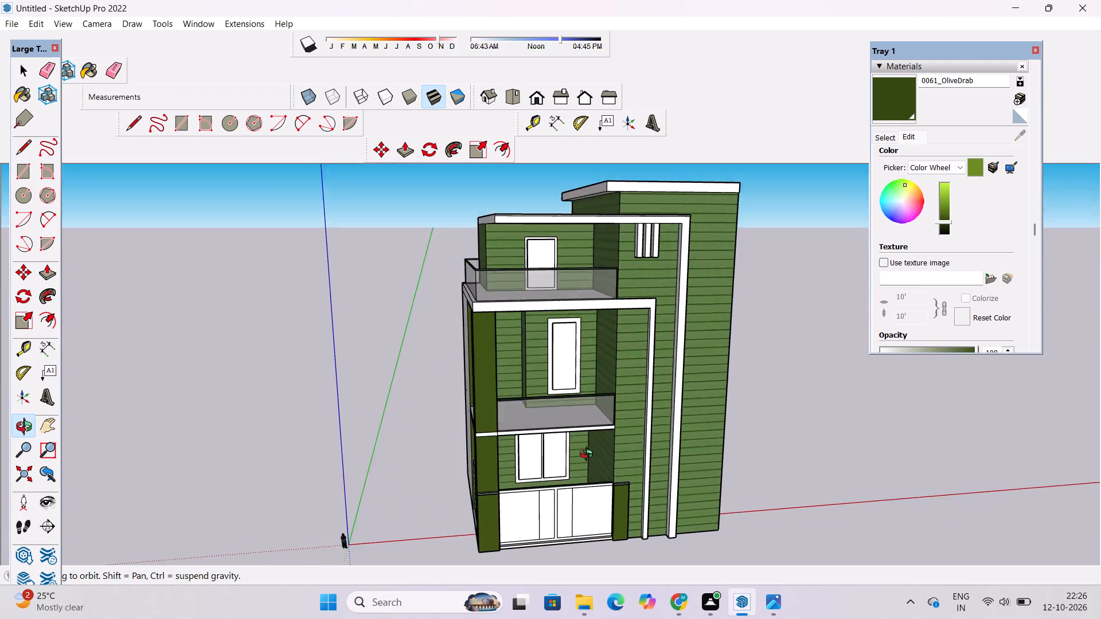
pyautogui.moveTo(589, 456); pyautogui.dragTo(604, 489)
pyautogui.keyDown('shift'); pyautogui.moveTo(602, 488); pyautogui.dragTo(583, 456); pyautogui.keyUp('shift')
pyautogui.moveTo(583, 456); pyautogui.dragTo(522, 464)
pyautogui.scroll(-6, 542, 453)
pyautogui.keyDown('shift'); pyautogui.moveTo(591, 440); pyautogui.dragTo(567, 420); pyautogui.keyUp('shift')
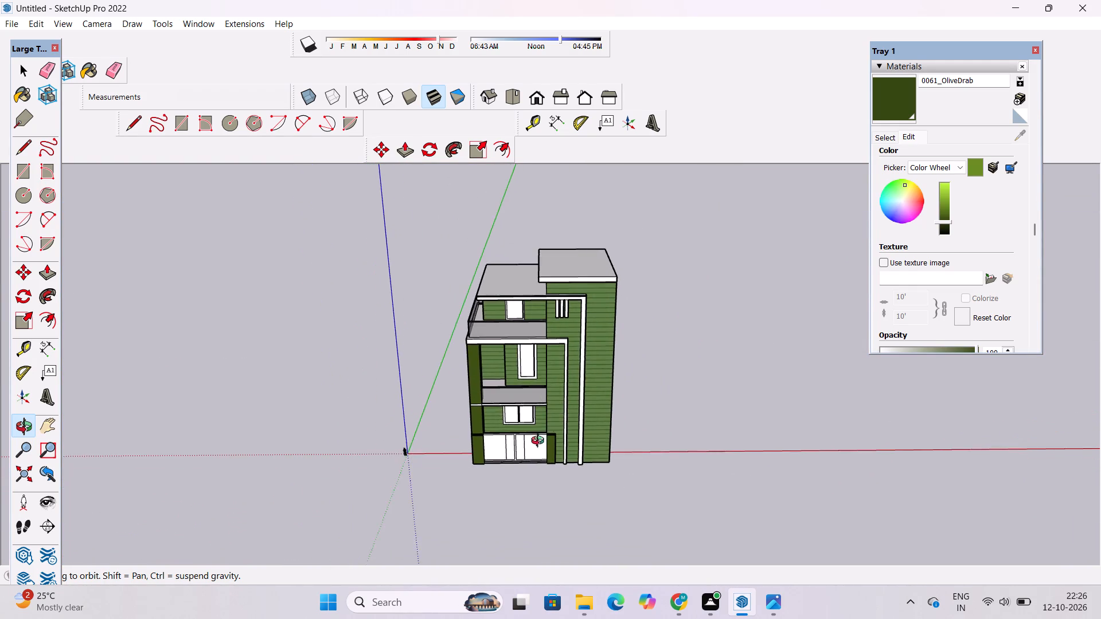
pyautogui.moveTo(529, 452); pyautogui.dragTo(526, 424)
pyautogui.scroll(2, 528, 390)
pyautogui.keyDown('shift'); pyautogui.moveTo(552, 367); pyautogui.dragTo(545, 351); pyautogui.keyUp('shift')
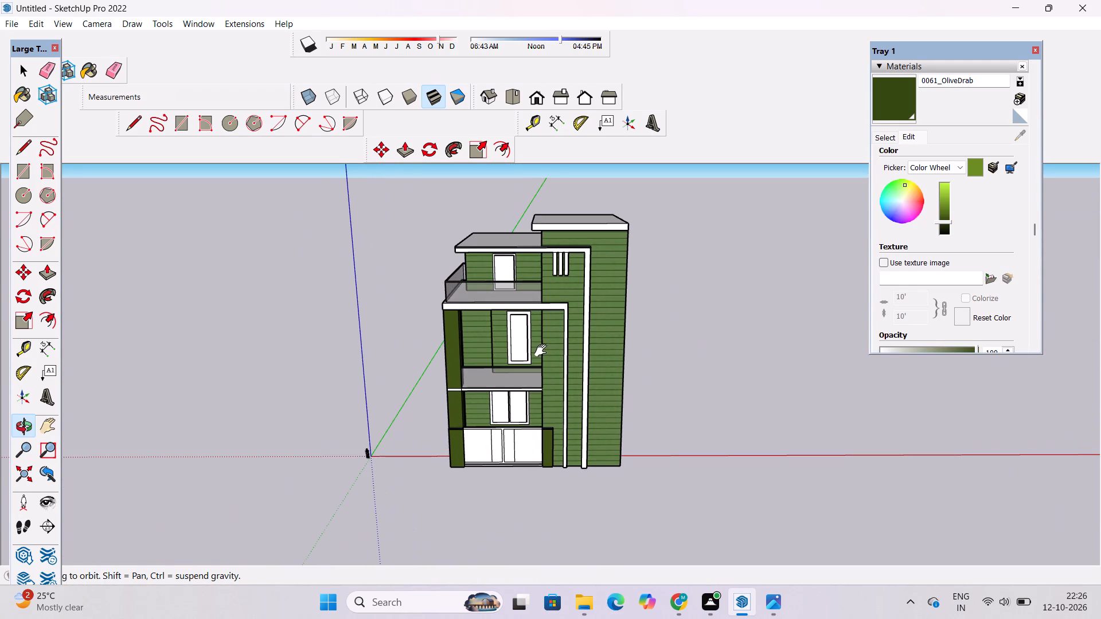
pyautogui.moveTo(455, 343); pyautogui.dragTo(470, 388)
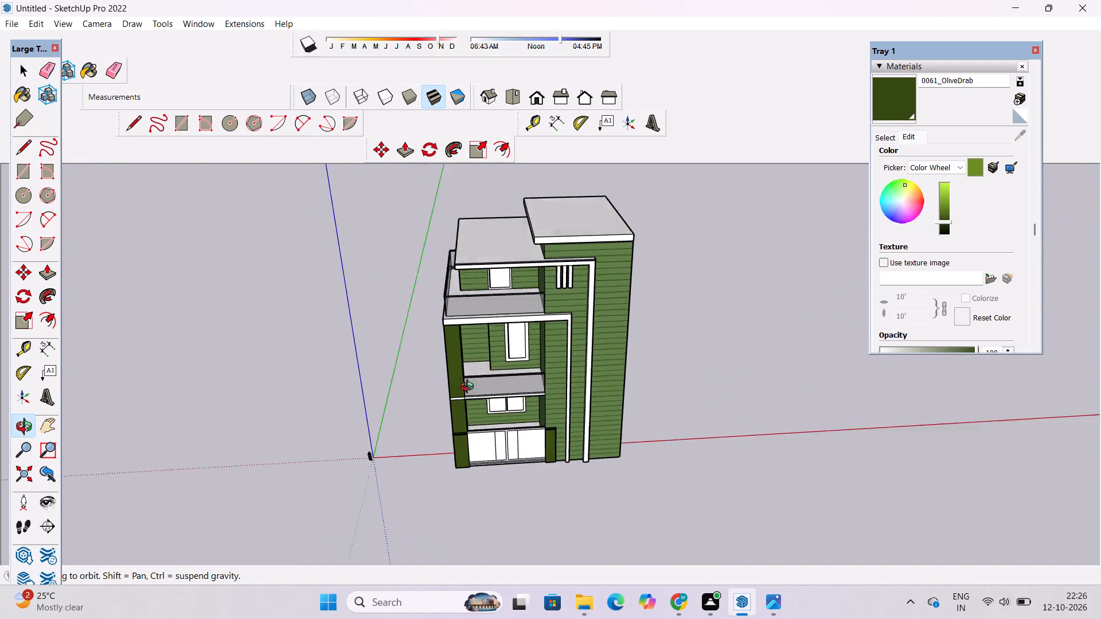
pyautogui.moveTo(470, 388); pyautogui.dragTo(466, 385)
pyautogui.keyDown('shift'); pyautogui.moveTo(502, 353); pyautogui.dragTo(496, 385); pyautogui.keyUp('shift')
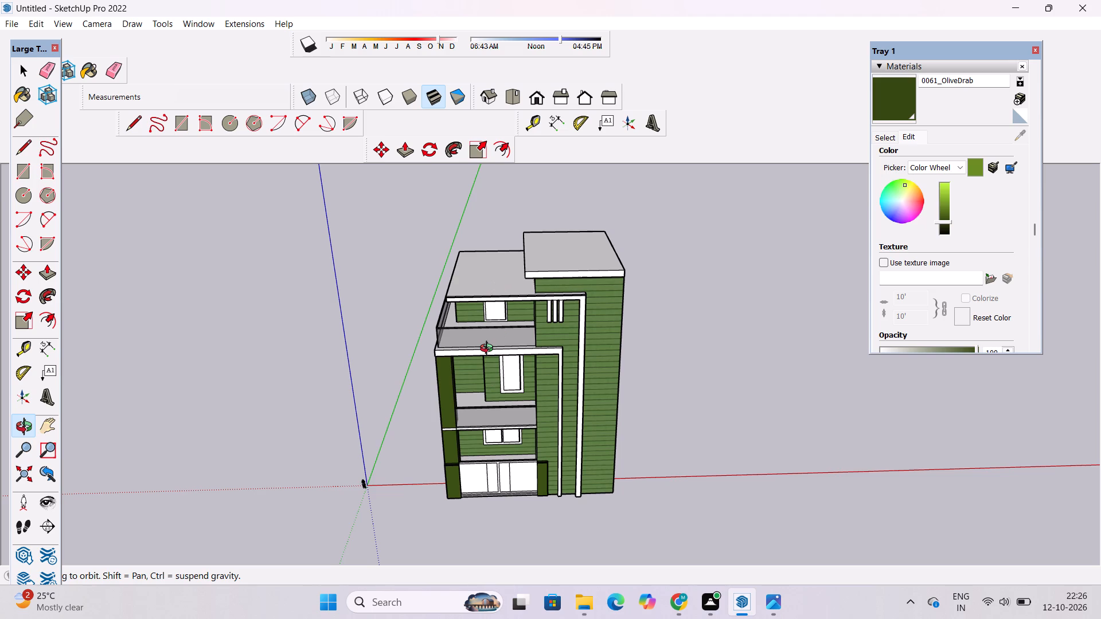
pyautogui.scroll(-3, 489, 350)
pyautogui.keyDown('shift'); pyautogui.moveTo(500, 346); pyautogui.dragTo(484, 354); pyautogui.keyUp('shift')
pyautogui.moveTo(505, 367); pyautogui.dragTo(502, 328)
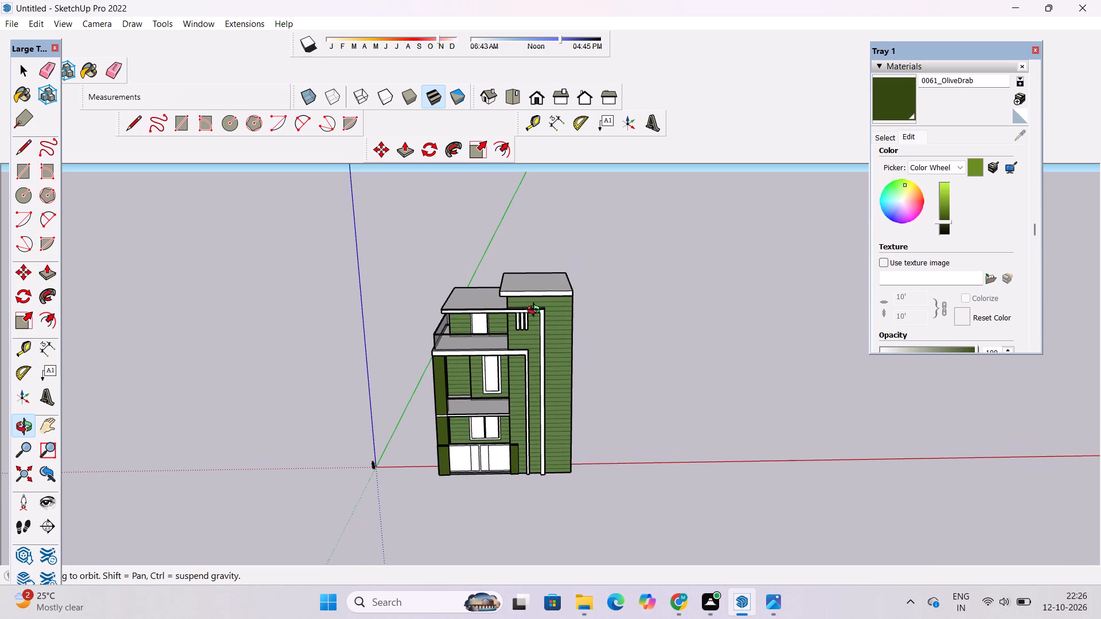
pyautogui.scroll(-3, 528, 318)
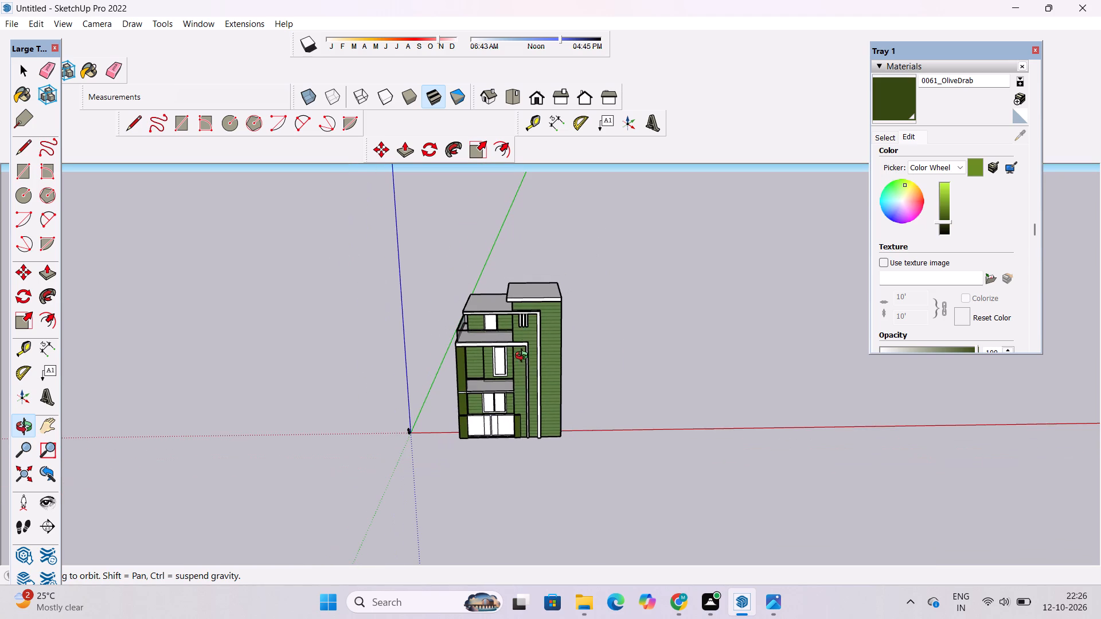
pyautogui.keyDown('shift'); pyautogui.click(529, 378); pyautogui.keyUp('shift')
pyautogui.keyDown('shift'); pyautogui.scroll(10, 549, 367); pyautogui.keyUp('shift')
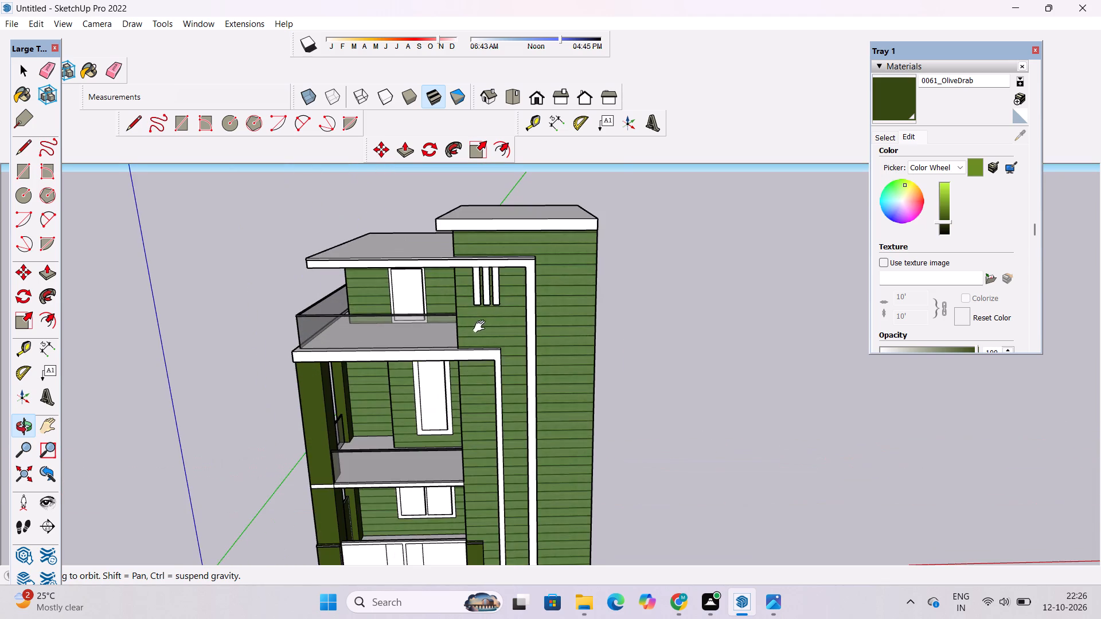
pyautogui.keyDown('shift'); pyautogui.moveTo(482, 327); pyautogui.dragTo(507, 247); pyautogui.keyUp('shift')
pyautogui.keyDown('shift'); pyautogui.scroll(-4, 478, 307); pyautogui.keyUp('shift')
pyautogui.keyDown('shift'); pyautogui.moveTo(473, 359); pyautogui.dragTo(486, 327); pyautogui.keyUp('shift')
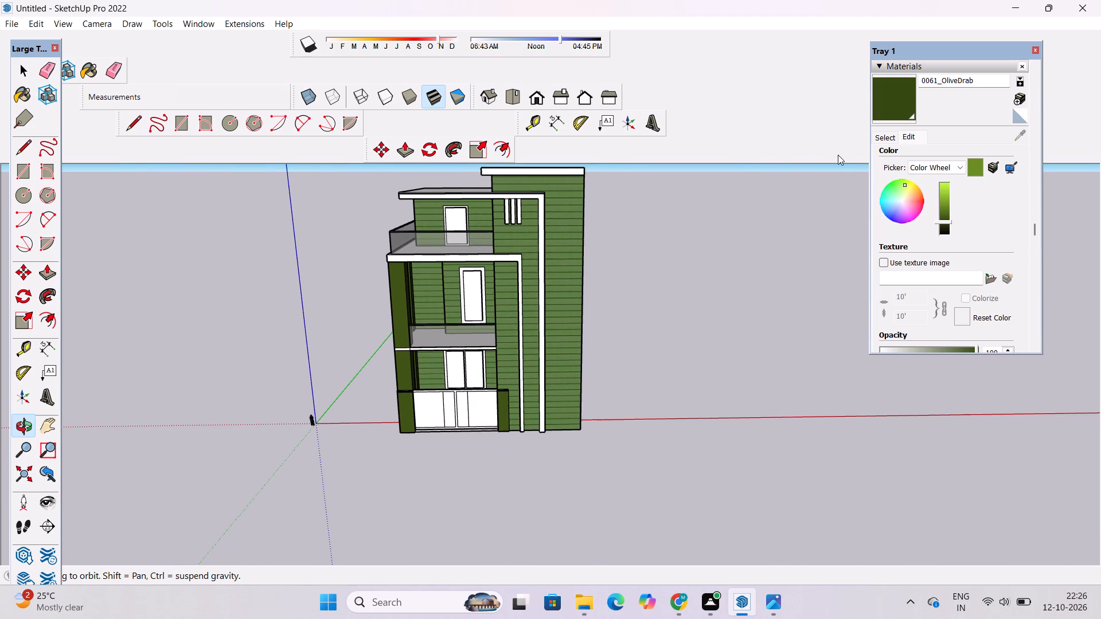
# Paint the frame around the panels of the ground-floor front wall with OliveDrab from Colors-Named.
pyautogui.click(889, 142)
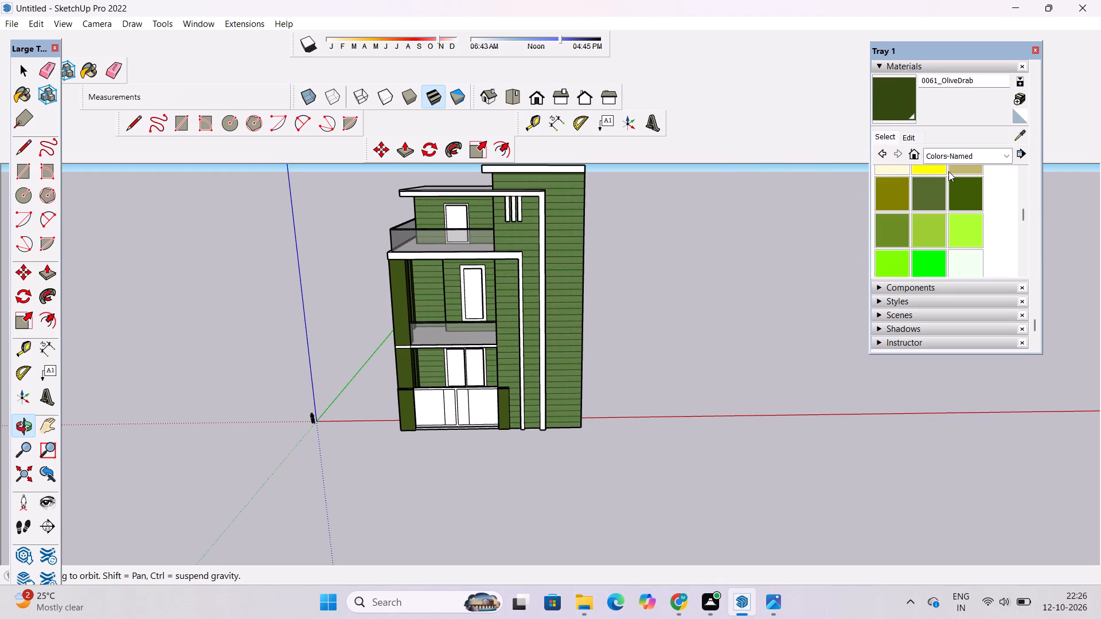
pyautogui.scroll(-1, 921, 213)
pyautogui.scroll(1, 921, 213)
pyautogui.click(893, 230)
pyautogui.scroll(20, 483, 422)
pyautogui.scroll(1, 483, 422)
pyautogui.click(542, 424)
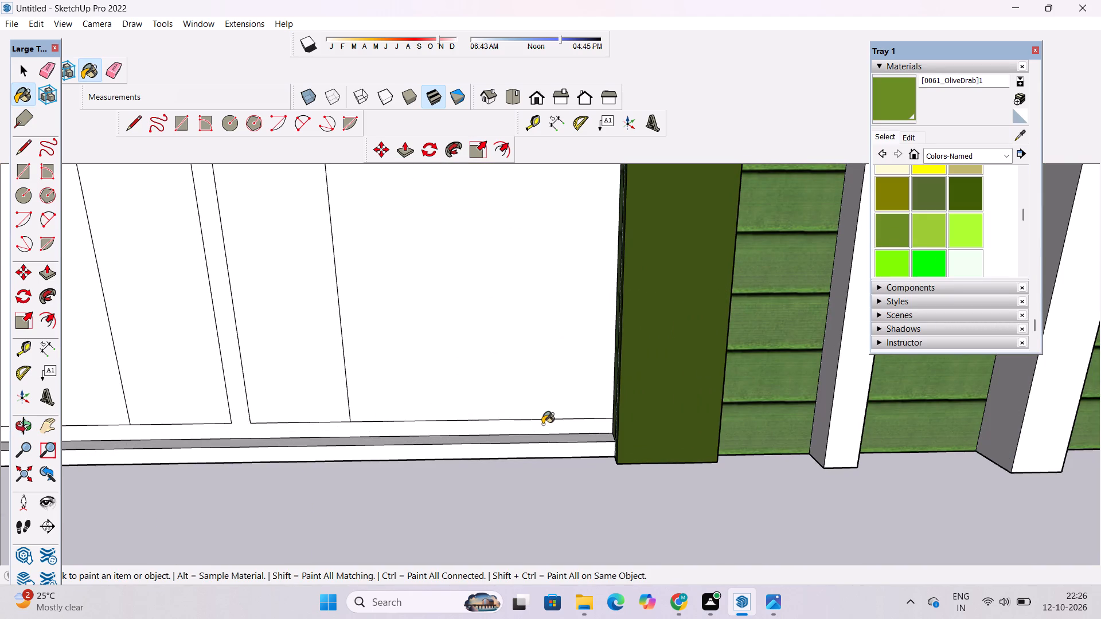
# Darken the panelled front wall's frame material [0061_OliveDrab]1 to a deep olive close to the neighbouring posts.
pyautogui.scroll(-10, 529, 437)
pyautogui.click(912, 138)
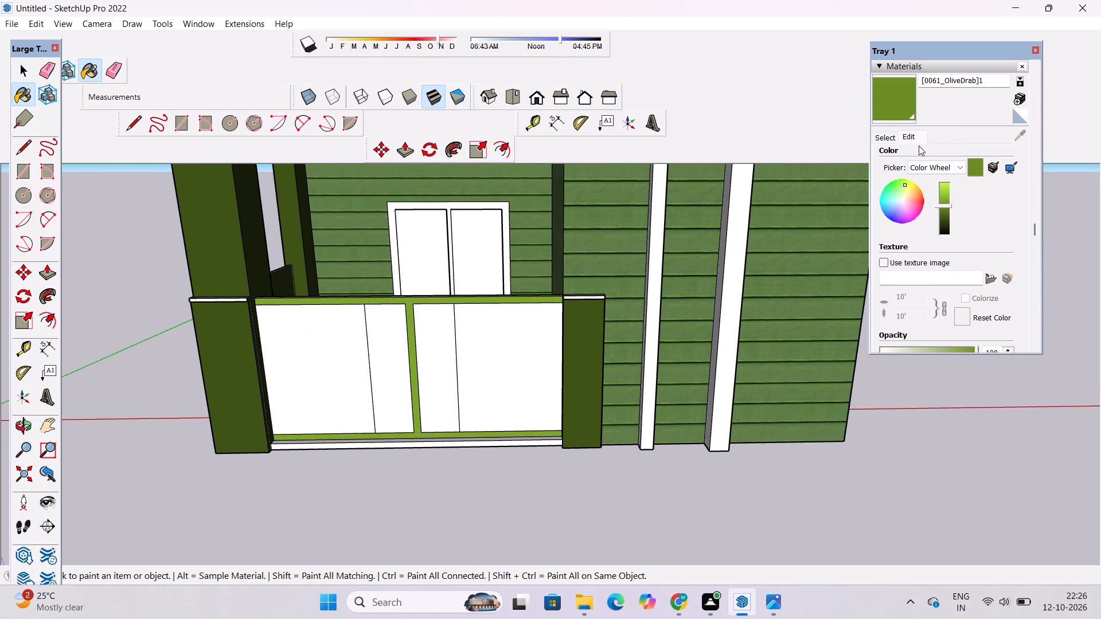
pyautogui.click(943, 212)
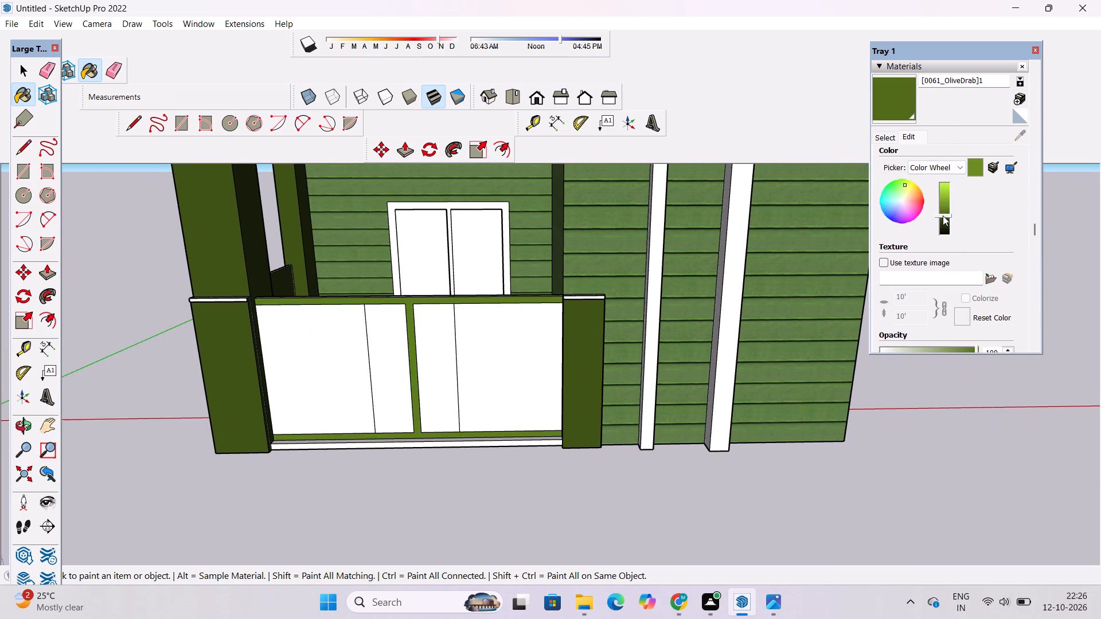
pyautogui.click(943, 216)
pyautogui.scroll(-3, 537, 323)
pyautogui.scroll(1, 914, 164)
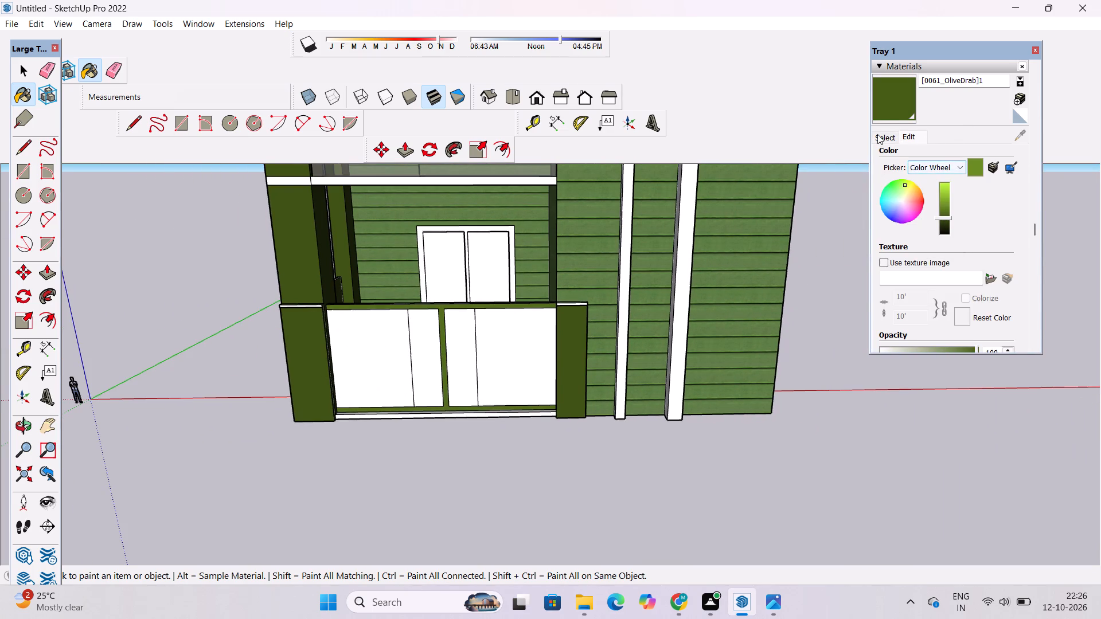
# Paint the two narrow panels beside the front wall's central divider with Checker Plate from the Patterns collection.
pyautogui.click(883, 140)
pyautogui.click(953, 159)
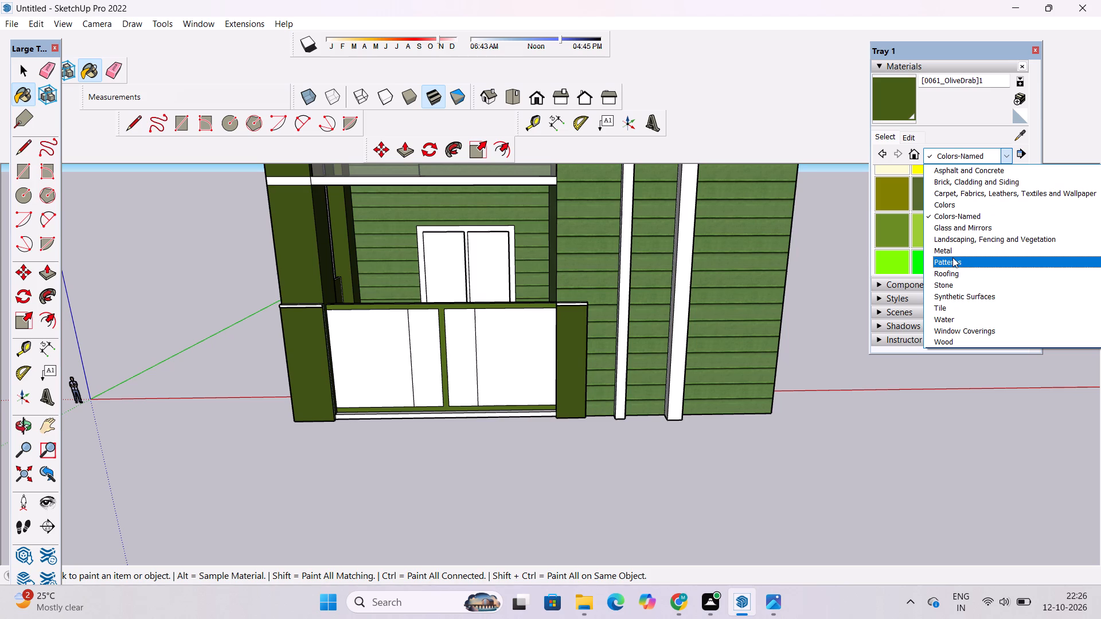
pyautogui.click(952, 257)
pyautogui.scroll(-2, 952, 236)
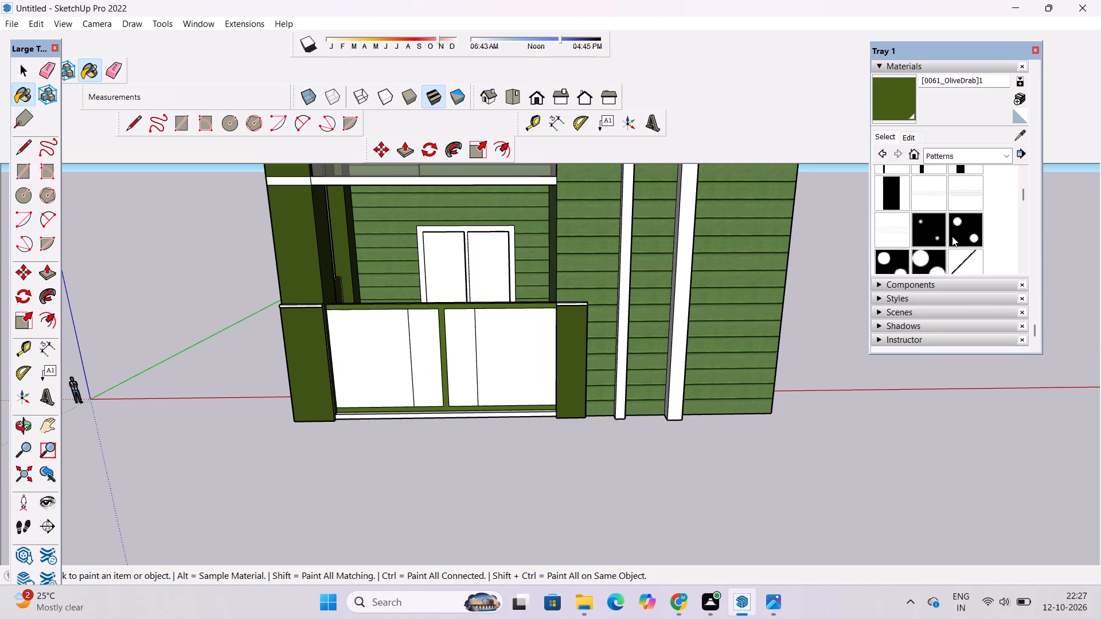
pyautogui.scroll(-5, 952, 236)
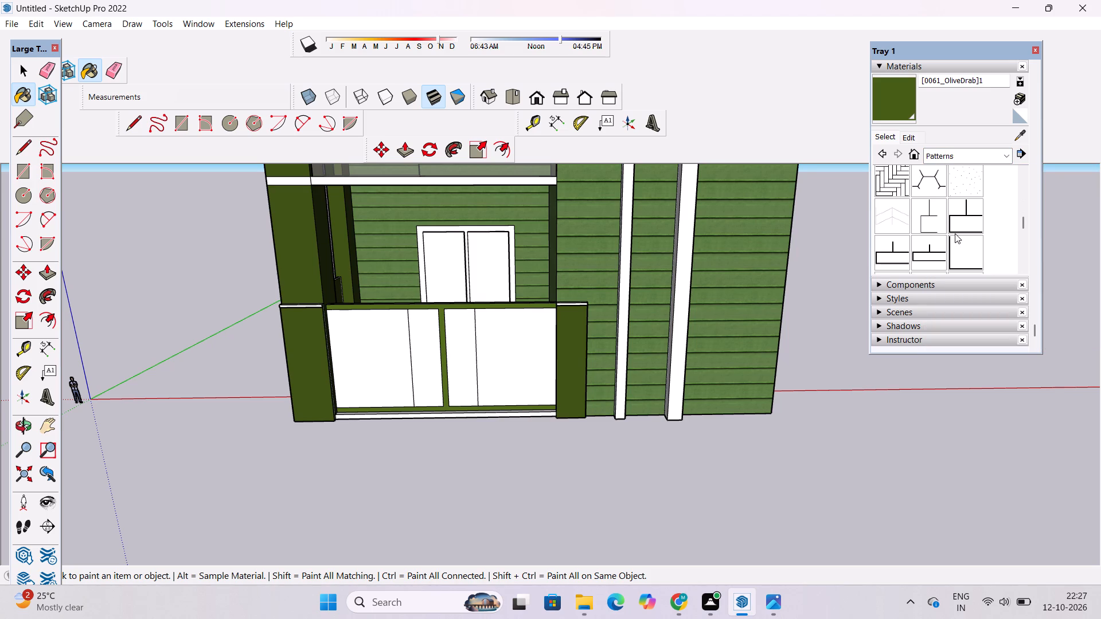
pyautogui.scroll(-2, 919, 198)
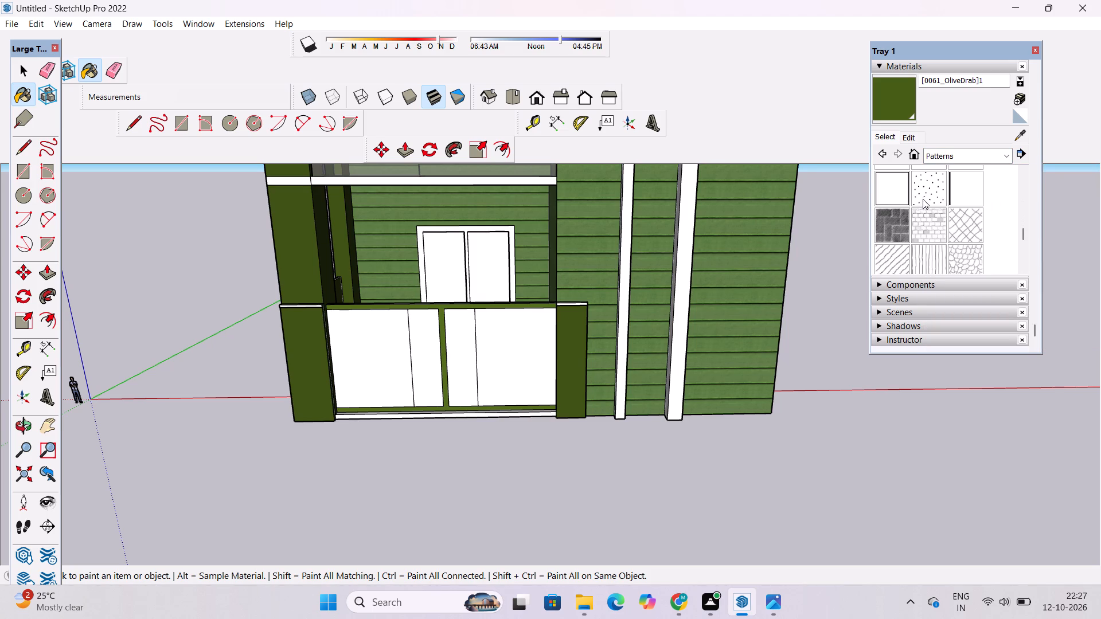
pyautogui.scroll(3, 929, 197)
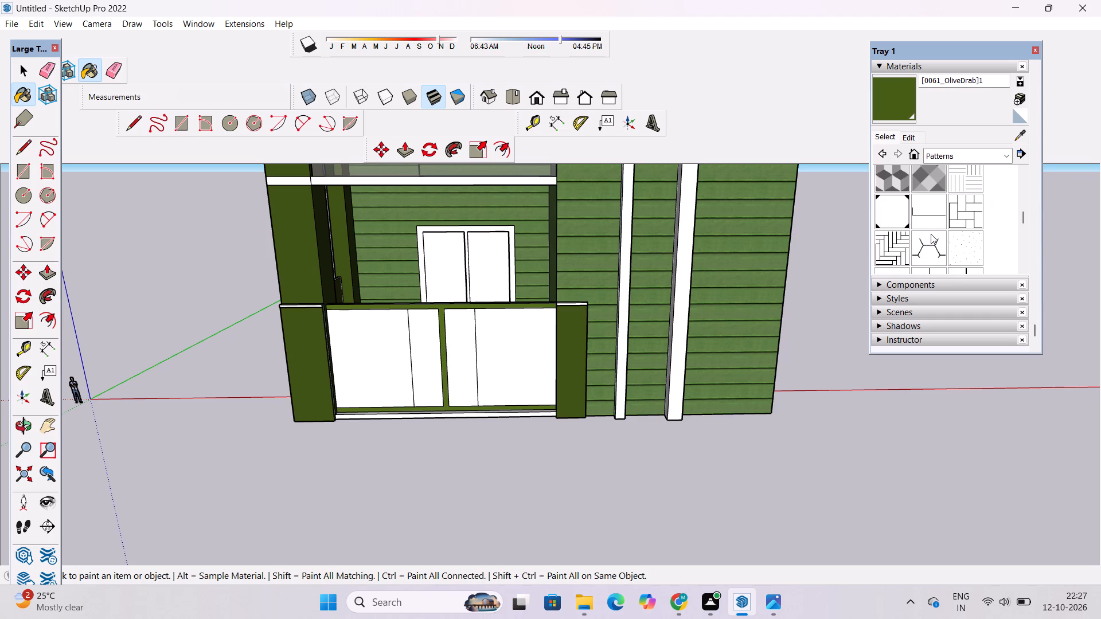
pyautogui.scroll(1, 931, 233)
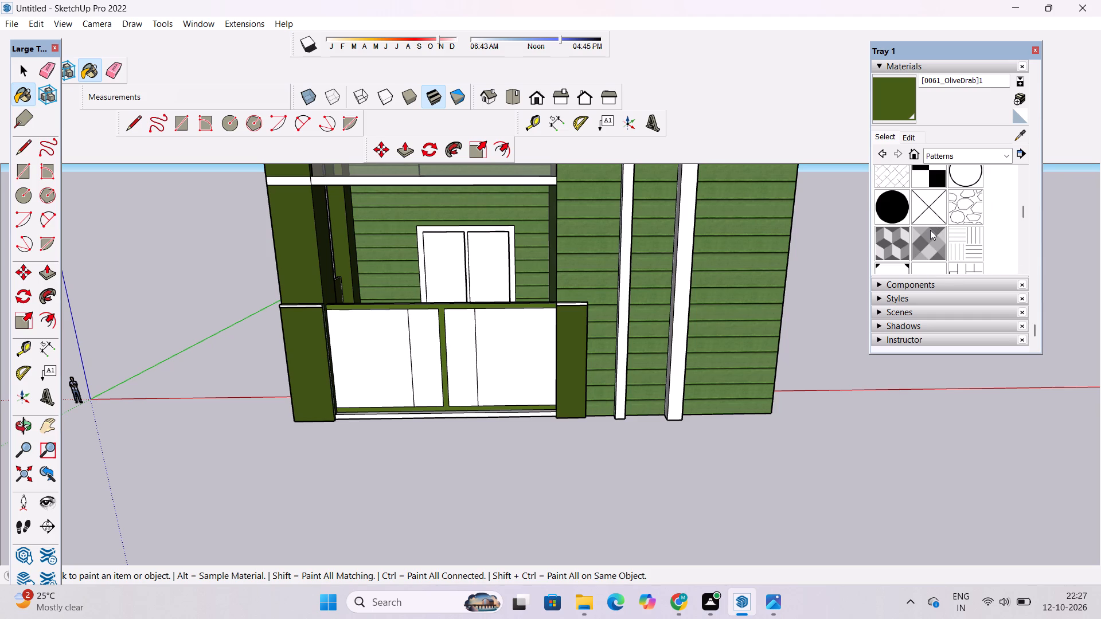
pyautogui.scroll(3, 930, 229)
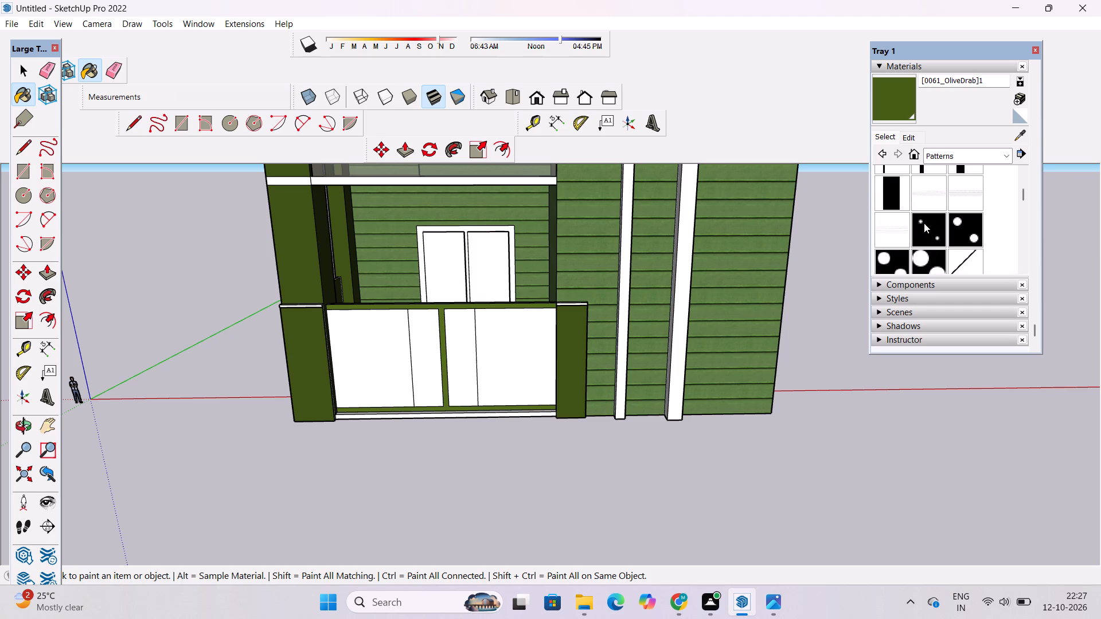
pyautogui.scroll(2, 924, 223)
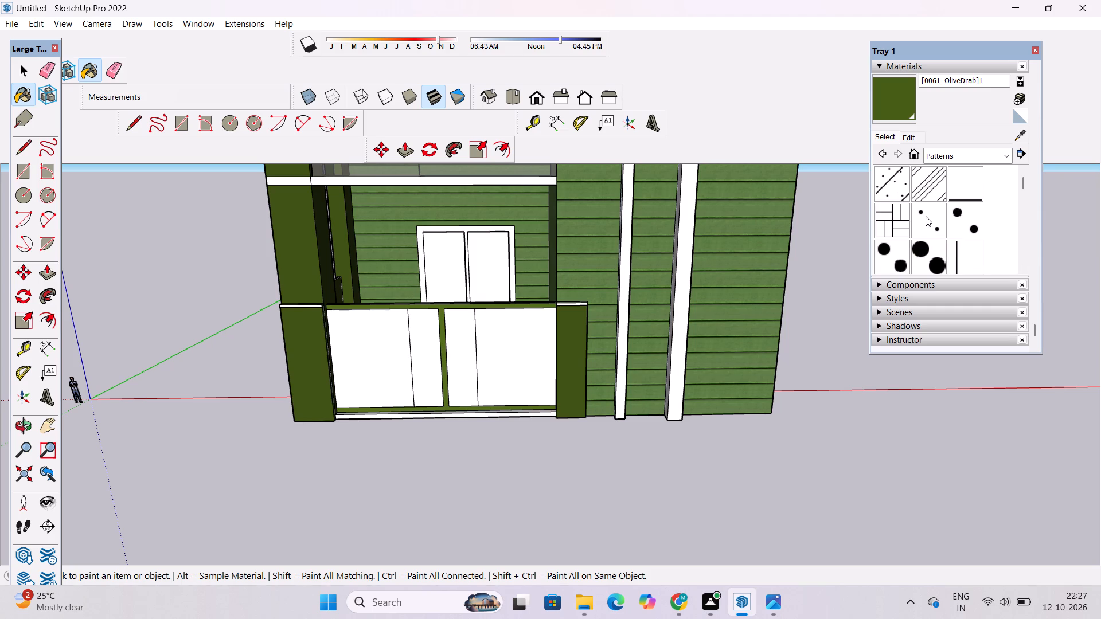
pyautogui.scroll(1, 926, 216)
pyautogui.scroll(-2, 926, 216)
pyautogui.scroll(-1, 942, 120)
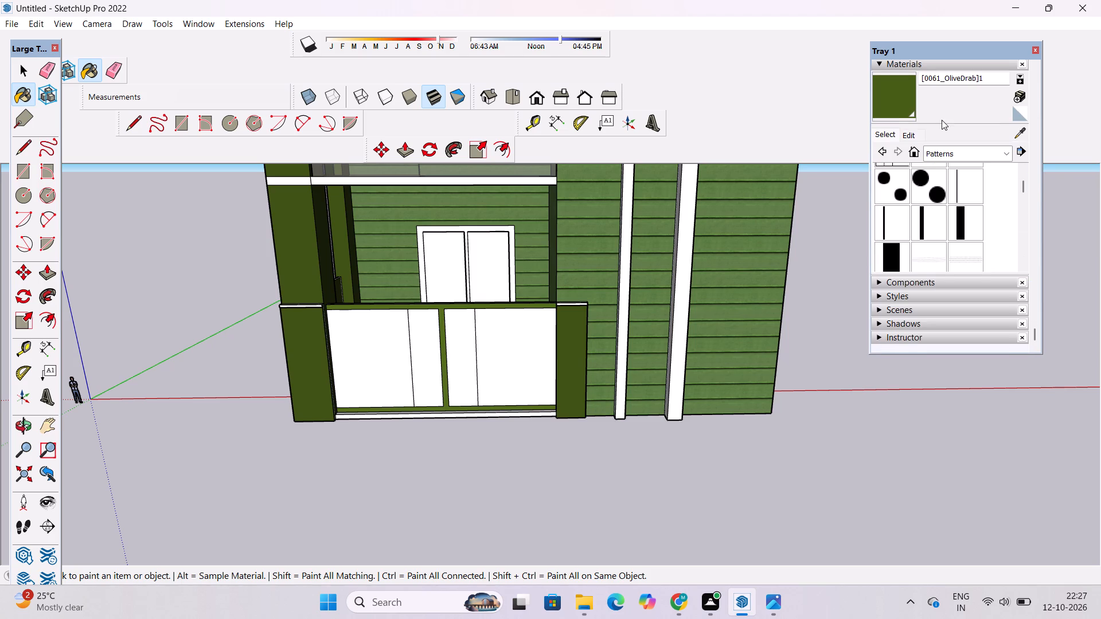
pyautogui.scroll(-10, 935, 140)
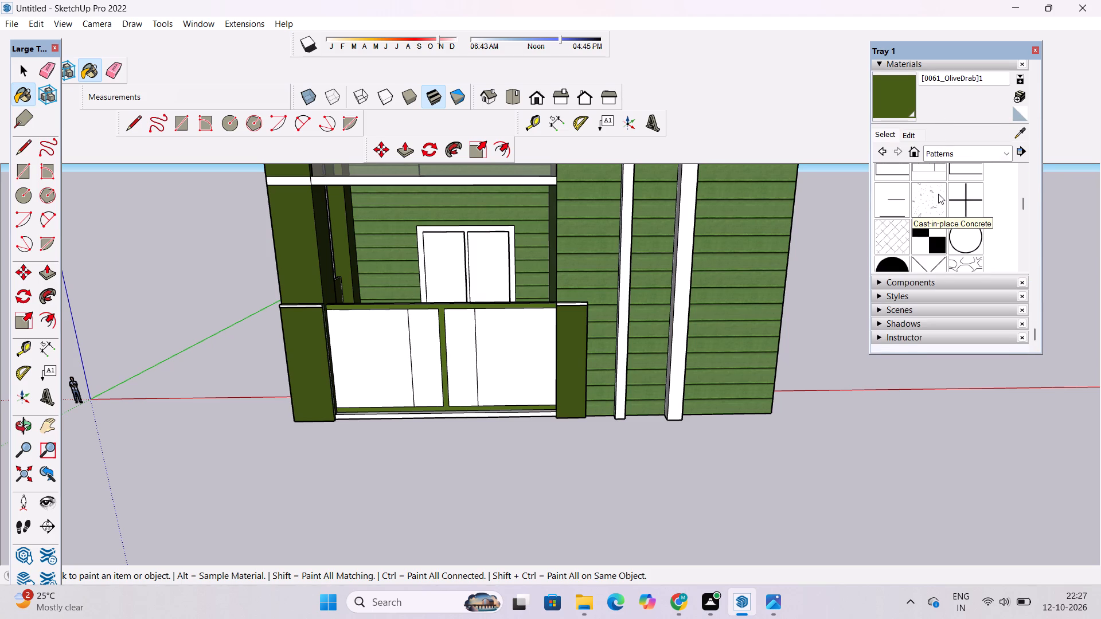
pyautogui.scroll(-1, 939, 194)
pyautogui.click(895, 177)
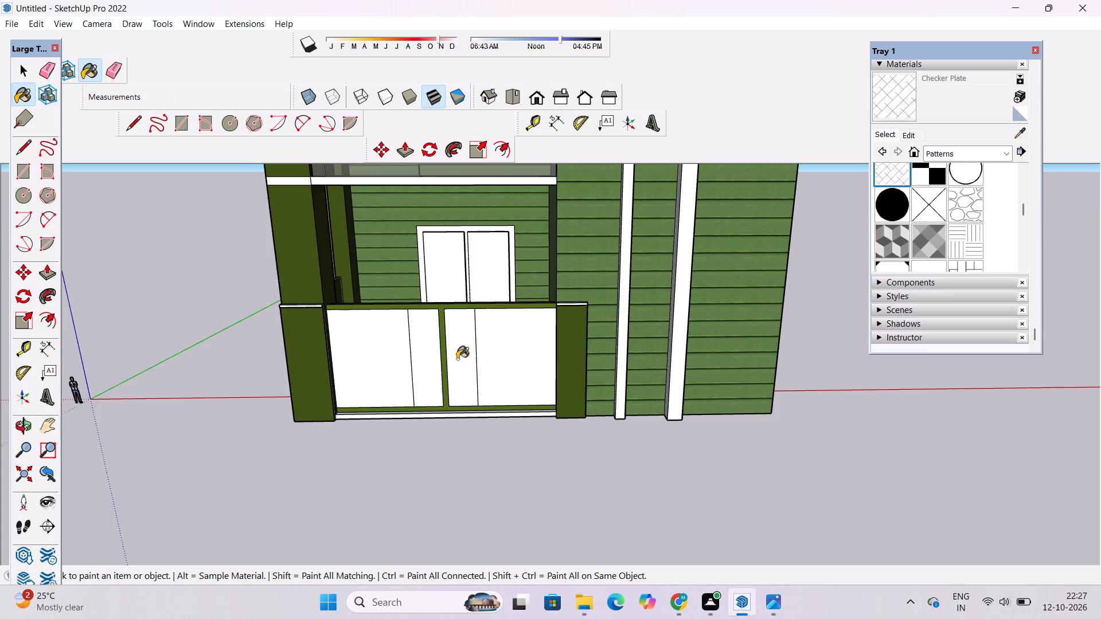
pyautogui.scroll(4, 435, 362)
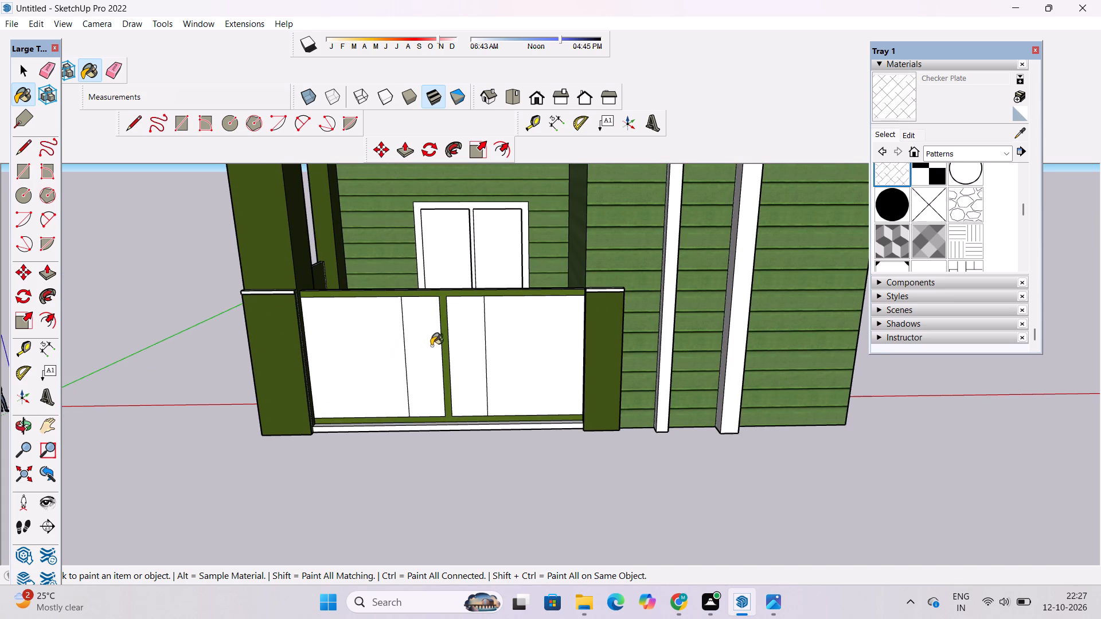
pyautogui.click(440, 339)
pyautogui.click(495, 320)
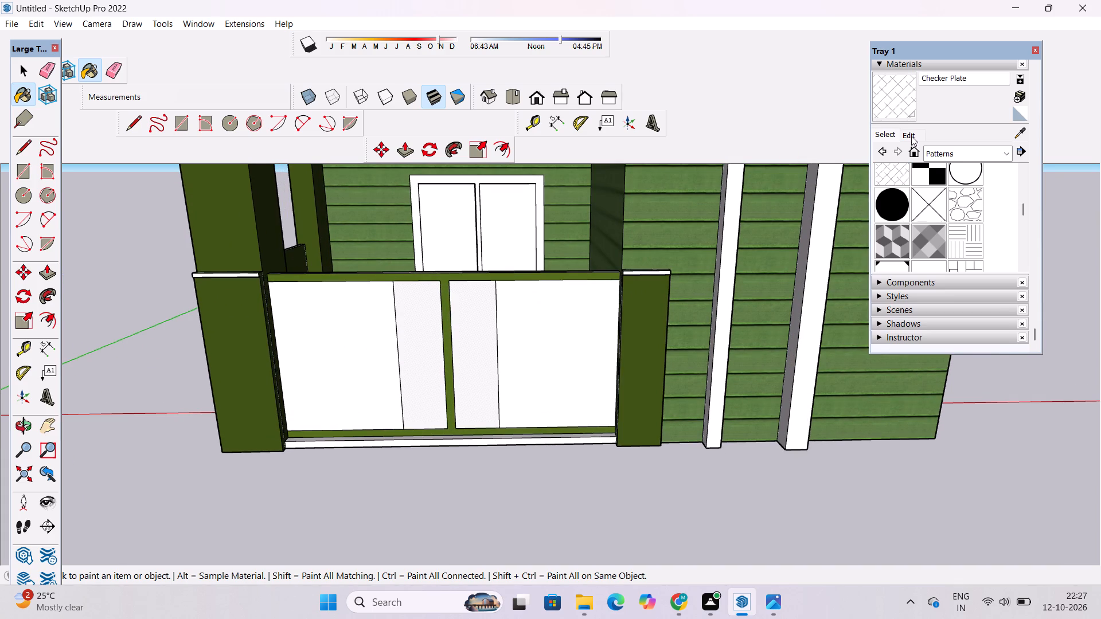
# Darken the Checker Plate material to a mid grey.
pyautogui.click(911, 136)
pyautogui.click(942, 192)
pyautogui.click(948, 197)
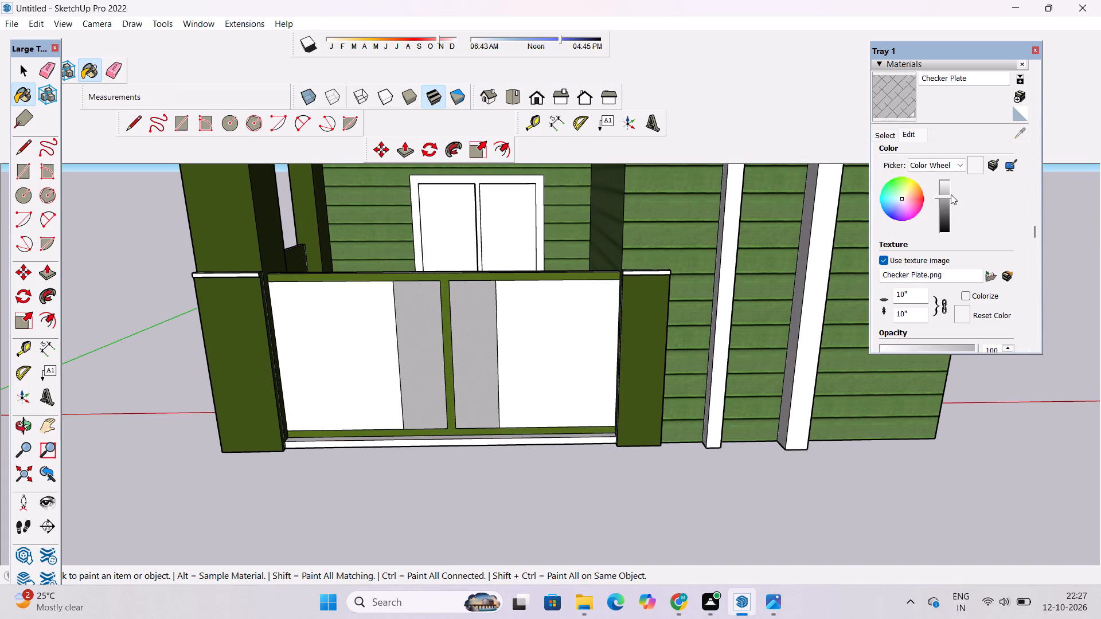
# Set the Checker Plate texture size to 10' so its pattern is larger on the narrow panels.
pyautogui.click(909, 314)
pyautogui.press('BackSpace')
pyautogui.press("'")
pyautogui.press('Return')
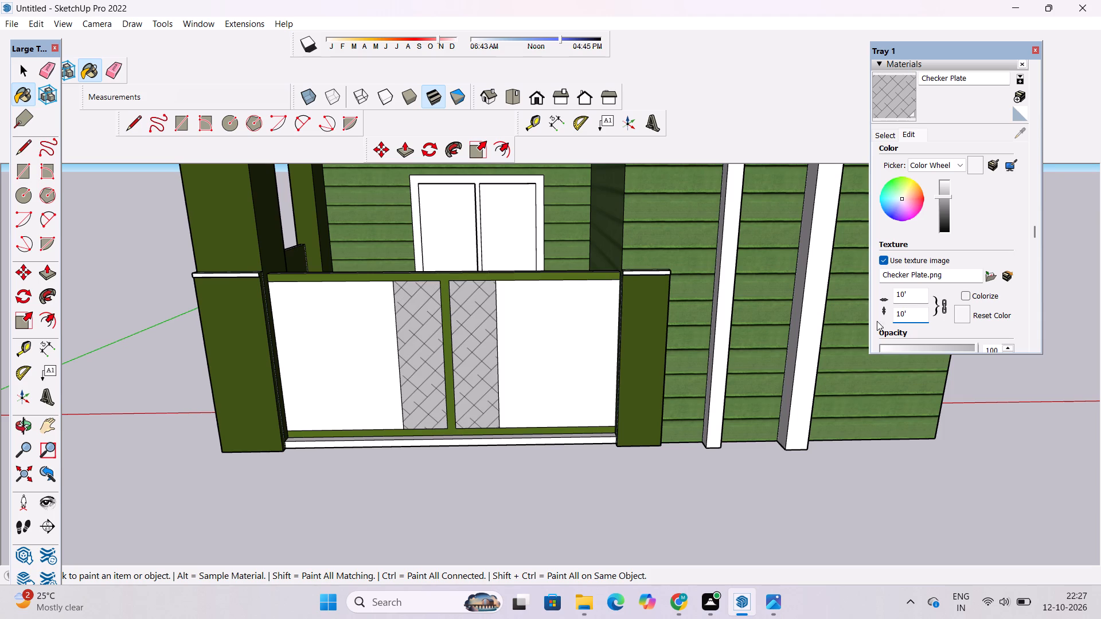
# Brighten the Checker Plate material to near white.
pyautogui.click(946, 200)
pyautogui.click(943, 185)
pyautogui.scroll(-1, 384, 367)
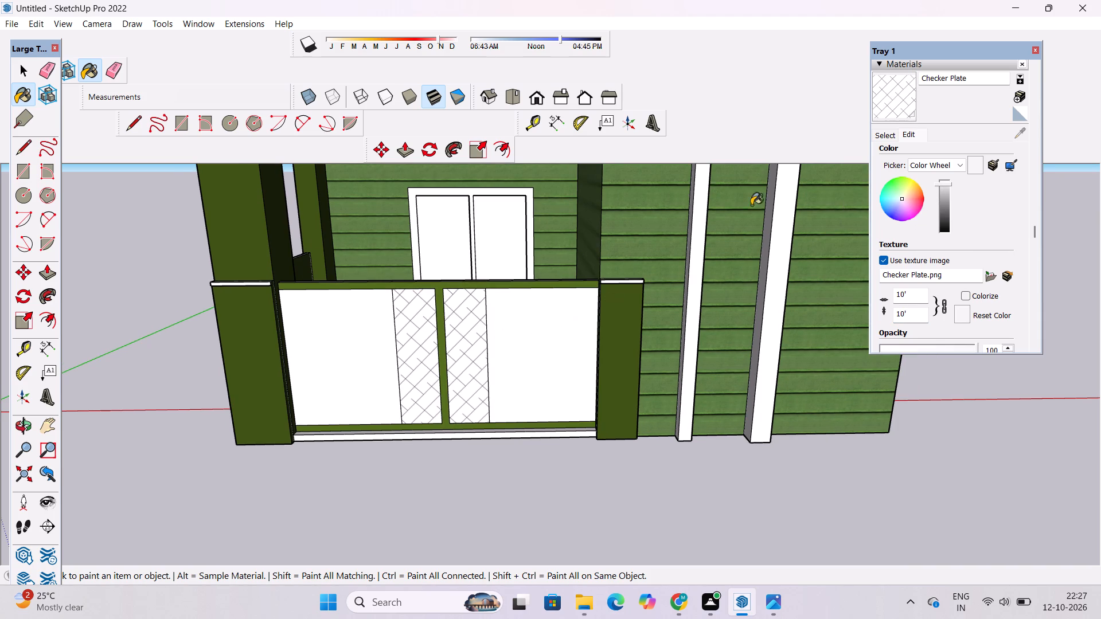
# Paint the front wall's two wide outer panels with Cladding Siding Tan from the Brick, Cladding and Siding collection.
pyautogui.click(880, 136)
pyautogui.click(925, 158)
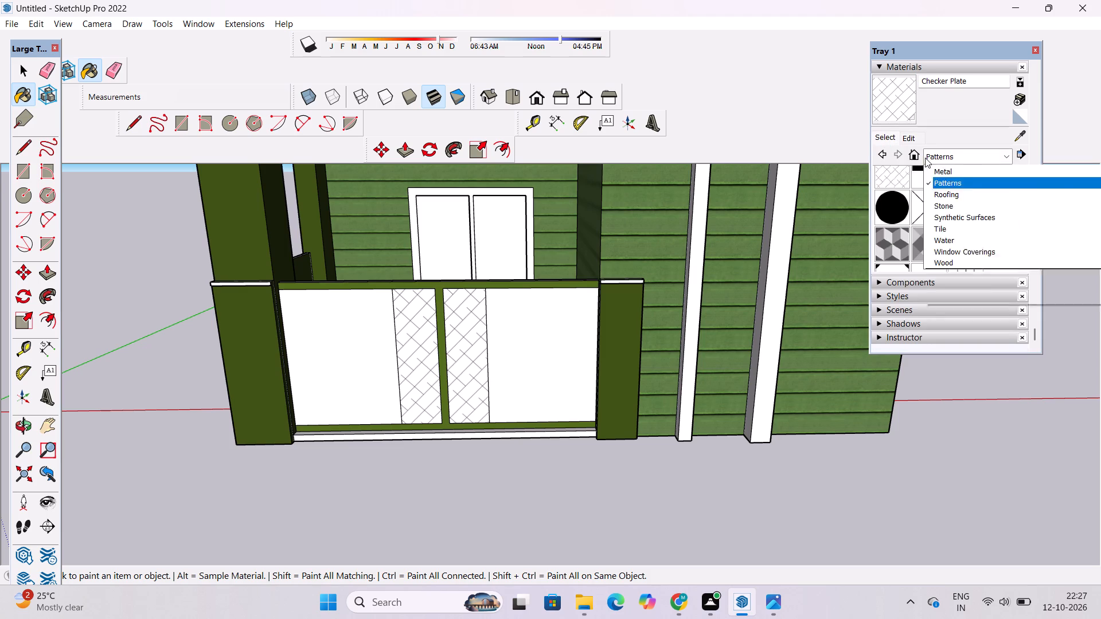
pyautogui.click(936, 182)
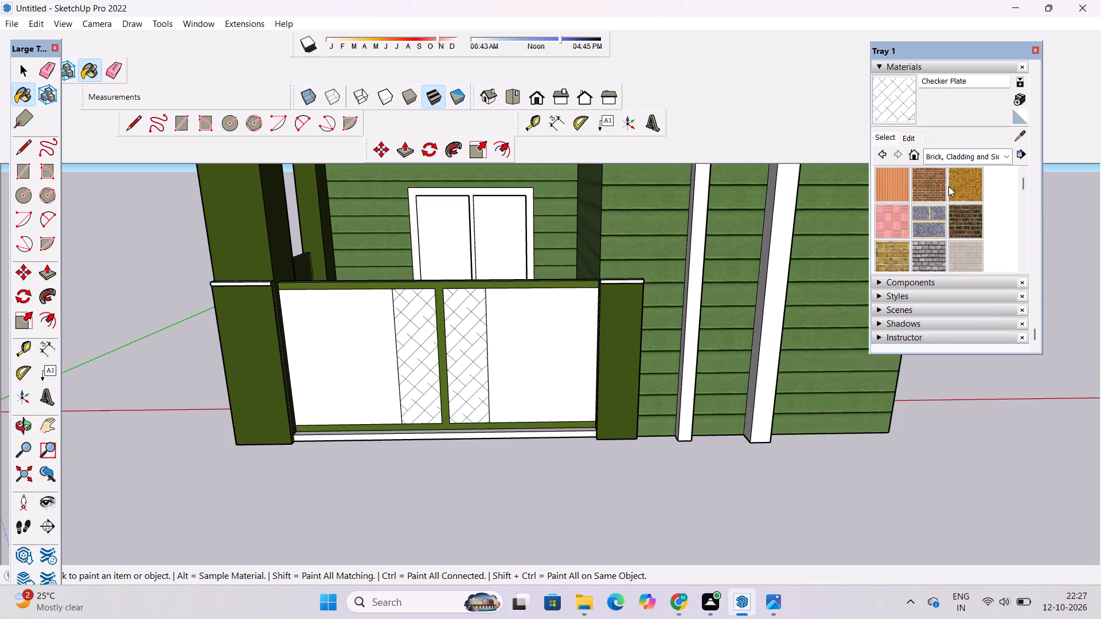
pyautogui.scroll(-1, 913, 210)
pyautogui.click(888, 235)
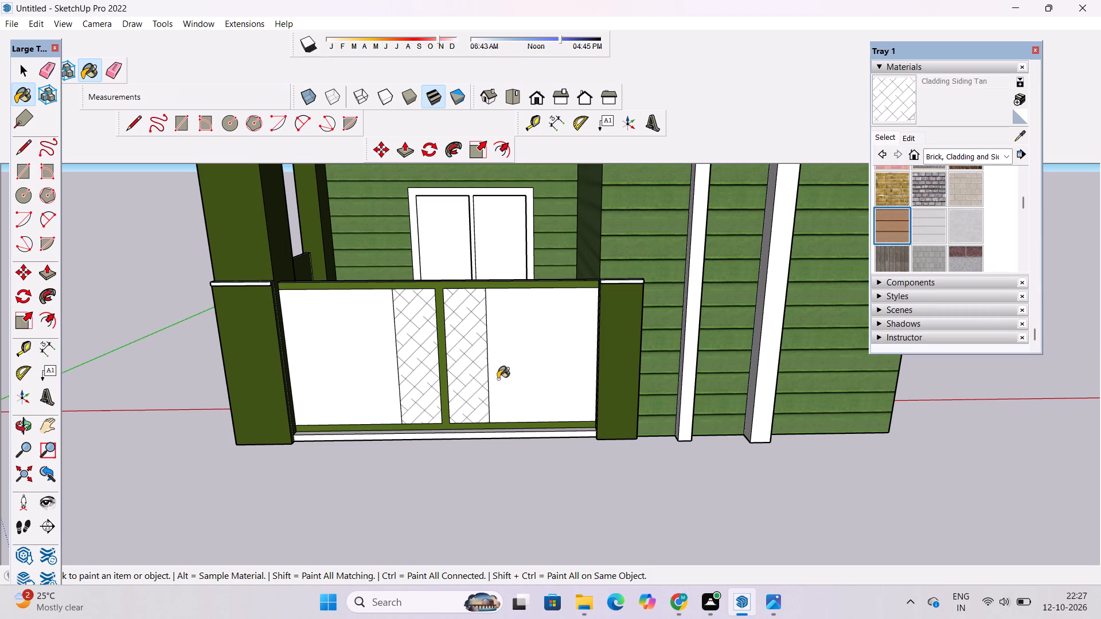
pyautogui.click(524, 359)
pyautogui.click(373, 381)
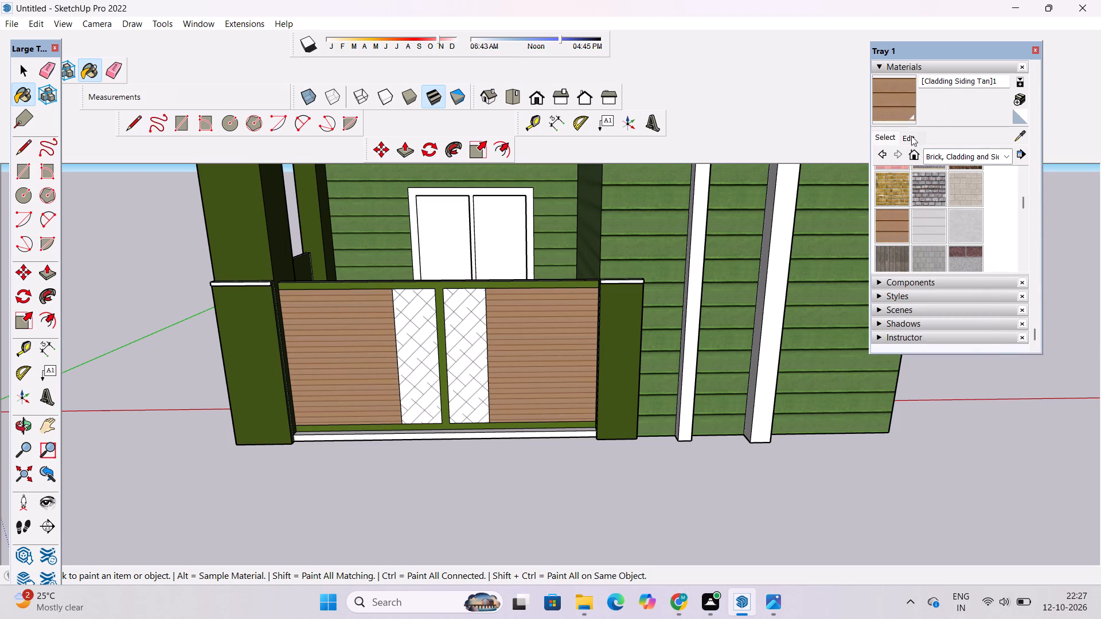
# Set the Cladding Siding Tan texture size to 10' so its boards are larger on the wide panels.
pyautogui.click(911, 135)
pyautogui.click(913, 316)
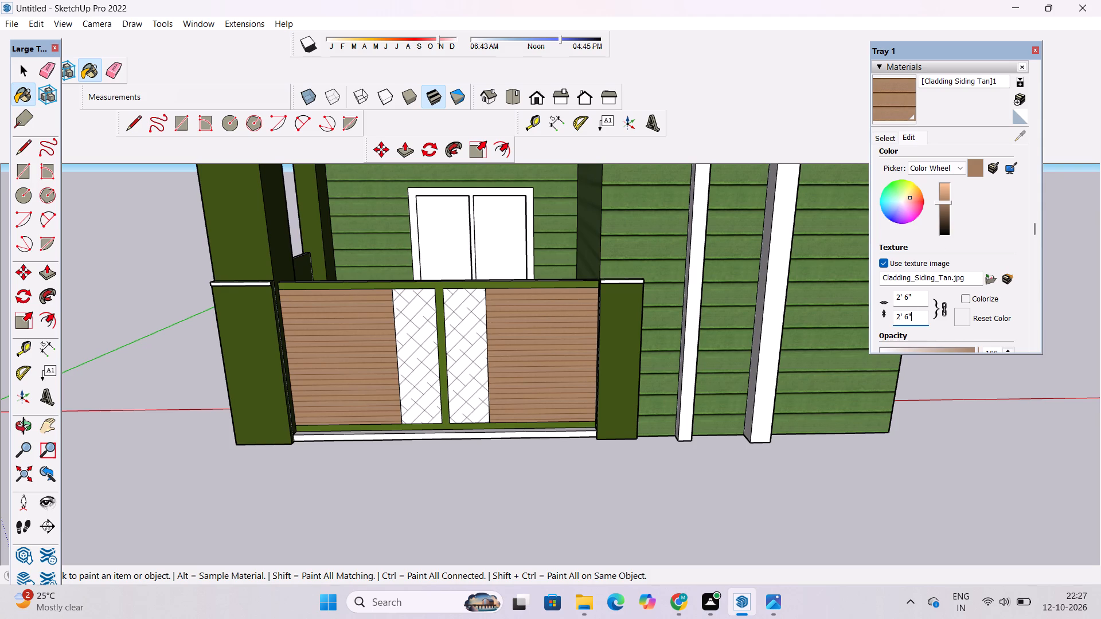
pyautogui.press('BackSpace')
pyautogui.press('BackSpace')
pyautogui.press('BackSpace')
pyautogui.press('BackSpace')
pyautogui.press('BackSpace')
pyautogui.press('BackSpace')
pyautogui.press('BackSpace')
pyautogui.press('BackSpace')
pyautogui.press('BackSpace')
pyautogui.press('BackSpace')
pyautogui.press('BackSpace')
pyautogui.press('BackSpace')
pyautogui.press('BackSpace')
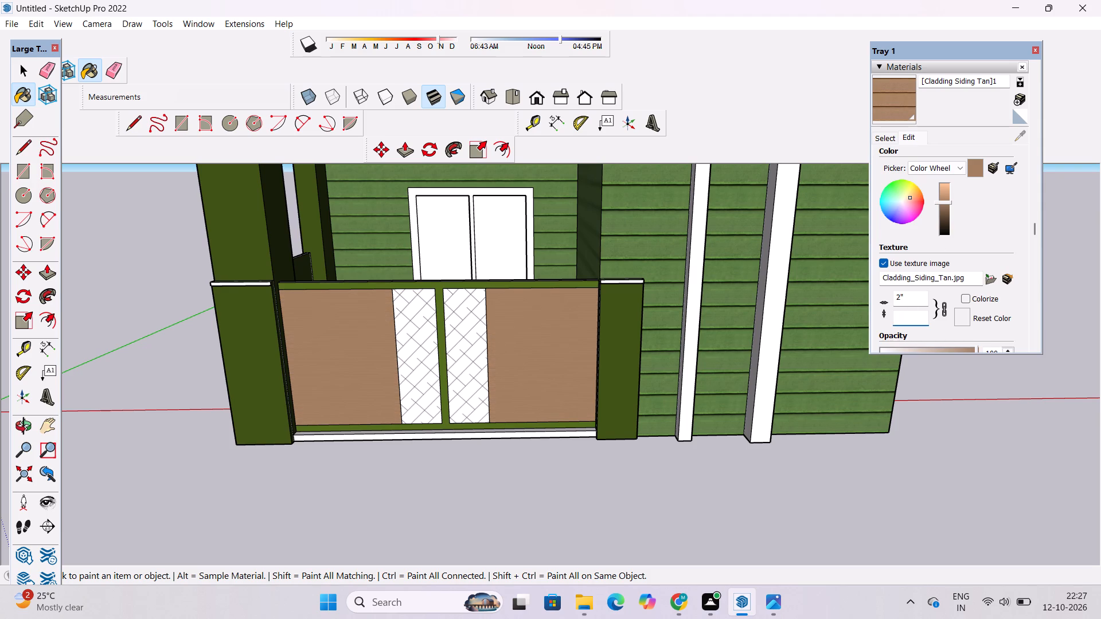
pyautogui.write("10'")
pyautogui.press('Return')
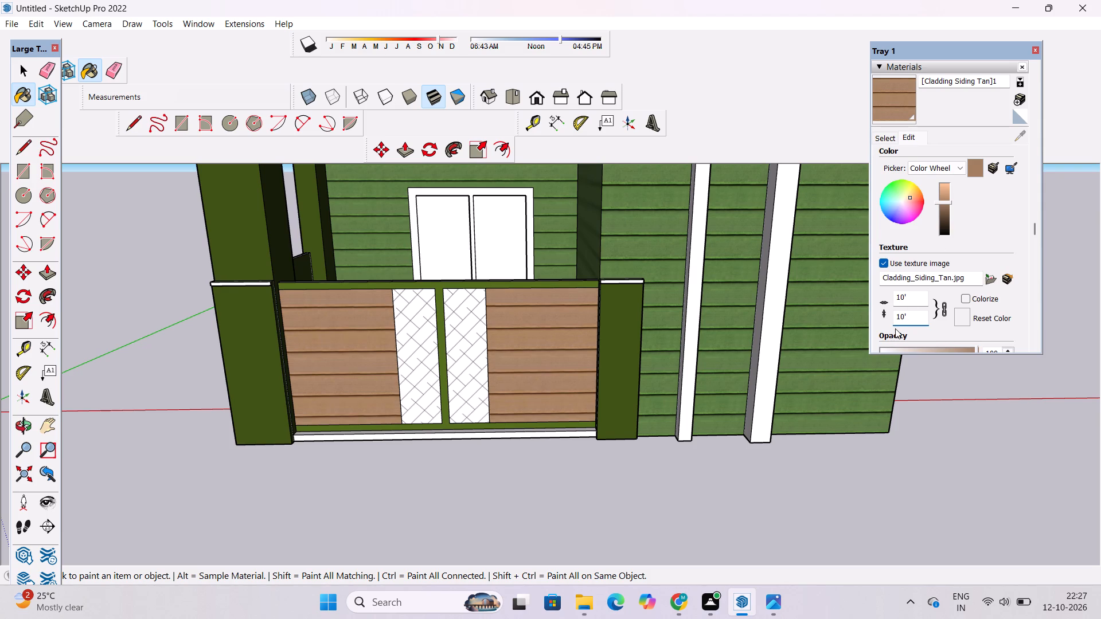
# Recolour the Cladding Siding Tan material to a dark orange-brown wood tone.
pyautogui.click(913, 192)
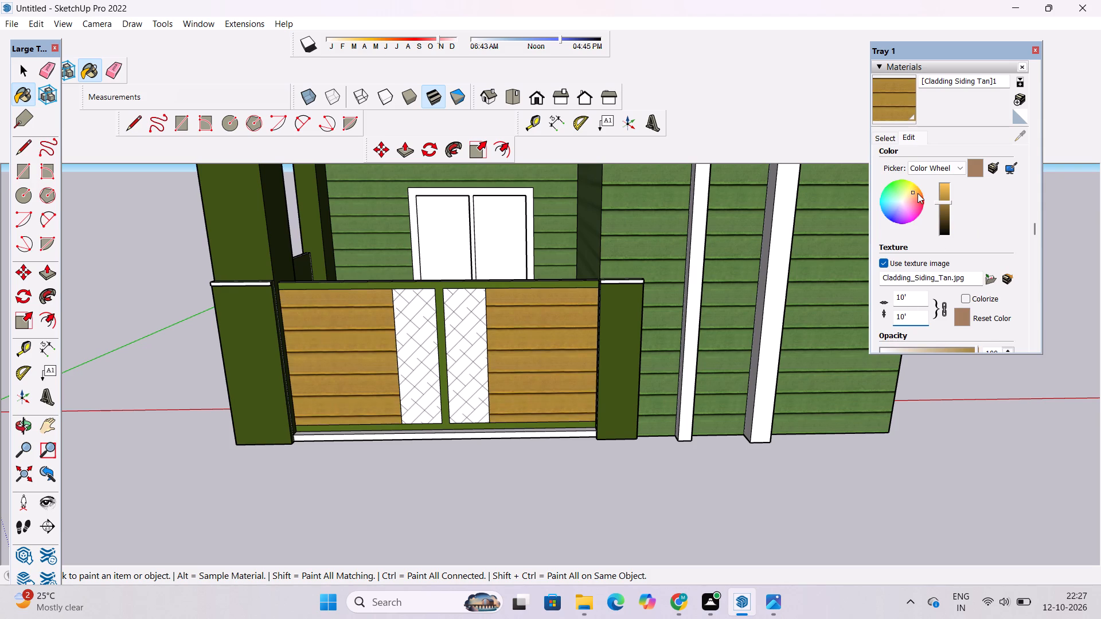
pyautogui.click(918, 194)
pyautogui.click(944, 213)
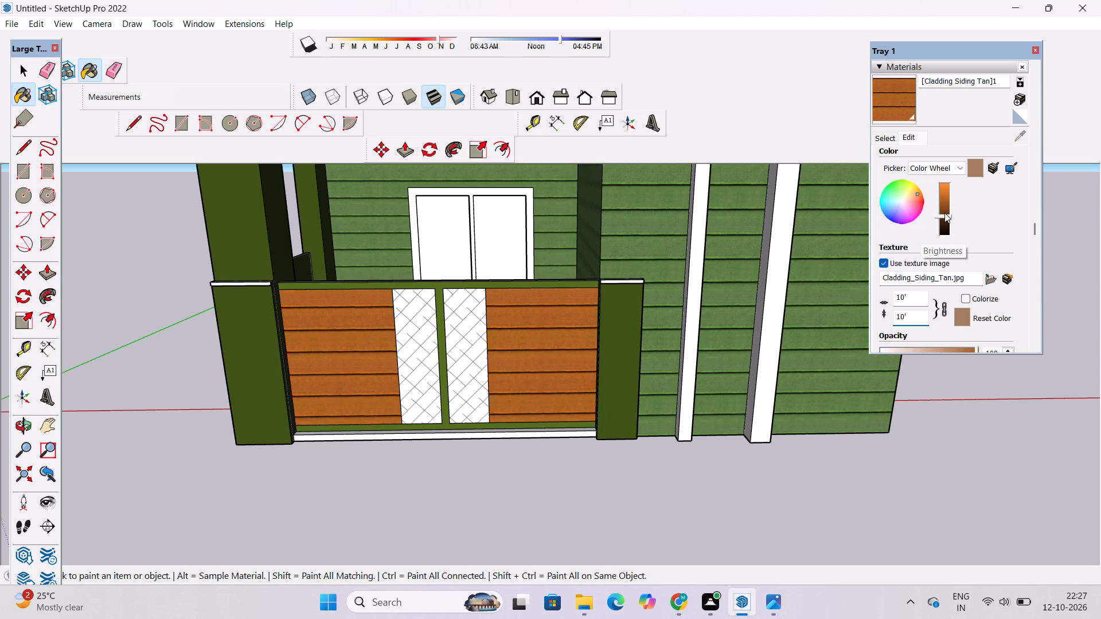
pyautogui.click(947, 209)
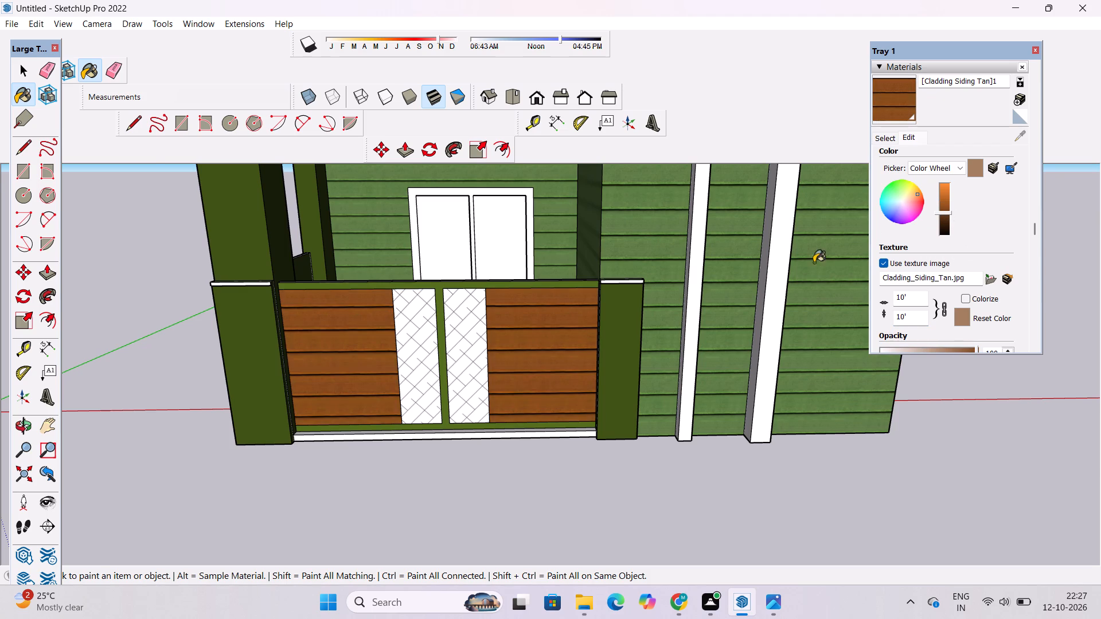
# Examine the whole house from above and from the front to review the painted wall and façade.
pyautogui.scroll(-10, 584, 306)
pyautogui.scroll(-5, 445, 305)
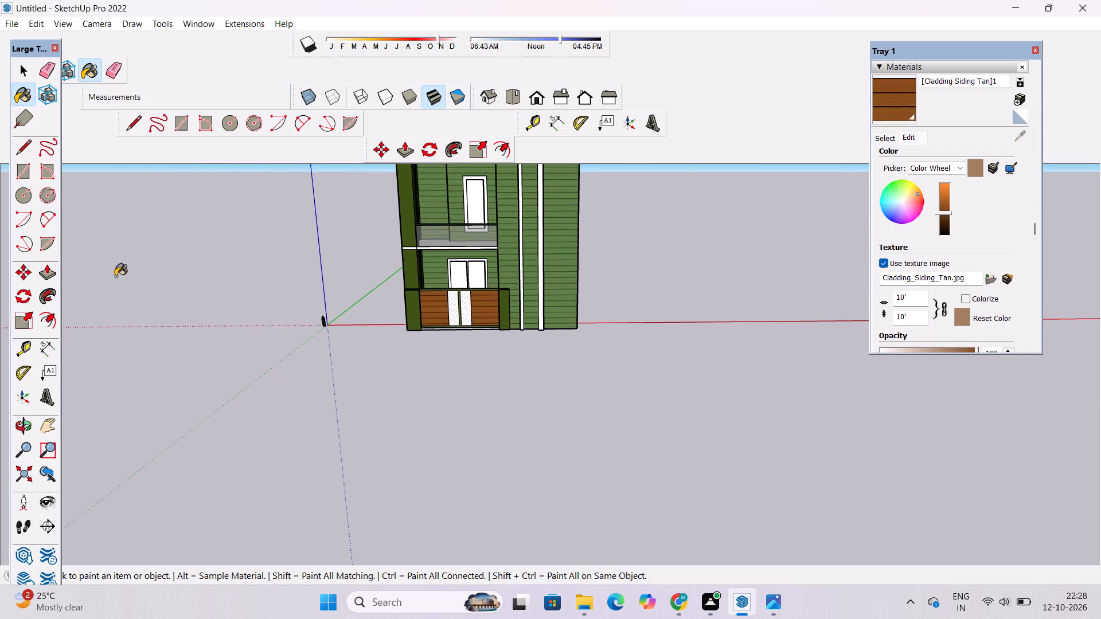
pyautogui.click(22, 424)
pyautogui.moveTo(335, 380); pyautogui.dragTo(352, 337)
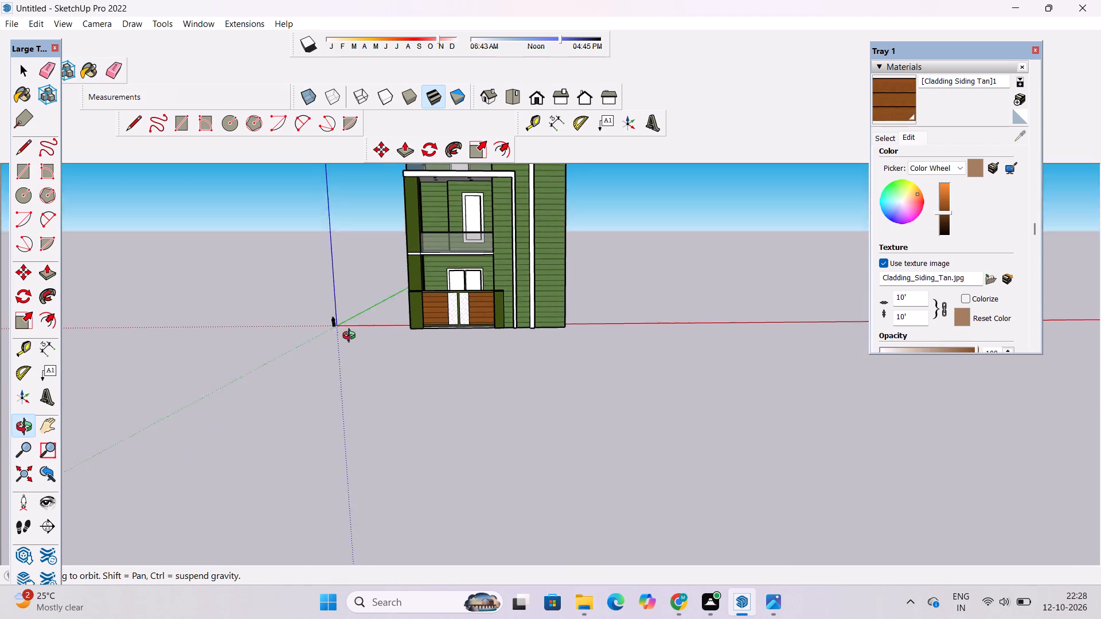
pyautogui.moveTo(352, 337); pyautogui.dragTo(353, 335)
pyautogui.scroll(-6, 440, 297)
pyautogui.scroll(11, 620, 253)
pyautogui.moveTo(411, 241); pyautogui.dragTo(377, 429)
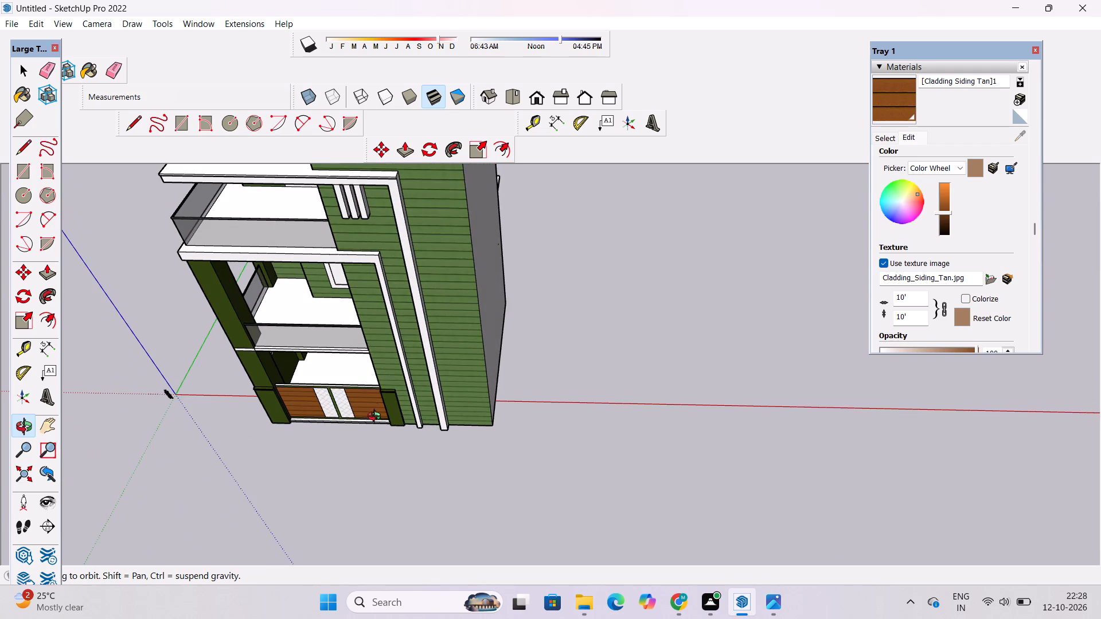
pyautogui.scroll(-6, 385, 396)
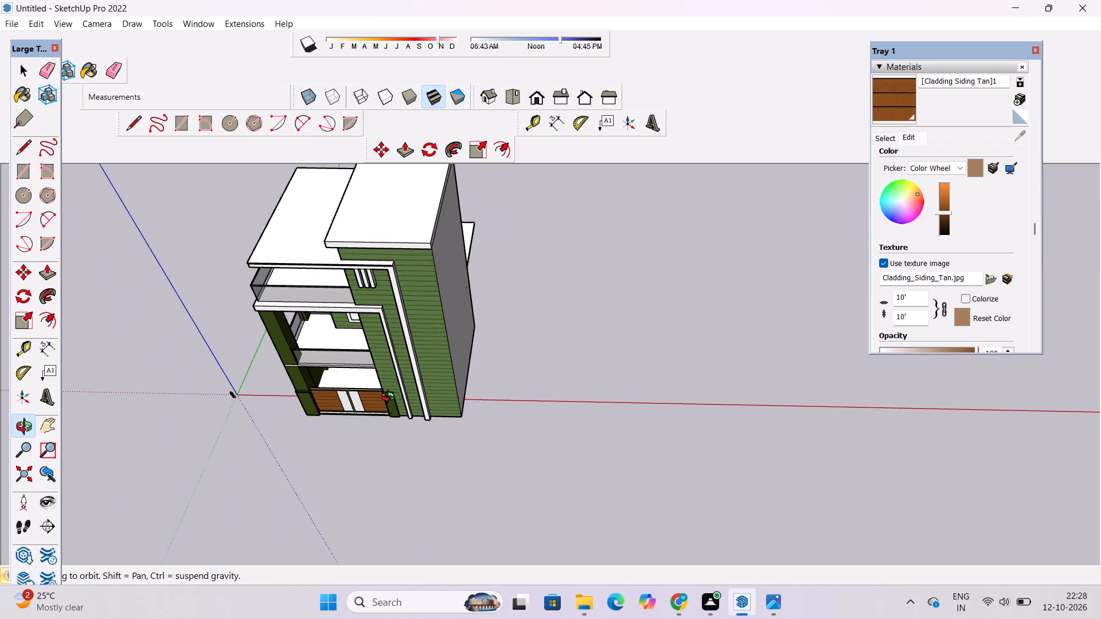
pyautogui.moveTo(358, 455); pyautogui.dragTo(318, 261)
pyautogui.keyDown('shift'); pyautogui.moveTo(274, 293); pyautogui.dragTo(327, 299); pyautogui.keyUp('shift')
pyautogui.moveTo(344, 363); pyautogui.dragTo(460, 363)
pyautogui.scroll(2, 450, 363)
pyautogui.keyDown('shift'); pyautogui.moveTo(451, 363); pyautogui.dragTo(440, 355); pyautogui.keyUp('shift')
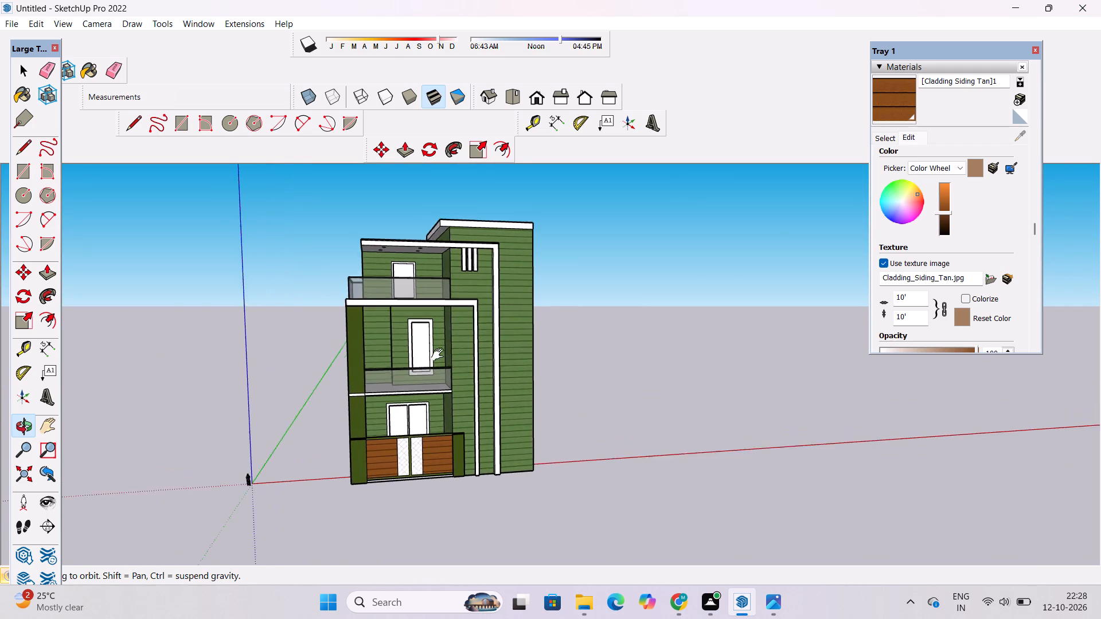
pyautogui.keyDown('shift'); pyautogui.moveTo(440, 355); pyautogui.dragTo(438, 352); pyautogui.keyUp('shift')
# Paint the ground-floor two-pane window frame with 0136_Charcoal from the Colors-Named collection.
pyautogui.click(888, 138)
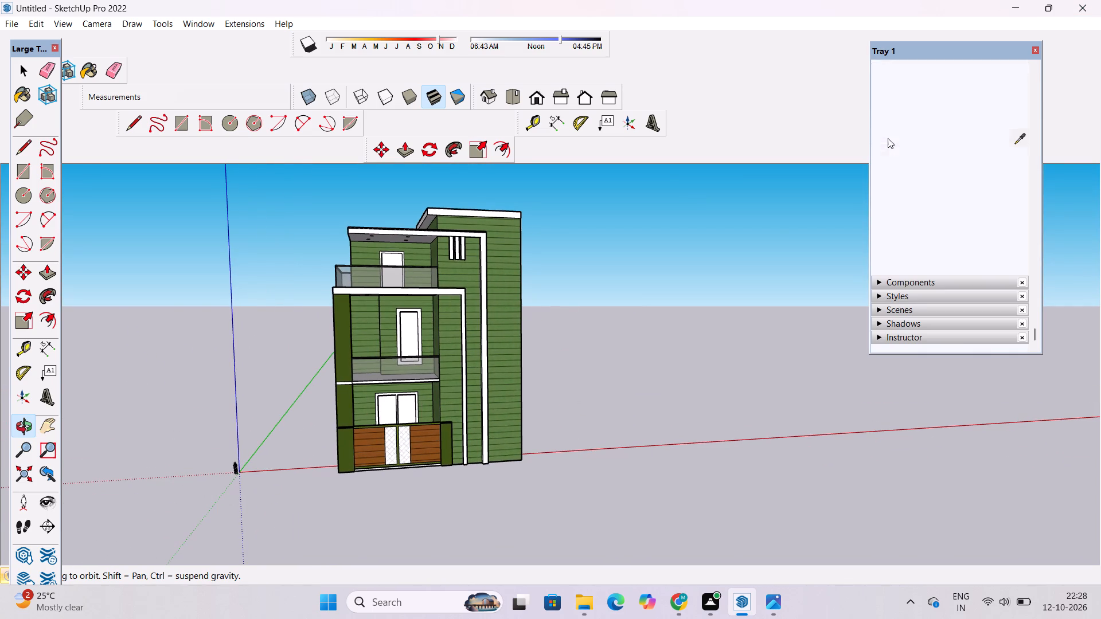
pyautogui.click(950, 158)
pyautogui.click(970, 214)
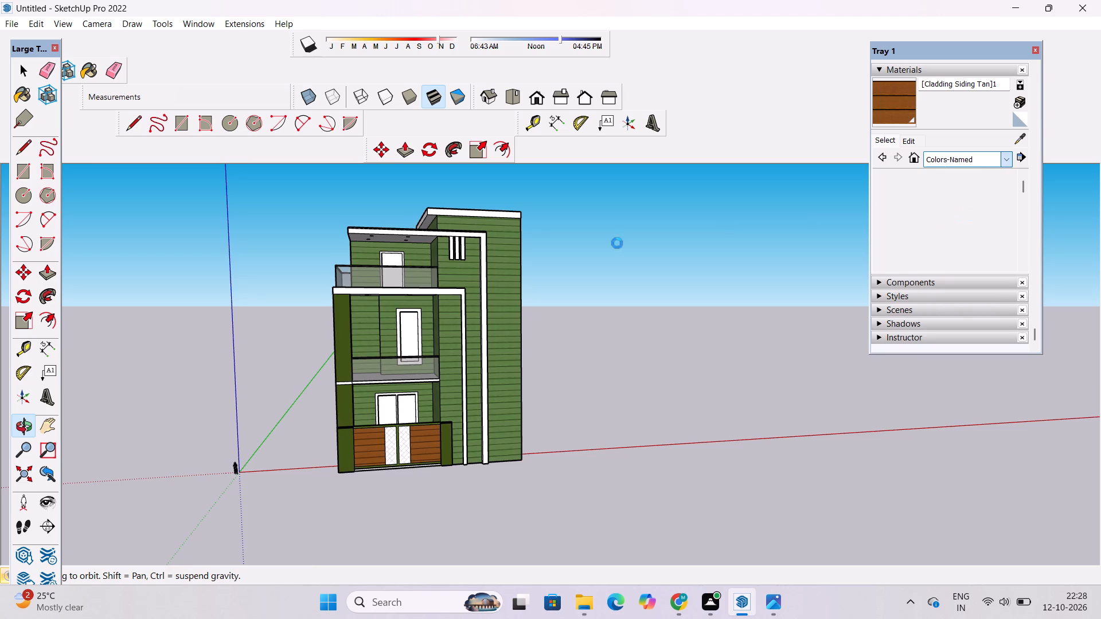
pyautogui.scroll(-4, 451, 271)
pyautogui.scroll(3, 560, 281)
pyautogui.moveTo(520, 295); pyautogui.dragTo(463, 301)
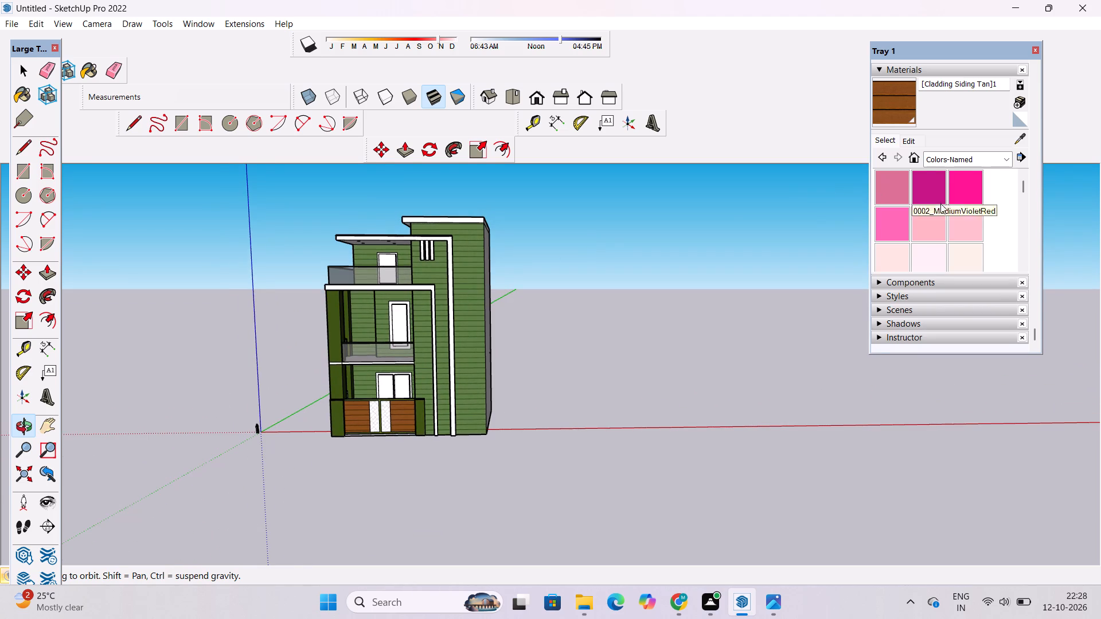
pyautogui.scroll(-16, 940, 204)
pyautogui.scroll(-5, 940, 205)
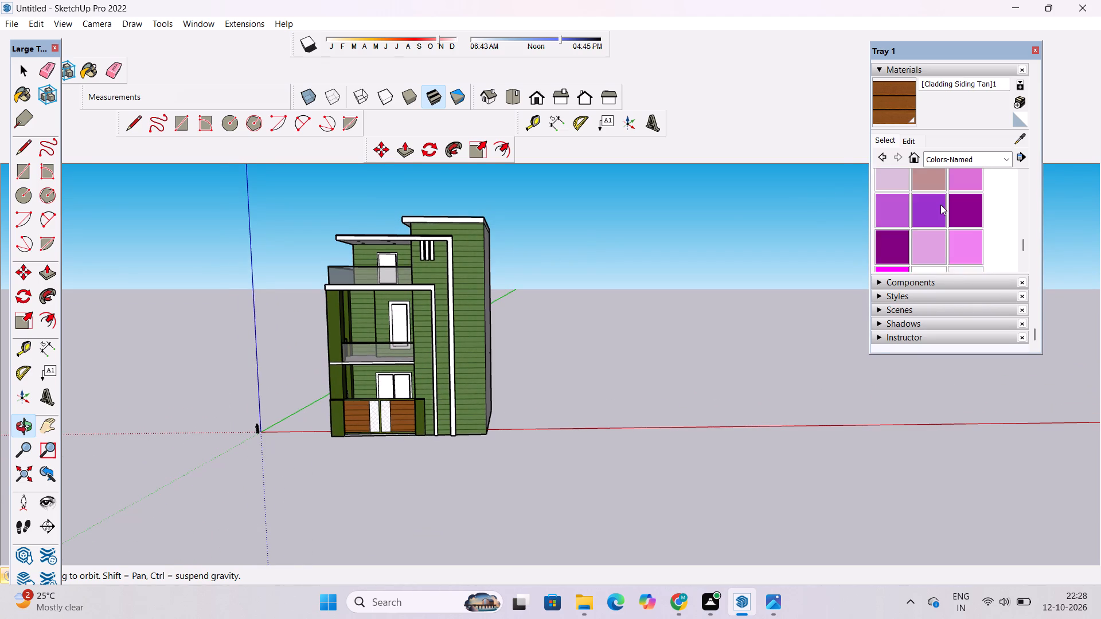
pyautogui.scroll(-5, 940, 206)
pyautogui.scroll(1, 888, 200)
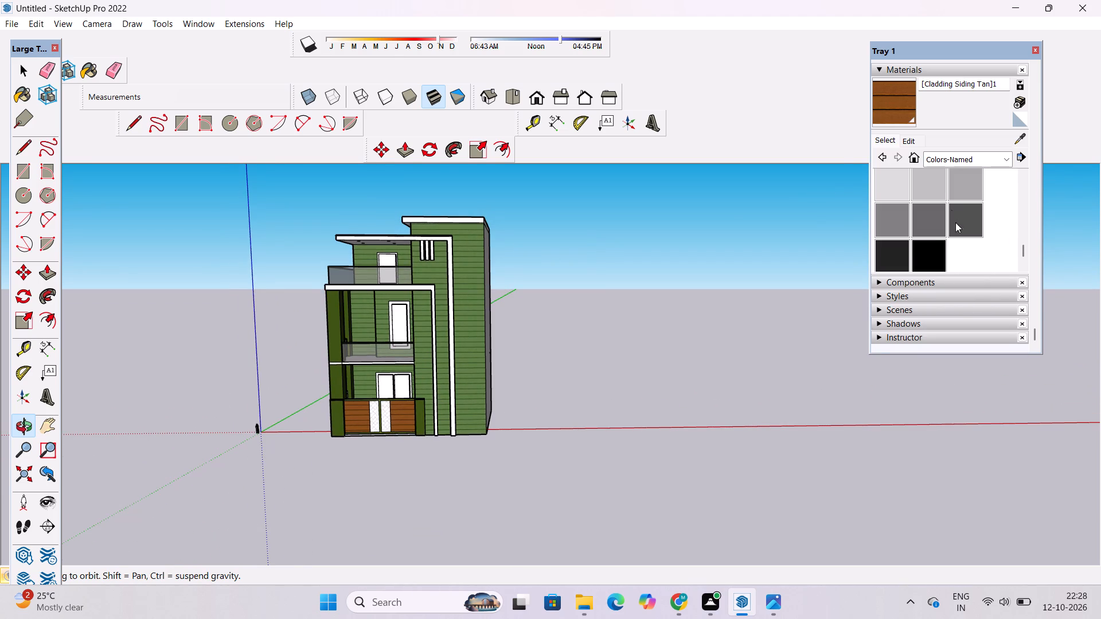
pyautogui.click(891, 253)
pyautogui.scroll(5, 392, 427)
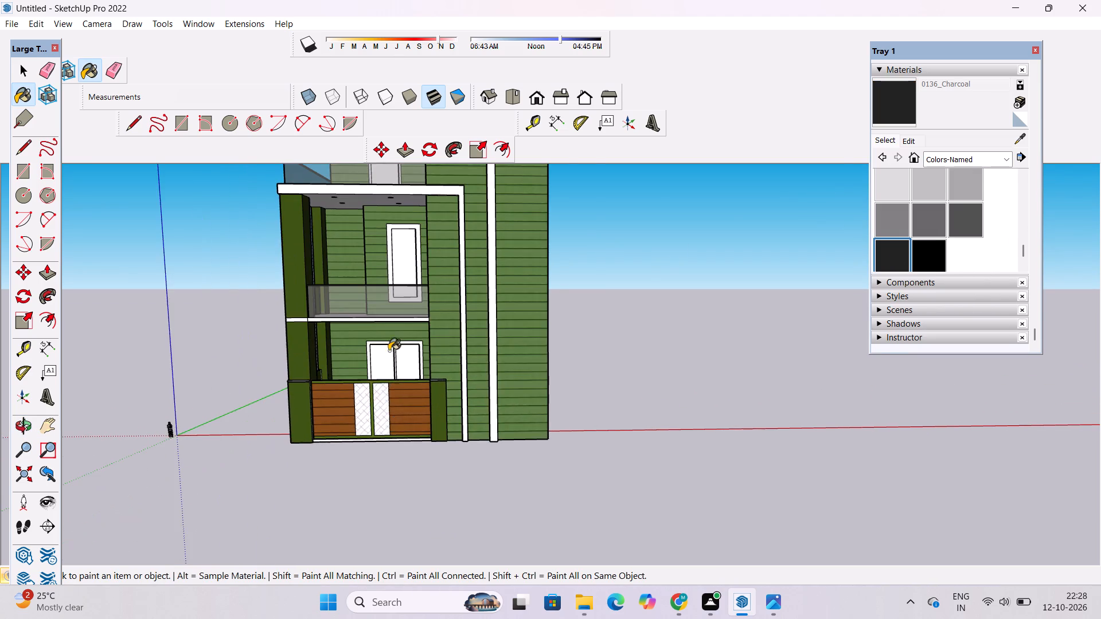
pyautogui.scroll(4, 389, 351)
pyautogui.scroll(-4, 380, 322)
pyautogui.scroll(19, 381, 352)
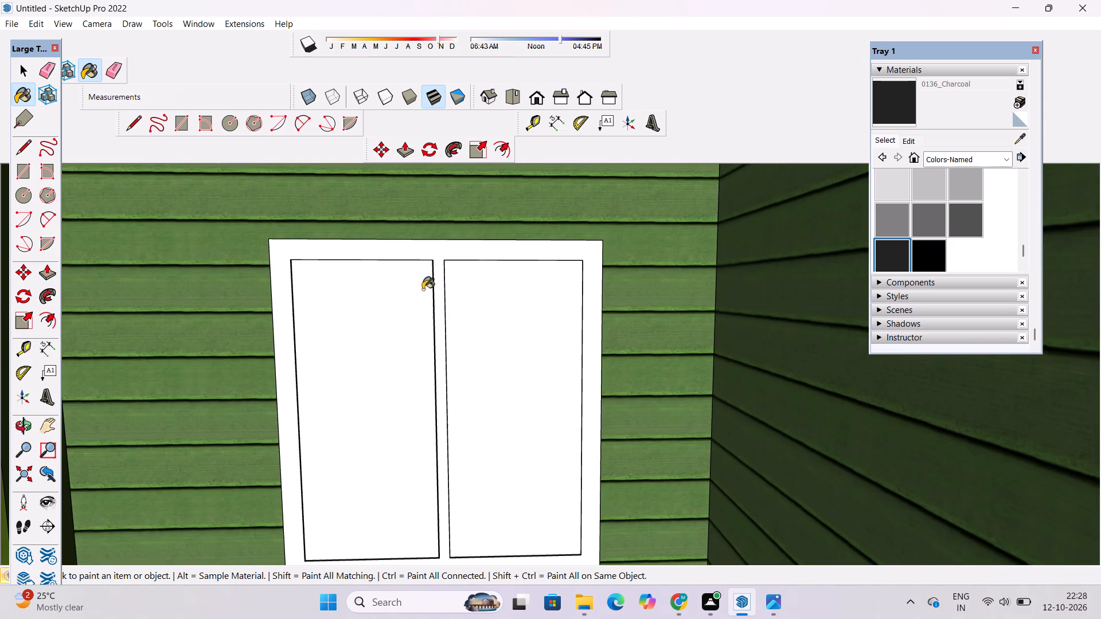
pyautogui.click(450, 249)
pyautogui.scroll(-11, 446, 288)
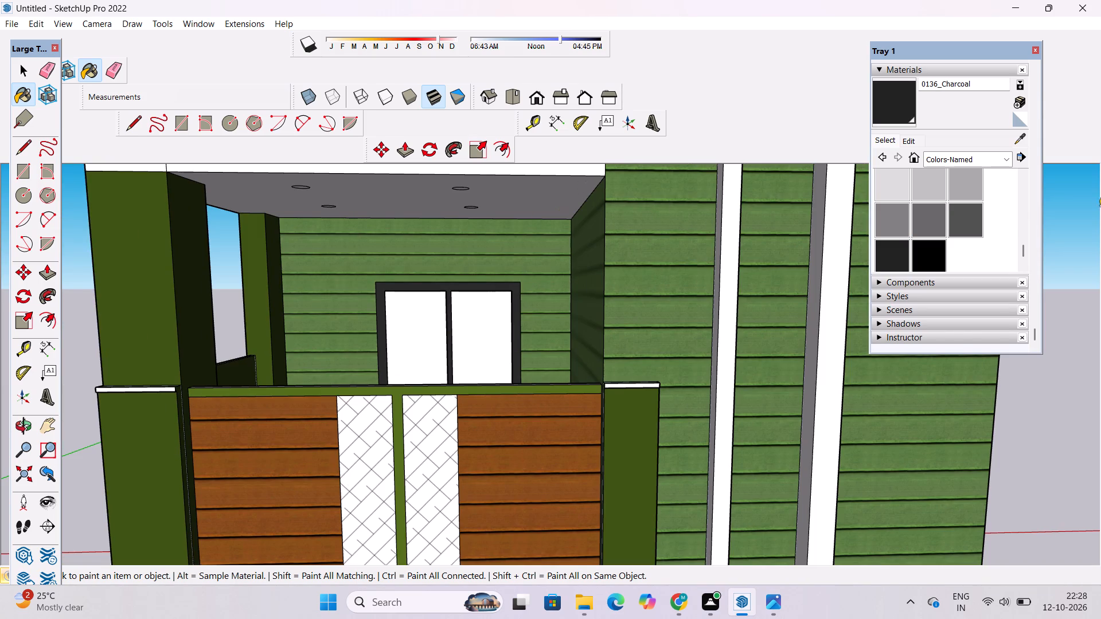
# Darken the 0136_Charcoal material to near black.
pyautogui.click(906, 142)
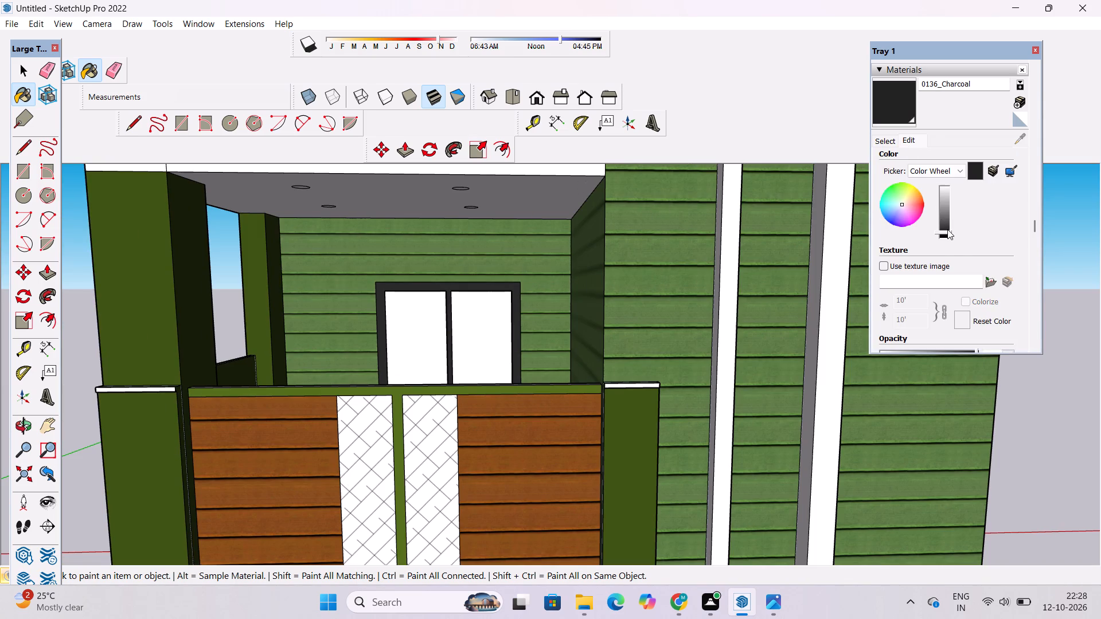
pyautogui.click(946, 232)
# Paint the single-pane frames behind the two upper balconies with the darkened 0136_Charcoal material.
pyautogui.scroll(-7, 530, 361)
pyautogui.scroll(-4, 501, 222)
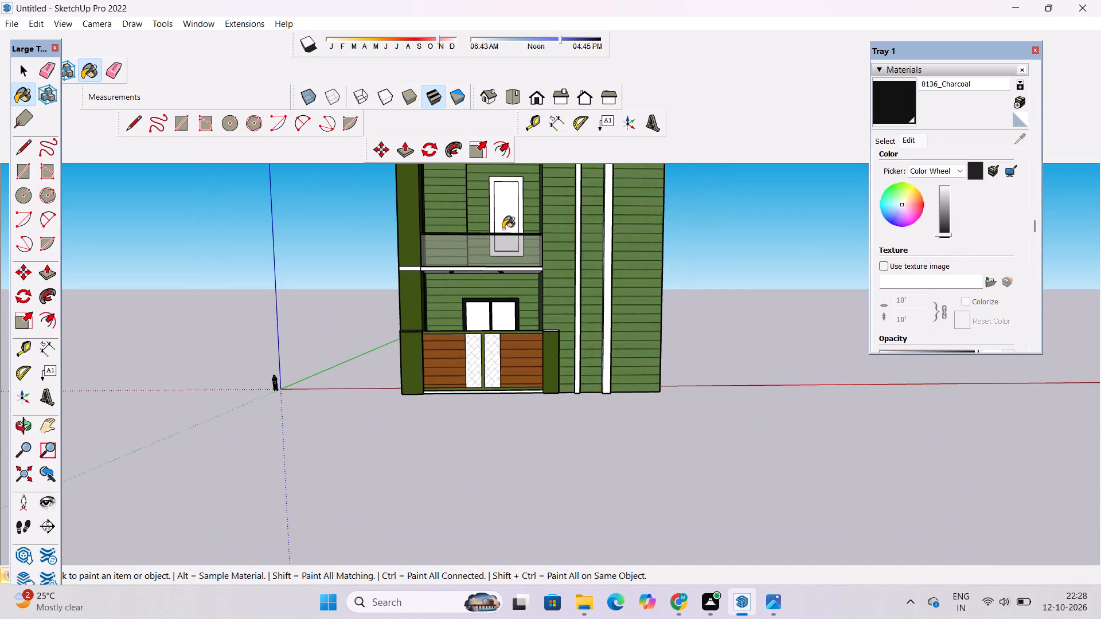
pyautogui.scroll(13, 513, 197)
pyautogui.click(540, 179)
pyautogui.scroll(-5, 498, 328)
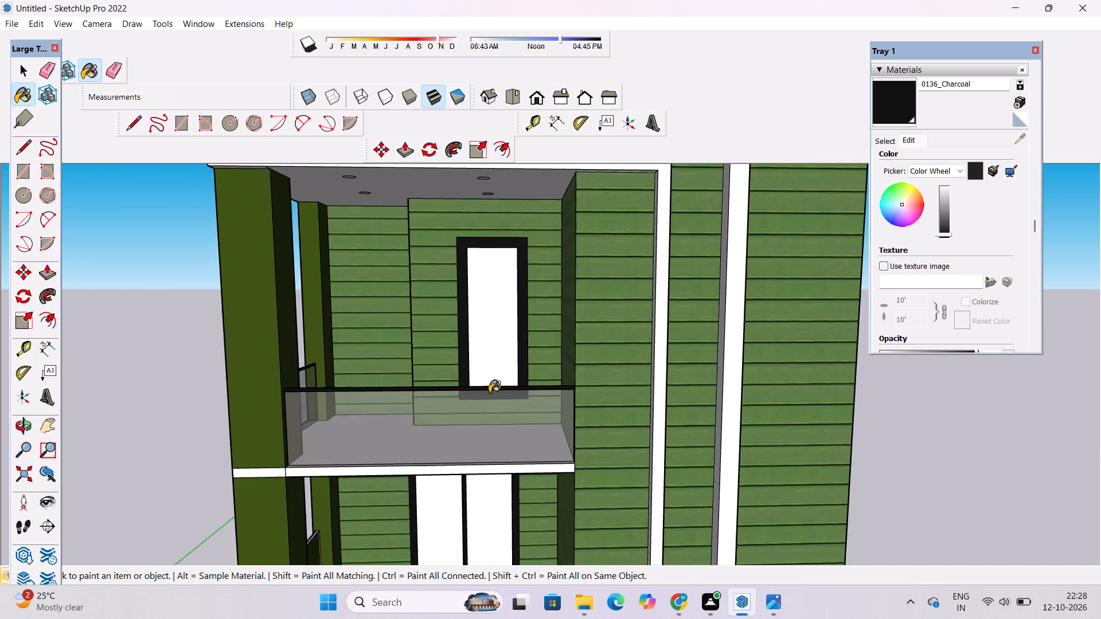
pyautogui.scroll(-10, 489, 393)
pyautogui.scroll(16, 467, 236)
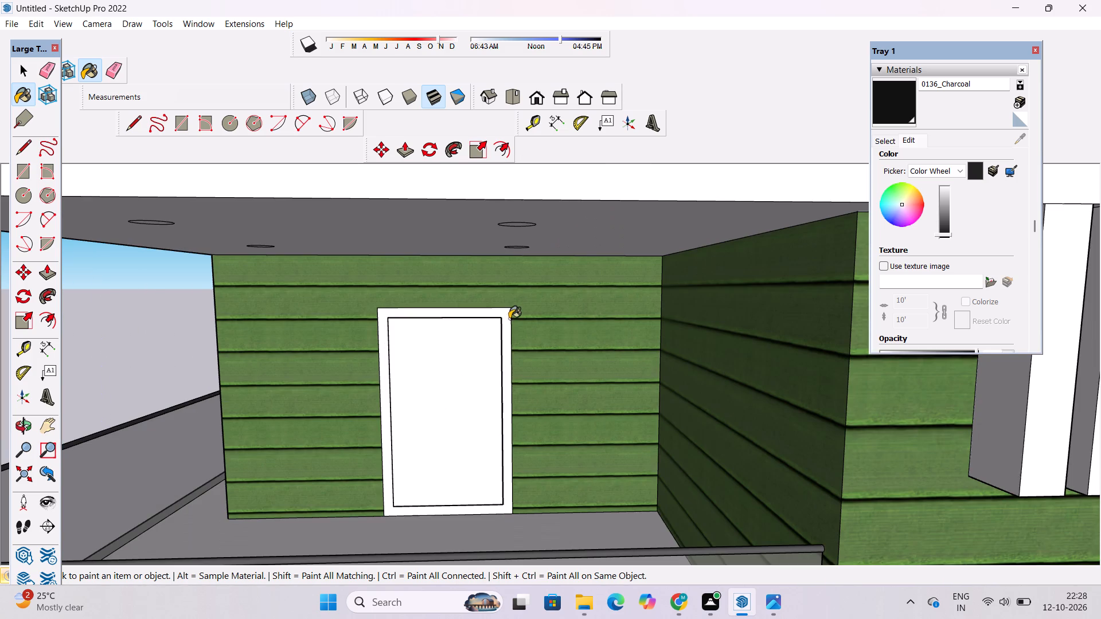
pyautogui.click(507, 320)
pyautogui.scroll(-7, 457, 289)
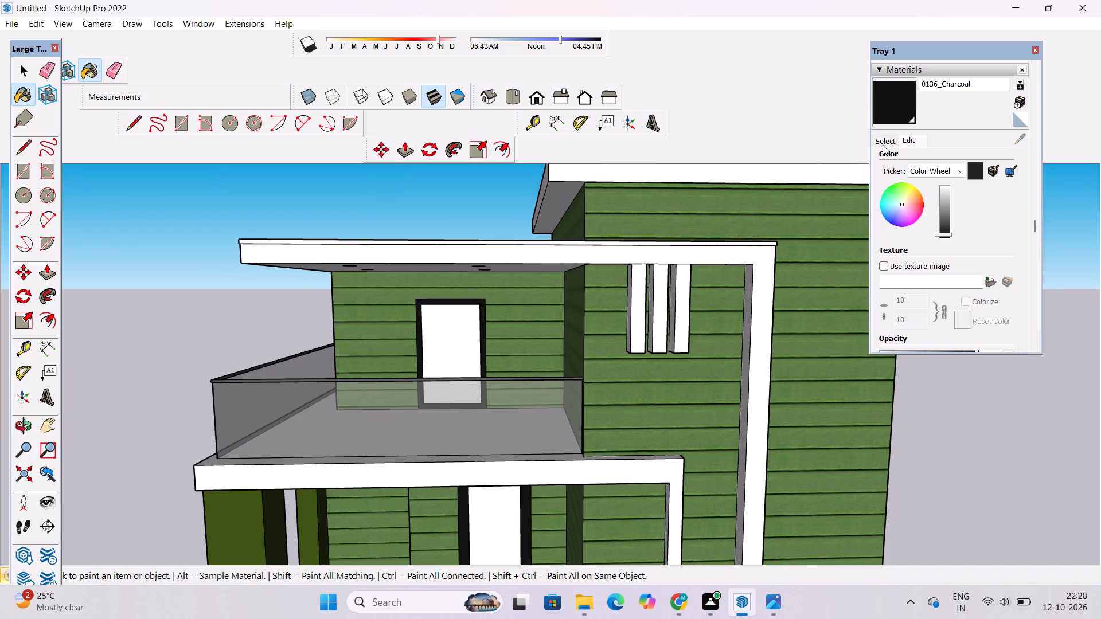
# Paint the glass panes on all three floors with Translucent Glass Gray from the Glass and Mirrors collection.
pyautogui.click(883, 145)
pyautogui.click(934, 161)
pyautogui.click(970, 234)
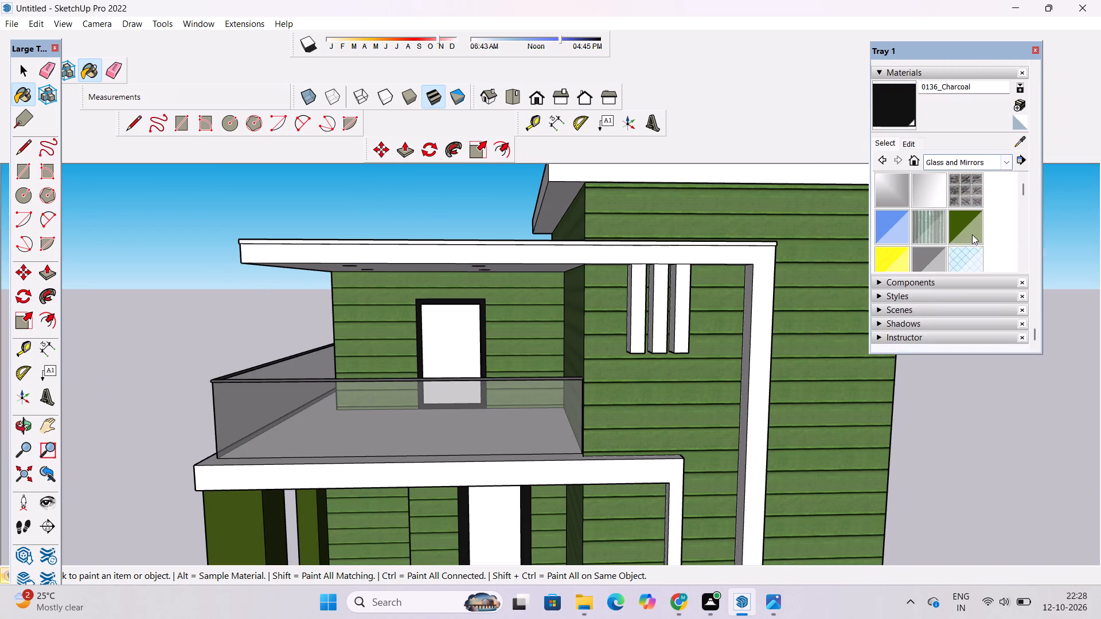
pyautogui.scroll(-1, 940, 246)
pyautogui.click(927, 198)
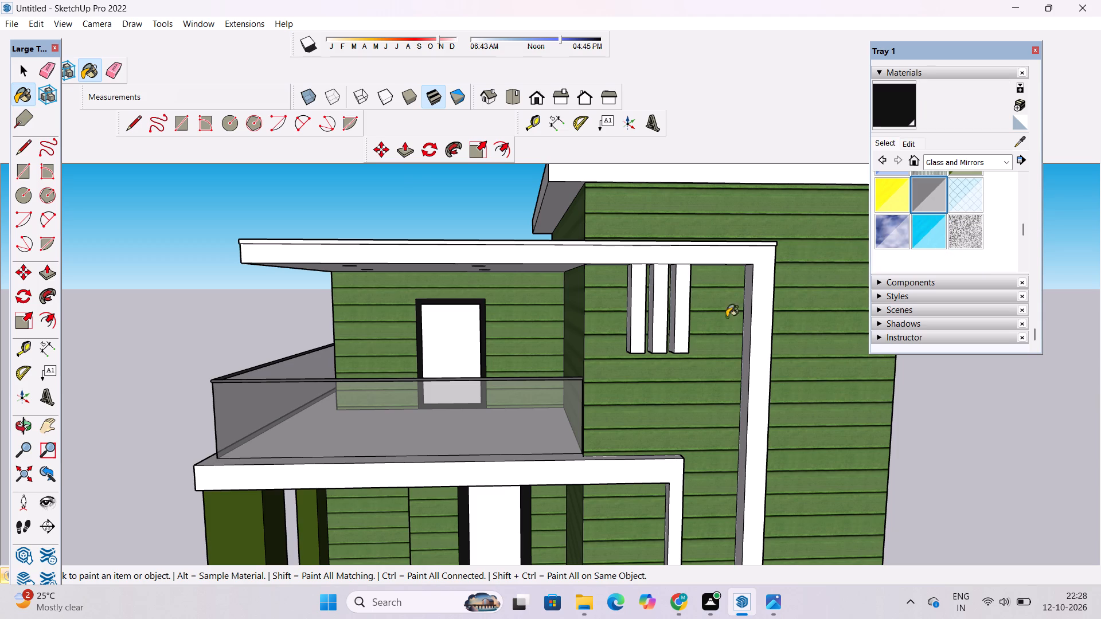
pyautogui.click(432, 336)
pyautogui.scroll(-6, 491, 281)
pyautogui.scroll(6, 532, 460)
pyautogui.click(450, 418)
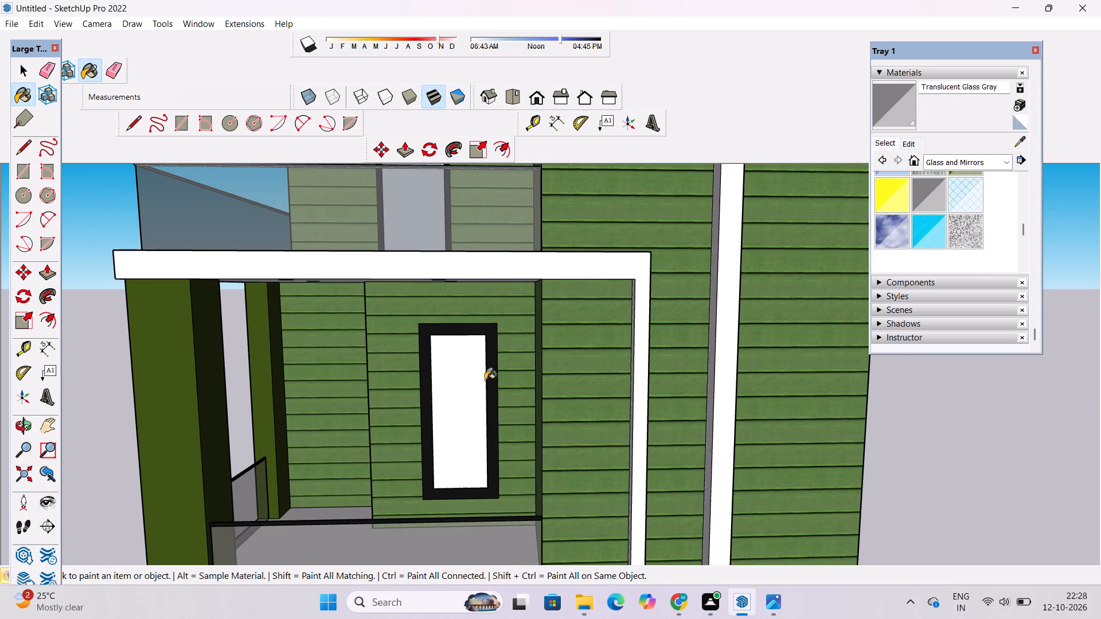
pyautogui.scroll(-10, 528, 226)
pyautogui.scroll(5, 494, 442)
pyautogui.click(510, 425)
pyautogui.click(436, 418)
# Examine the front façade and the undersides of the balcony slabs from different angles.
pyautogui.scroll(-2, 498, 336)
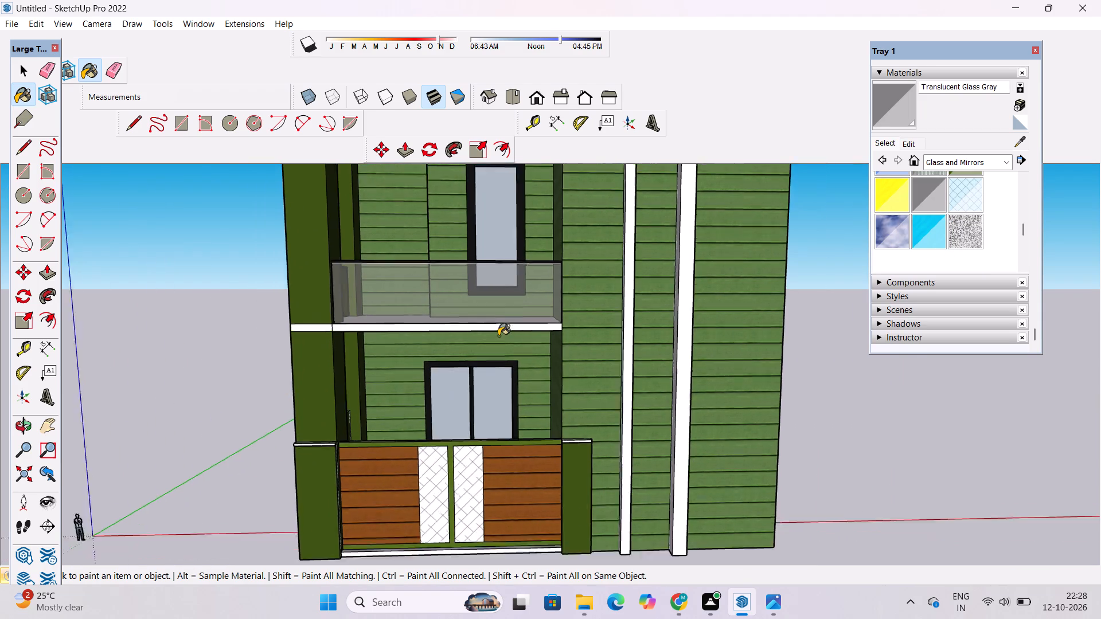
pyautogui.scroll(-3, 498, 336)
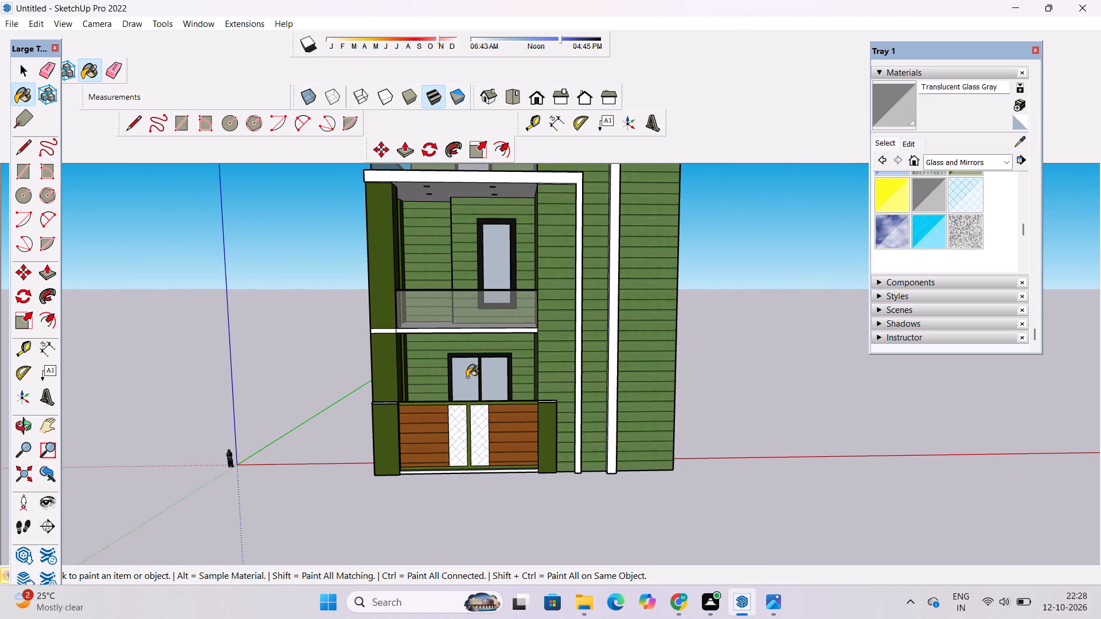
pyautogui.press('o')
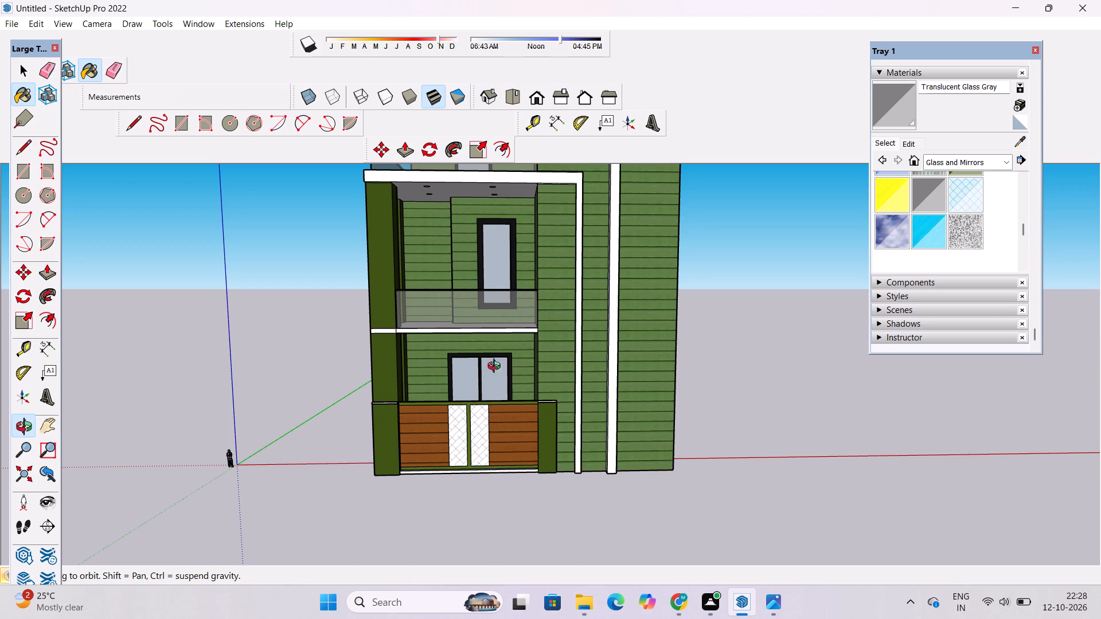
pyautogui.scroll(-4, 513, 298)
pyautogui.moveTo(594, 275); pyautogui.dragTo(495, 254)
pyautogui.moveTo(481, 294); pyautogui.dragTo(512, 146)
pyautogui.scroll(4, 533, 232)
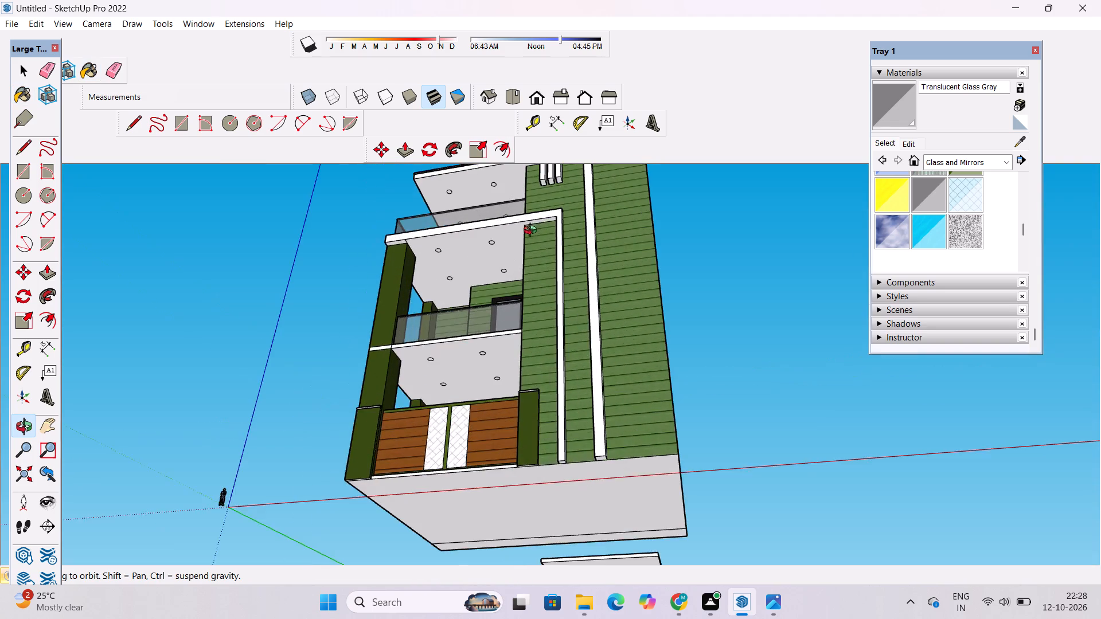
pyautogui.moveTo(494, 257); pyautogui.dragTo(569, 319)
pyautogui.keyDown('shift'); pyautogui.moveTo(551, 348); pyautogui.dragTo(549, 311); pyautogui.keyUp('shift')
pyautogui.moveTo(529, 319); pyautogui.dragTo(523, 382)
pyautogui.moveTo(517, 386); pyautogui.dragTo(538, 325)
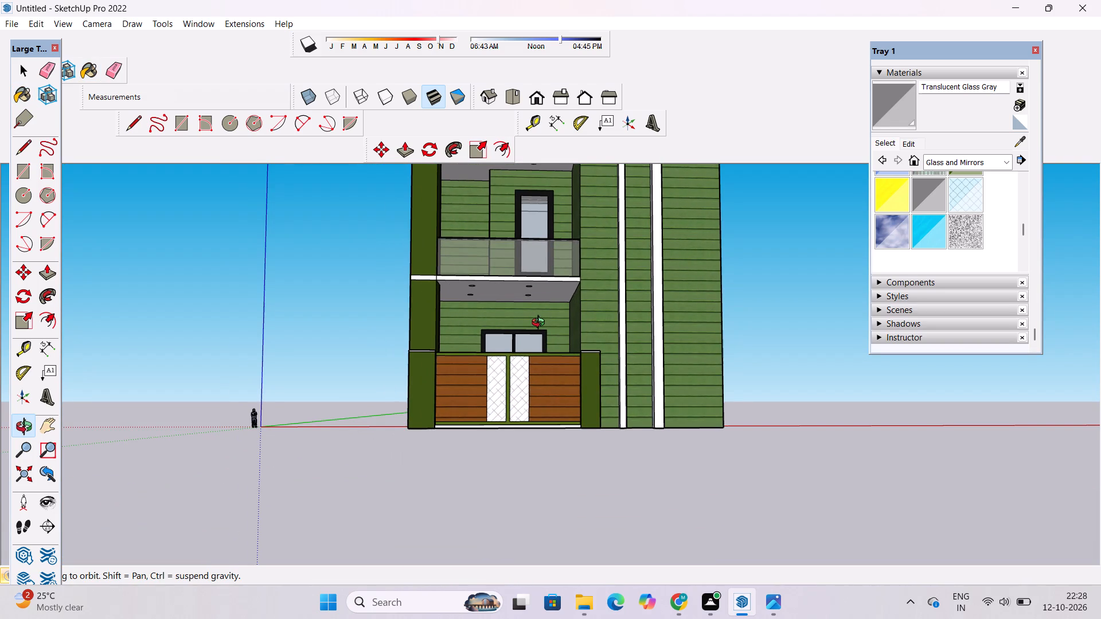
pyautogui.scroll(-1, 541, 324)
pyautogui.keyDown('shift'); pyautogui.moveTo(531, 334); pyautogui.dragTo(538, 315); pyautogui.keyUp('shift')
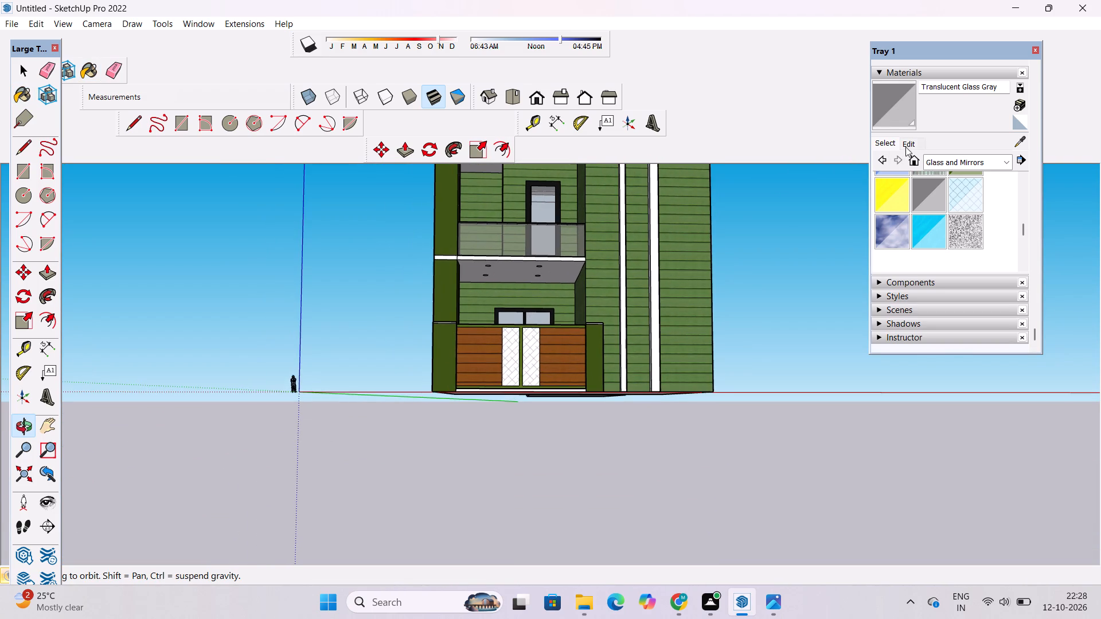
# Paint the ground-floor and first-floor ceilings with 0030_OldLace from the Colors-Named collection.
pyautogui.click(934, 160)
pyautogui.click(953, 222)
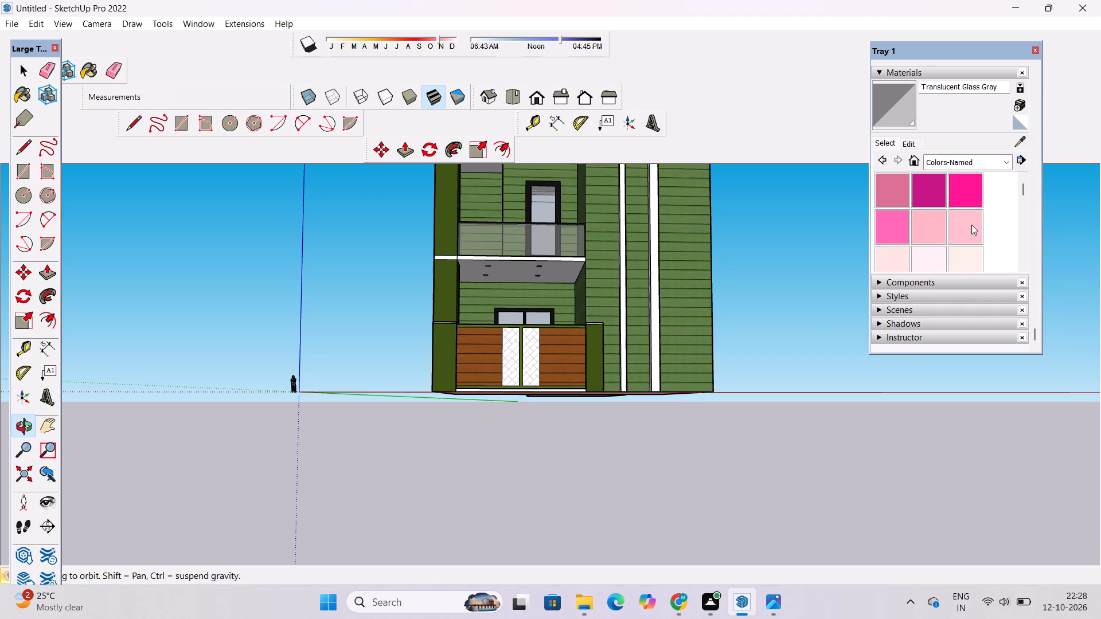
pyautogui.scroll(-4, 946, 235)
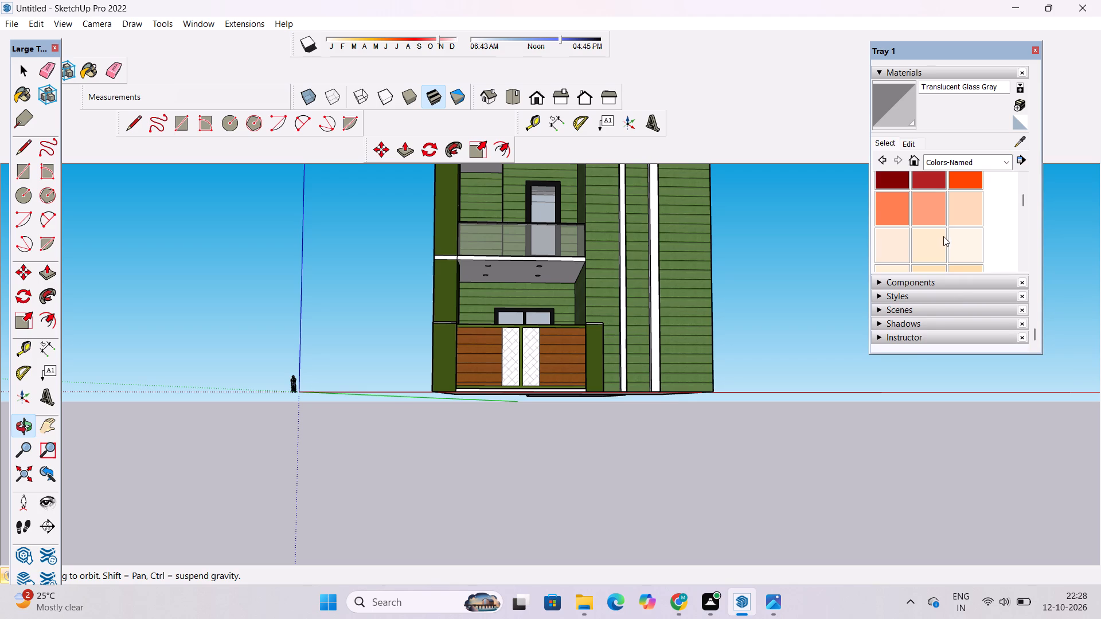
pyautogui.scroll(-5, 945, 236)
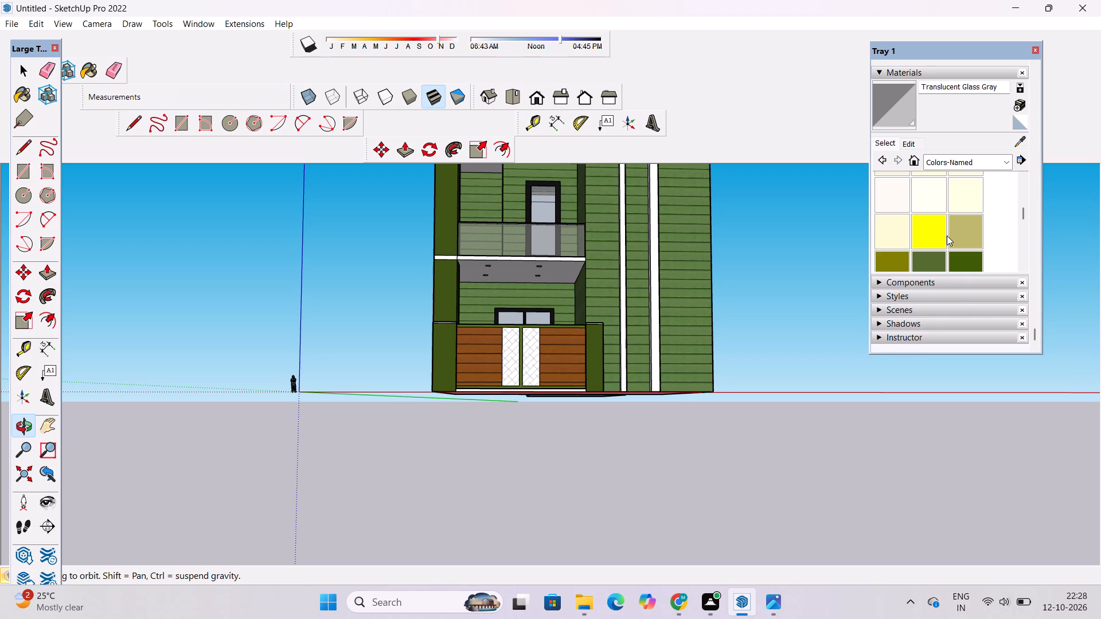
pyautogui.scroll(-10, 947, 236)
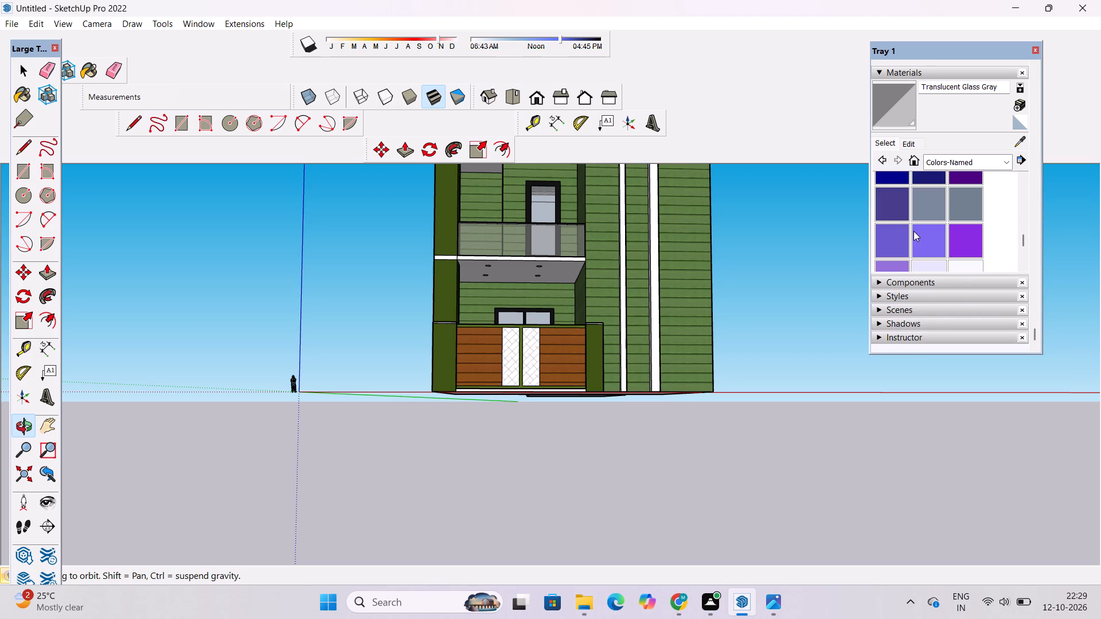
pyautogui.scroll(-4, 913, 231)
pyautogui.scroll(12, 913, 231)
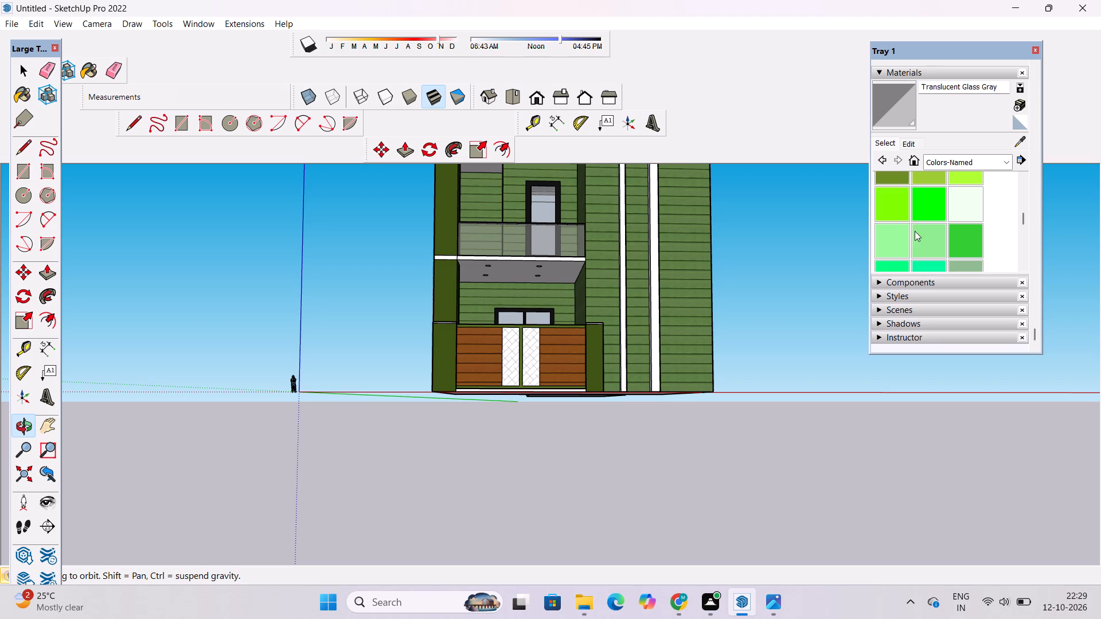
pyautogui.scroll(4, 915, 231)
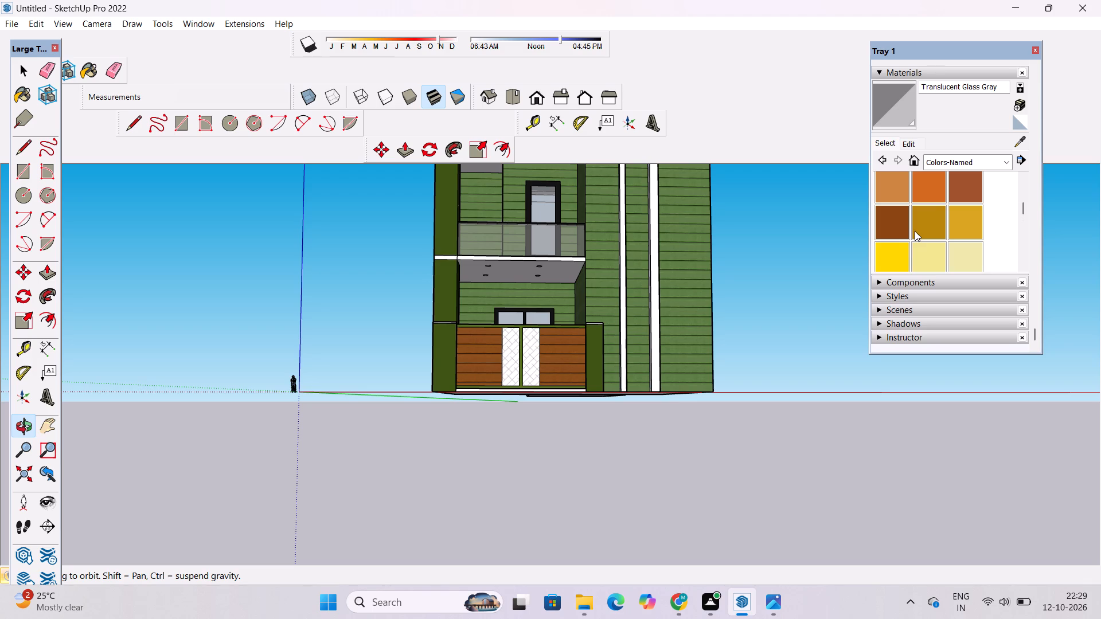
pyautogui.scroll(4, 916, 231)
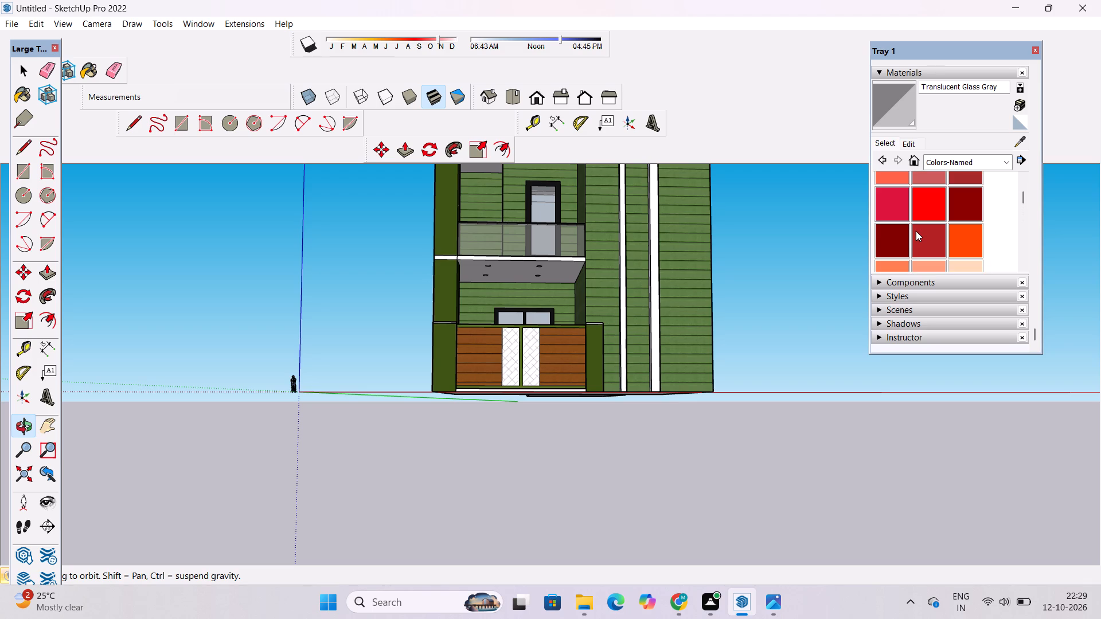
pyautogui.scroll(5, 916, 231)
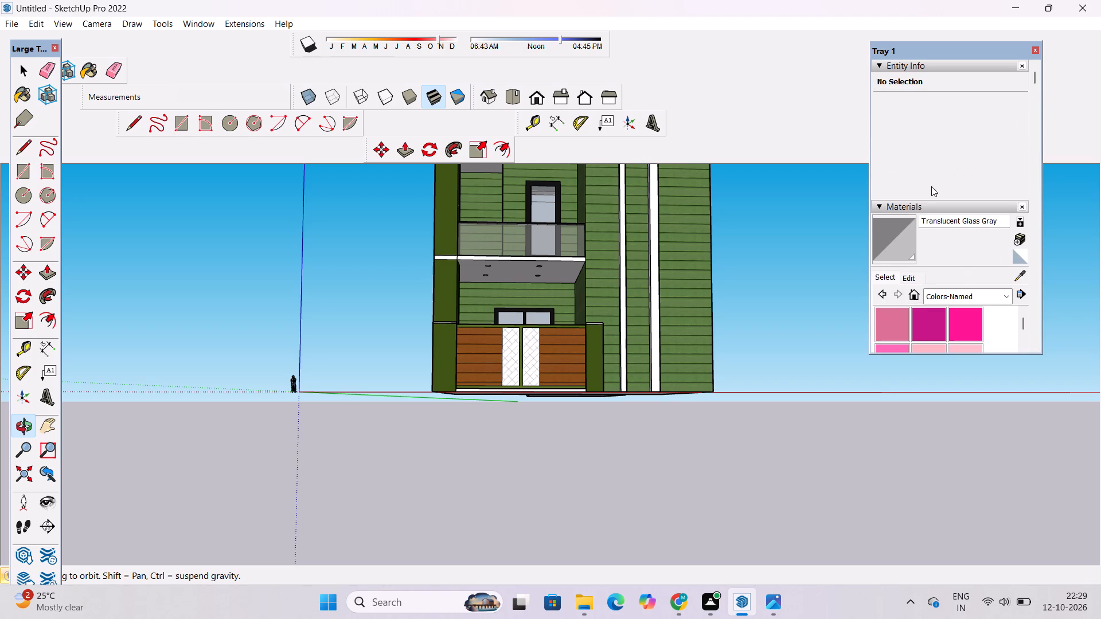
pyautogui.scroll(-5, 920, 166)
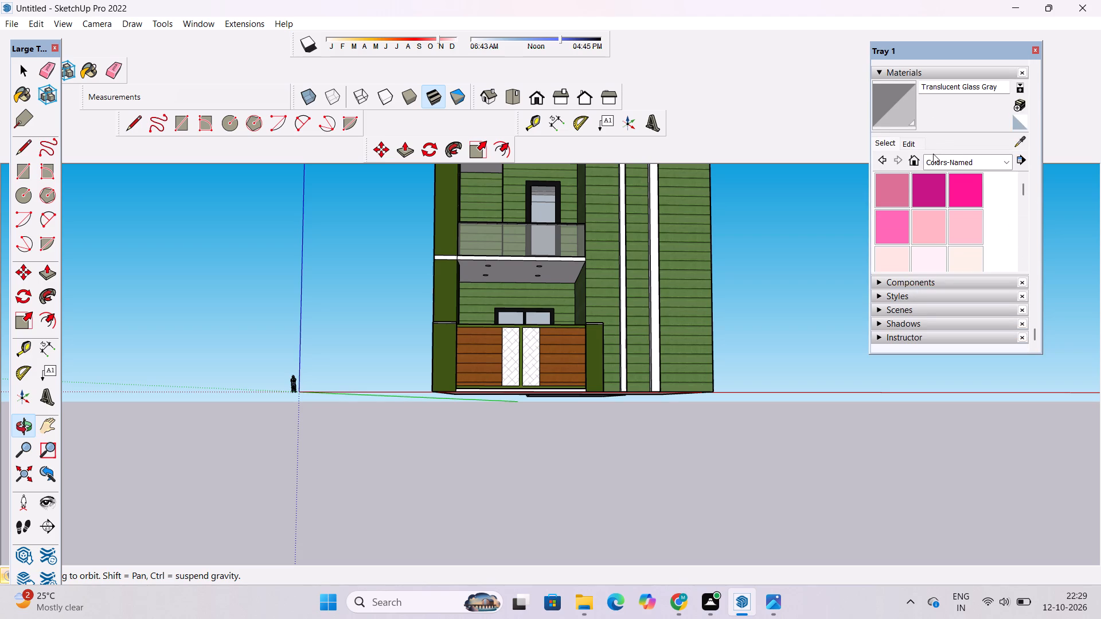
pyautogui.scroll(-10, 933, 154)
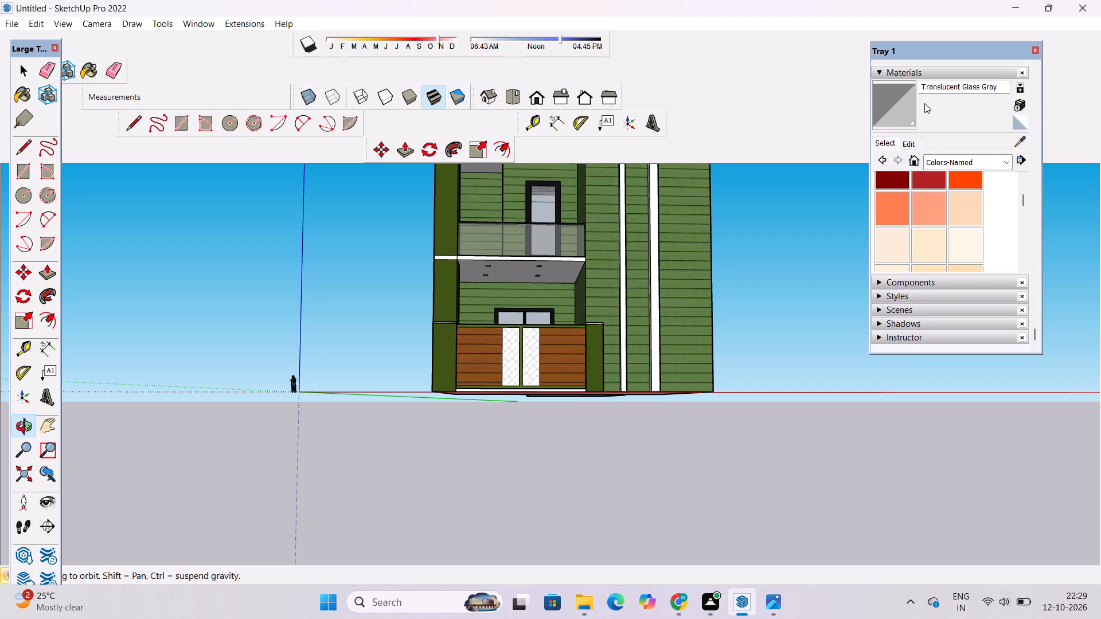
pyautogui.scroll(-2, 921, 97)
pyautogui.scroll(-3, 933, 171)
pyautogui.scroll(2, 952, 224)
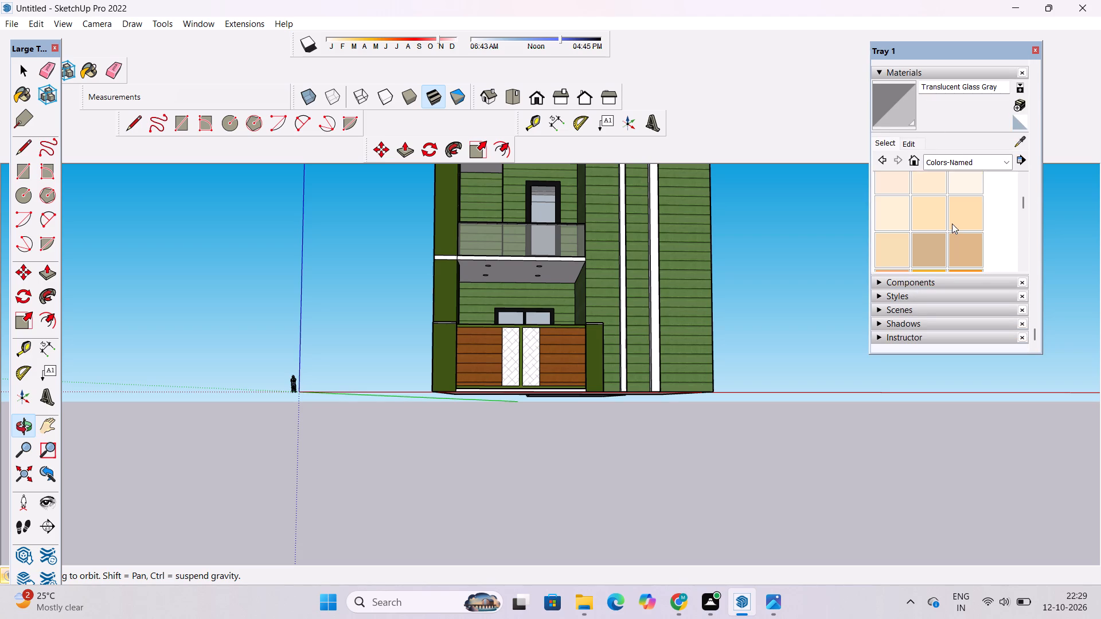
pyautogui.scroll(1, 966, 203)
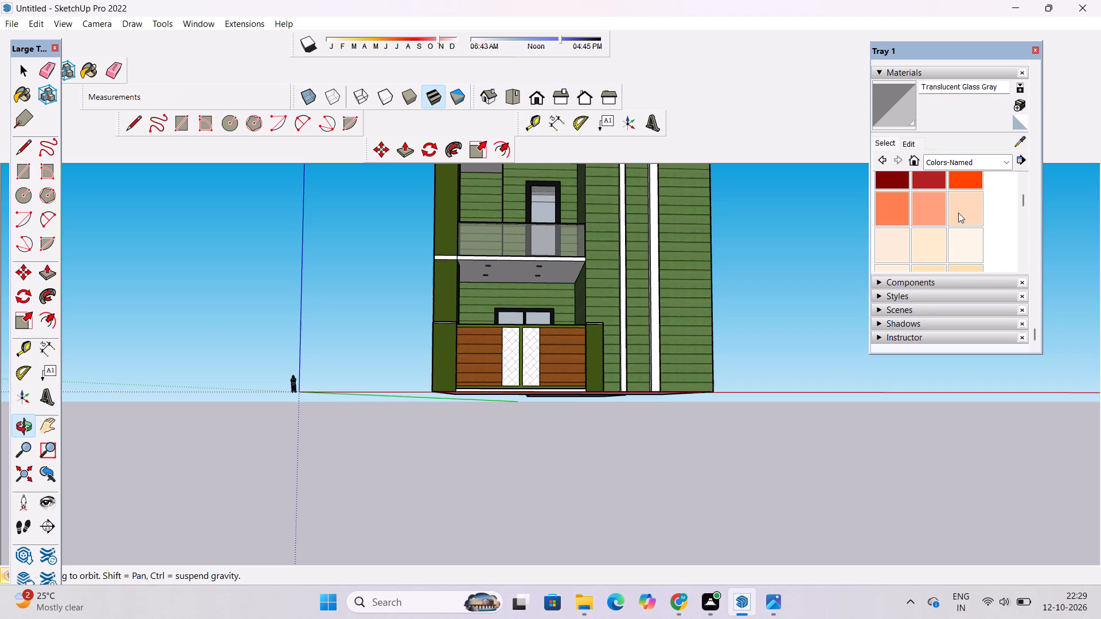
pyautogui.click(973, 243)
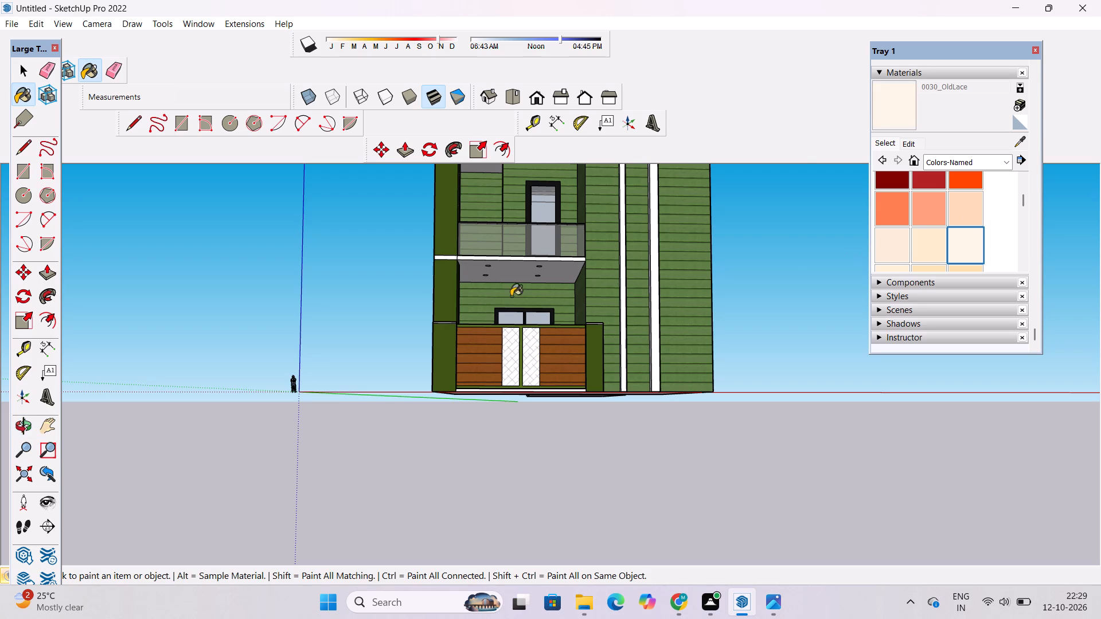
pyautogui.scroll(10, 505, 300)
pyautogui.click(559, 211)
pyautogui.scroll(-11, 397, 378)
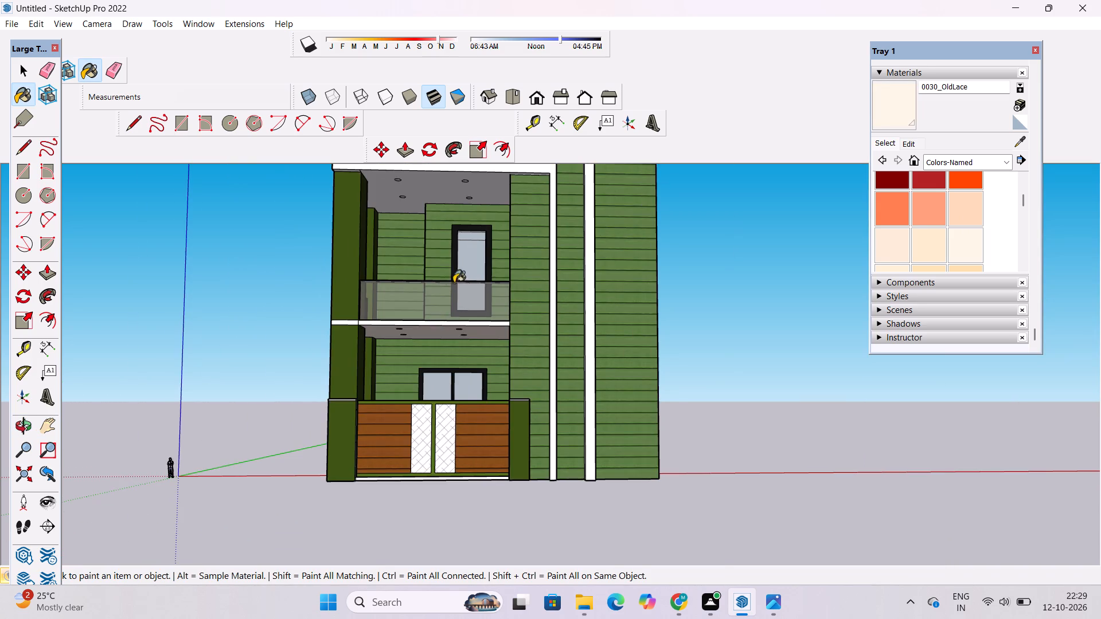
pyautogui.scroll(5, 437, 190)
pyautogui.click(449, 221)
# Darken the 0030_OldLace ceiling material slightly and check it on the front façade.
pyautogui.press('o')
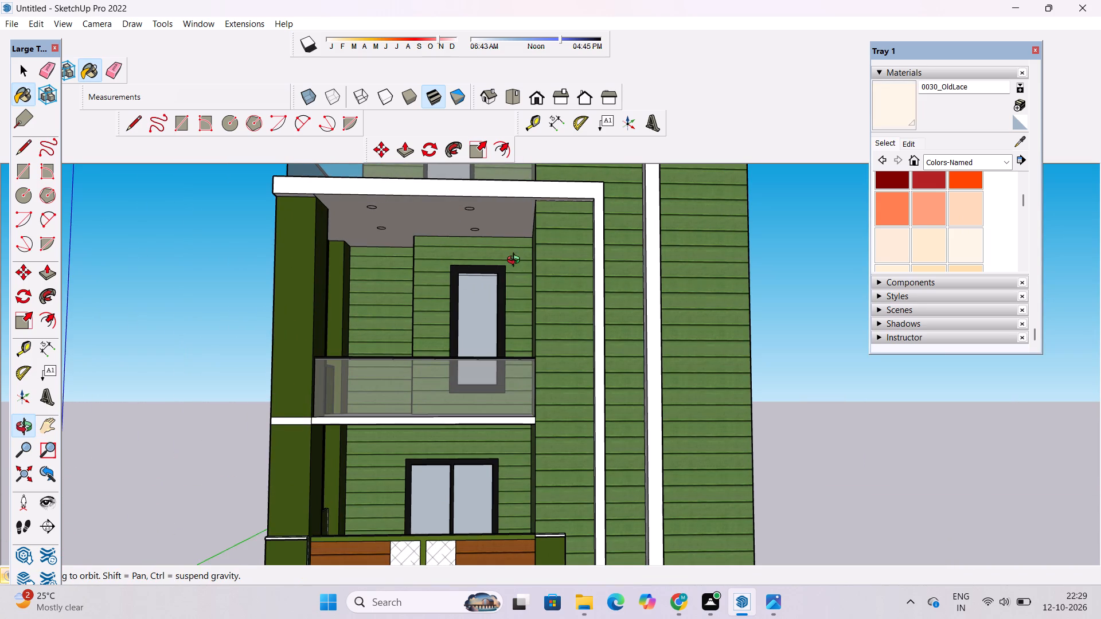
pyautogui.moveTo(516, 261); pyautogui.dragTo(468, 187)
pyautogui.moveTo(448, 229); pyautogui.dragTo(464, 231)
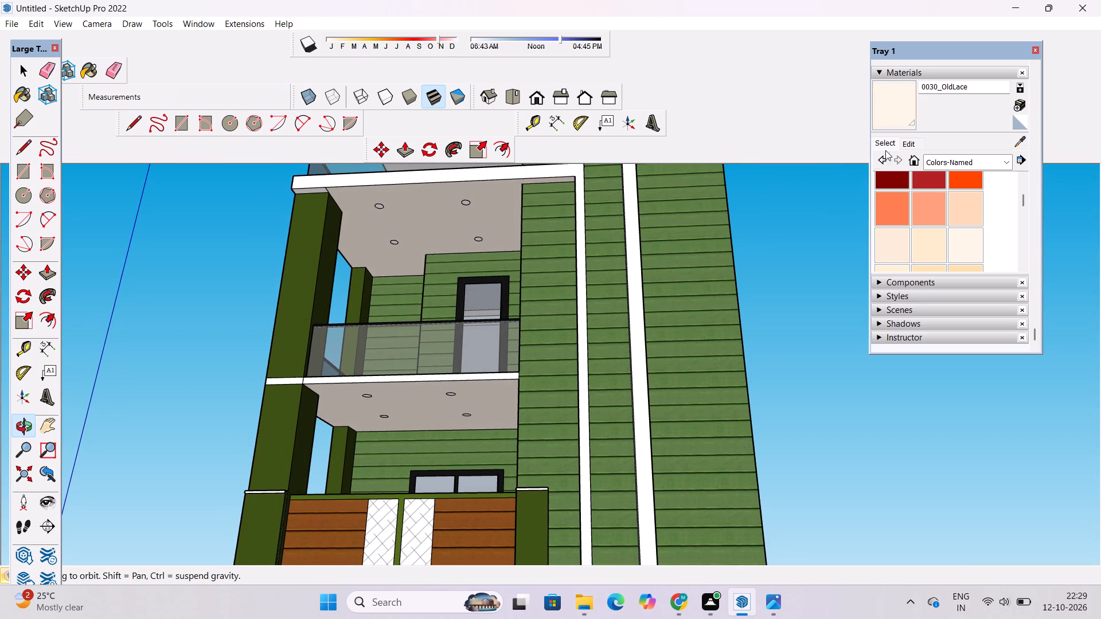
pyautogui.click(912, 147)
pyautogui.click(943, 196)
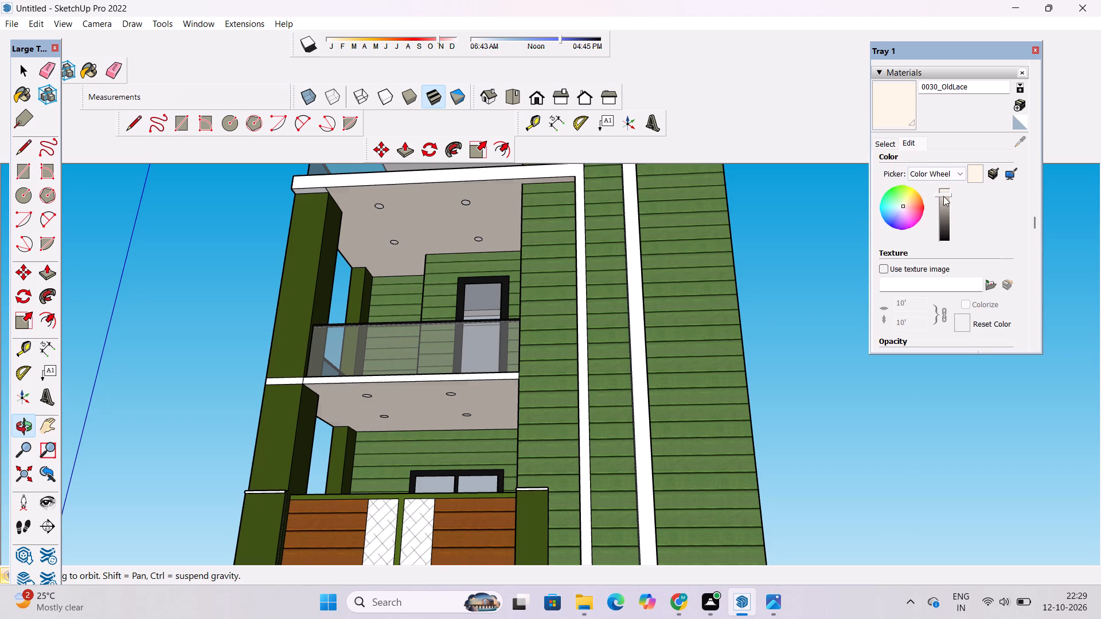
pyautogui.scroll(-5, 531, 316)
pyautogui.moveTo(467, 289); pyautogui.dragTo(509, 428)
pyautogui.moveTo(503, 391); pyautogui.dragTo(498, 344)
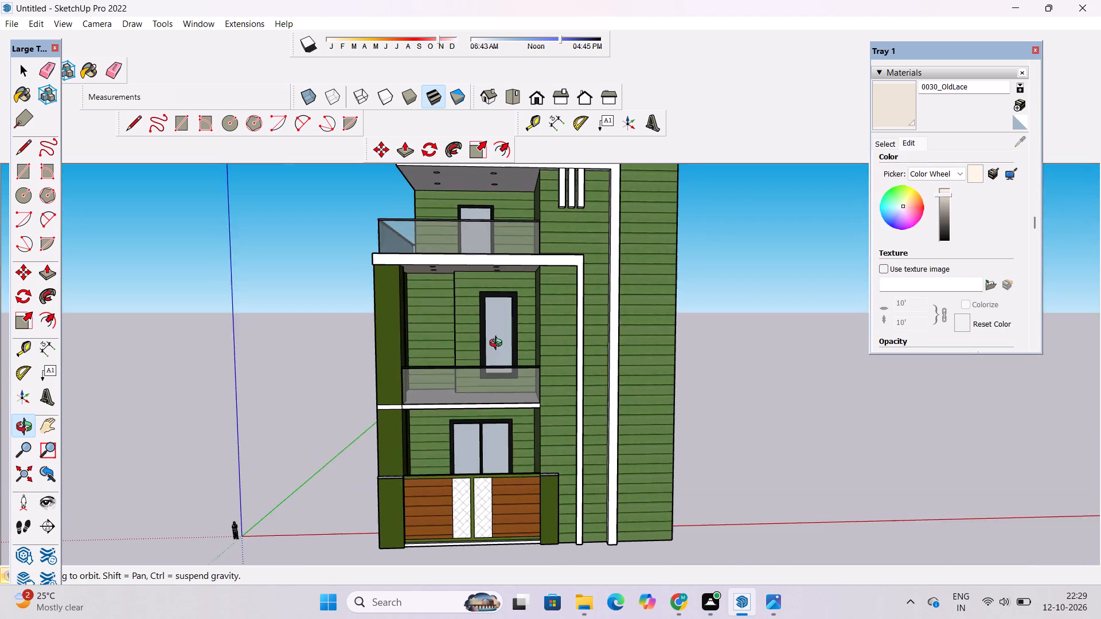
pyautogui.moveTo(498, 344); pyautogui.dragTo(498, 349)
# Paint the ceilings above the ground floor, first floor and top balcony with 0118_Thistle from the Colors-Named collection.
pyautogui.click(891, 148)
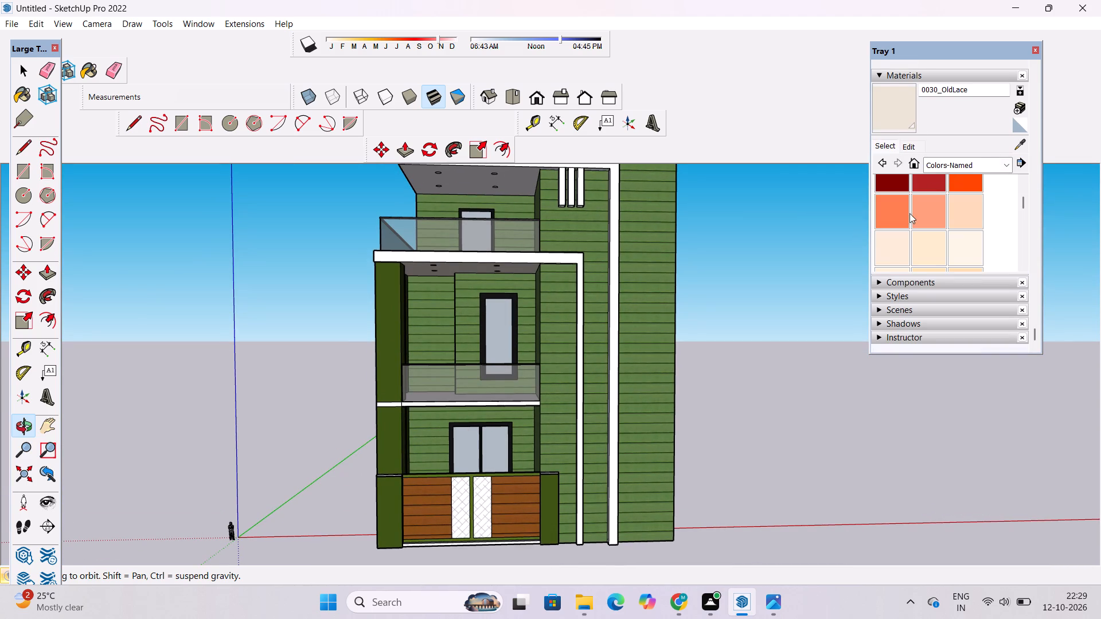
pyautogui.scroll(-9, 909, 215)
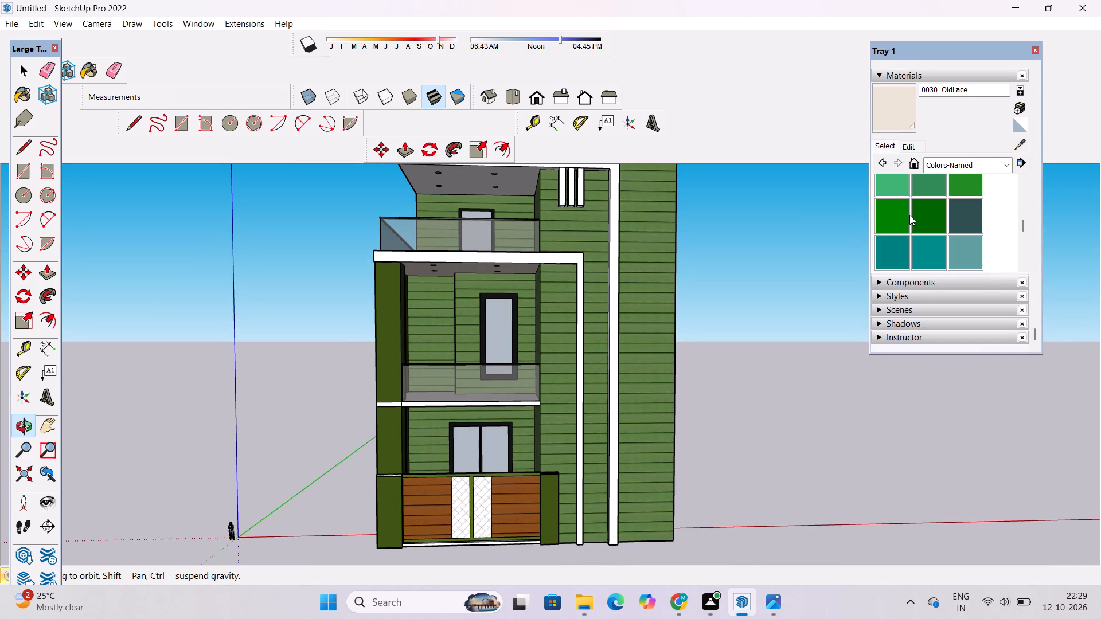
pyautogui.scroll(-3, 909, 215)
pyautogui.scroll(3, 909, 217)
pyautogui.scroll(-4, 907, 225)
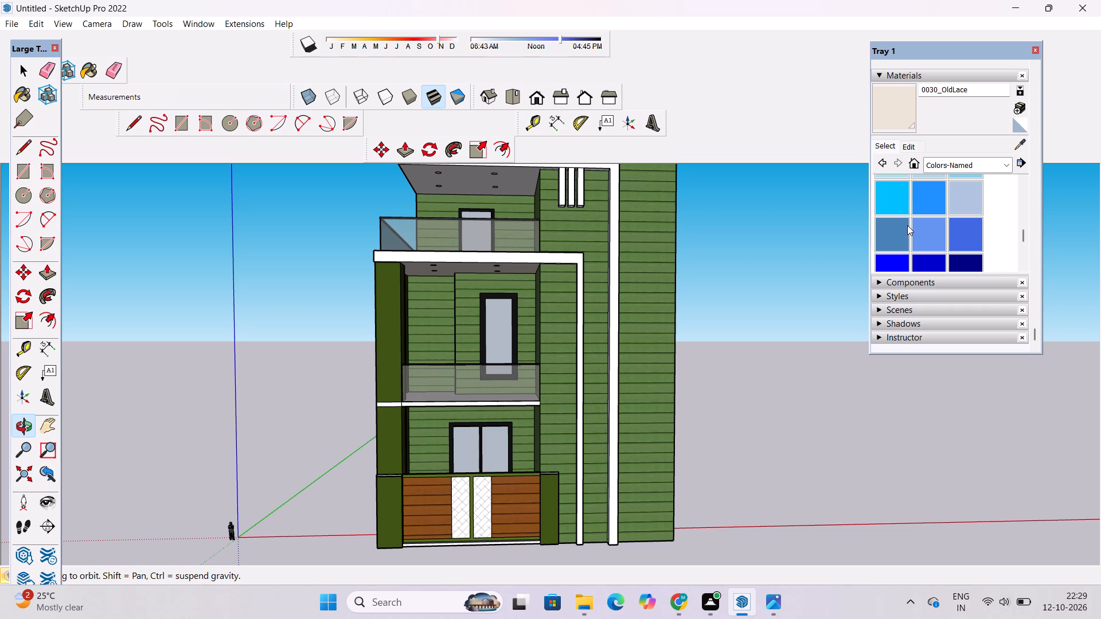
pyautogui.scroll(-3, 908, 226)
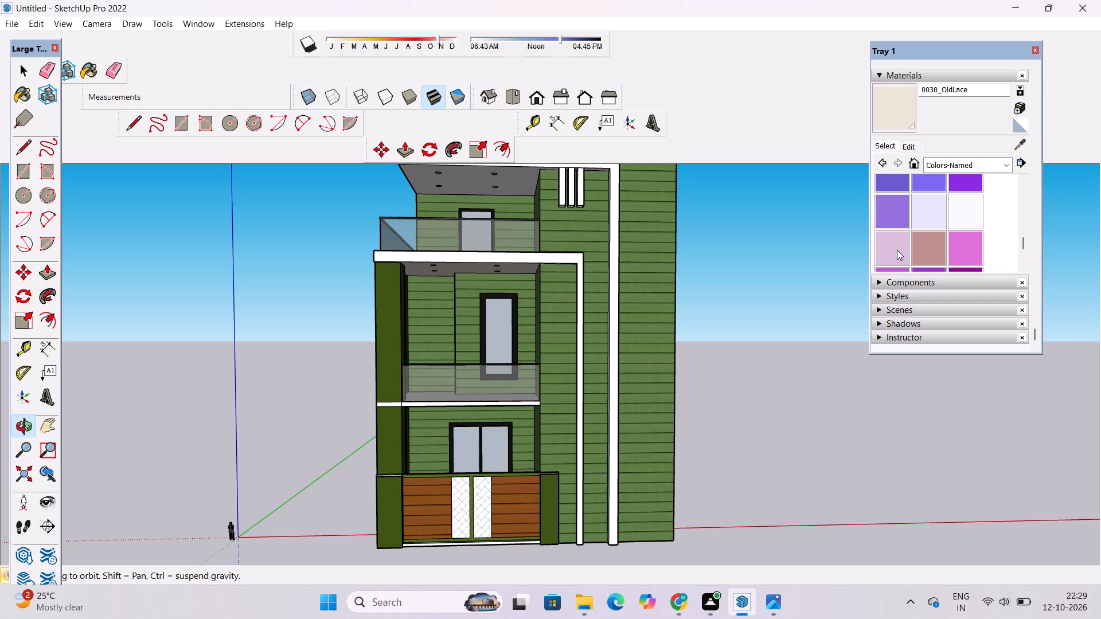
pyautogui.click(897, 250)
pyautogui.scroll(10, 525, 339)
pyautogui.scroll(-4, 516, 279)
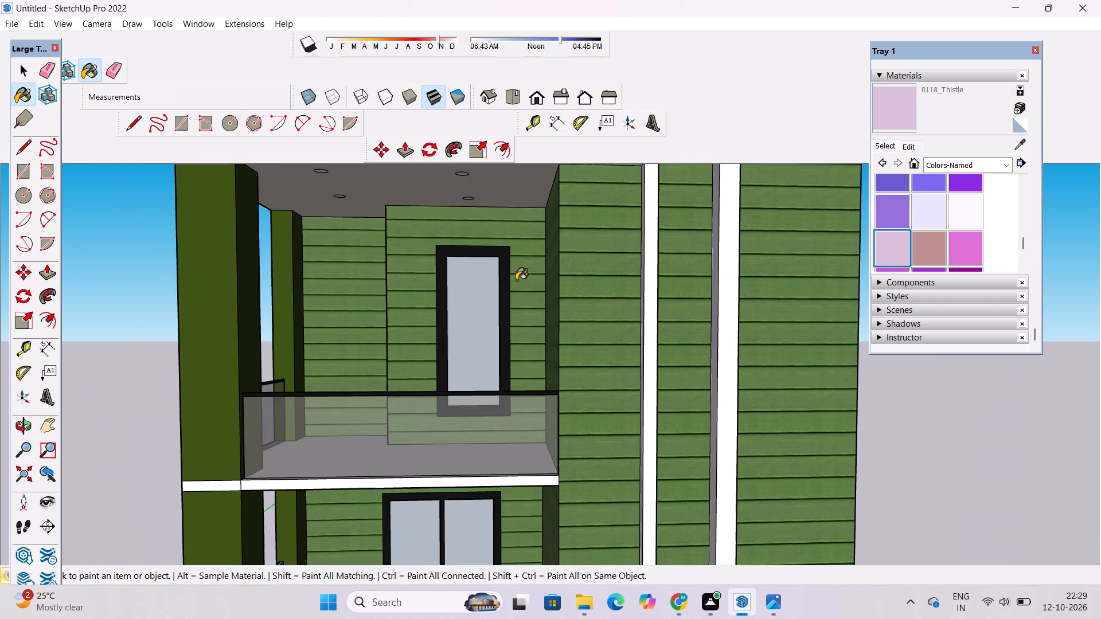
pyautogui.click(517, 190)
pyautogui.scroll(-3, 514, 200)
pyautogui.scroll(-4, 512, 397)
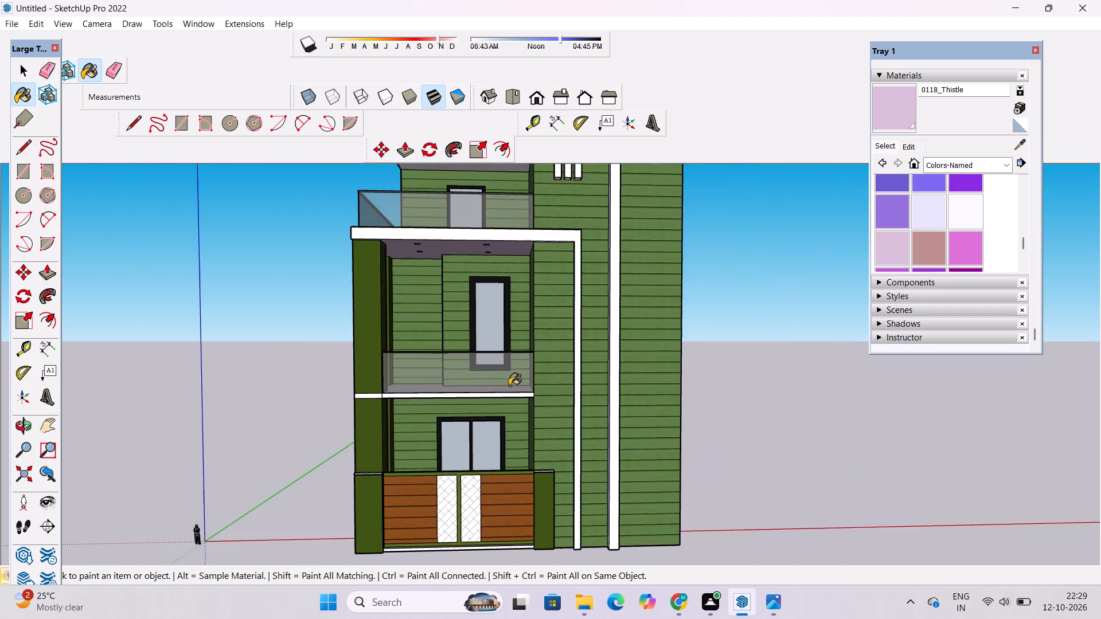
pyautogui.scroll(10, 511, 423)
pyautogui.click(547, 319)
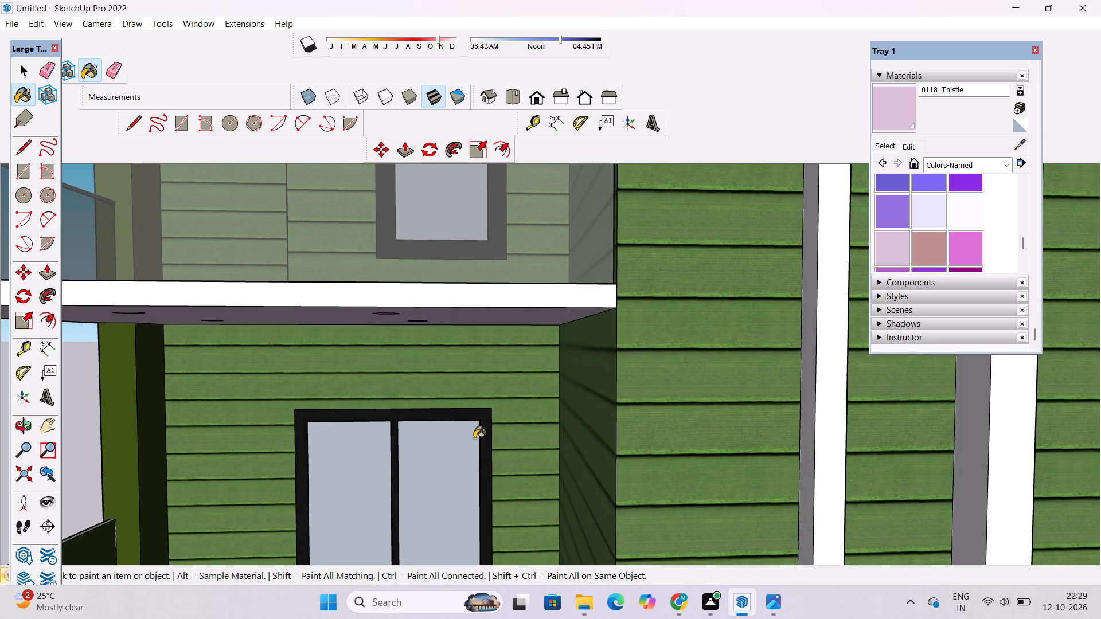
pyautogui.scroll(-16, 470, 446)
pyautogui.scroll(15, 483, 268)
pyautogui.click(477, 285)
# Examine the whole house from the front and from above, including the roof slabs.
pyautogui.press('o')
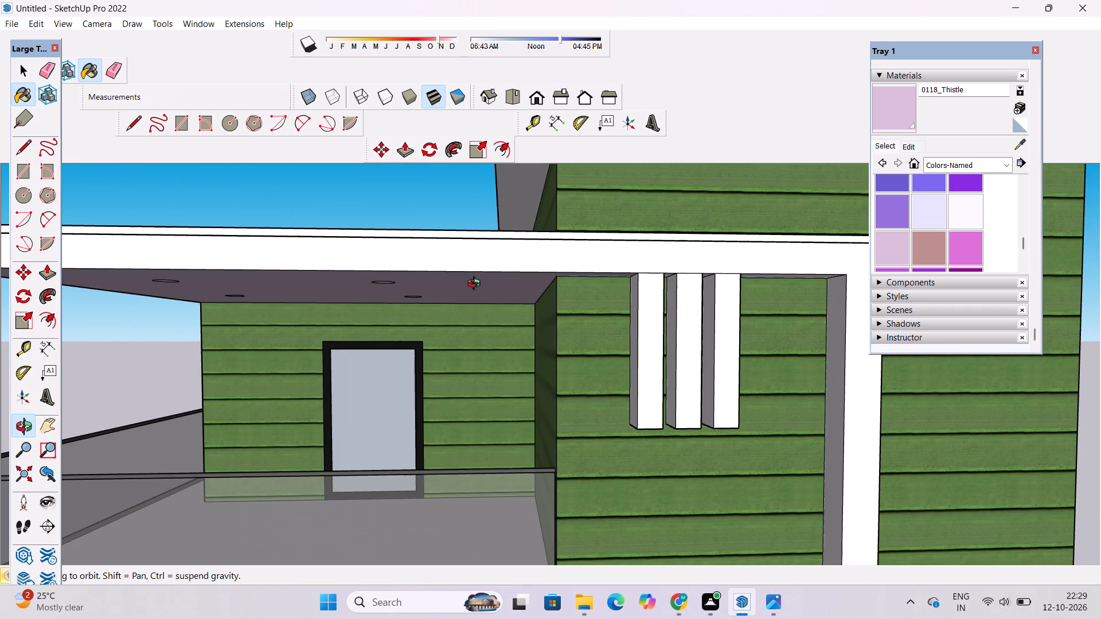
pyautogui.scroll(-7, 477, 285)
pyautogui.moveTo(495, 283); pyautogui.dragTo(491, 313)
pyautogui.keyDown('shift'); pyautogui.moveTo(487, 322); pyautogui.dragTo(488, 299); pyautogui.keyUp('shift')
pyautogui.scroll(-6, 491, 288)
pyautogui.moveTo(478, 317); pyautogui.dragTo(461, 395)
pyautogui.moveTo(455, 380); pyautogui.dragTo(453, 351)
pyautogui.moveTo(423, 366); pyautogui.dragTo(429, 415)
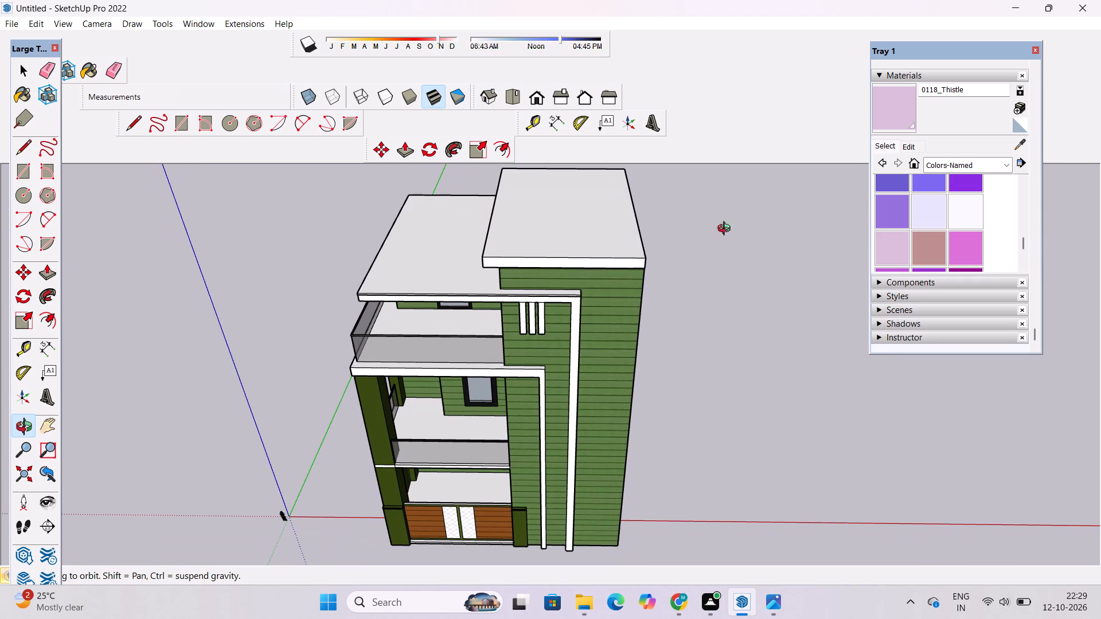
# Paint both roof slabs, including their front edges, with 0051_Cornsilk from the Colors-Named collection.
pyautogui.click(927, 164)
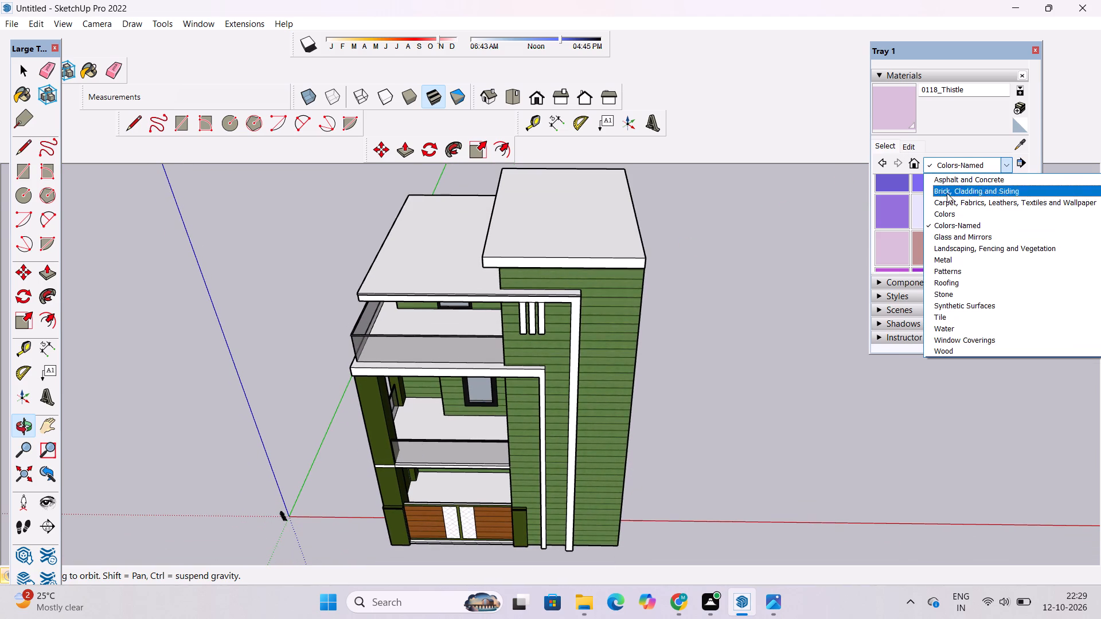
pyautogui.click(940, 166)
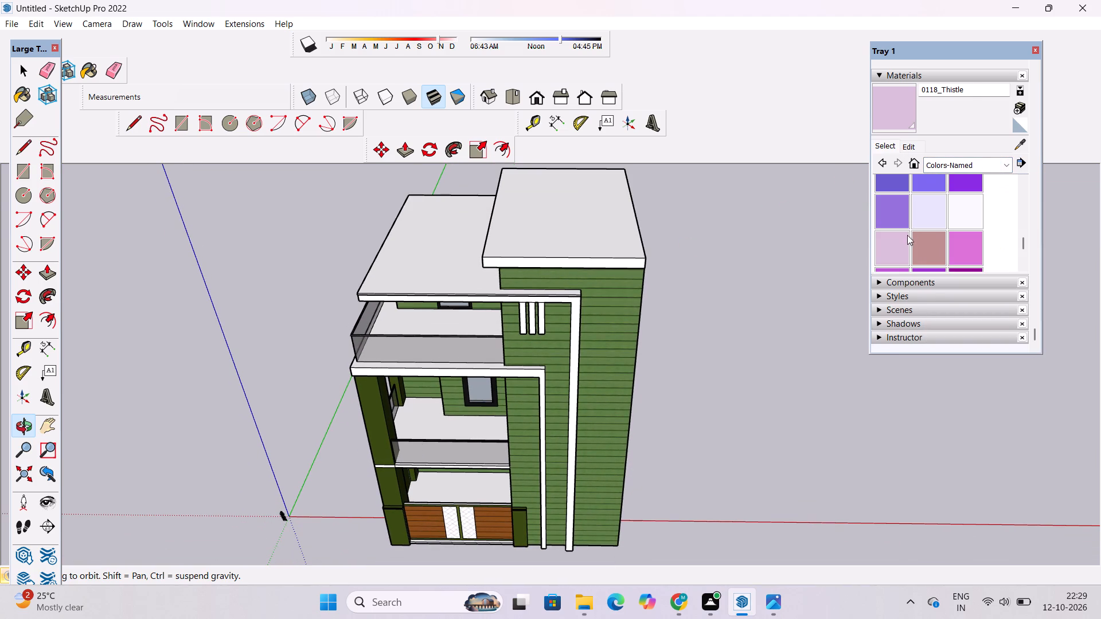
pyautogui.scroll(4, 919, 238)
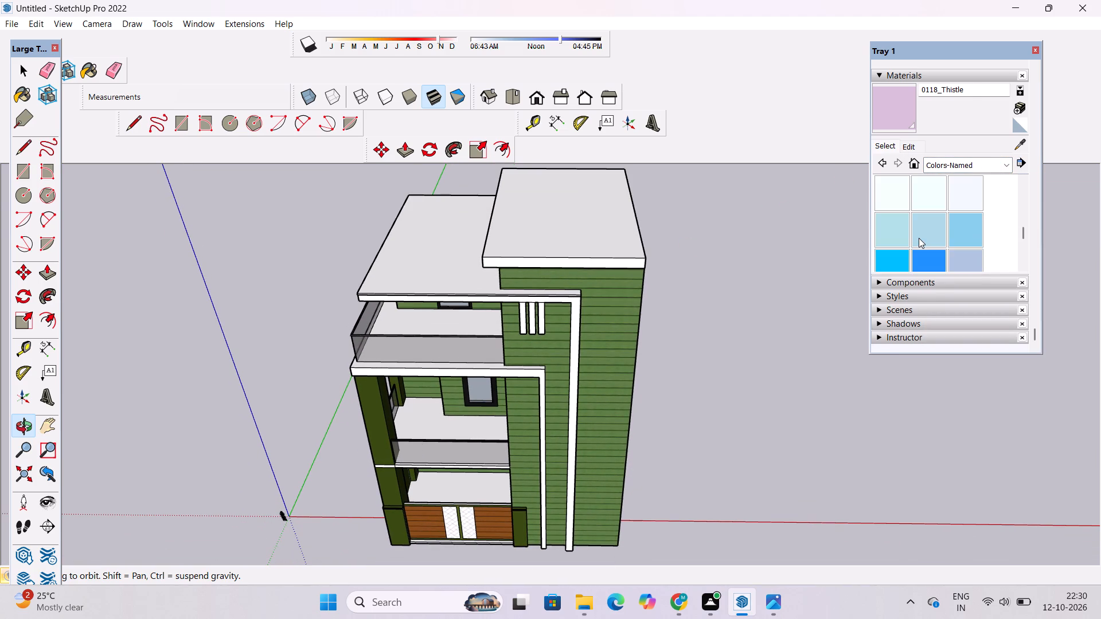
pyautogui.scroll(8, 919, 238)
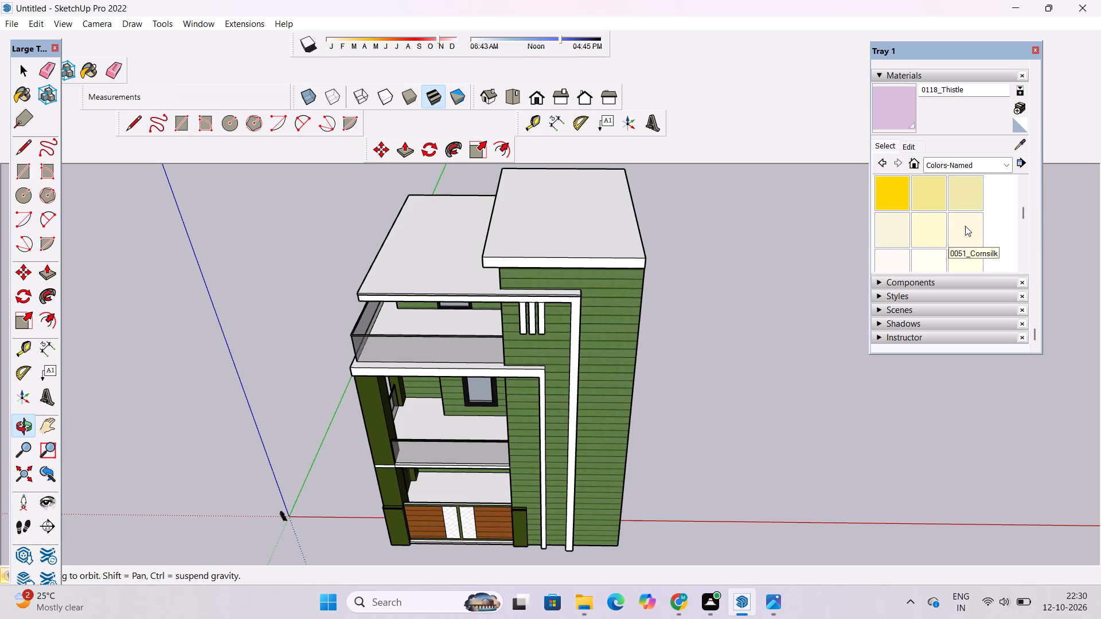
pyautogui.click(965, 226)
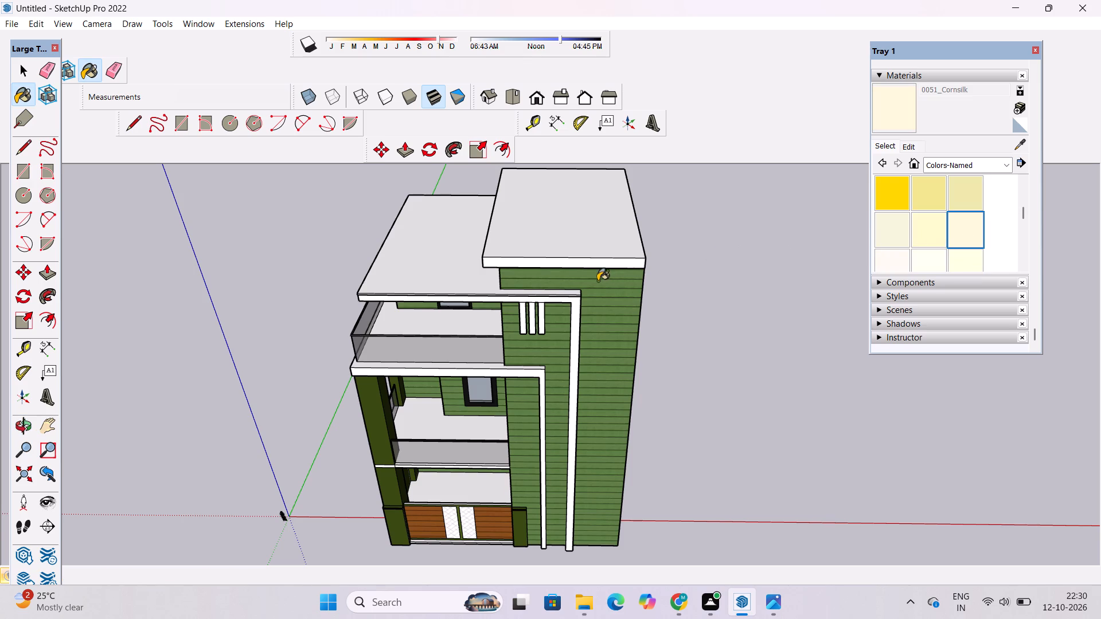
pyautogui.scroll(4, 594, 273)
pyautogui.click(584, 229)
pyautogui.click(595, 263)
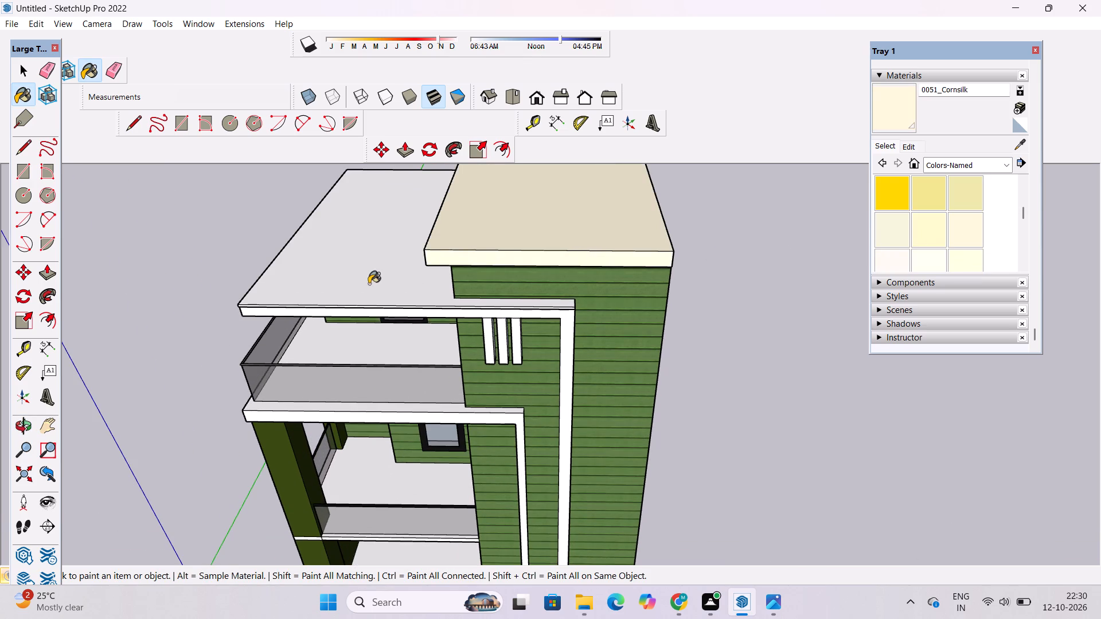
pyautogui.click(369, 284)
pyautogui.scroll(10, 397, 315)
pyautogui.click(519, 297)
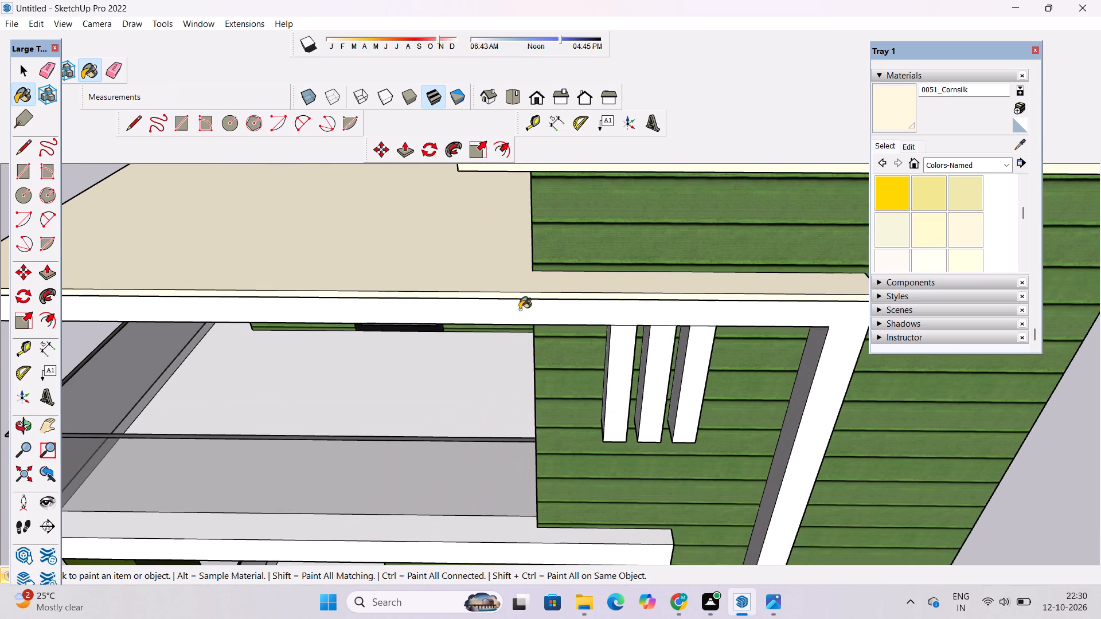
pyautogui.click(520, 309)
# Paint the front of the tall vertical band and the front and top of the upper balcony's L-shaped frame with 0051_Cornsilk.
pyautogui.scroll(-6, 537, 299)
pyautogui.press('o')
pyautogui.moveTo(592, 353); pyautogui.dragTo(593, 170)
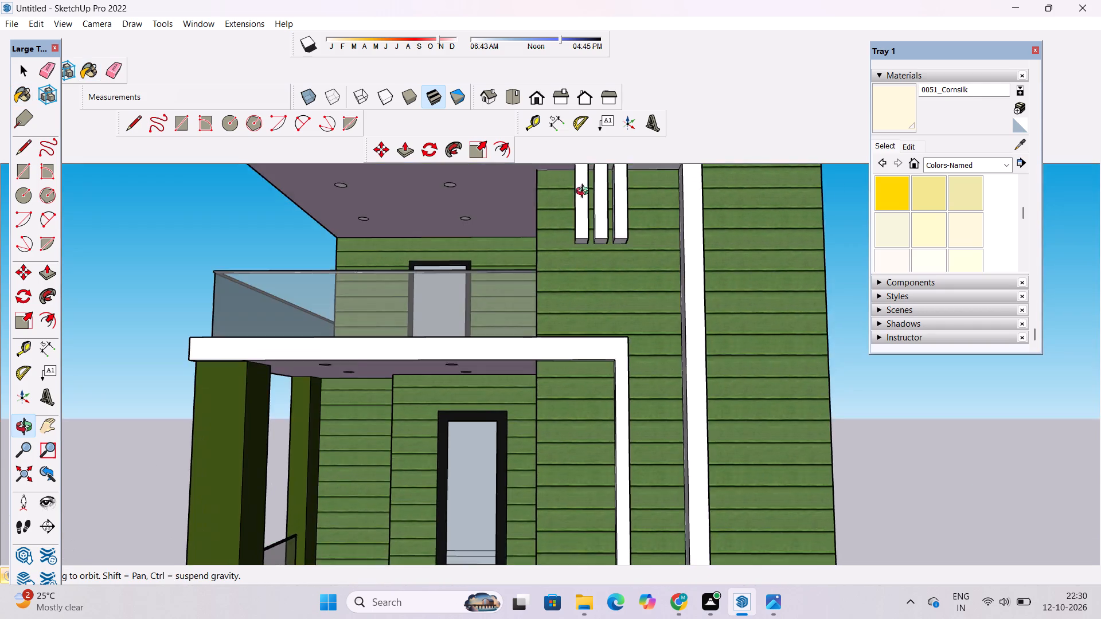
pyautogui.scroll(-4, 549, 233)
pyautogui.keyDown('shift'); pyautogui.moveTo(540, 245); pyautogui.dragTo(486, 314); pyautogui.keyUp('shift')
pyautogui.moveTo(550, 292); pyautogui.dragTo(525, 419)
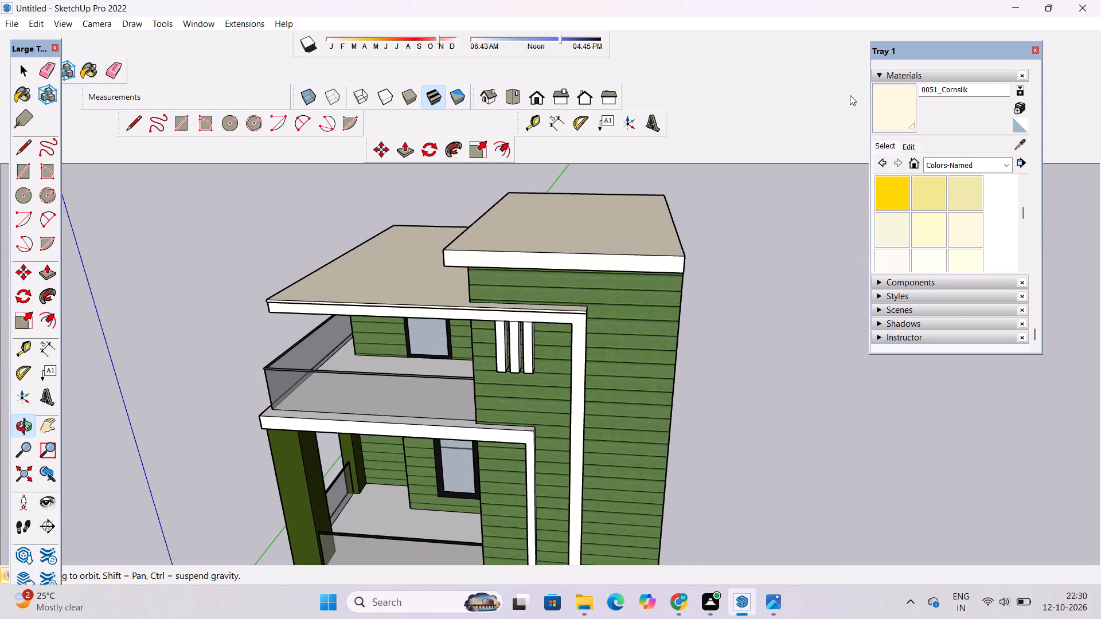
pyautogui.click(895, 104)
pyautogui.scroll(5, 601, 354)
pyautogui.click(567, 334)
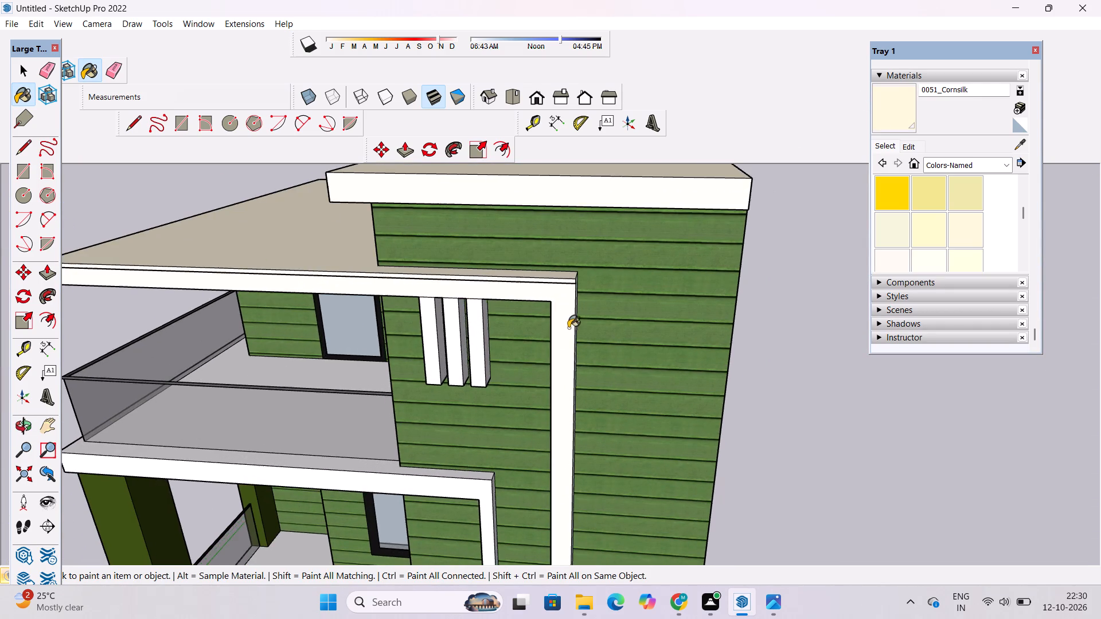
pyautogui.scroll(15, 577, 330)
pyautogui.click(562, 341)
pyautogui.scroll(-9, 665, 254)
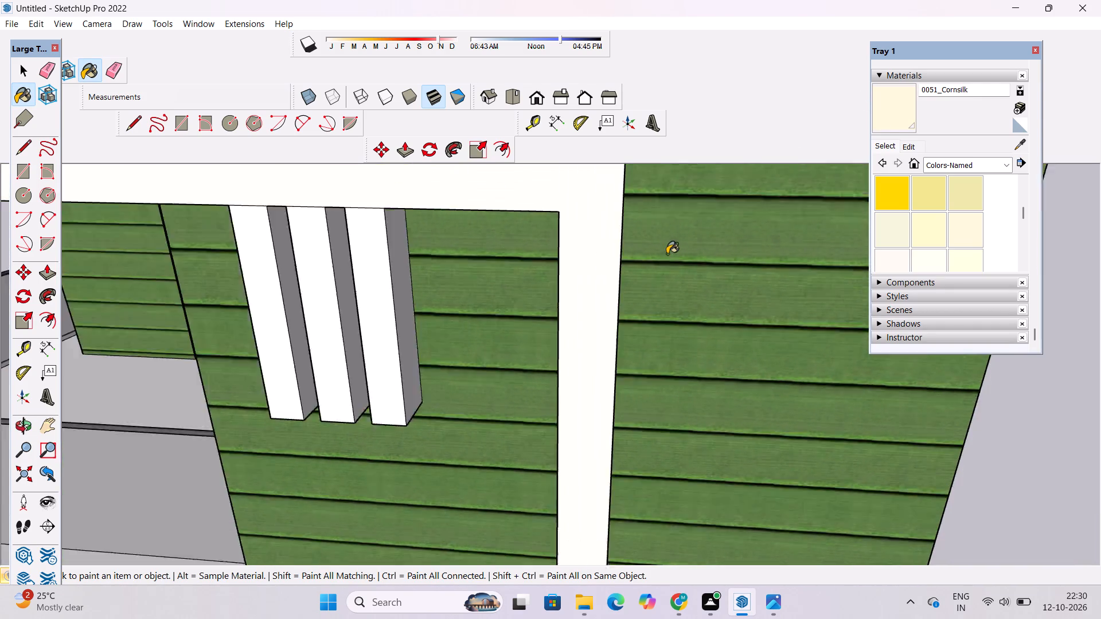
pyautogui.scroll(-8, 667, 254)
pyautogui.scroll(-5, 486, 365)
pyautogui.scroll(9, 491, 401)
pyautogui.click(507, 431)
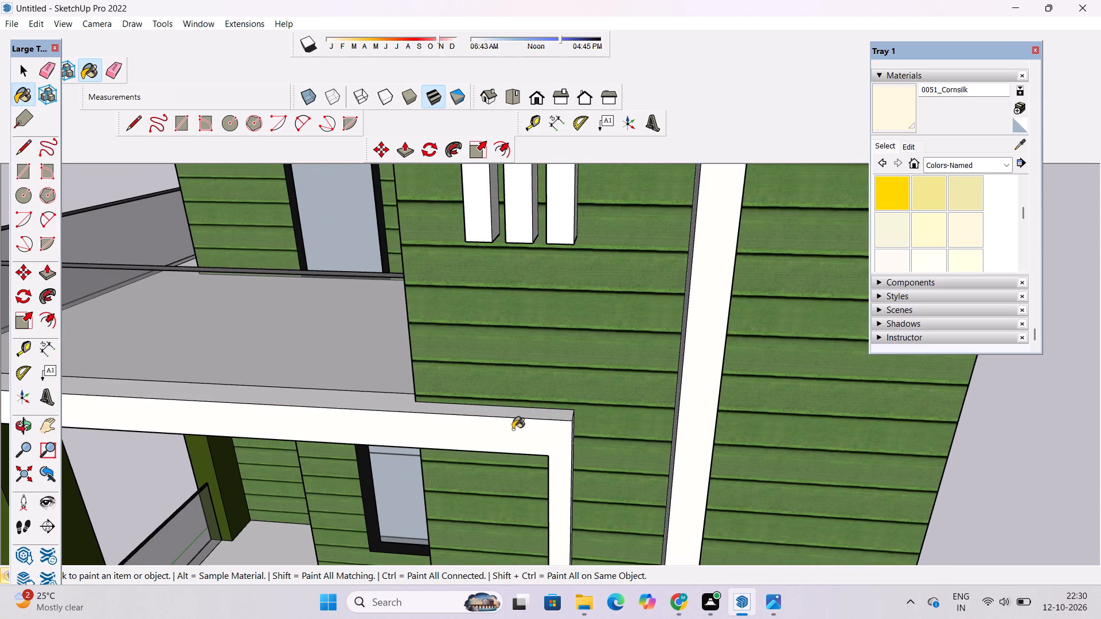
pyautogui.click(534, 412)
# Paint the outer side faces of both vertical façade bands with 0051_Cornsilk.
pyautogui.press('o')
pyautogui.scroll(-7, 559, 388)
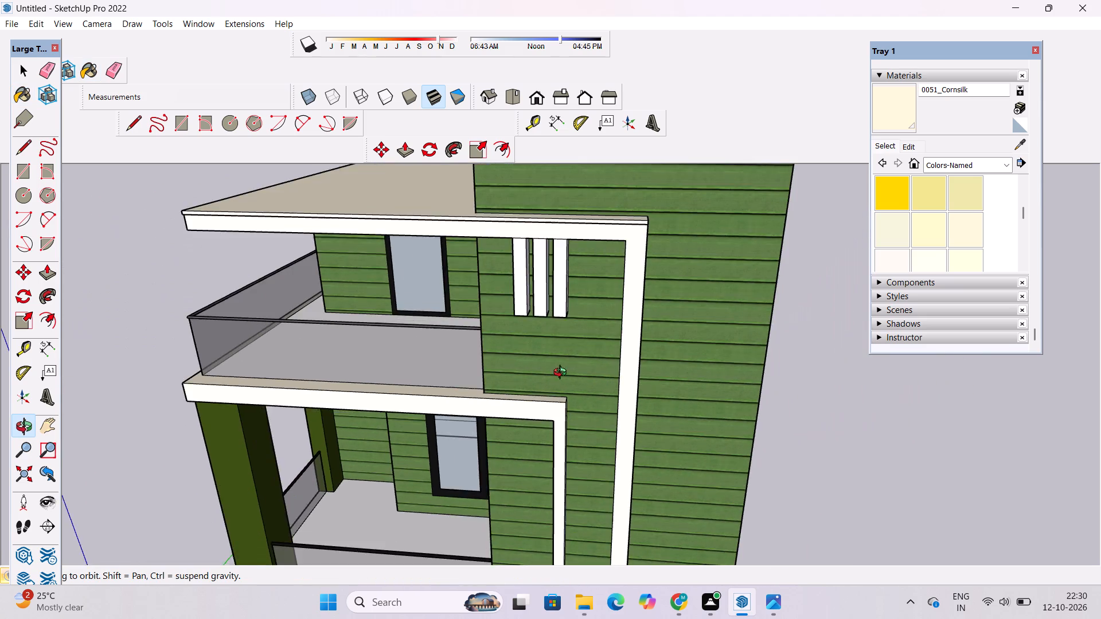
pyautogui.moveTo(647, 416); pyautogui.dragTo(451, 499)
pyautogui.scroll(-3, 448, 492)
pyautogui.keyDown('shift'); pyautogui.moveTo(443, 493); pyautogui.dragTo(477, 455); pyautogui.keyUp('shift')
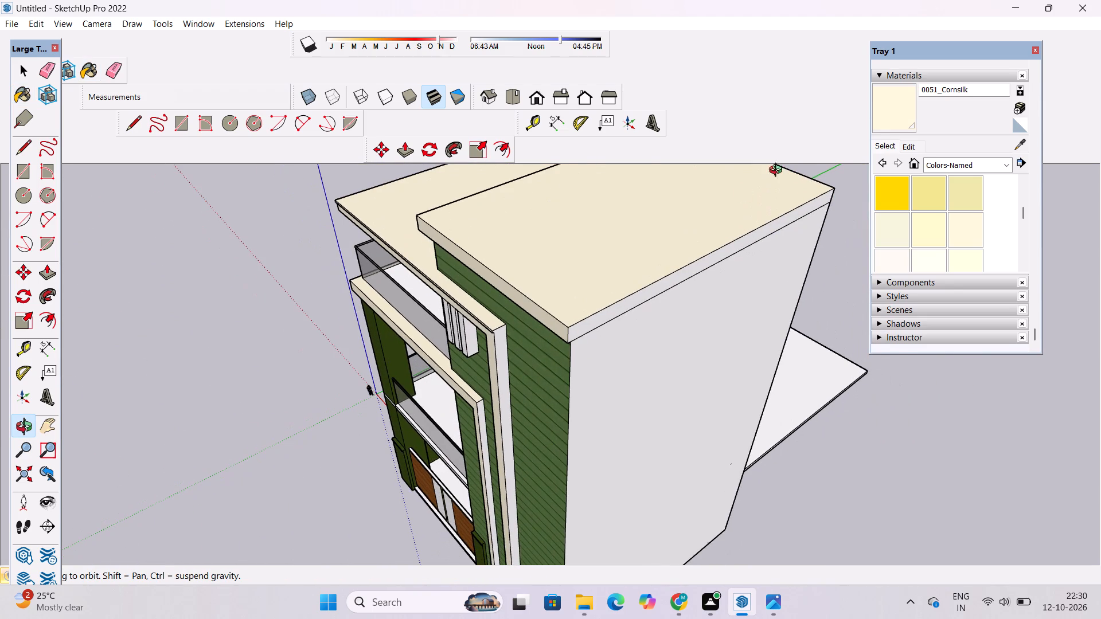
pyautogui.click(900, 106)
pyautogui.scroll(-1, 533, 205)
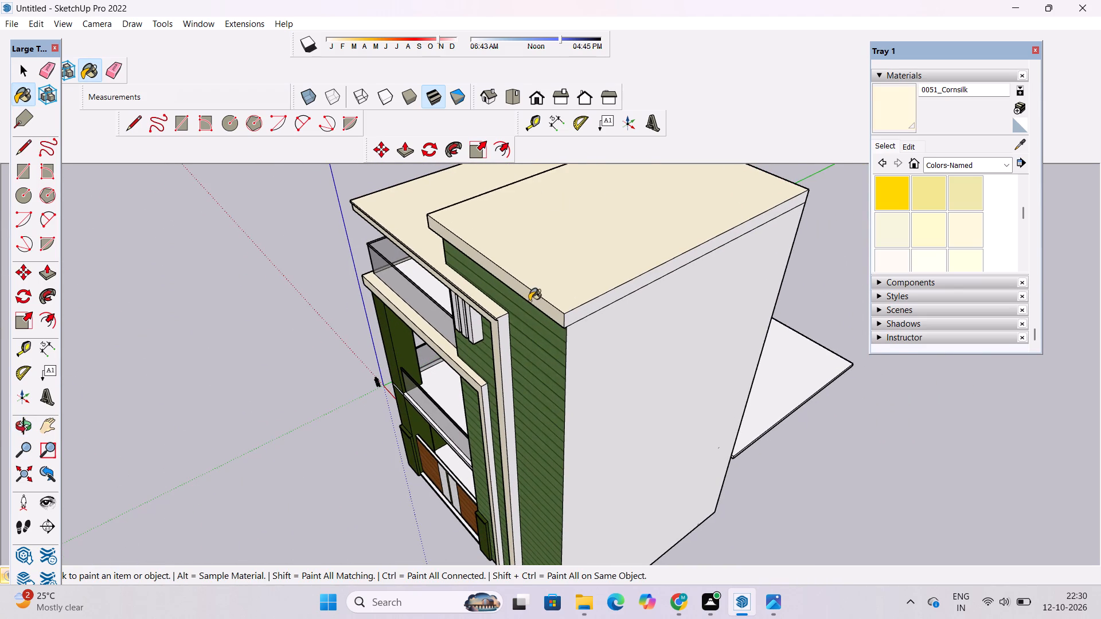
pyautogui.scroll(9, 504, 394)
pyautogui.click(520, 378)
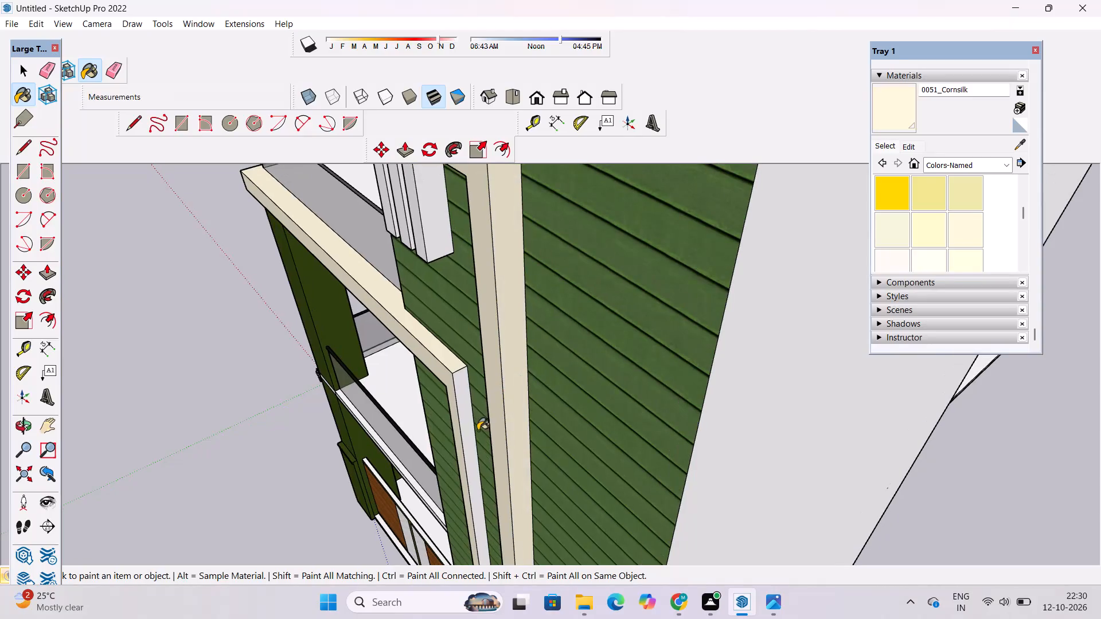
pyautogui.click(466, 410)
# Paint the inner side faces of both vertical façade bands, facing the balconies, with 0051_Cornsilk.
pyautogui.press('o')
pyautogui.scroll(-6, 567, 348)
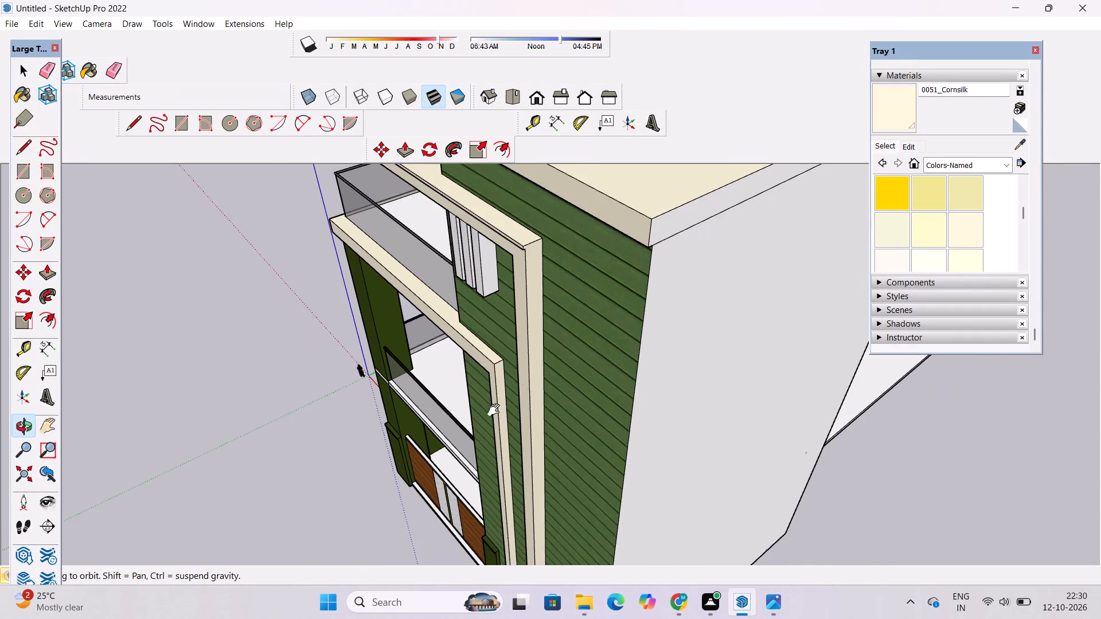
pyautogui.keyDown('shift'); pyautogui.moveTo(496, 410); pyautogui.dragTo(540, 292); pyautogui.keyUp('shift')
pyautogui.moveTo(413, 405); pyautogui.dragTo(779, 369)
pyautogui.keyDown('shift'); pyautogui.moveTo(719, 358); pyautogui.dragTo(565, 432); pyautogui.keyUp('shift')
pyautogui.moveTo(552, 438); pyautogui.dragTo(593, 406)
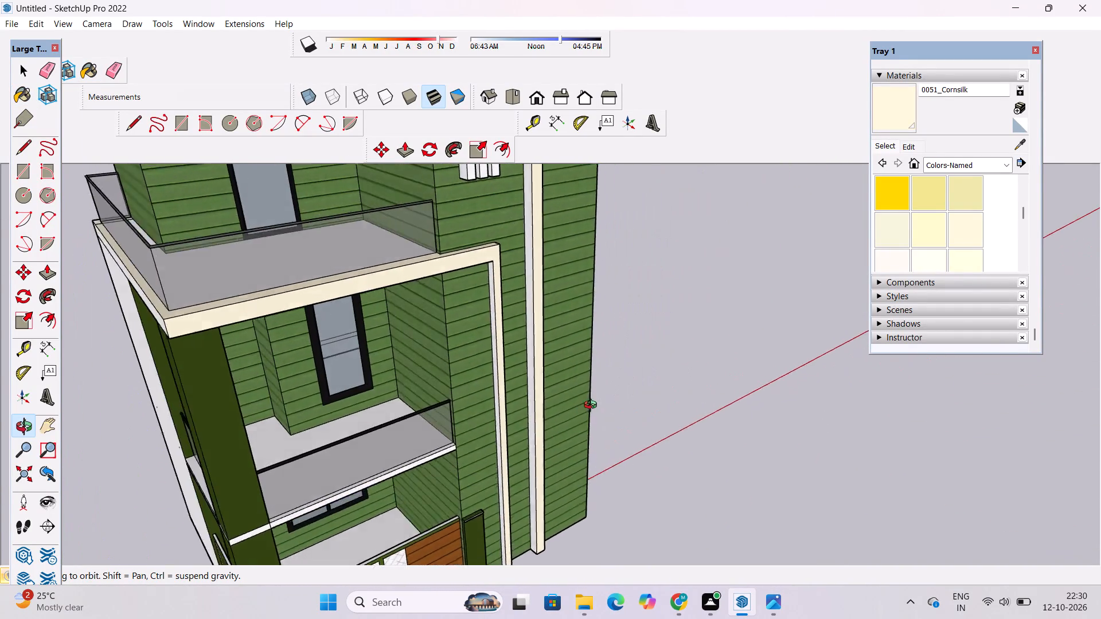
pyautogui.moveTo(593, 406); pyautogui.dragTo(624, 374)
pyautogui.keyDown('shift'); pyautogui.moveTo(509, 375); pyautogui.dragTo(499, 400); pyautogui.keyUp('shift')
pyautogui.moveTo(499, 401); pyautogui.dragTo(516, 376)
pyautogui.scroll(-2, 512, 366)
pyautogui.keyDown('shift'); pyautogui.moveTo(475, 390); pyautogui.dragTo(494, 367); pyautogui.keyUp('shift')
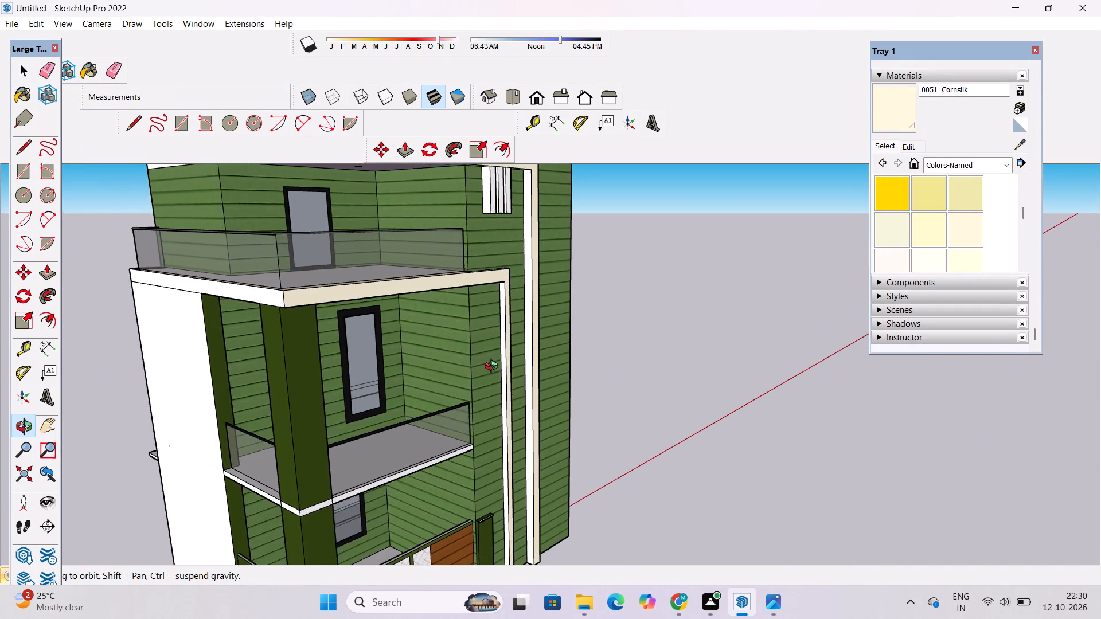
pyautogui.moveTo(494, 367); pyautogui.dragTo(483, 377)
pyautogui.keyDown('shift'); pyautogui.moveTo(488, 375); pyautogui.dragTo(494, 369); pyautogui.keyUp('shift')
pyautogui.click(494, 369)
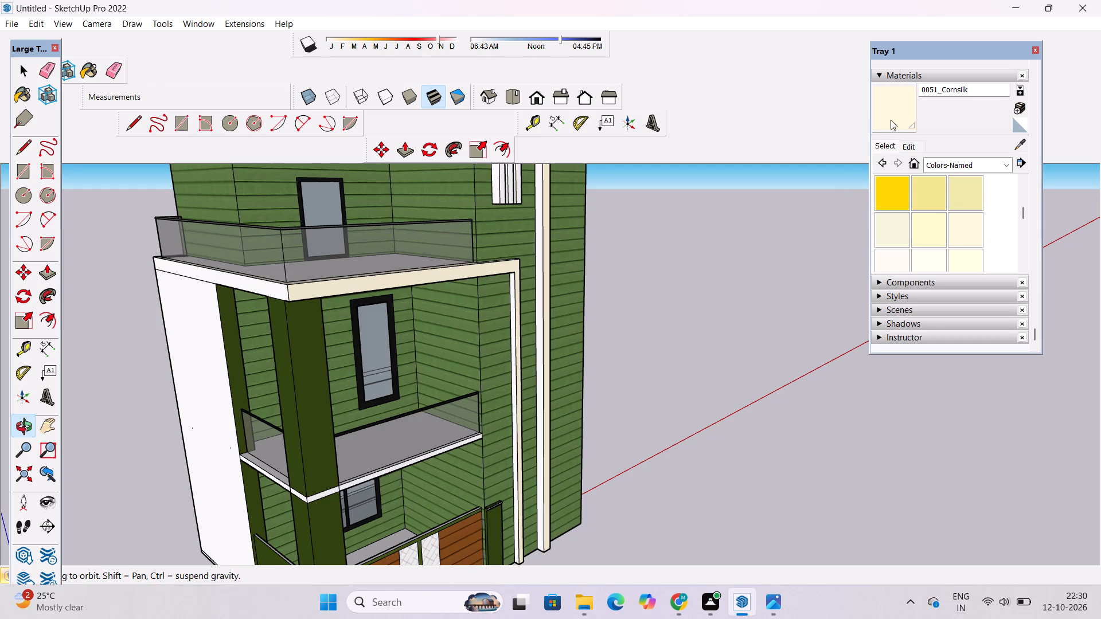
pyautogui.click(891, 120)
pyautogui.scroll(8, 503, 378)
pyautogui.click(523, 336)
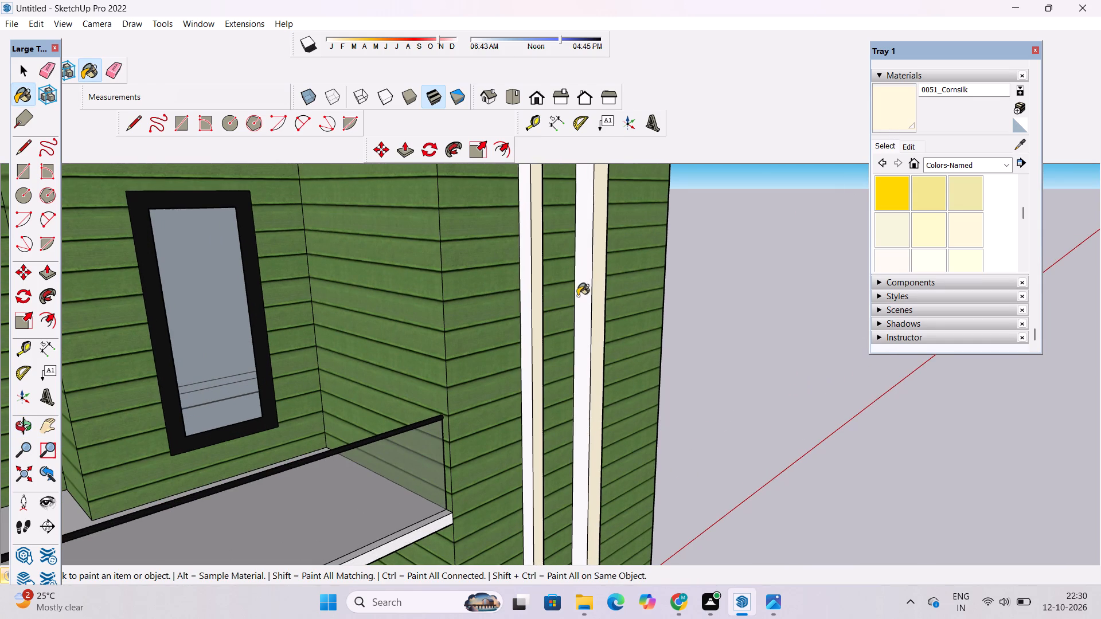
pyautogui.click(579, 294)
# Paint the upper balcony slab's side edge and the remaining top strip at its rear corner with 0051_Cornsilk.
pyautogui.scroll(-11, 475, 344)
pyautogui.press('o')
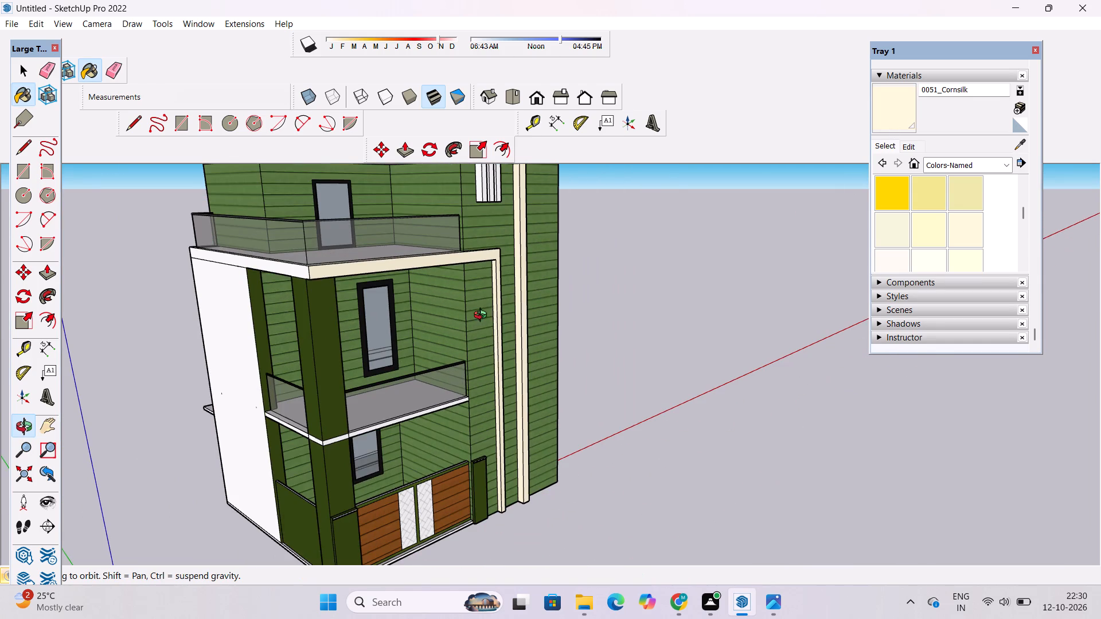
pyautogui.scroll(-5, 483, 316)
pyautogui.moveTo(437, 403); pyautogui.dragTo(412, 415)
pyautogui.keyDown('shift'); pyautogui.moveTo(396, 420); pyautogui.dragTo(423, 387); pyautogui.keyUp('shift')
pyautogui.moveTo(418, 386); pyautogui.dragTo(341, 413)
pyautogui.scroll(9, 411, 349)
pyautogui.moveTo(389, 343); pyautogui.dragTo(505, 374)
pyautogui.keyDown('shift'); pyautogui.moveTo(419, 369); pyautogui.dragTo(381, 425); pyautogui.keyUp('shift')
pyautogui.moveTo(381, 425); pyautogui.dragTo(446, 430)
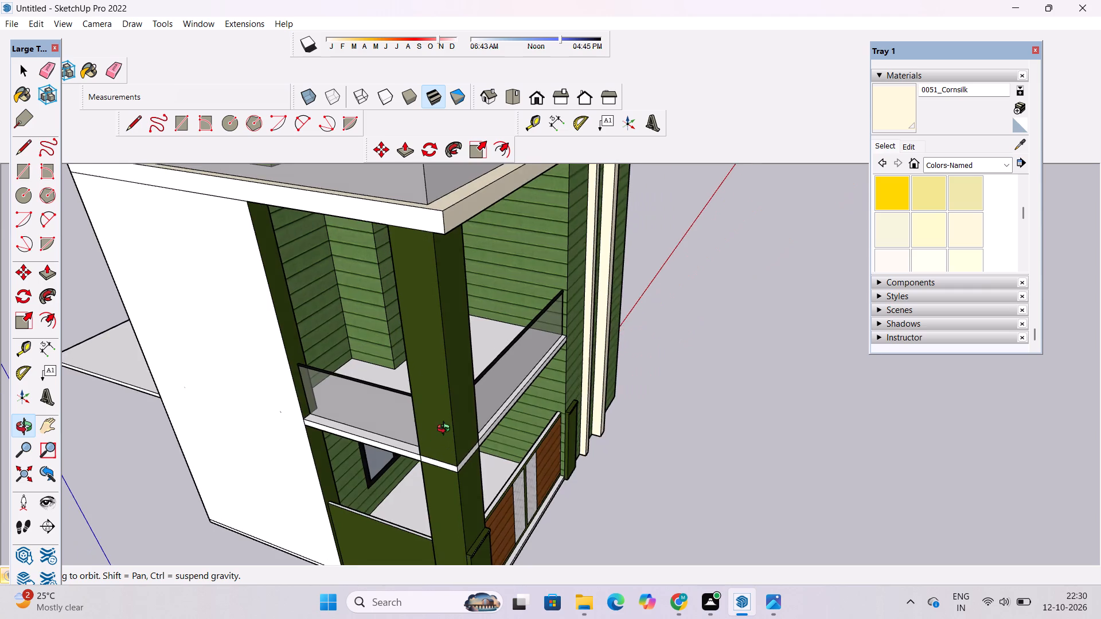
pyautogui.moveTo(446, 430); pyautogui.dragTo(440, 437)
pyautogui.keyDown('shift'); pyautogui.scroll(-5, 432, 396); pyautogui.keyUp('shift')
pyautogui.keyDown('shift'); pyautogui.moveTo(427, 391); pyautogui.dragTo(433, 402); pyautogui.keyUp('shift')
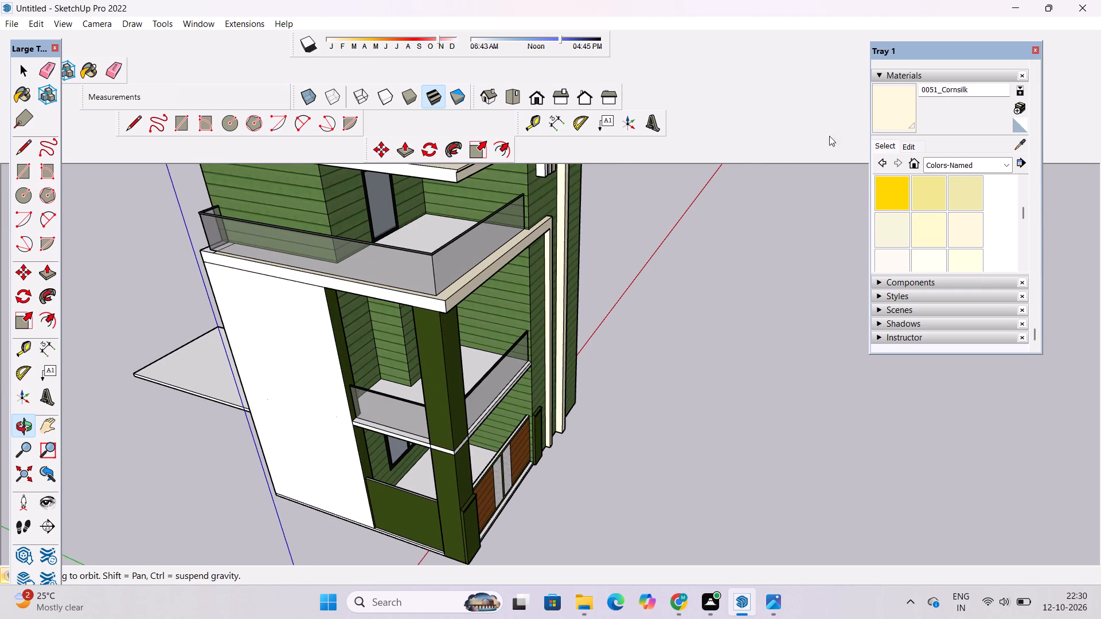
pyautogui.click(880, 106)
pyautogui.scroll(5, 426, 293)
pyautogui.click(429, 305)
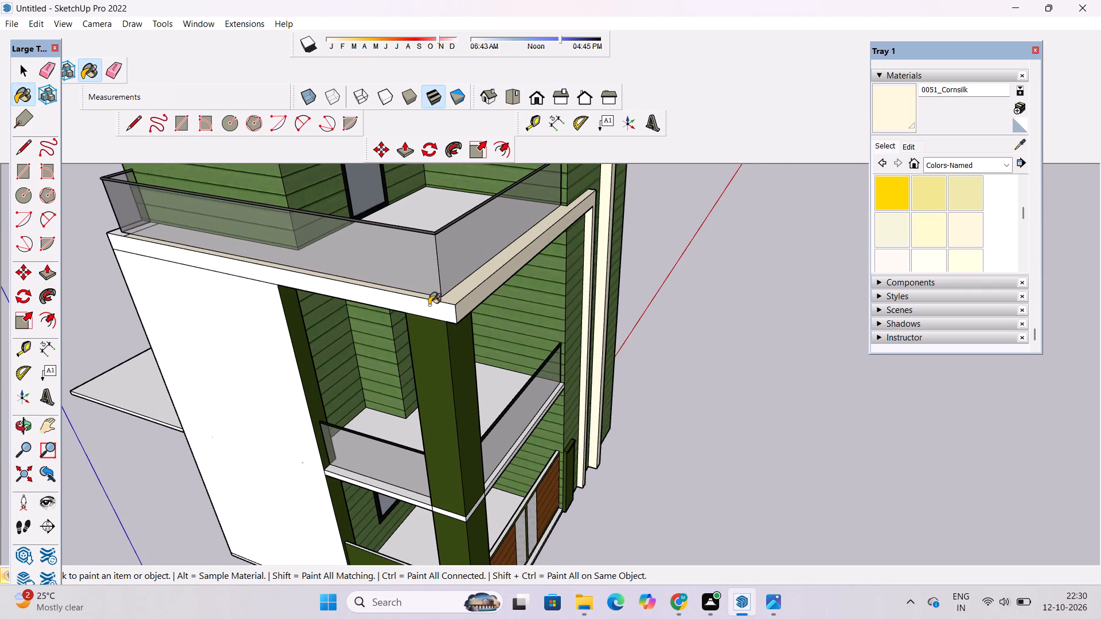
pyautogui.scroll(-5, 230, 276)
pyautogui.scroll(20, 155, 242)
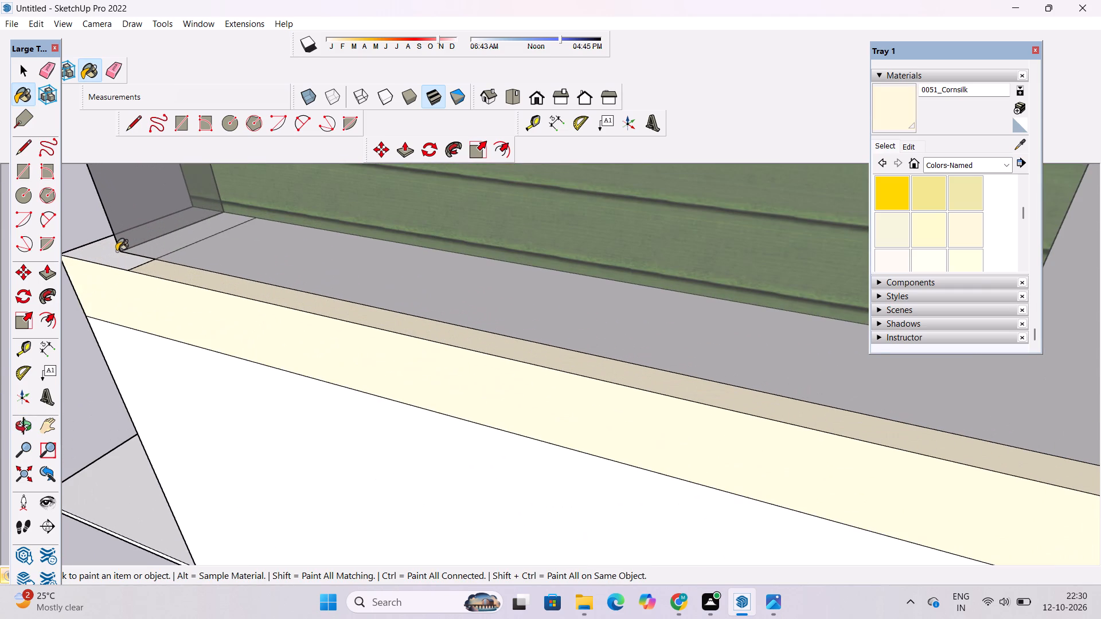
pyautogui.click(112, 254)
# Paint the first-floor balcony slab's side and front edges, outer top strips and the bands around the corner column with 0051_Cornsilk.
pyautogui.scroll(-20, 112, 233)
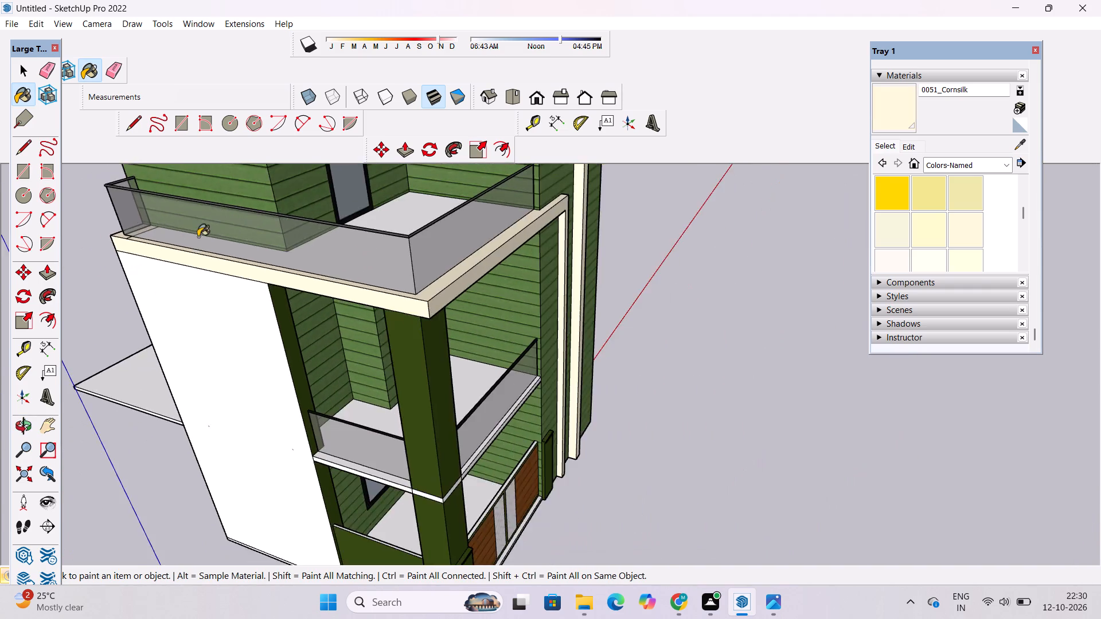
pyautogui.scroll(-5, 198, 237)
pyautogui.scroll(16, 284, 395)
pyautogui.click(382, 417)
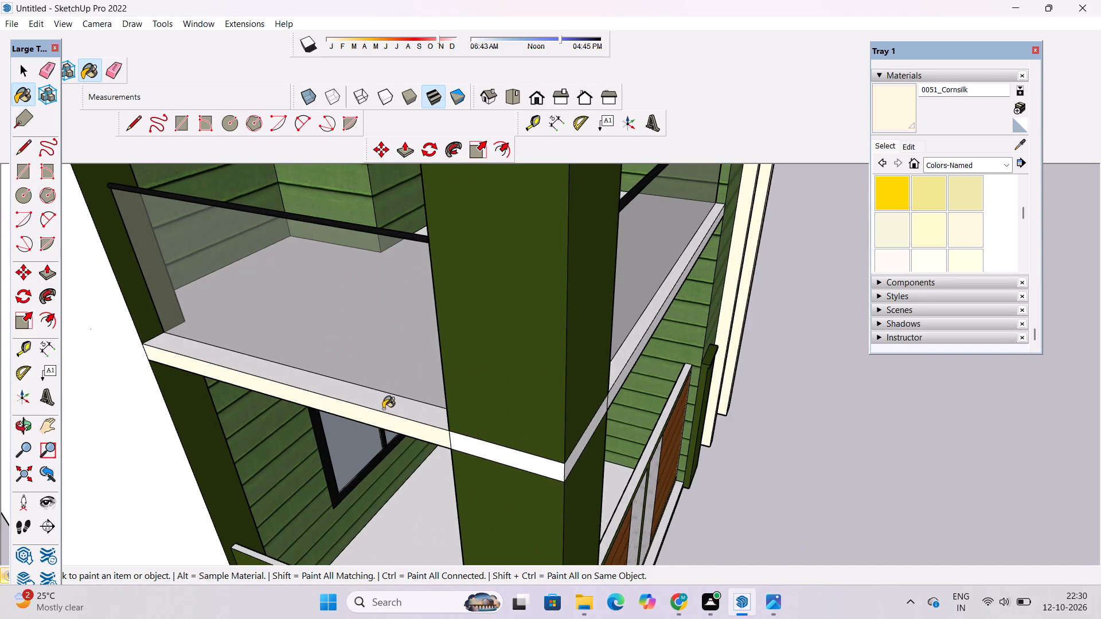
pyautogui.click(383, 408)
pyautogui.click(492, 455)
pyautogui.scroll(6, 578, 449)
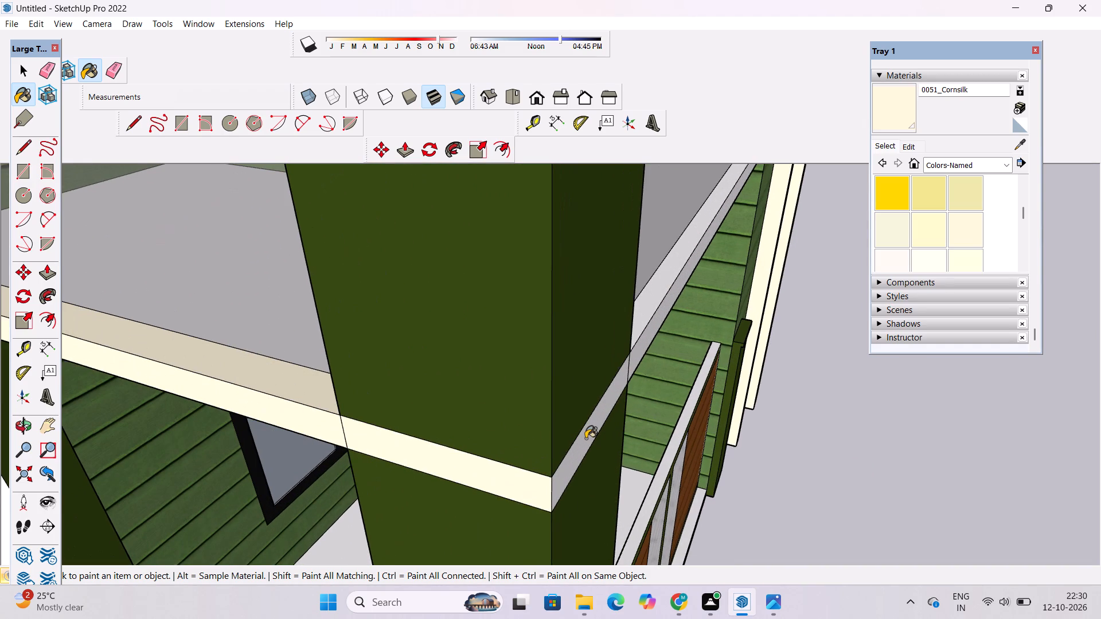
pyautogui.click(585, 438)
pyautogui.click(643, 343)
pyautogui.click(643, 318)
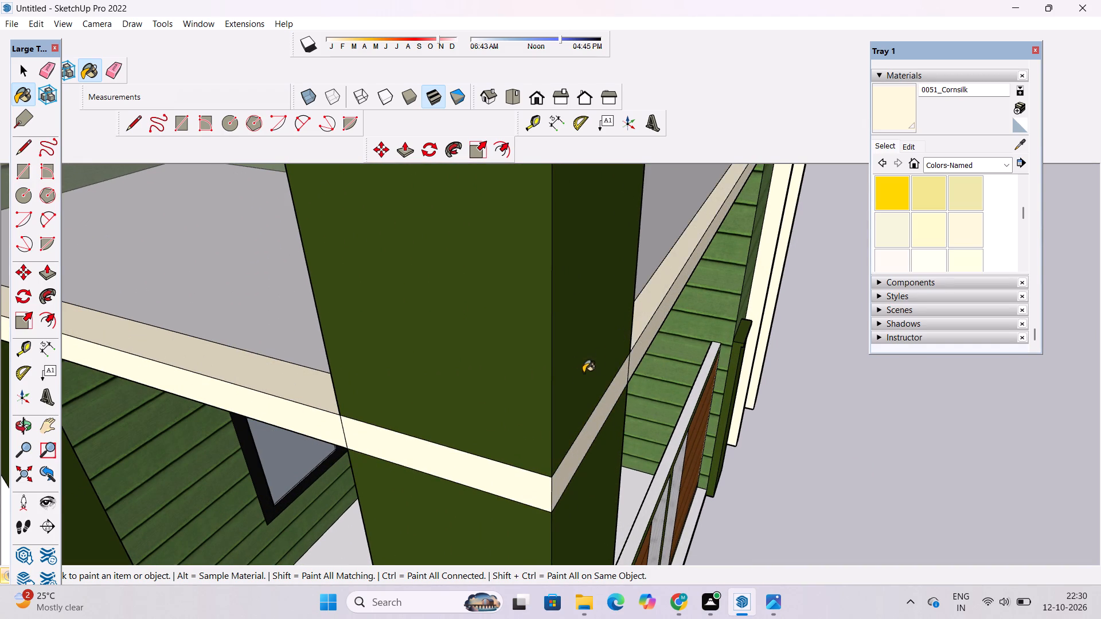
# Paint the front edge strips of the caps on both pillars flanking the ground-floor gate with 0051_Cornsilk.
pyautogui.press('o')
pyautogui.scroll(-8, 562, 347)
pyautogui.scroll(1, 560, 347)
pyautogui.scroll(-5, 560, 347)
pyautogui.moveTo(716, 347); pyautogui.dragTo(343, 241)
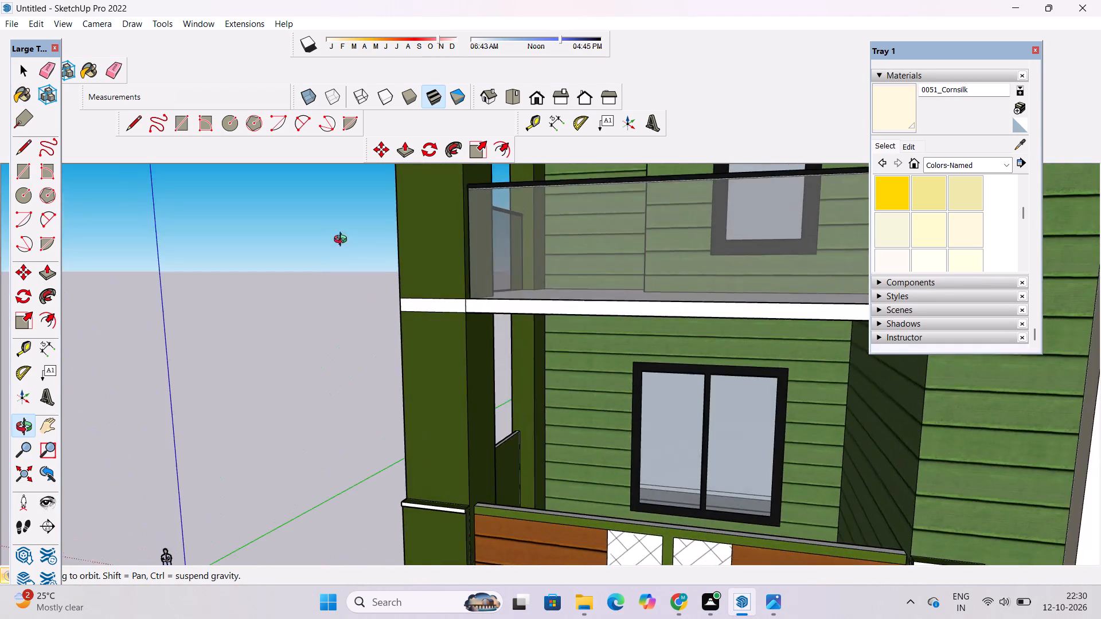
pyautogui.moveTo(343, 241); pyautogui.dragTo(343, 240)
pyautogui.scroll(-4, 399, 314)
pyautogui.moveTo(452, 358); pyautogui.dragTo(644, 456)
pyautogui.keyDown('shift'); pyautogui.moveTo(637, 453); pyautogui.dragTo(625, 386); pyautogui.keyUp('shift')
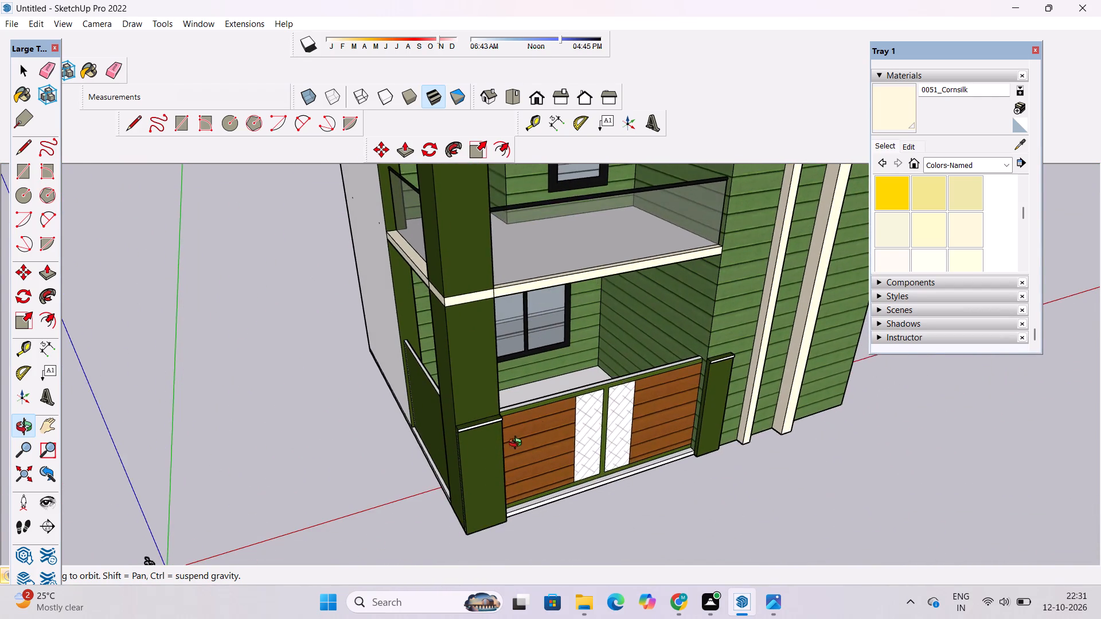
pyautogui.scroll(4, 479, 463)
pyautogui.moveTo(505, 445); pyautogui.dragTo(443, 458)
pyautogui.scroll(5, 465, 418)
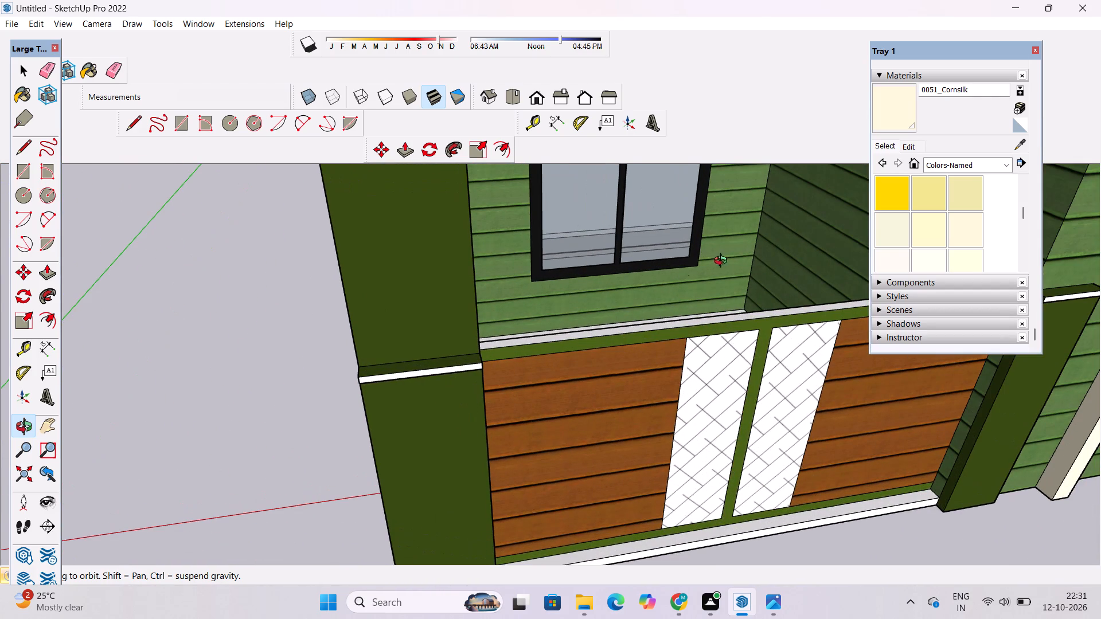
pyautogui.click(881, 112)
pyautogui.scroll(5, 481, 375)
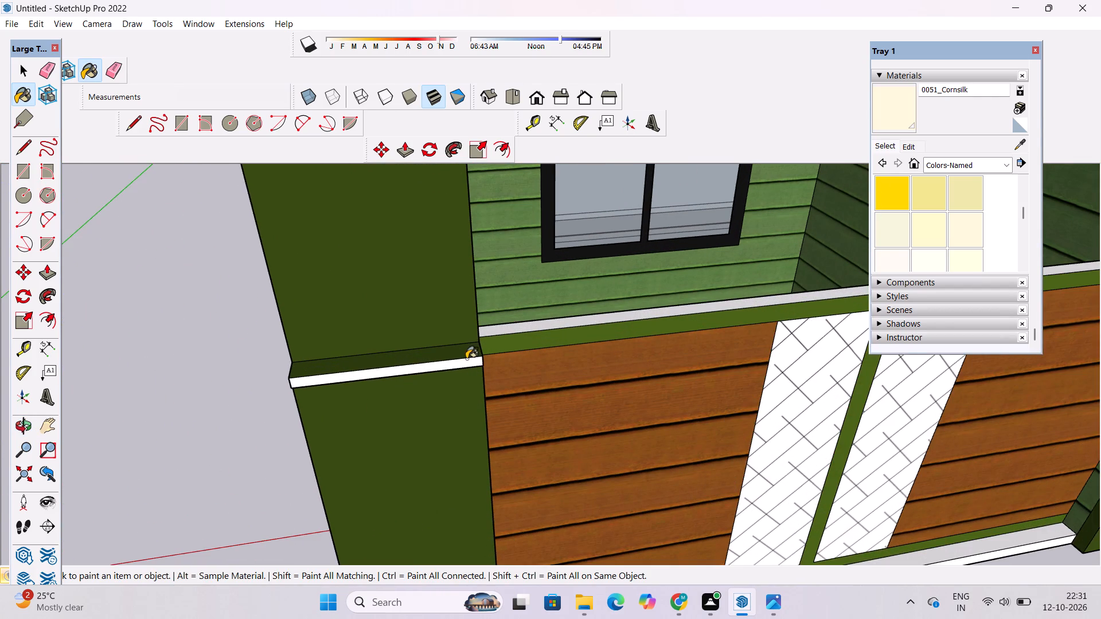
pyautogui.click(466, 359)
pyautogui.scroll(-11, 188, 376)
pyautogui.scroll(16, 471, 362)
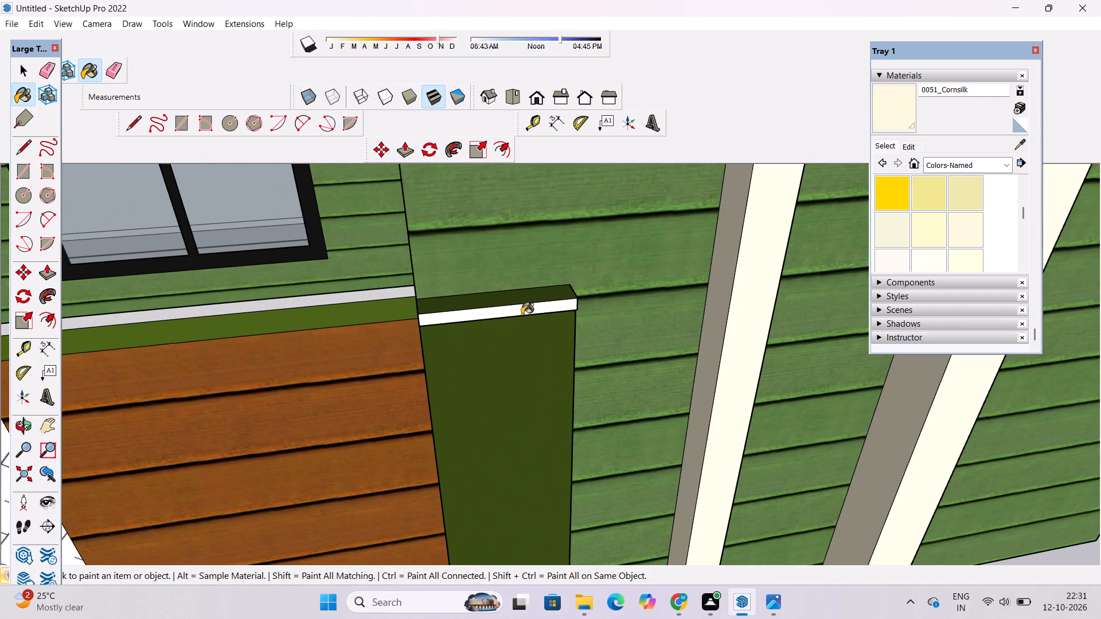
pyautogui.click(524, 314)
# Examine the ground-floor porch, gate and balconies from several angles for surfaces that still need a material.
pyautogui.scroll(-7, 617, 346)
pyautogui.press('o')
pyautogui.scroll(-4, 640, 324)
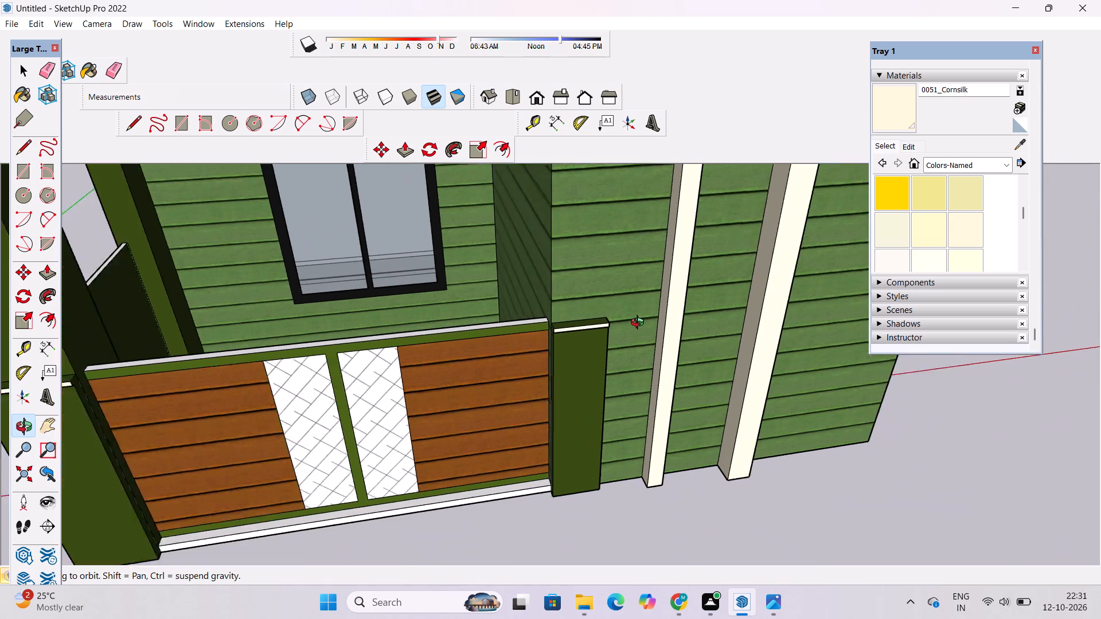
pyautogui.scroll(-2, 640, 324)
pyautogui.moveTo(318, 418); pyautogui.dragTo(571, 417)
pyautogui.keyDown('shift'); pyautogui.moveTo(454, 437); pyautogui.dragTo(474, 399); pyautogui.keyUp('shift')
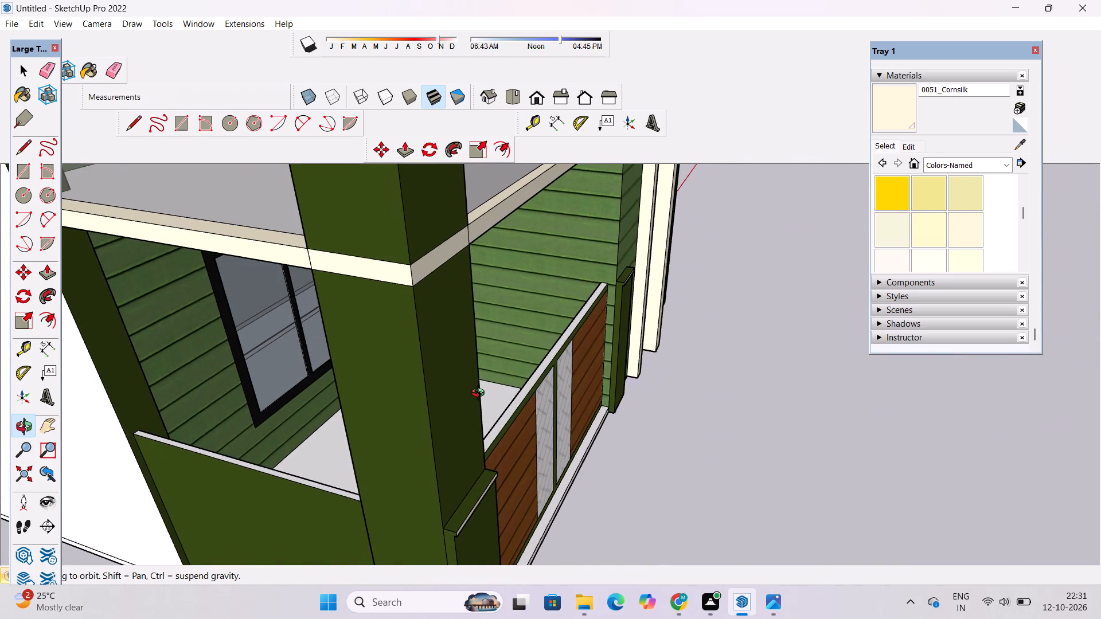
pyautogui.scroll(-5, 477, 387)
pyautogui.moveTo(521, 398); pyautogui.dragTo(462, 395)
pyautogui.moveTo(481, 394); pyautogui.dragTo(283, 401)
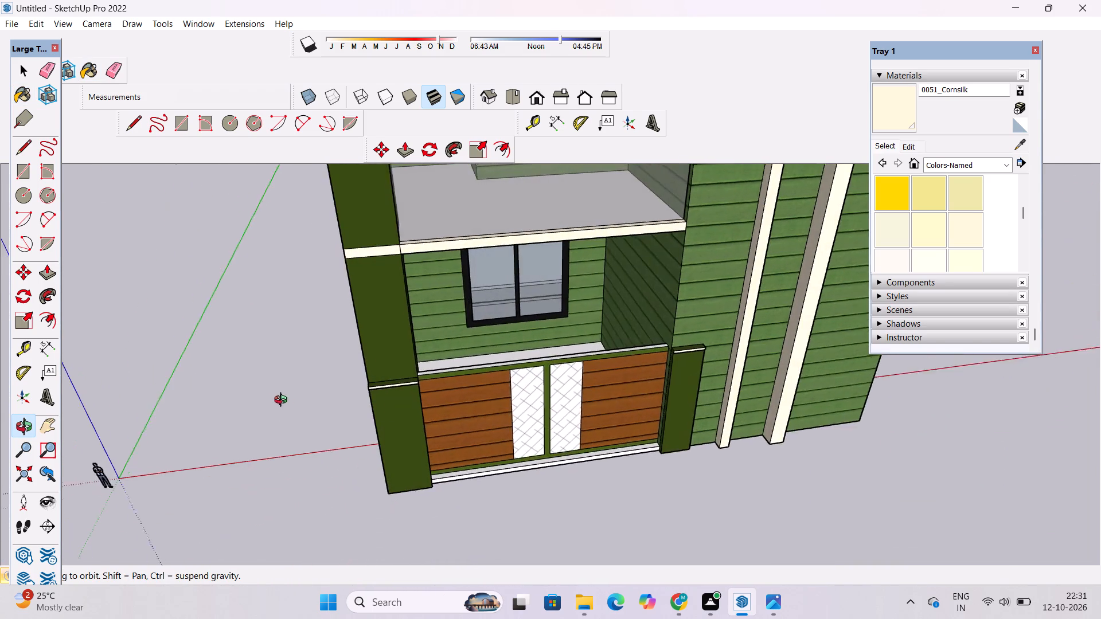
pyautogui.moveTo(283, 401); pyautogui.dragTo(274, 401)
pyautogui.keyDown('shift'); pyautogui.moveTo(433, 366); pyautogui.dragTo(394, 381); pyautogui.keyUp('shift')
pyautogui.keyDown('shift'); pyautogui.moveTo(424, 387); pyautogui.dragTo(396, 391); pyautogui.keyUp('shift')
pyautogui.moveTo(405, 410); pyautogui.dragTo(393, 432)
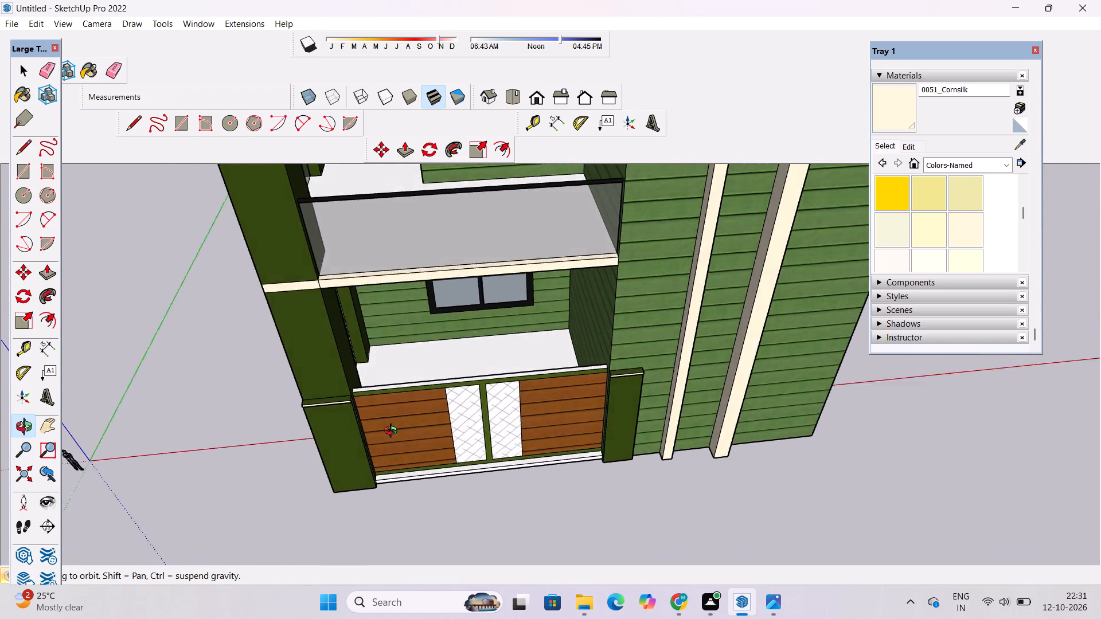
pyautogui.moveTo(393, 432); pyautogui.dragTo(388, 415)
pyautogui.scroll(-6, 401, 393)
pyautogui.keyDown('shift'); pyautogui.moveTo(400, 399); pyautogui.dragTo(377, 427); pyautogui.keyUp('shift')
pyautogui.moveTo(388, 426); pyautogui.dragTo(386, 462)
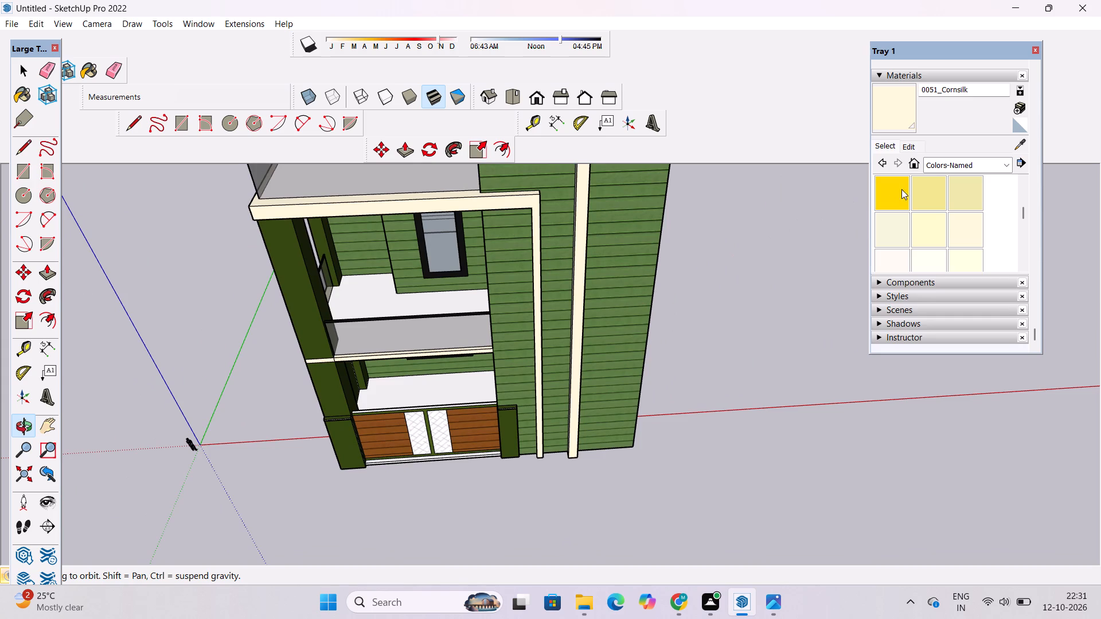
# Paint the ground-floor porch floor and the top and front faces of the base strip below the gate with Stone Marble.
pyautogui.click(937, 165)
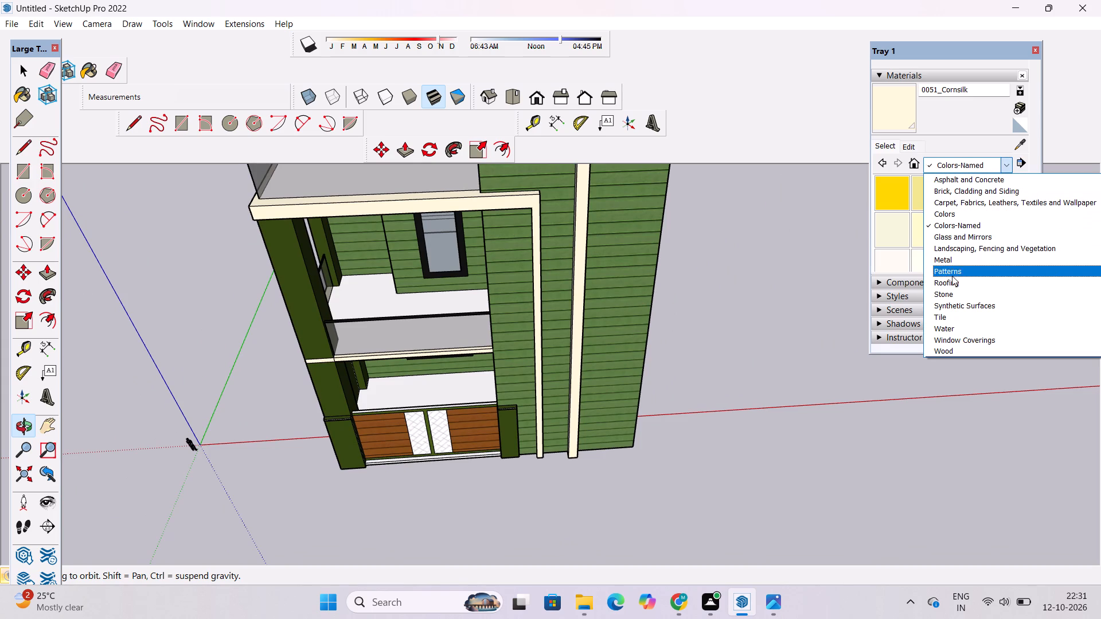
pyautogui.click(952, 291)
pyautogui.click(965, 230)
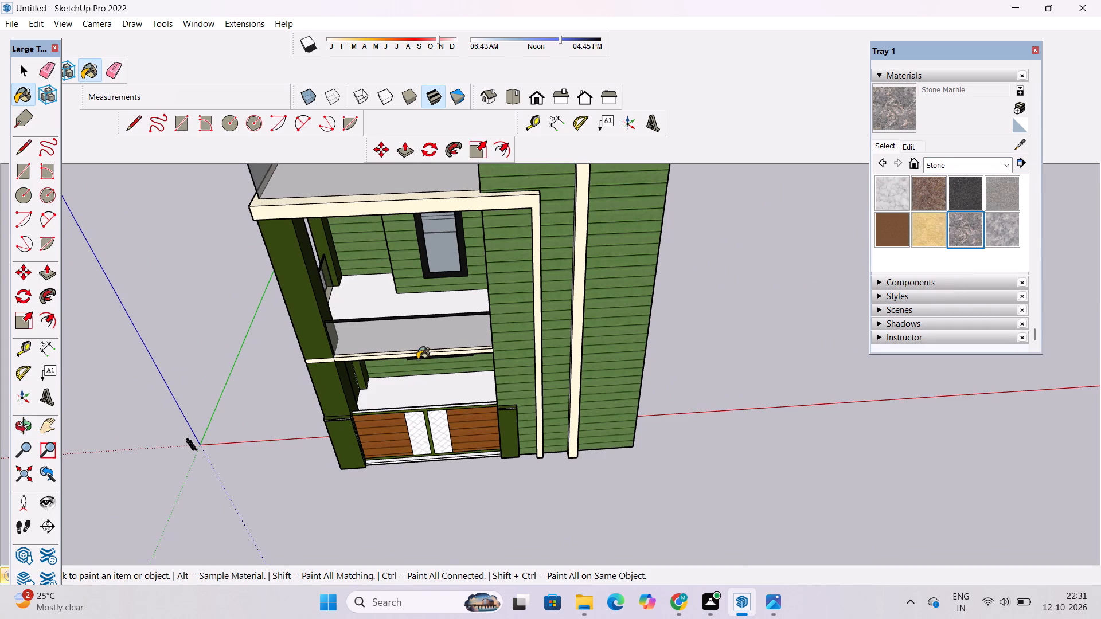
pyautogui.scroll(5, 399, 392)
pyautogui.click(416, 393)
pyautogui.scroll(11, 501, 474)
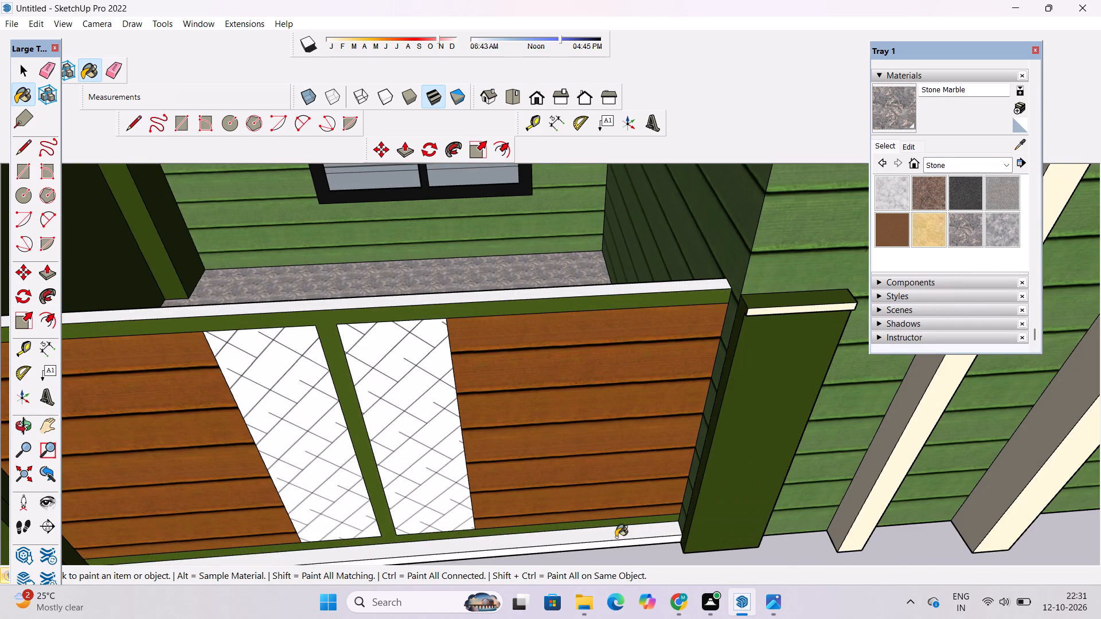
pyautogui.click(618, 538)
pyautogui.click(612, 555)
# Paint the first-floor balcony floor with Carrera Marble from the Stone materials.
pyautogui.scroll(-9, 481, 530)
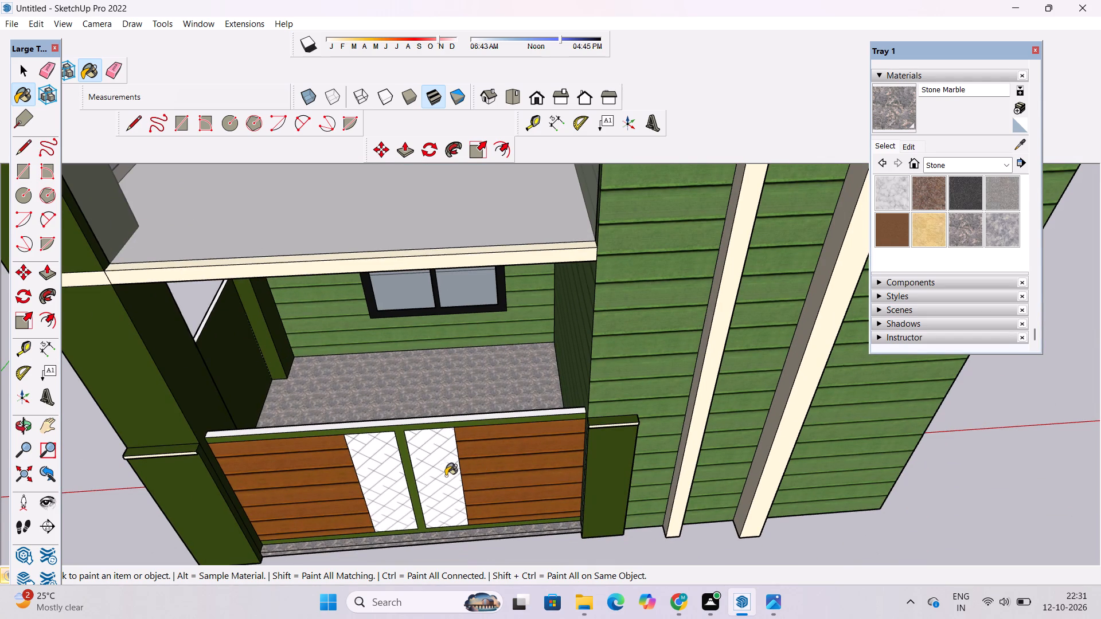
pyautogui.scroll(-10, 313, 355)
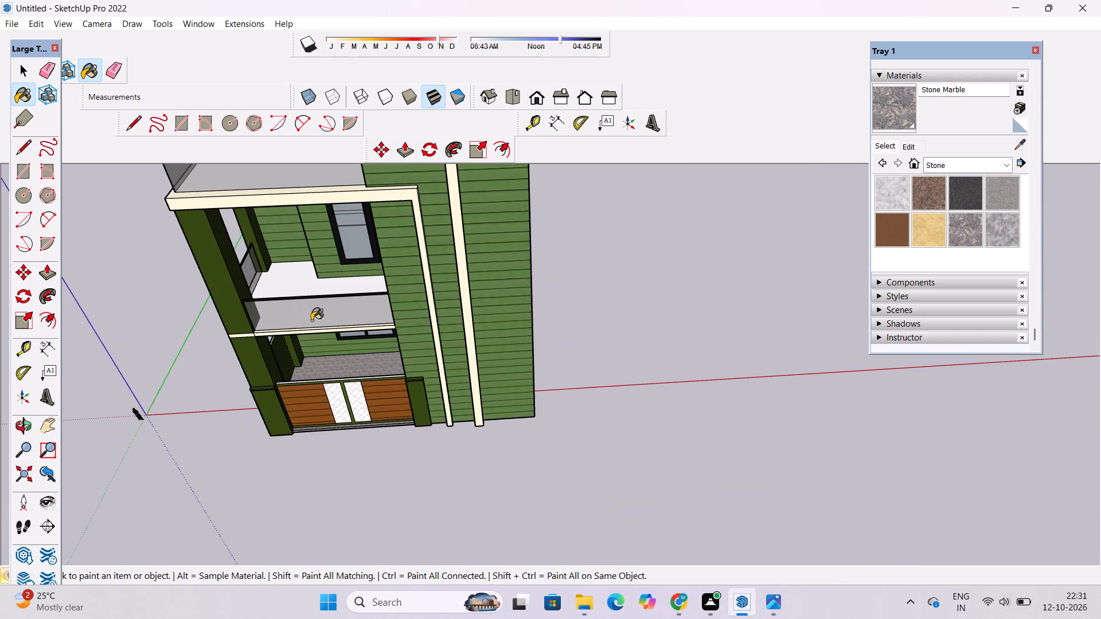
pyautogui.scroll(-5, 314, 288)
pyautogui.press('o')
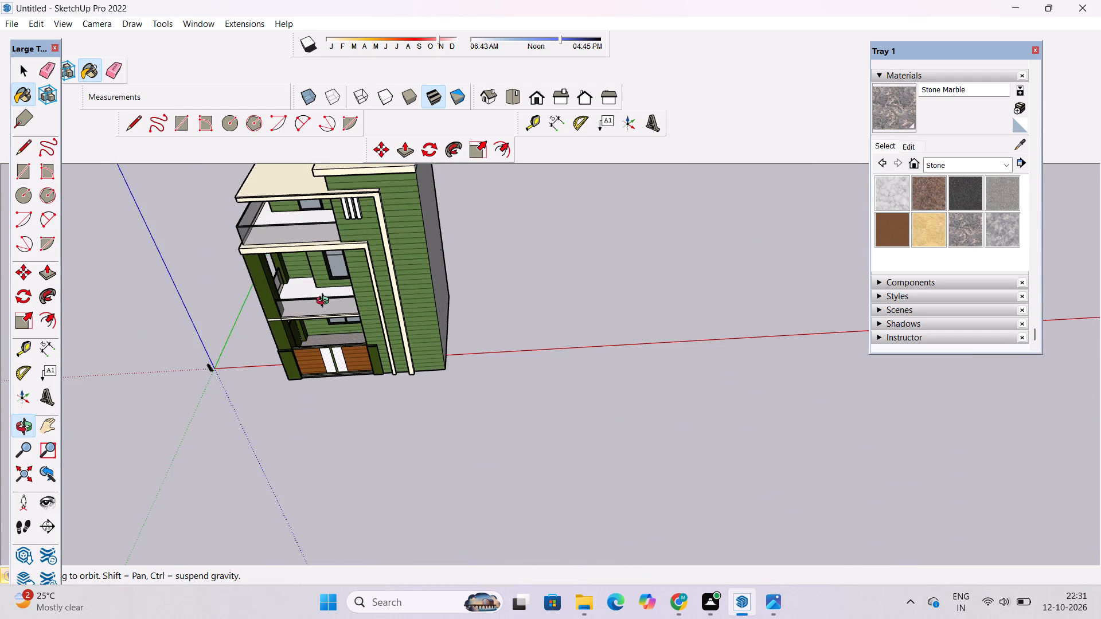
pyautogui.scroll(1, 326, 310)
pyautogui.keyDown('shift'); pyautogui.moveTo(327, 316); pyautogui.dragTo(385, 363); pyautogui.keyUp('shift')
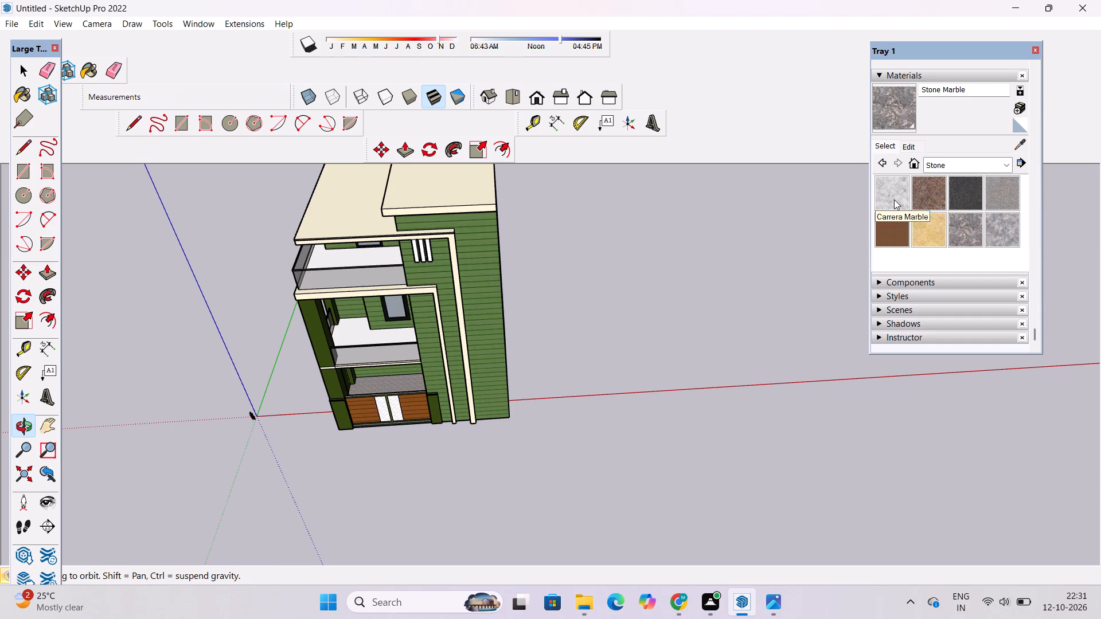
pyautogui.click(894, 199)
pyautogui.scroll(10, 340, 358)
pyautogui.click(360, 291)
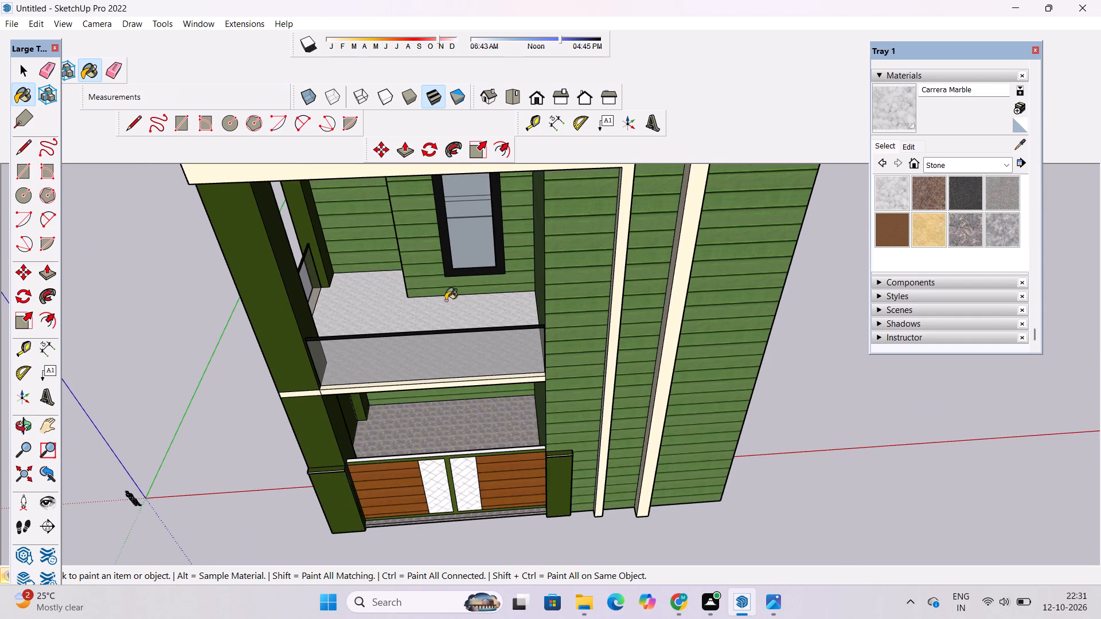
# Darken the Carrera Marble material's colour to a mid grey.
pyautogui.click(908, 147)
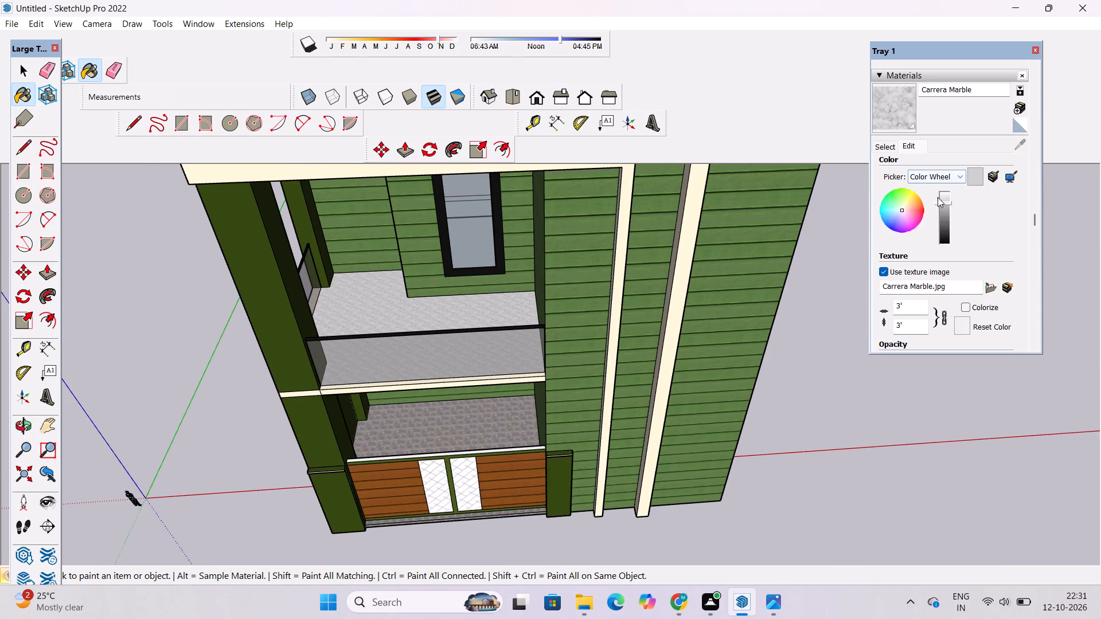
pyautogui.click(941, 206)
pyautogui.click(944, 211)
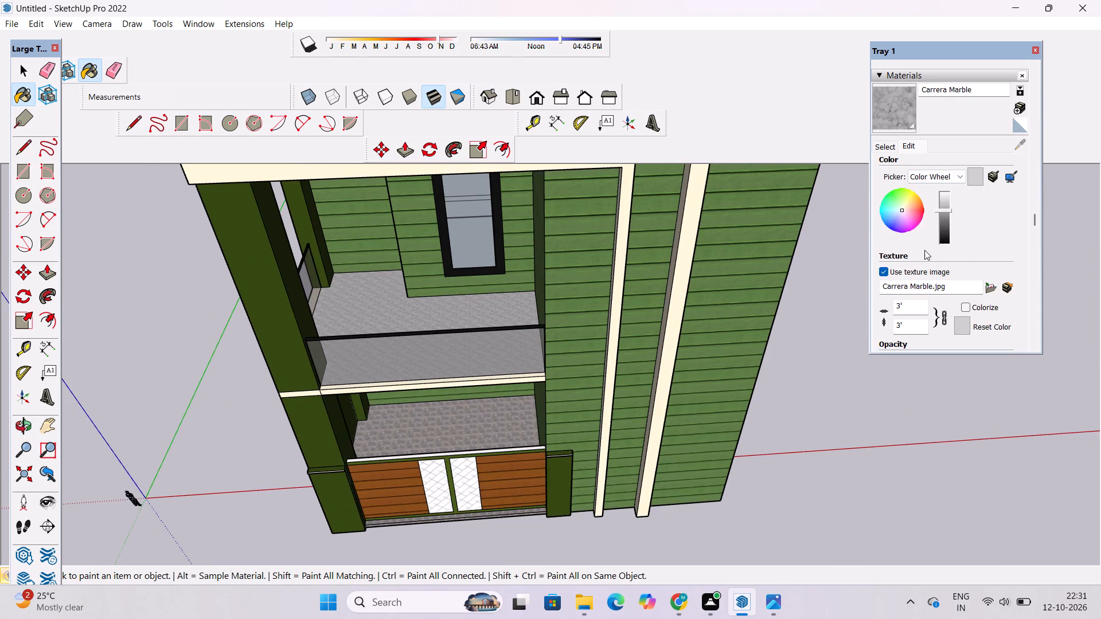
# Set the Carrera Marble texture size to 10' by 10'.
pyautogui.click(913, 328)
pyautogui.press('BackSpace')
pyautogui.press('BackSpace')
pyautogui.press('BackSpace')
pyautogui.press('BackSpace')
pyautogui.press('BackSpace')
pyautogui.press('BackSpace')
pyautogui.press('BackSpace')
pyautogui.press('BackSpace')
pyautogui.press('BackSpace')
pyautogui.write("10'")
pyautogui.press('Return')
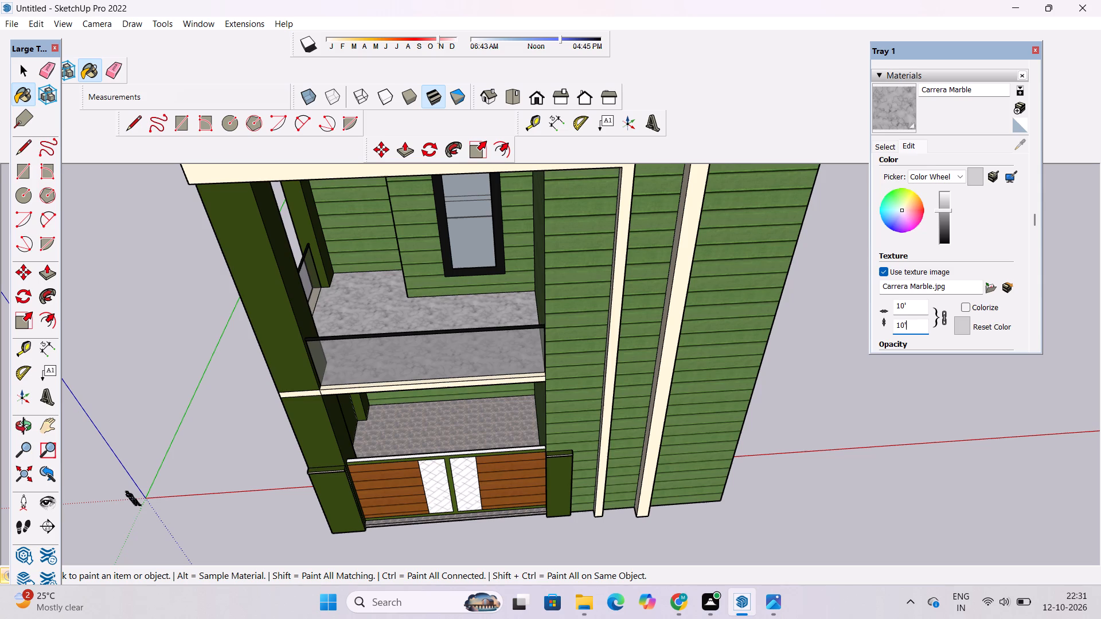
# Paint the upper balcony floor with the edited Carrera Marble.
pyautogui.scroll(-9, 263, 416)
pyautogui.scroll(8, 214, 329)
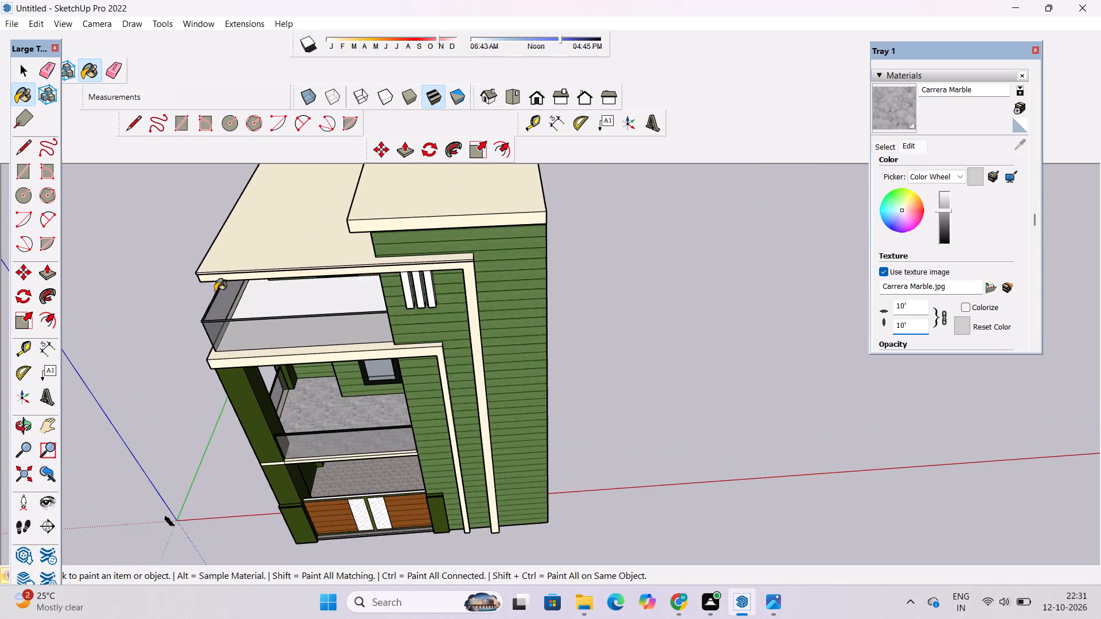
pyautogui.scroll(8, 215, 291)
pyautogui.click(360, 318)
# Examine the upper balcony and the side edges of the roof slabs from several angles.
pyautogui.press('o')
pyautogui.scroll(-7, 348, 305)
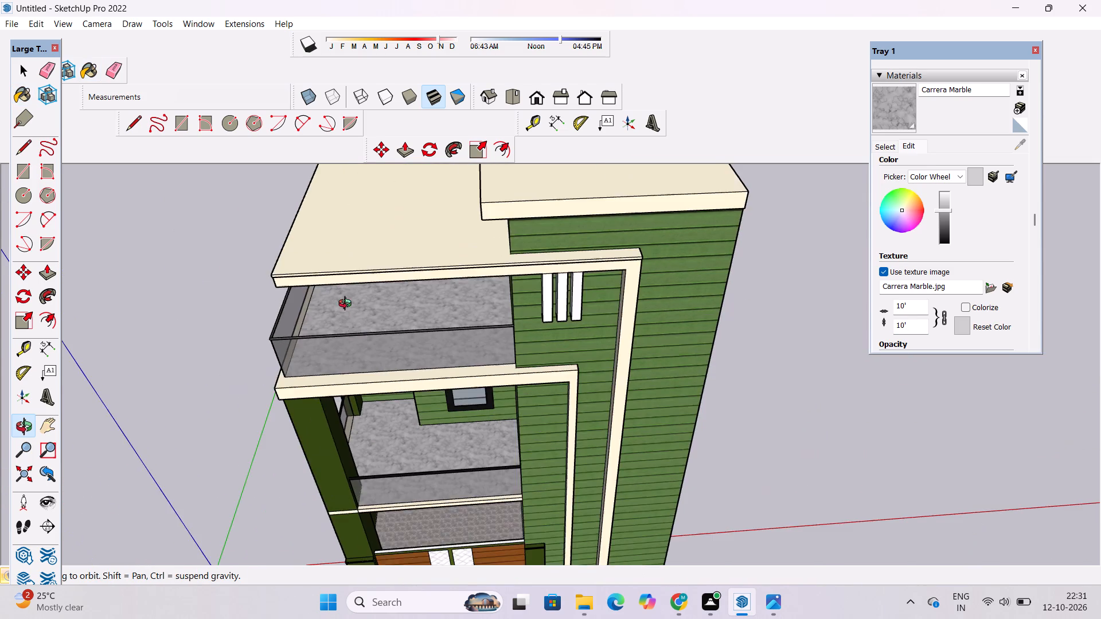
pyautogui.moveTo(376, 374); pyautogui.dragTo(592, 313)
pyautogui.moveTo(591, 326); pyautogui.dragTo(442, 343)
pyautogui.moveTo(312, 369); pyautogui.dragTo(345, 372)
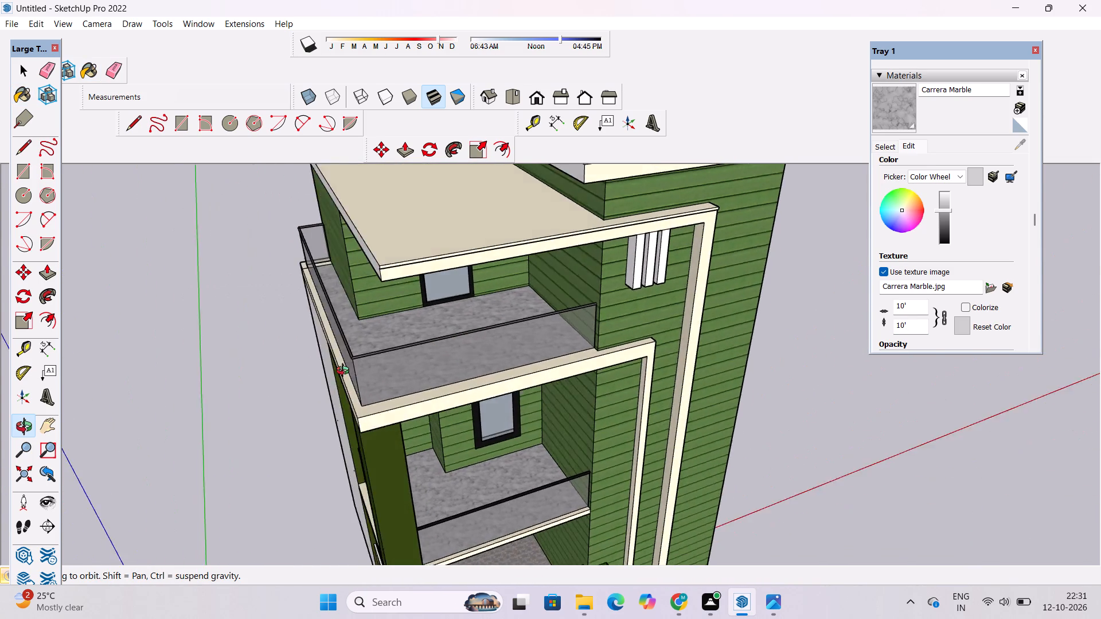
pyautogui.moveTo(345, 372); pyautogui.dragTo(432, 354)
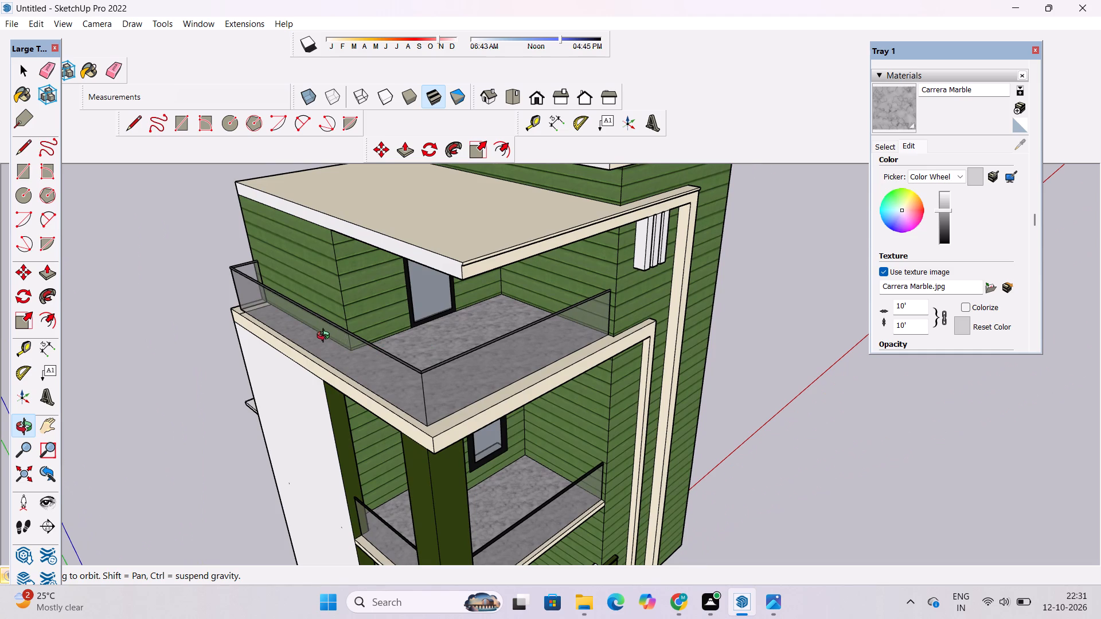
pyautogui.scroll(-8, 321, 333)
pyautogui.moveTo(314, 358); pyautogui.dragTo(386, 475)
pyautogui.moveTo(372, 465); pyautogui.dragTo(348, 399)
pyautogui.scroll(5, 212, 358)
pyautogui.moveTo(352, 320); pyautogui.dragTo(293, 371)
pyautogui.moveTo(291, 375); pyautogui.dragTo(437, 347)
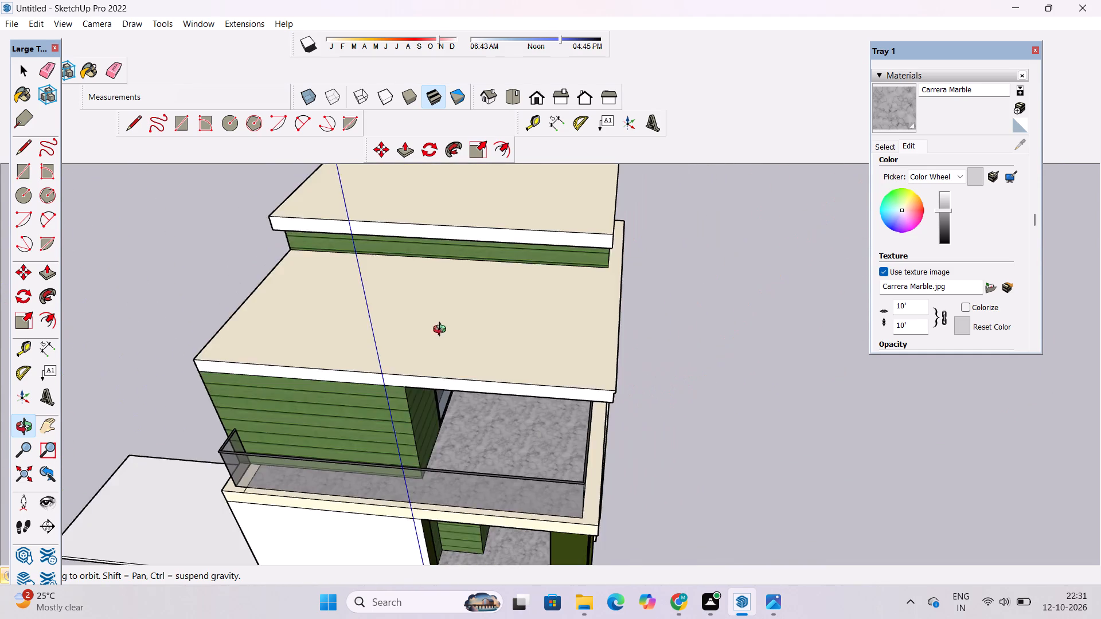
pyautogui.scroll(-5, 442, 331)
pyautogui.keyDown('shift'); pyautogui.moveTo(473, 381); pyautogui.dragTo(369, 350); pyautogui.keyUp('shift')
pyautogui.moveTo(365, 377); pyautogui.dragTo(280, 347)
pyautogui.keyDown('shift'); pyautogui.moveTo(376, 325); pyautogui.dragTo(342, 343); pyautogui.keyUp('shift')
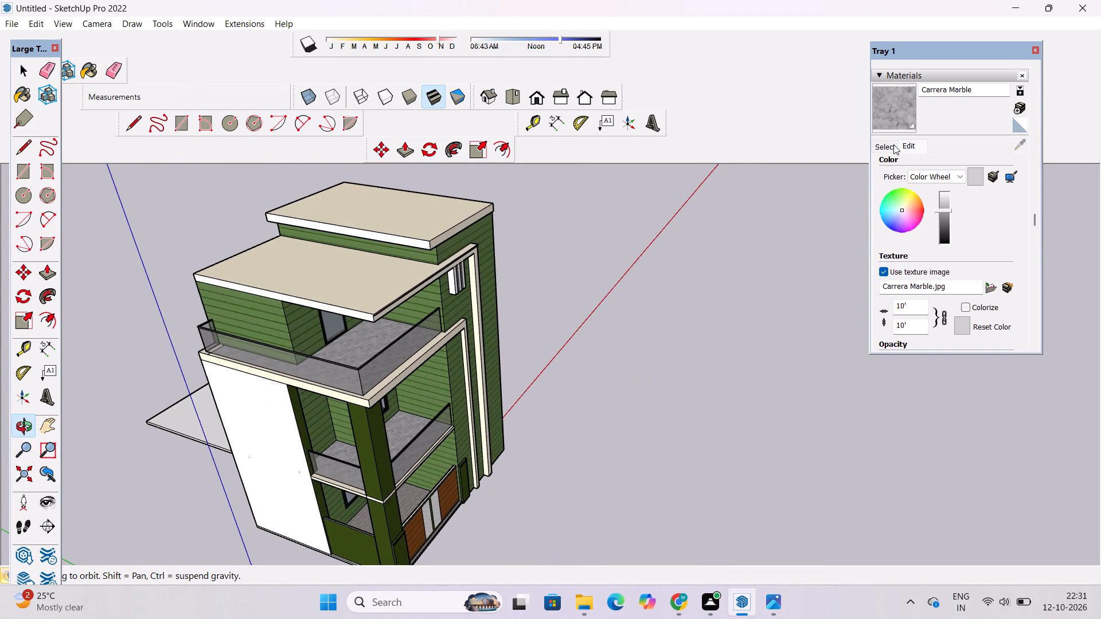
# Paint the side edges of the upper and lower roof slabs with 0012_Bisque from Colors-Named.
pyautogui.click(885, 144)
pyautogui.click(949, 167)
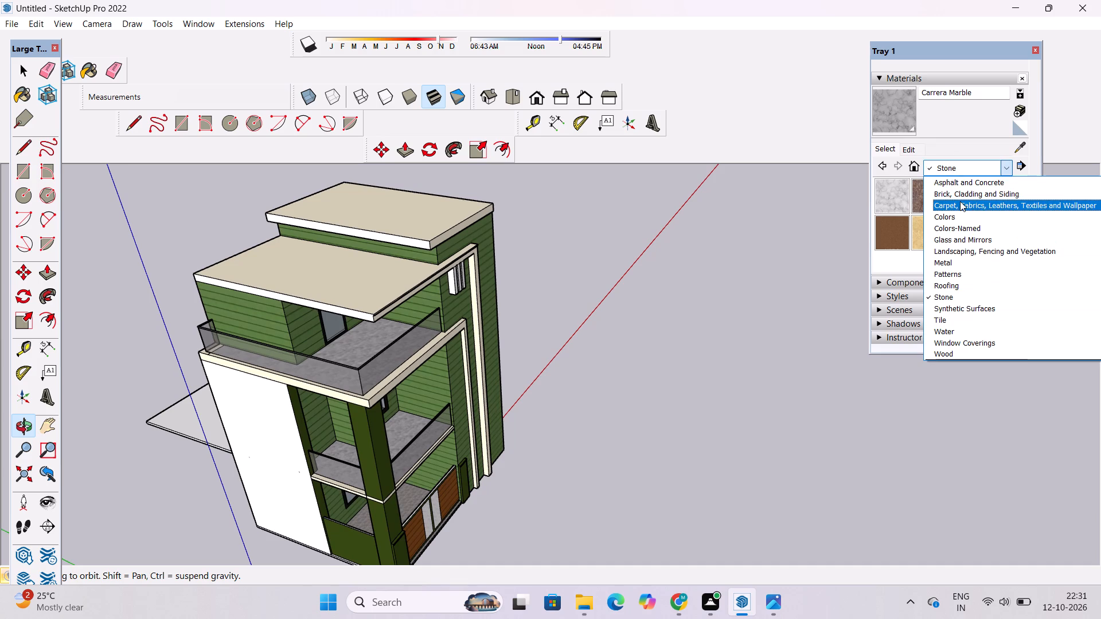
pyautogui.click(964, 227)
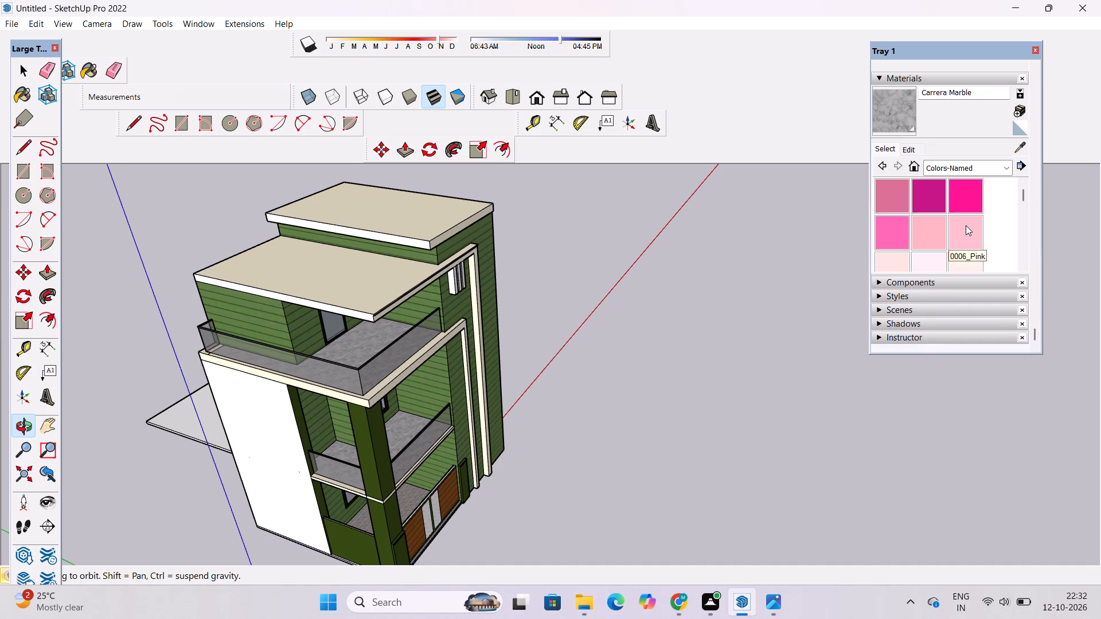
pyautogui.scroll(-1, 966, 225)
pyautogui.click(965, 233)
pyautogui.scroll(5, 360, 249)
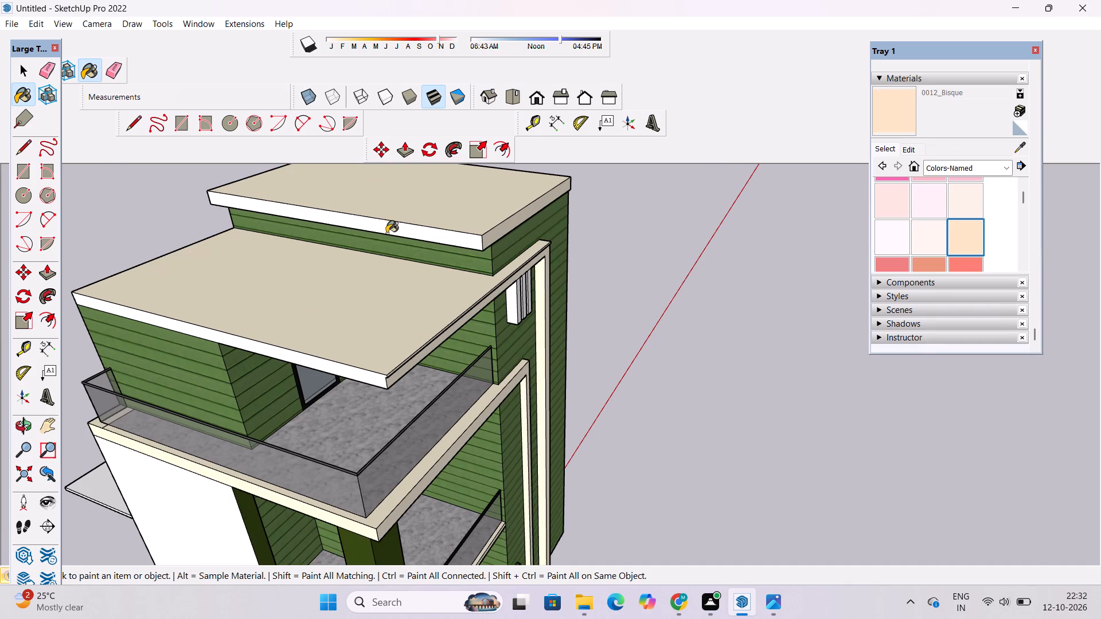
pyautogui.click(397, 229)
pyautogui.click(354, 374)
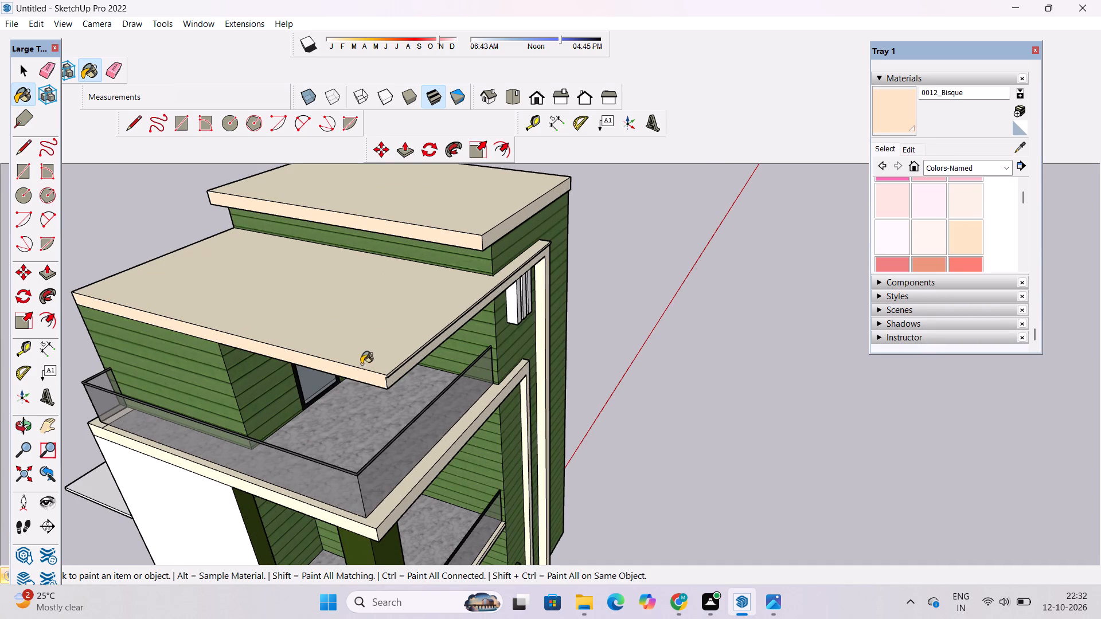
# Repaint the upper roof slab's side edge with 0009_Linen.
pyautogui.press('o')
pyautogui.moveTo(467, 369); pyautogui.dragTo(254, 260)
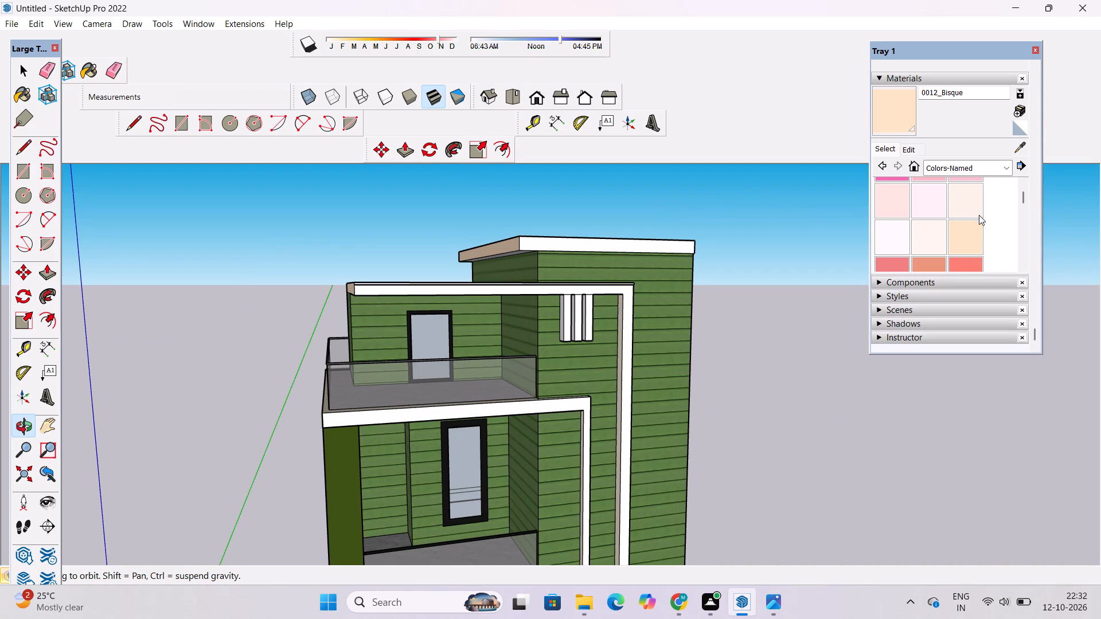
pyautogui.click(968, 201)
pyautogui.scroll(9, 517, 251)
pyautogui.click(513, 237)
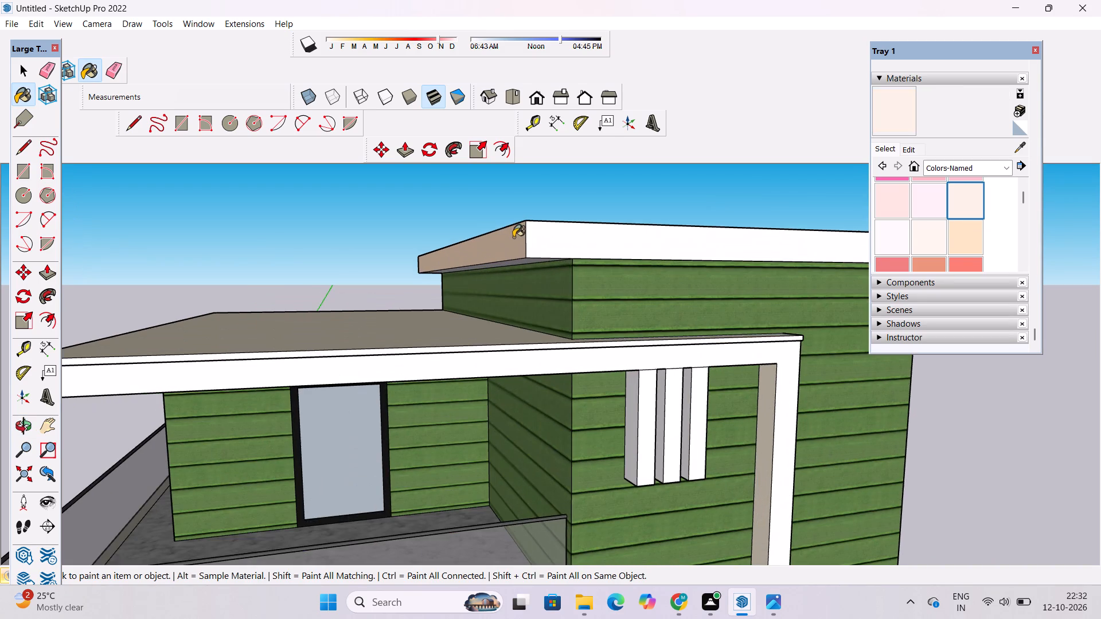
pyautogui.scroll(-5, 522, 242)
pyautogui.scroll(-7, 575, 228)
pyautogui.scroll(9, 467, 256)
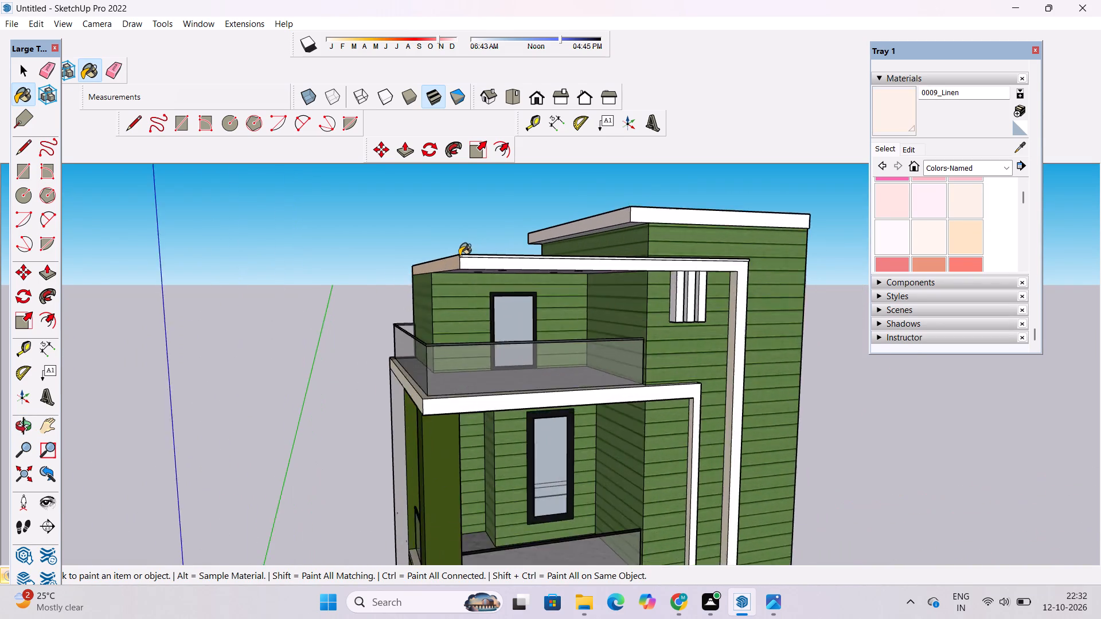
# Repaint the lower roof slab's side edge with 0009_Linen.
pyautogui.scroll(5, 459, 256)
pyautogui.click(451, 269)
pyautogui.scroll(10, 514, 257)
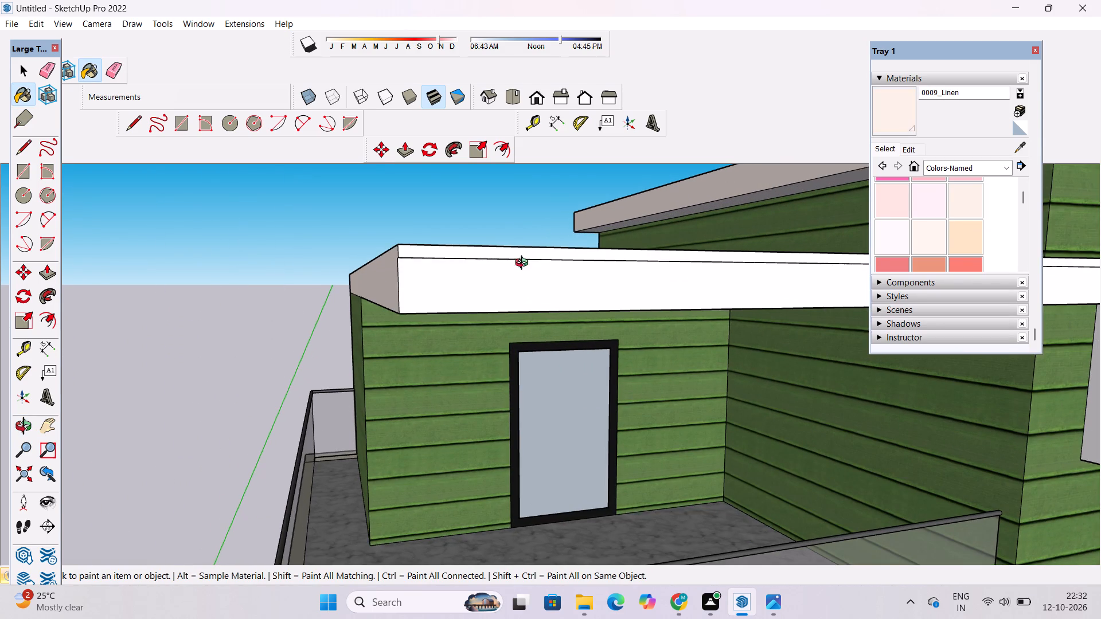
# Paint the underside of the upper frame beam, beside the three vertical fins, with 0009_Linen.
pyautogui.press('o')
pyautogui.scroll(-12, 506, 217)
pyautogui.moveTo(494, 234); pyautogui.dragTo(437, 287)
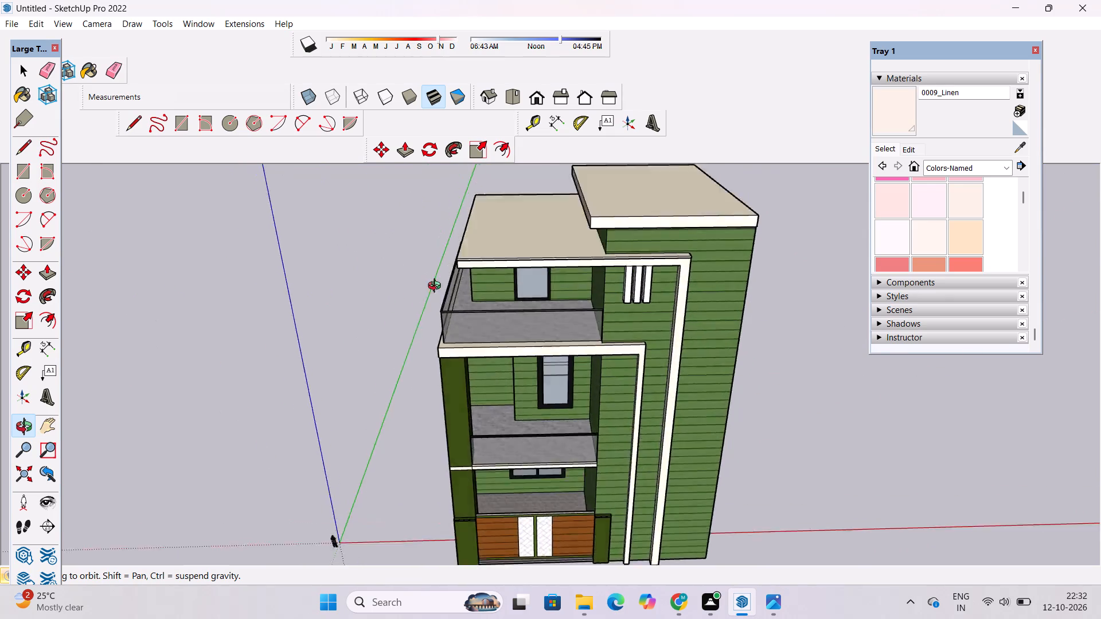
pyautogui.moveTo(437, 287); pyautogui.dragTo(448, 140)
pyautogui.moveTo(741, 281); pyautogui.dragTo(653, 265)
pyautogui.scroll(10, 626, 268)
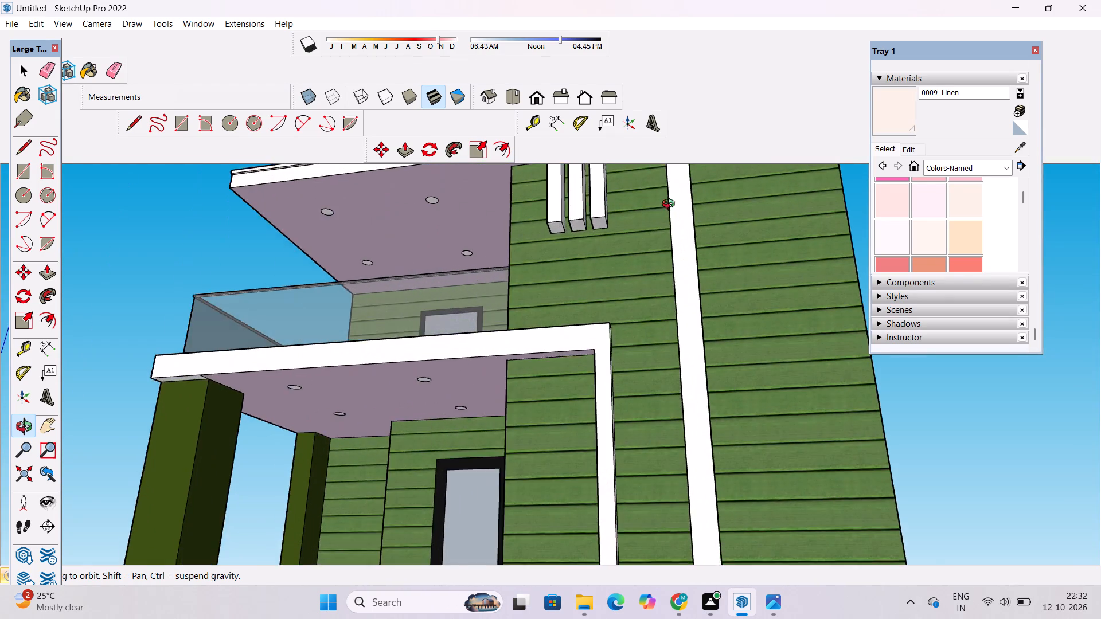
pyautogui.keyDown('shift'); pyautogui.moveTo(674, 209); pyautogui.dragTo(686, 289); pyautogui.keyUp('shift')
pyautogui.moveTo(685, 294); pyautogui.dragTo(844, 244)
pyautogui.scroll(-6, 773, 271)
pyautogui.moveTo(755, 276); pyautogui.dragTo(628, 284)
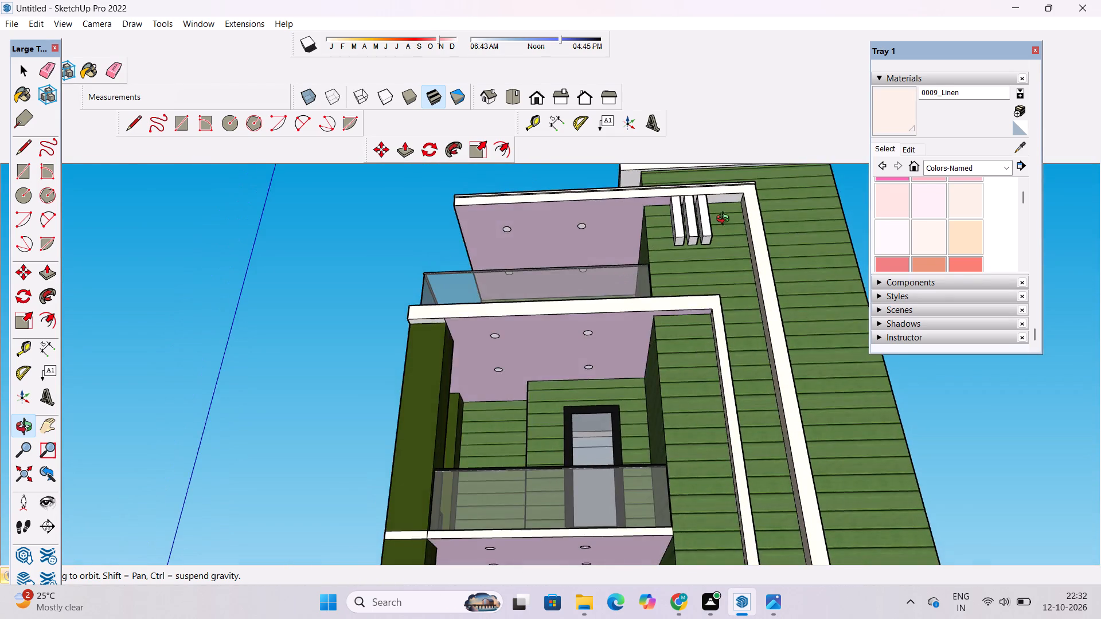
pyautogui.scroll(4, 737, 209)
pyautogui.keyDown('shift'); pyautogui.moveTo(749, 213); pyautogui.dragTo(751, 301); pyautogui.keyUp('shift')
pyautogui.moveTo(752, 304); pyautogui.dragTo(758, 166)
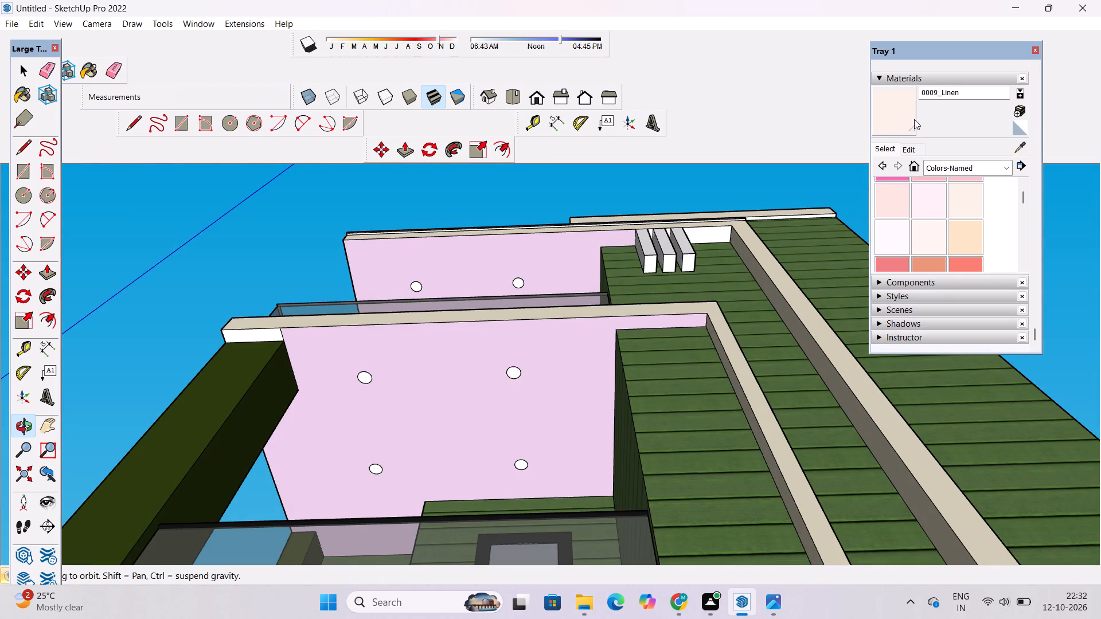
pyautogui.moveTo(902, 112); pyautogui.dragTo(896, 115)
pyautogui.scroll(5, 673, 230)
pyautogui.click(713, 237)
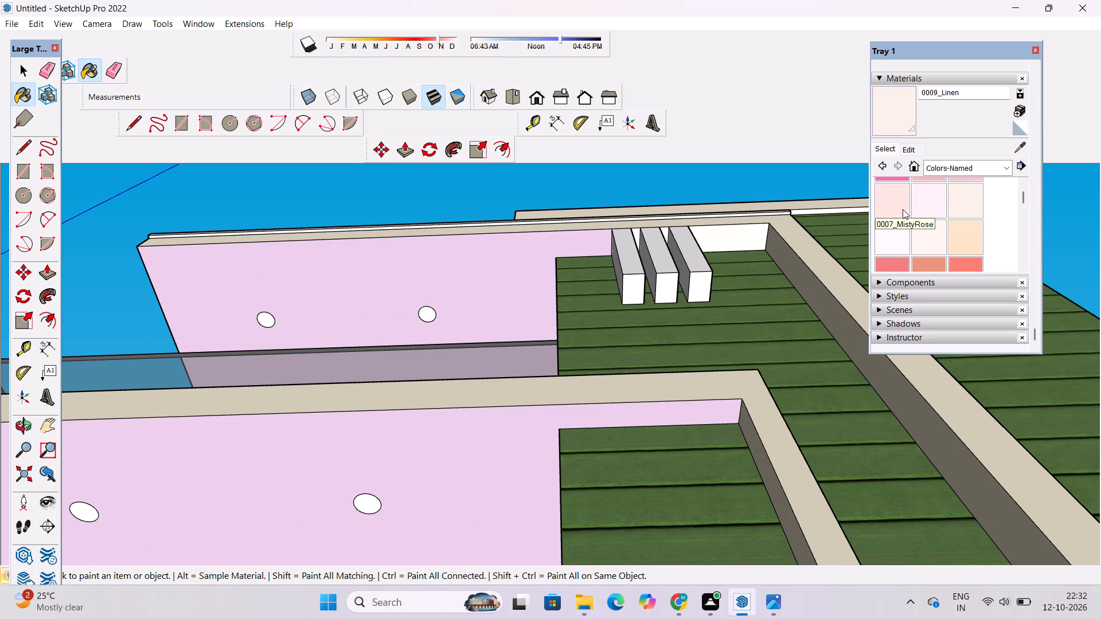
# Paint the front faces, bottom ends and balcony-side faces of the three vertical fins with 0135_DarkGray from Colors-Named.
pyautogui.scroll(-13, 926, 190)
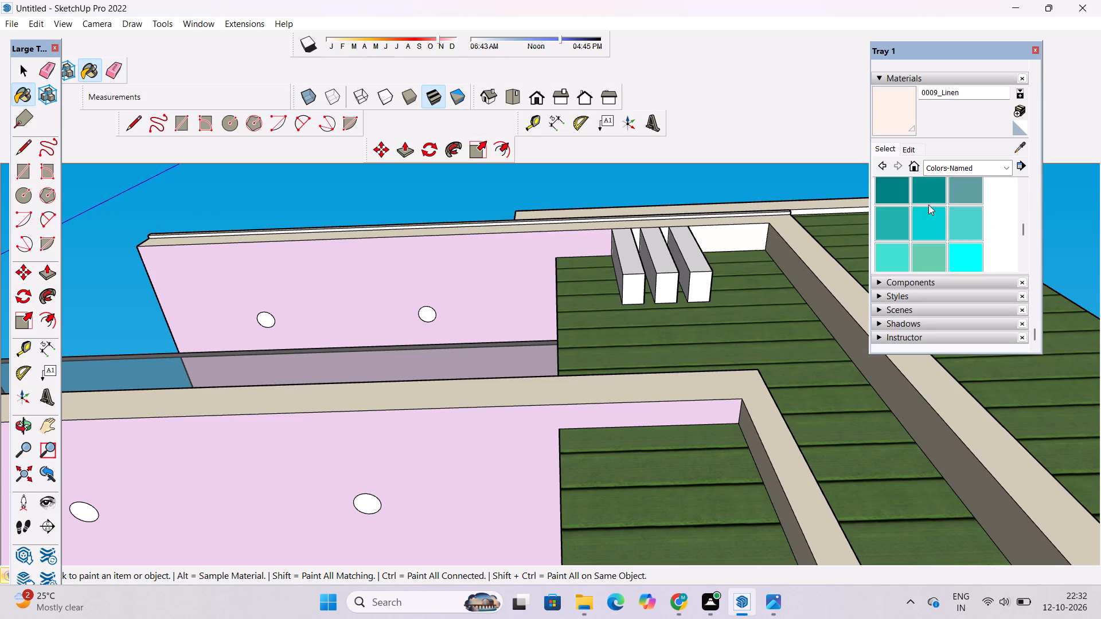
pyautogui.scroll(-9, 928, 205)
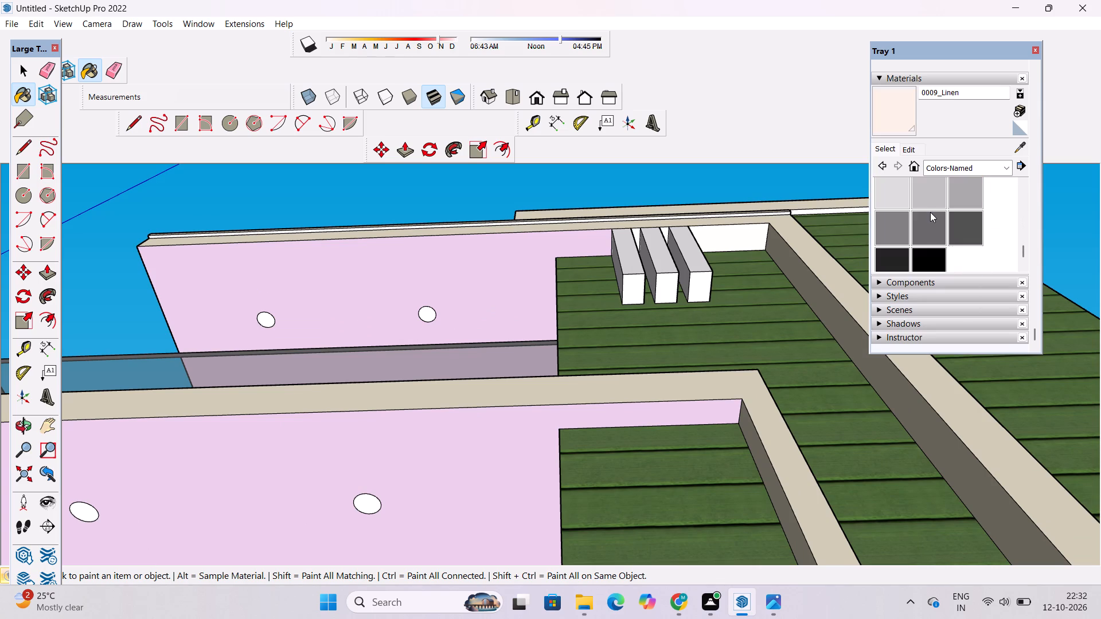
pyautogui.scroll(1, 931, 214)
pyautogui.scroll(-1, 934, 217)
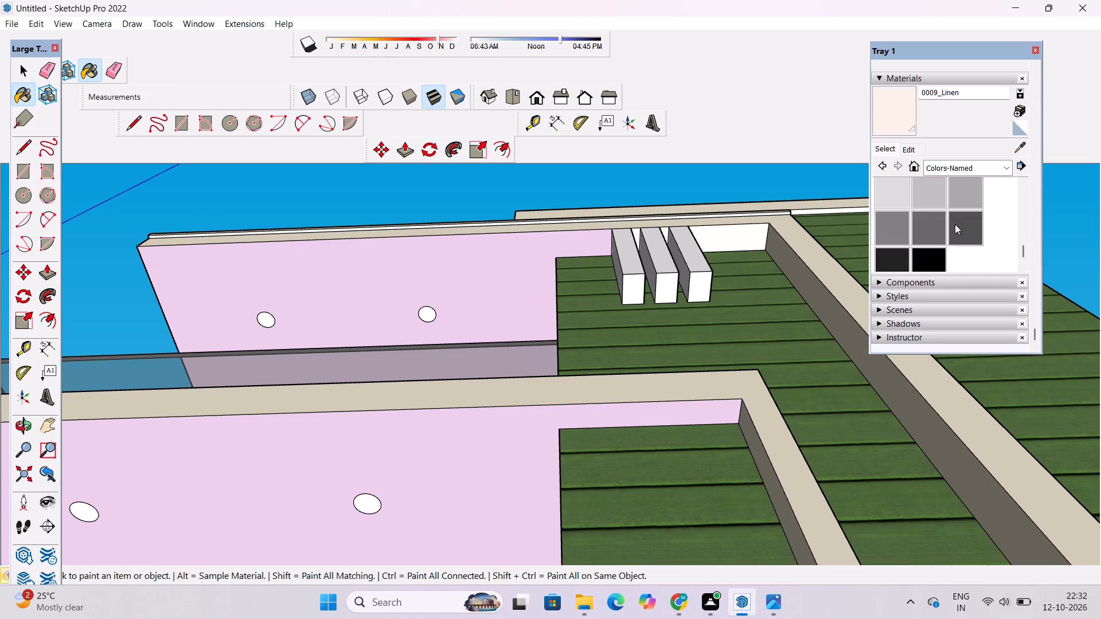
pyautogui.click(955, 224)
pyautogui.scroll(-5, 765, 259)
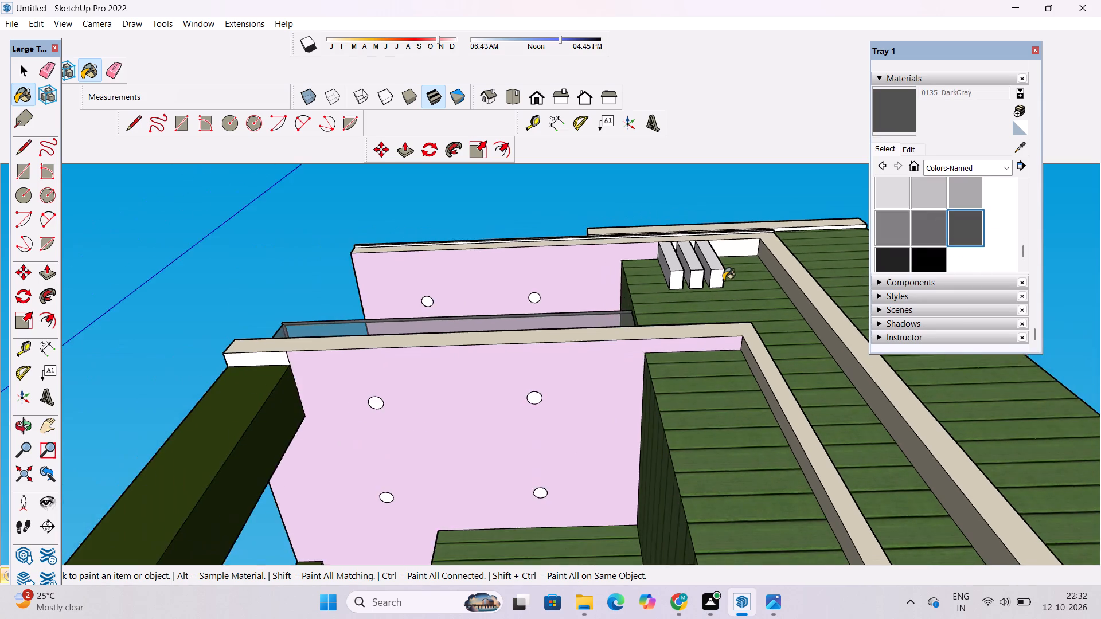
pyautogui.scroll(9, 723, 280)
pyautogui.click(718, 275)
pyautogui.click(716, 254)
pyautogui.click(696, 274)
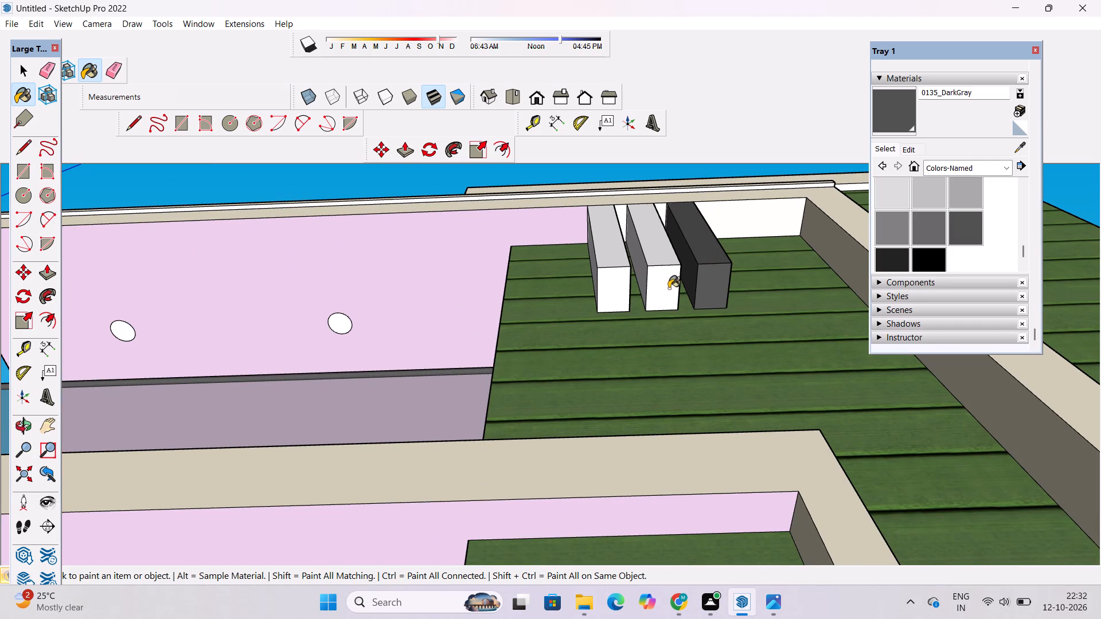
pyautogui.click(667, 290)
pyautogui.click(656, 259)
pyautogui.click(644, 267)
pyautogui.click(618, 289)
pyautogui.click(616, 268)
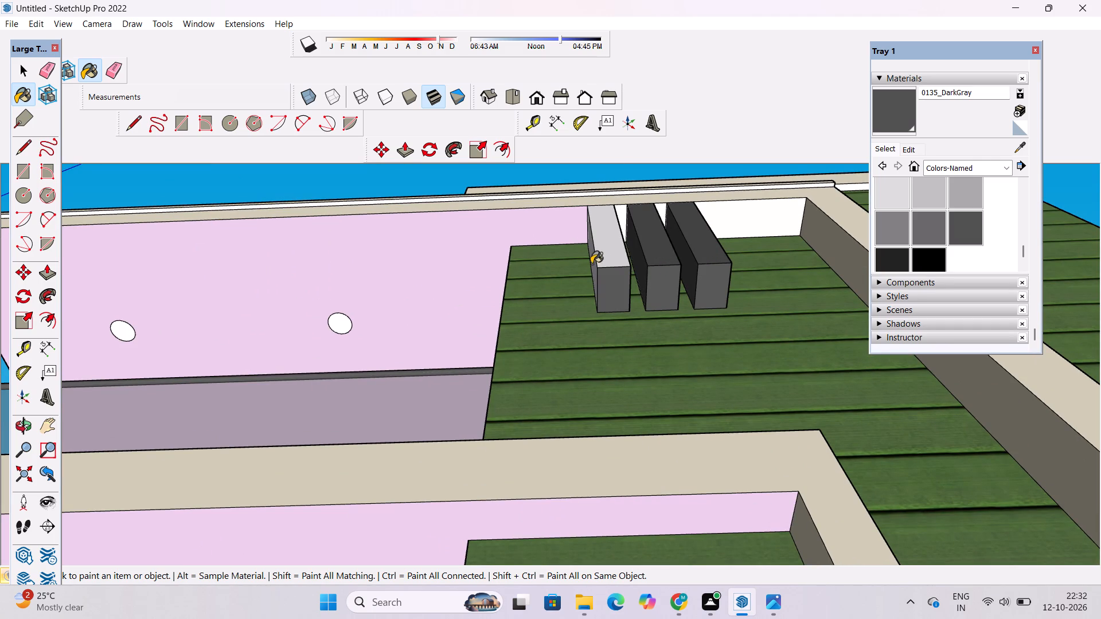
pyautogui.scroll(4, 589, 263)
pyautogui.click(592, 257)
pyautogui.click(607, 244)
# Paint the remaining unpainted side faces of the three vertical fins with 0135_DarkGray.
pyautogui.press('o')
pyautogui.scroll(-6, 607, 248)
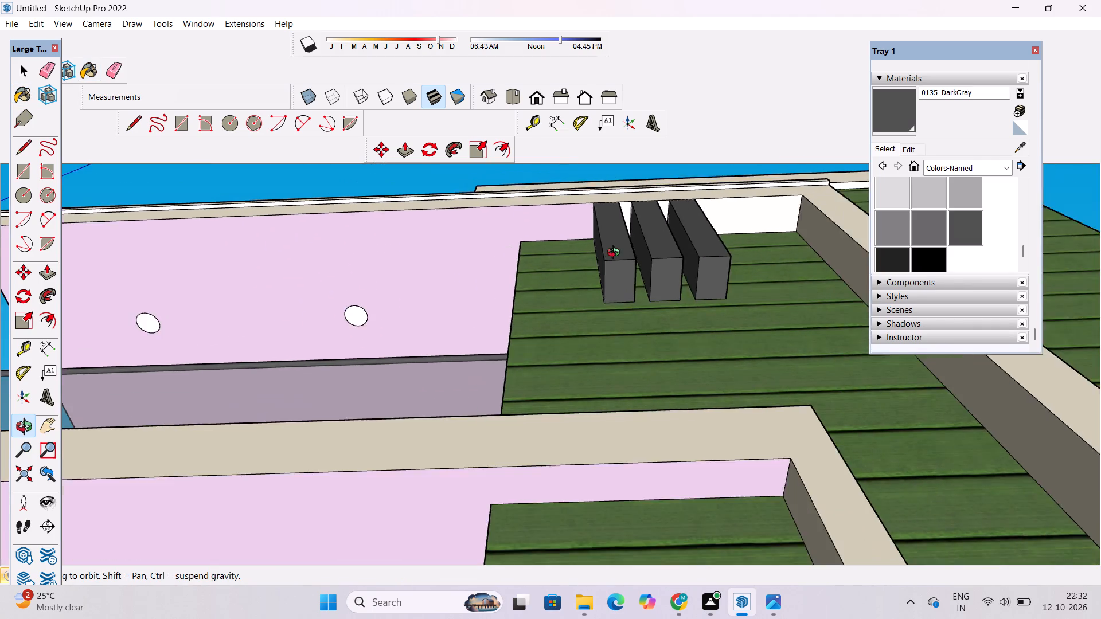
pyautogui.moveTo(770, 264); pyautogui.dragTo(648, 385)
pyautogui.keyDown('shift'); pyautogui.moveTo(620, 370); pyautogui.dragTo(630, 331); pyautogui.keyUp('shift')
pyautogui.keyDown('shift'); pyautogui.moveTo(632, 329); pyautogui.dragTo(594, 403); pyautogui.keyUp('shift')
pyautogui.scroll(-3, 608, 336)
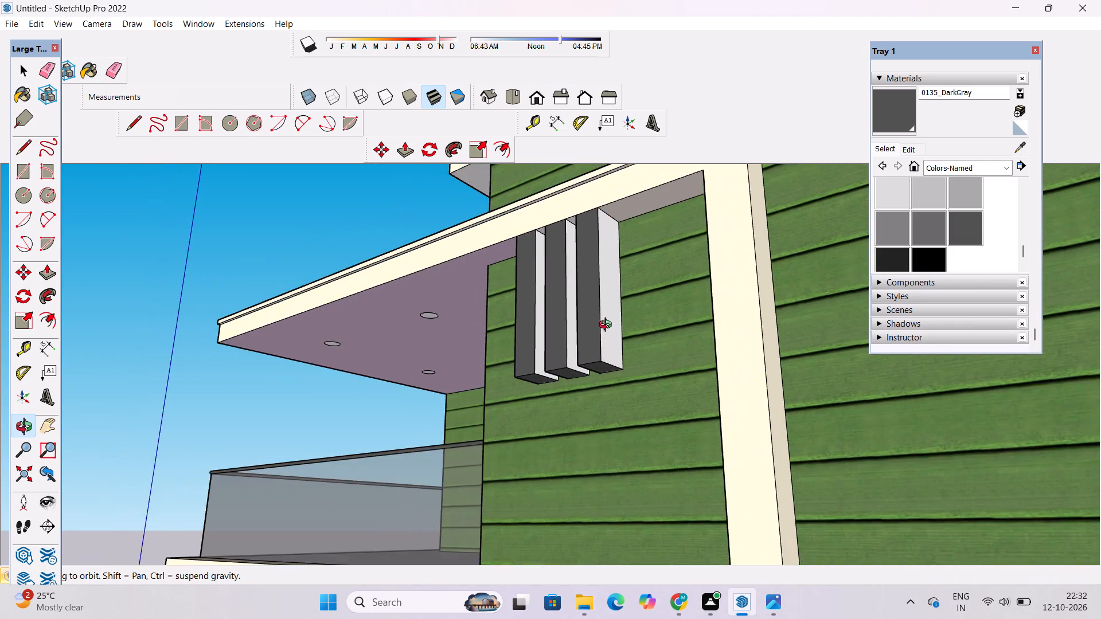
pyautogui.scroll(1, 606, 299)
pyautogui.moveTo(606, 293); pyautogui.dragTo(634, 314)
pyautogui.moveTo(634, 314); pyautogui.dragTo(640, 319)
pyautogui.click(899, 108)
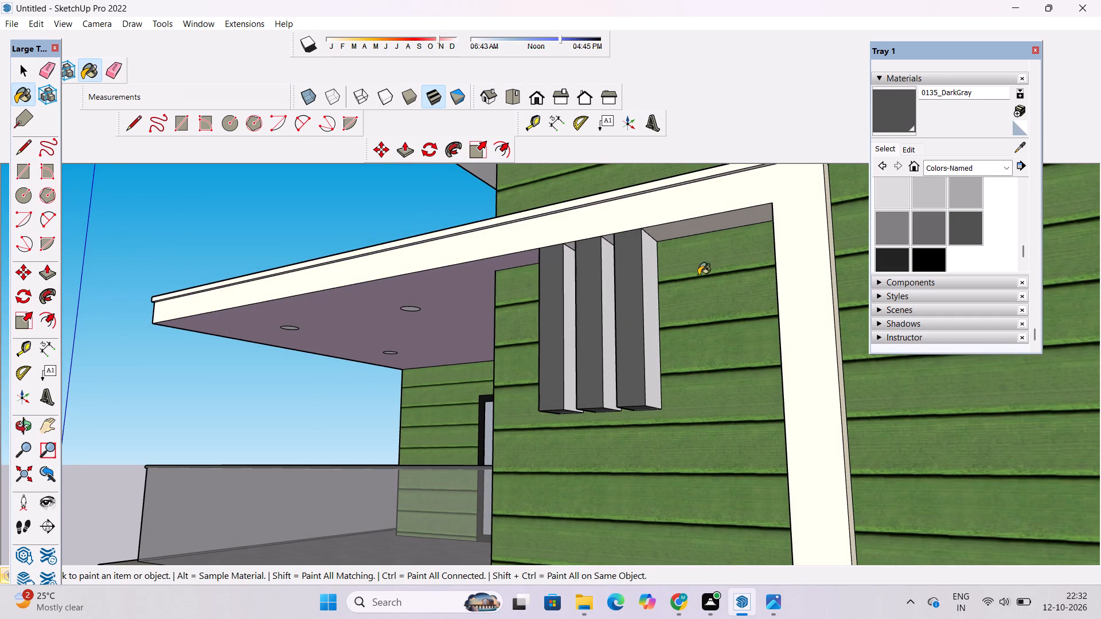
pyautogui.scroll(9, 643, 308)
pyautogui.click(659, 263)
pyautogui.click(560, 280)
pyautogui.click(481, 296)
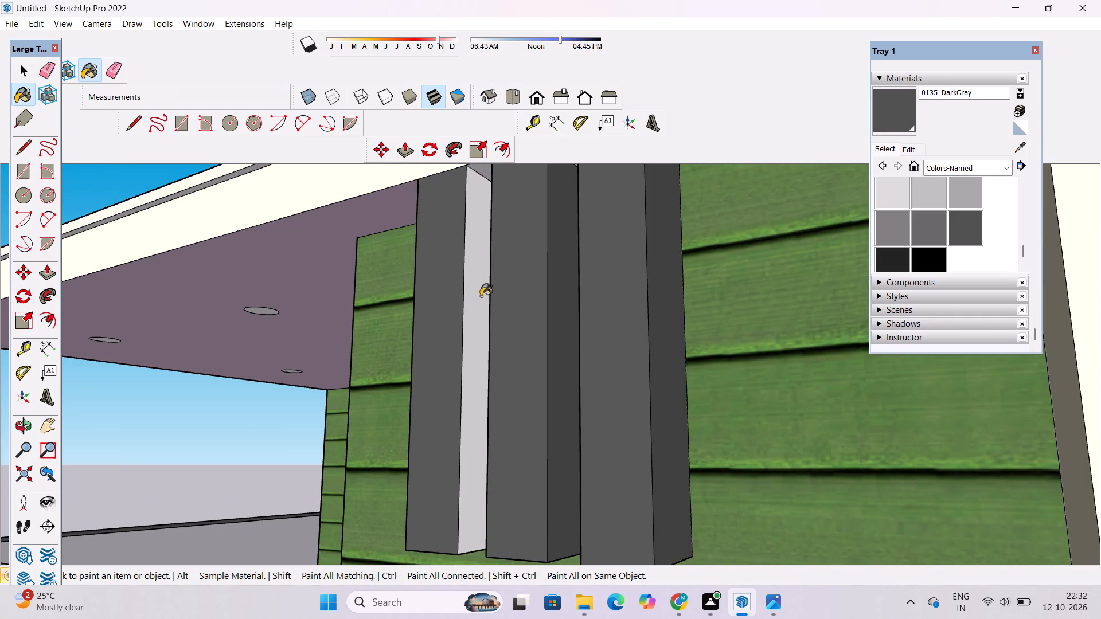
# Paint the two beam underside gaps between the vertical fins with 0132_LightGray.
pyautogui.press('o')
pyautogui.scroll(-5, 499, 287)
pyautogui.moveTo(478, 304); pyautogui.dragTo(518, 279)
pyautogui.moveTo(516, 263); pyautogui.dragTo(451, 315)
pyautogui.moveTo(451, 315); pyautogui.dragTo(516, 183)
pyautogui.keyDown('shift'); pyautogui.moveTo(519, 206); pyautogui.dragTo(509, 265); pyautogui.keyUp('shift')
pyautogui.moveTo(509, 265); pyautogui.dragTo(544, 258)
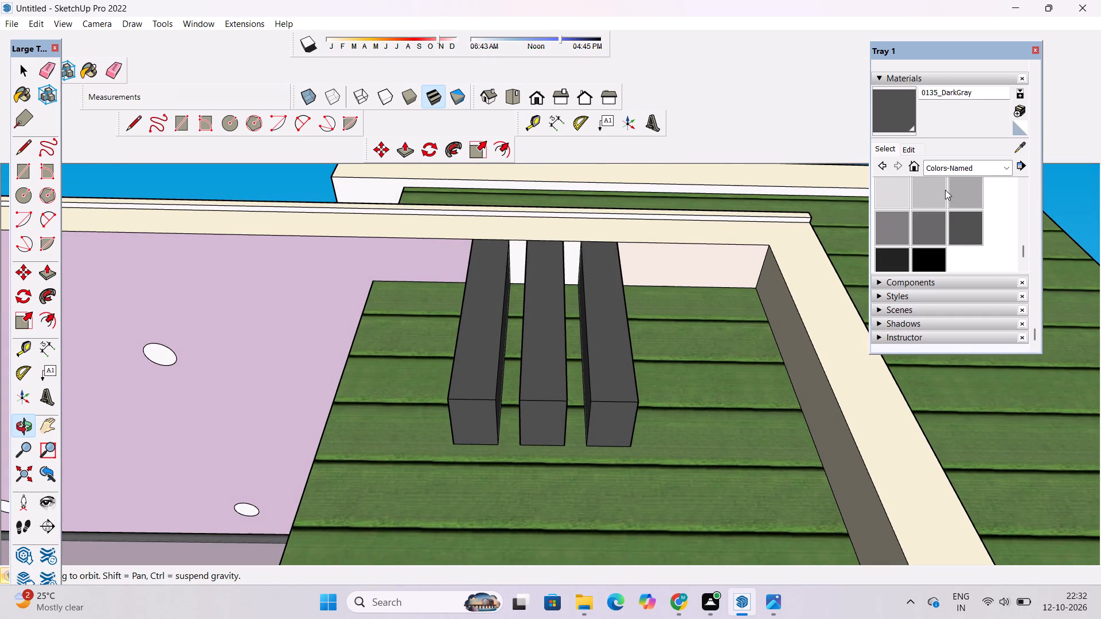
pyautogui.click(968, 189)
pyautogui.scroll(5, 585, 285)
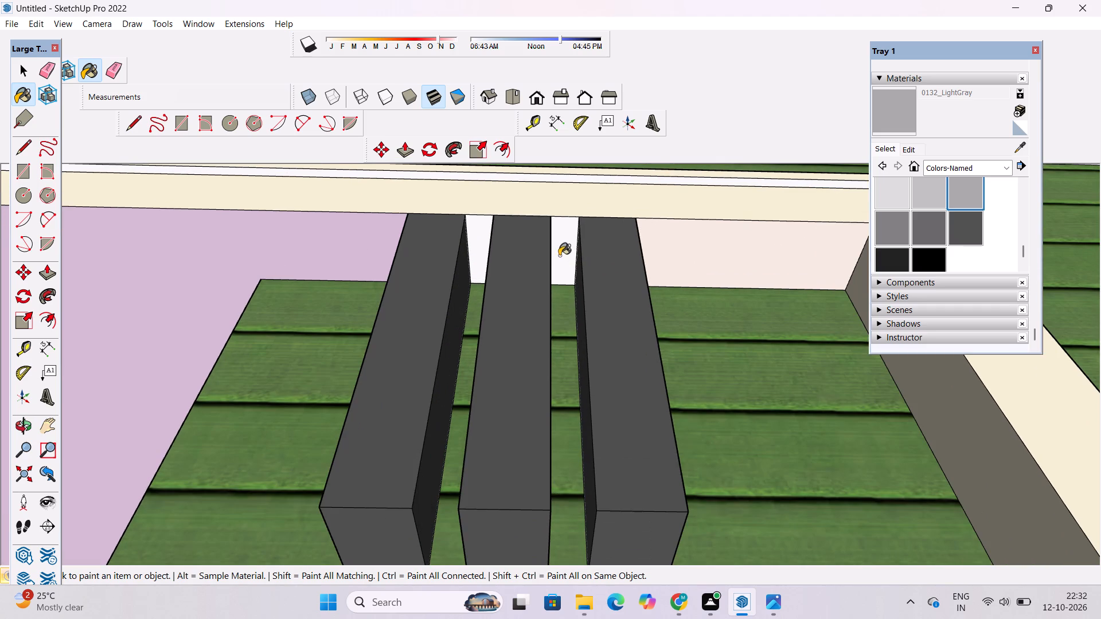
pyautogui.click(559, 256)
pyautogui.click(482, 249)
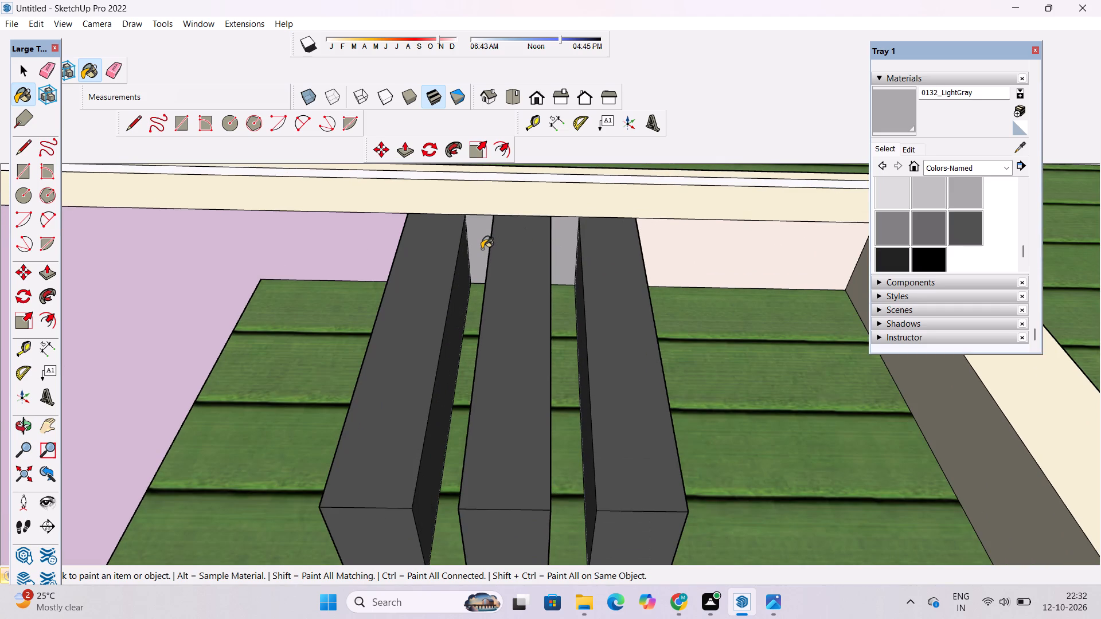
# Examine the painted fins, the frame and the house's plain side wall from several angles.
pyautogui.press('o')
pyautogui.scroll(-5, 486, 243)
pyautogui.moveTo(518, 210); pyautogui.dragTo(521, 289)
pyautogui.scroll(-4, 521, 290)
pyautogui.keyDown('shift'); pyautogui.moveTo(503, 325); pyautogui.dragTo(521, 305); pyautogui.keyUp('shift')
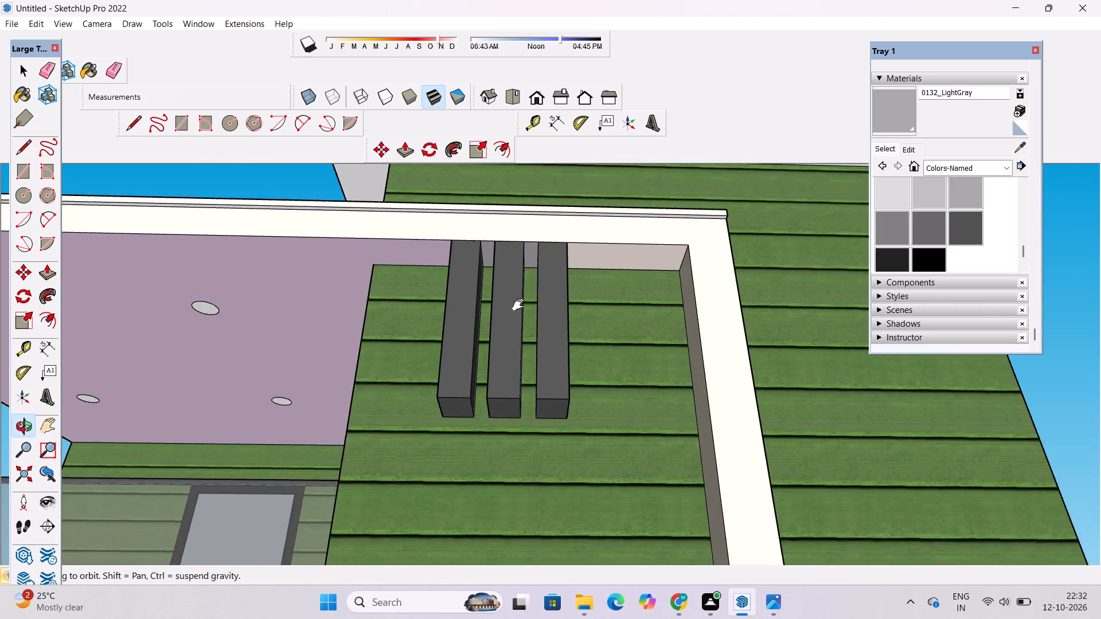
pyautogui.keyDown('shift'); pyautogui.moveTo(521, 305); pyautogui.dragTo(538, 267); pyautogui.keyUp('shift')
pyautogui.moveTo(549, 257); pyautogui.dragTo(548, 344)
pyautogui.scroll(-5, 545, 334)
pyautogui.moveTo(743, 252); pyautogui.dragTo(490, 324)
pyautogui.moveTo(456, 359); pyautogui.dragTo(533, 320)
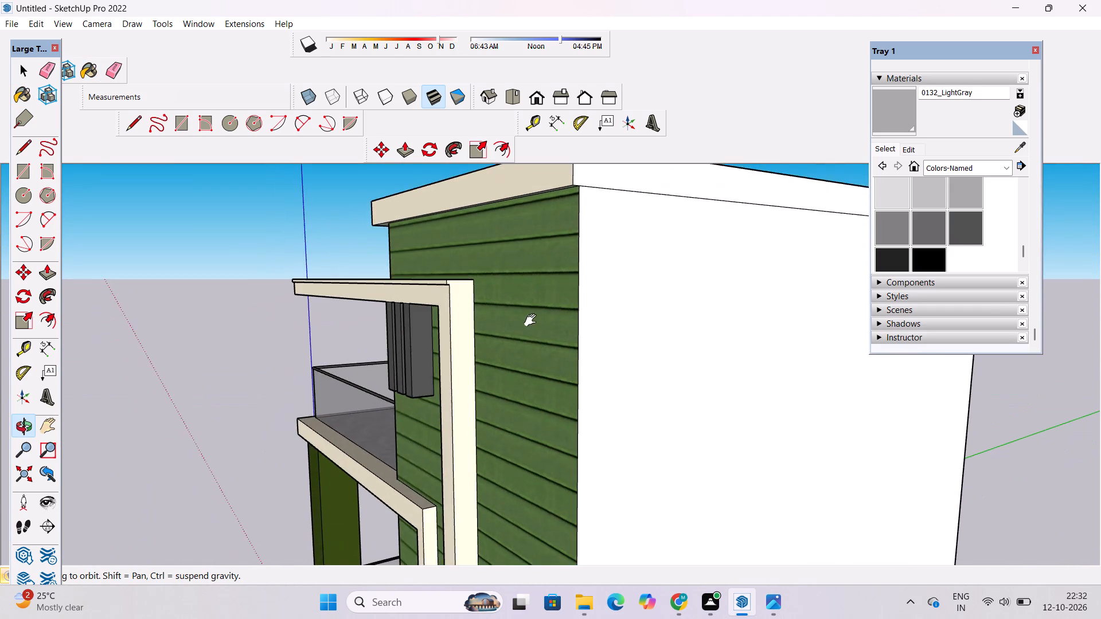
pyautogui.moveTo(533, 320); pyautogui.dragTo(532, 321)
pyautogui.scroll(-5, 526, 303)
pyautogui.moveTo(638, 260); pyautogui.dragTo(653, 317)
pyautogui.moveTo(644, 338); pyautogui.dragTo(560, 257)
pyautogui.keyDown('shift'); pyautogui.scroll(-6, 560, 257); pyautogui.keyUp('shift')
pyautogui.moveTo(541, 365); pyautogui.dragTo(573, 370)
pyautogui.keyDown('shift'); pyautogui.moveTo(575, 374); pyautogui.dragTo(561, 263); pyautogui.keyUp('shift')
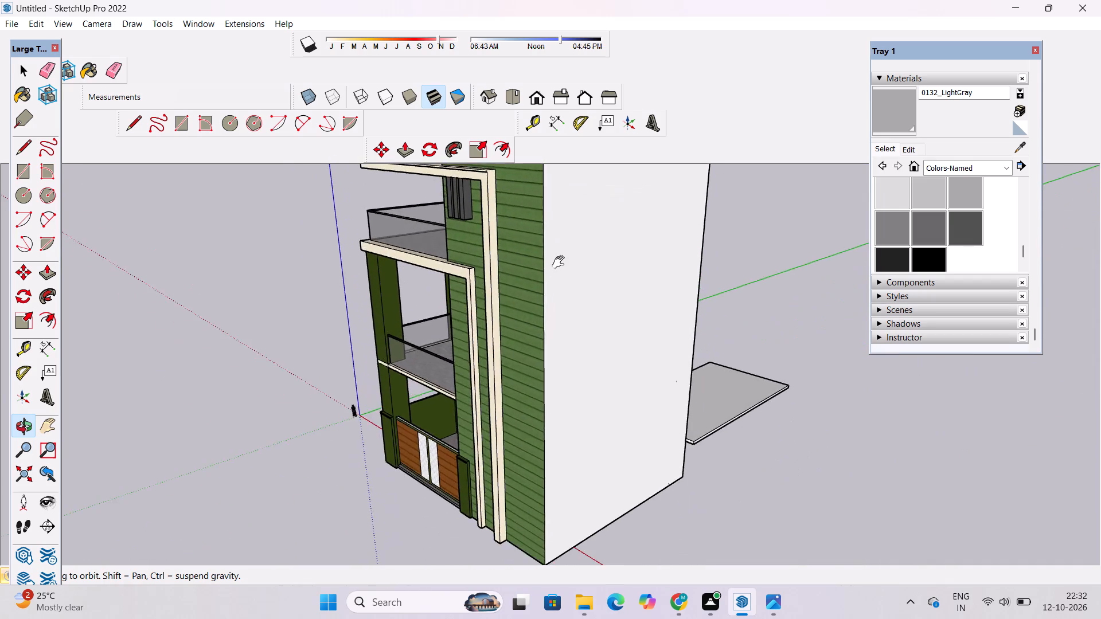
pyautogui.keyDown('shift'); pyautogui.scroll(-7, 559, 263); pyautogui.keyUp('shift')
pyautogui.moveTo(469, 378); pyautogui.dragTo(640, 369)
pyautogui.moveTo(635, 344); pyautogui.dragTo(489, 343)
pyautogui.moveTo(551, 327); pyautogui.dragTo(418, 319)
pyautogui.moveTo(447, 324); pyautogui.dragTo(504, 328)
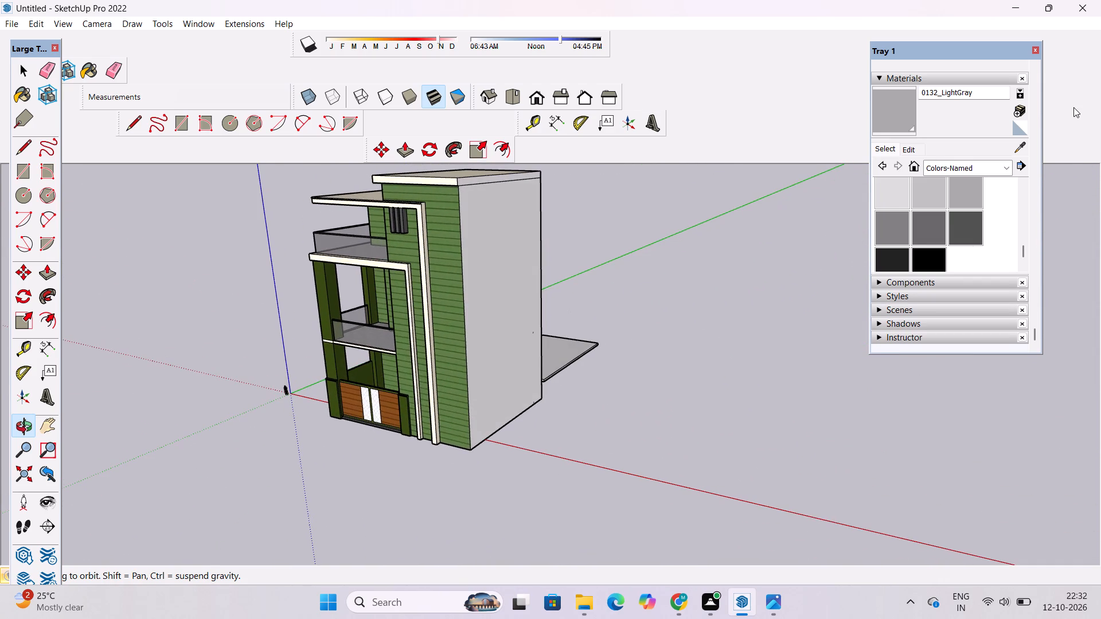
# Paint the house's plain side wall and the adjoining roof slab edge with 0009_Linen from Colors-Named.
pyautogui.scroll(11, 932, 221)
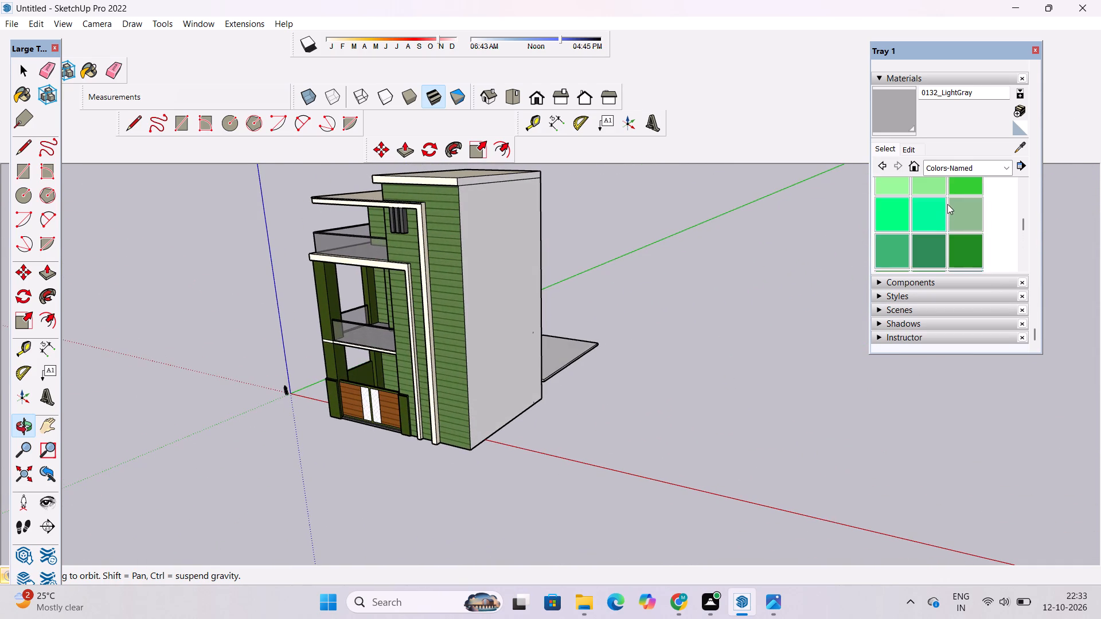
pyautogui.scroll(14, 947, 204)
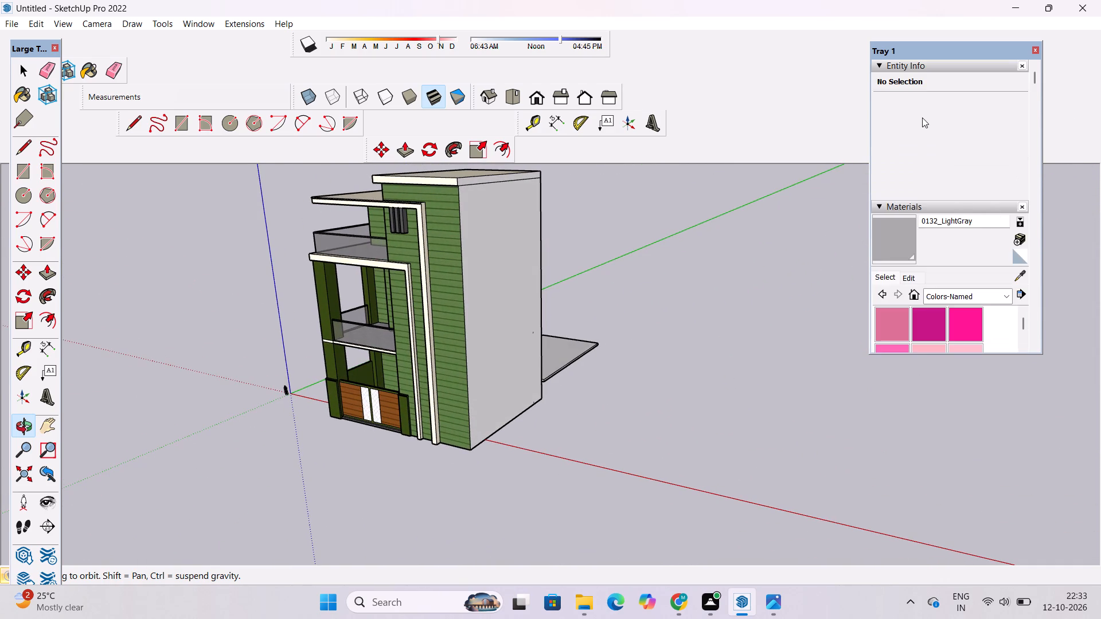
pyautogui.scroll(-3, 922, 117)
pyautogui.scroll(-2, 946, 163)
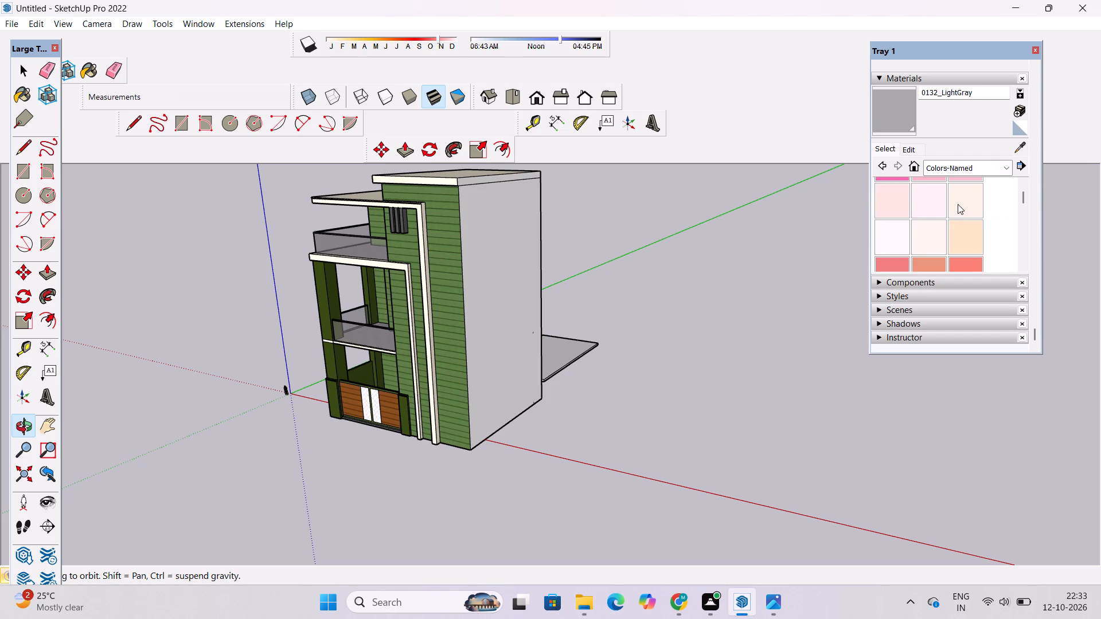
pyautogui.scroll(-1, 958, 204)
pyautogui.scroll(1, 964, 199)
pyautogui.click(964, 199)
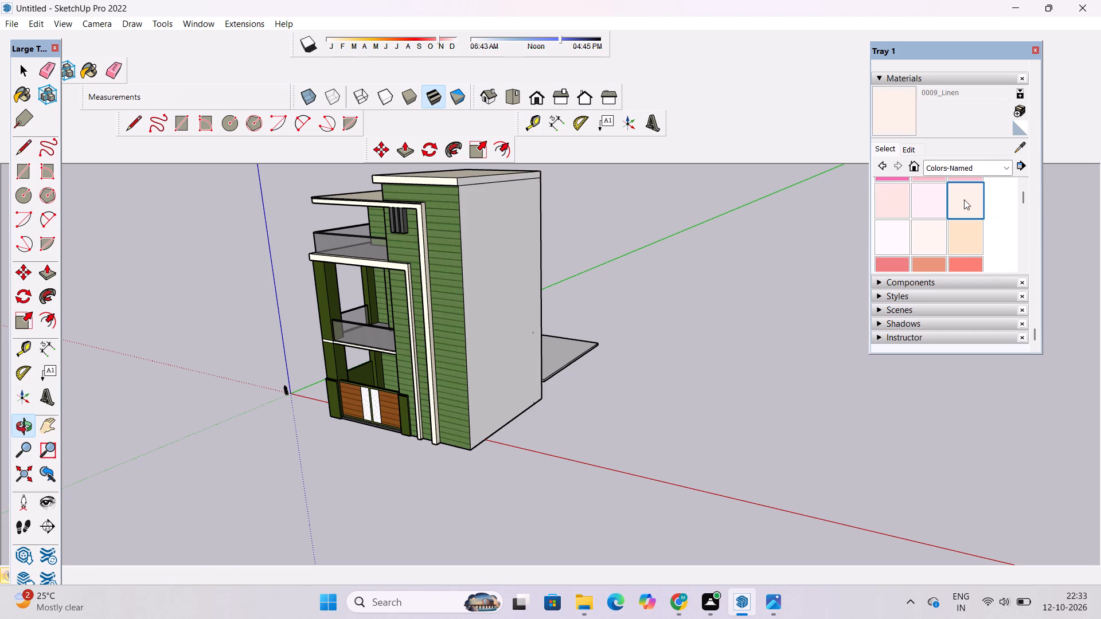
pyautogui.click(506, 289)
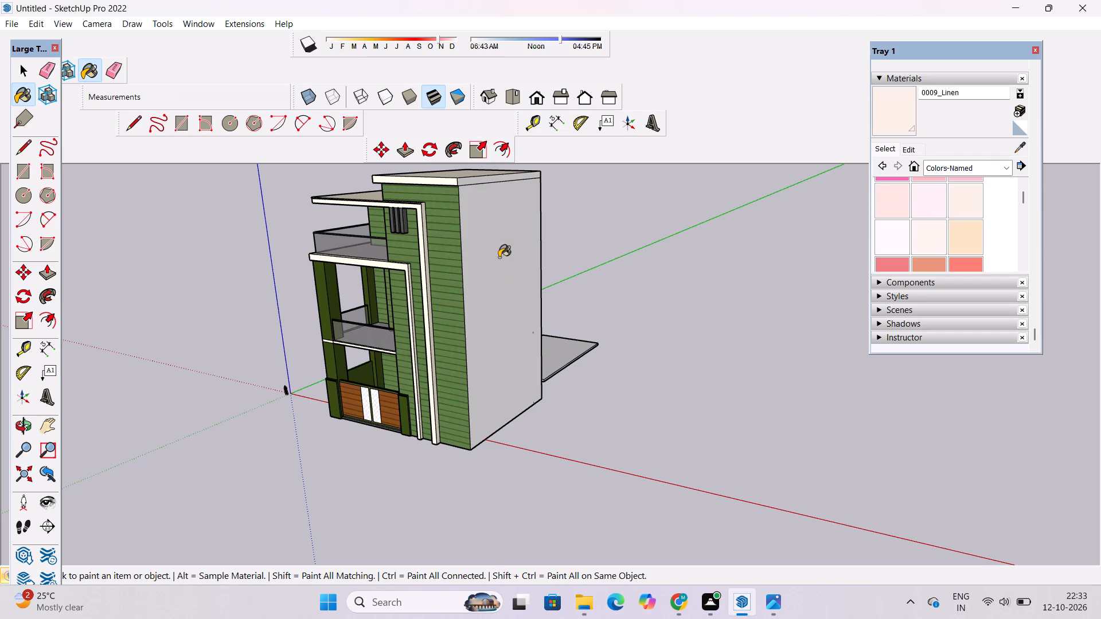
pyautogui.scroll(11, 493, 172)
pyautogui.click(528, 224)
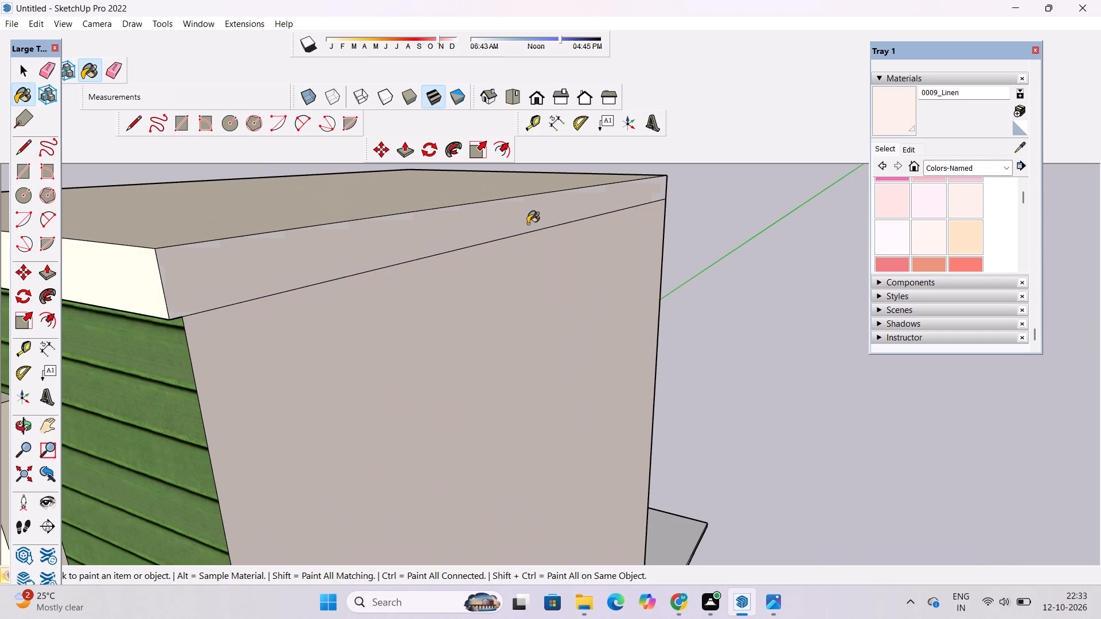
# Examine the whole house, focusing on the ground-floor gate, its posts and the trim around them.
pyautogui.press('o')
pyautogui.scroll(-11, 524, 212)
pyautogui.moveTo(518, 240); pyautogui.dragTo(597, 275)
pyautogui.scroll(-3, 596, 275)
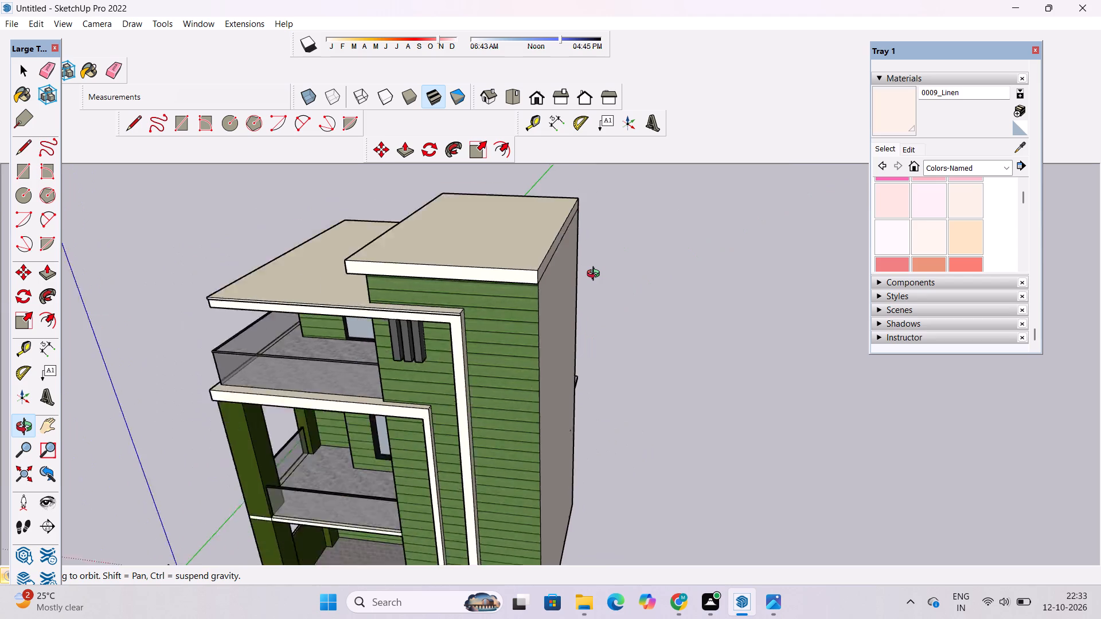
pyautogui.scroll(-8, 596, 275)
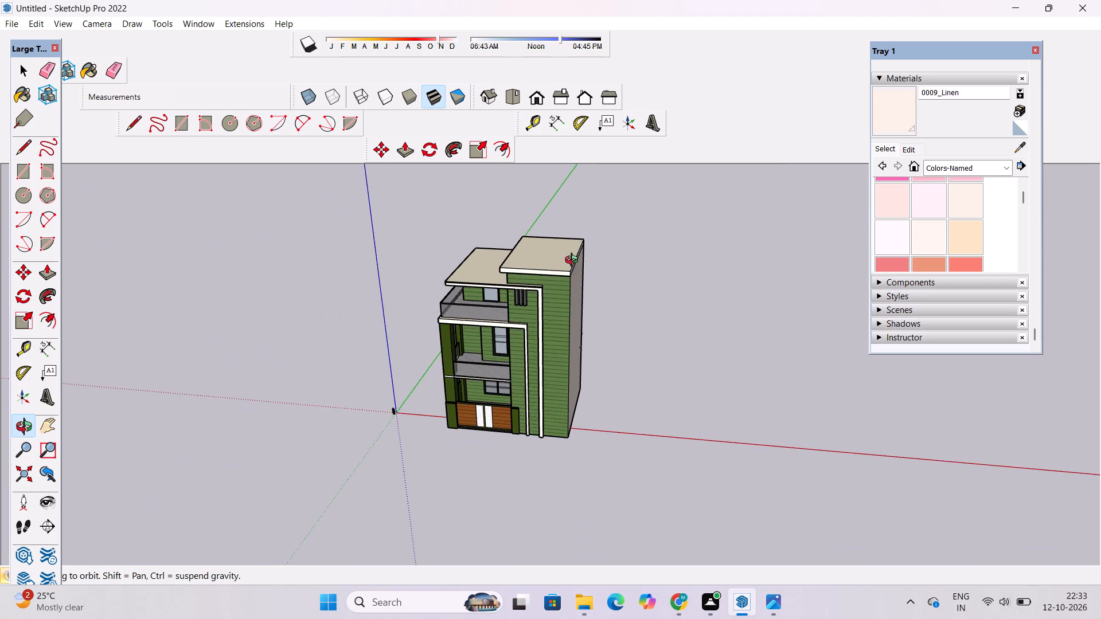
pyautogui.keyDown('shift'); pyautogui.moveTo(577, 289); pyautogui.dragTo(584, 296); pyautogui.keyUp('shift')
pyautogui.keyDown('shift'); pyautogui.moveTo(584, 296); pyautogui.dragTo(600, 276); pyautogui.keyUp('shift')
pyautogui.keyDown('shift'); pyautogui.scroll(6, 588, 287); pyautogui.keyUp('shift')
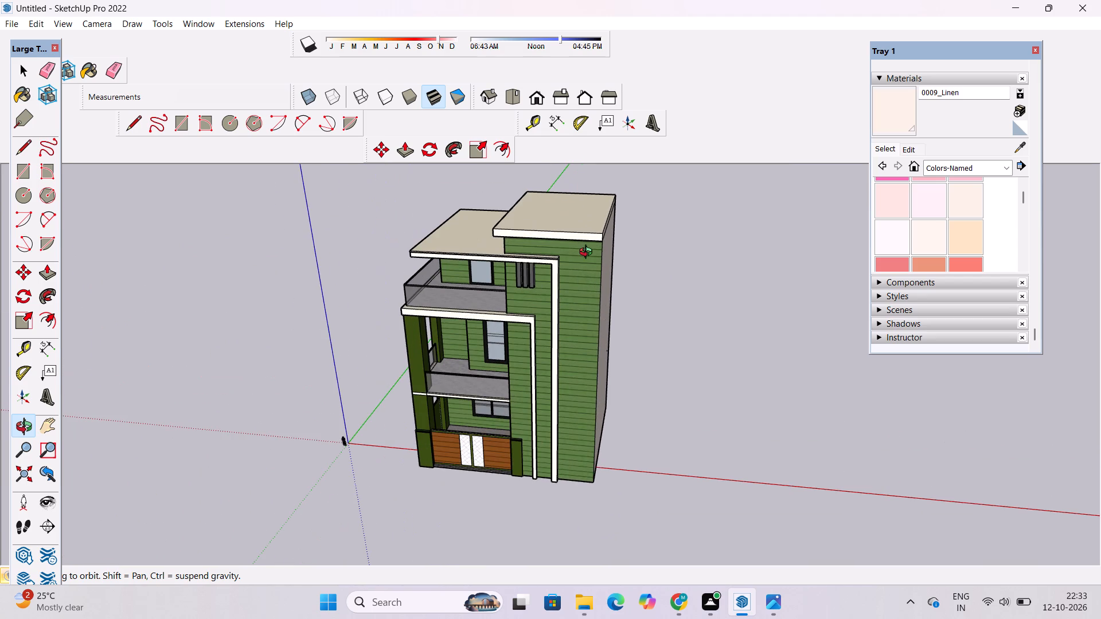
pyautogui.scroll(-6, 529, 405)
pyautogui.keyDown('shift'); pyautogui.moveTo(489, 462); pyautogui.dragTo(569, 354); pyautogui.keyUp('shift')
pyautogui.scroll(5, 565, 350)
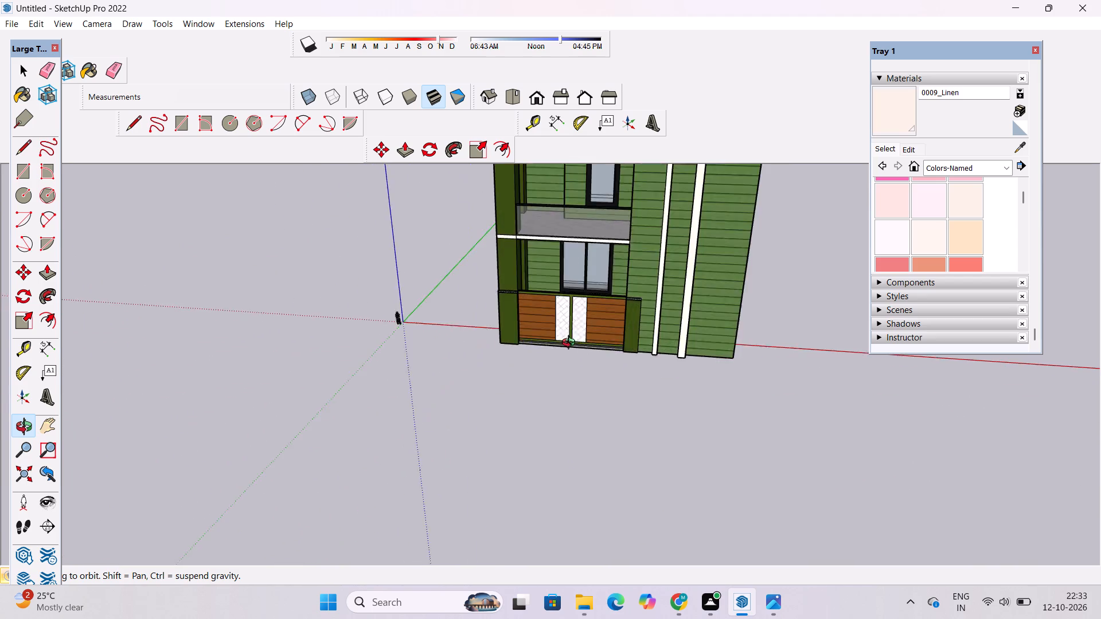
pyautogui.scroll(6, 571, 344)
pyautogui.keyDown('shift'); pyautogui.moveTo(580, 340); pyautogui.dragTo(532, 410); pyautogui.keyUp('shift')
pyautogui.moveTo(532, 413); pyautogui.dragTo(679, 421)
pyautogui.moveTo(617, 422); pyautogui.dragTo(532, 447)
pyautogui.scroll(9, 460, 369)
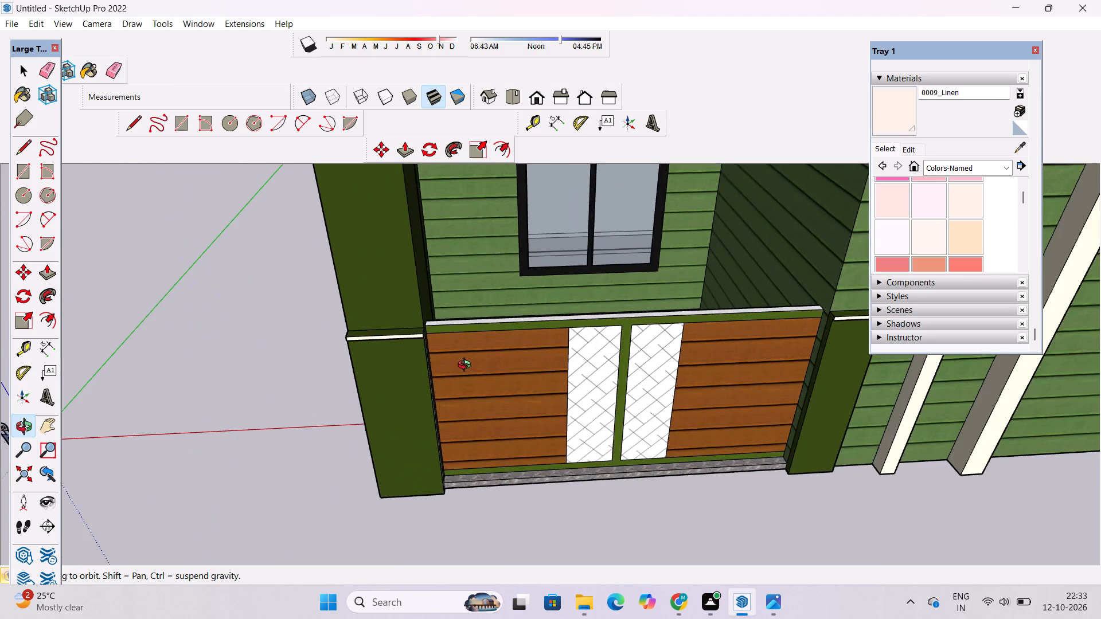
pyautogui.moveTo(467, 366); pyautogui.dragTo(431, 423)
pyautogui.moveTo(434, 425); pyautogui.dragTo(555, 437)
pyautogui.keyDown('shift'); pyautogui.moveTo(614, 401); pyautogui.dragTo(521, 424); pyautogui.keyUp('shift')
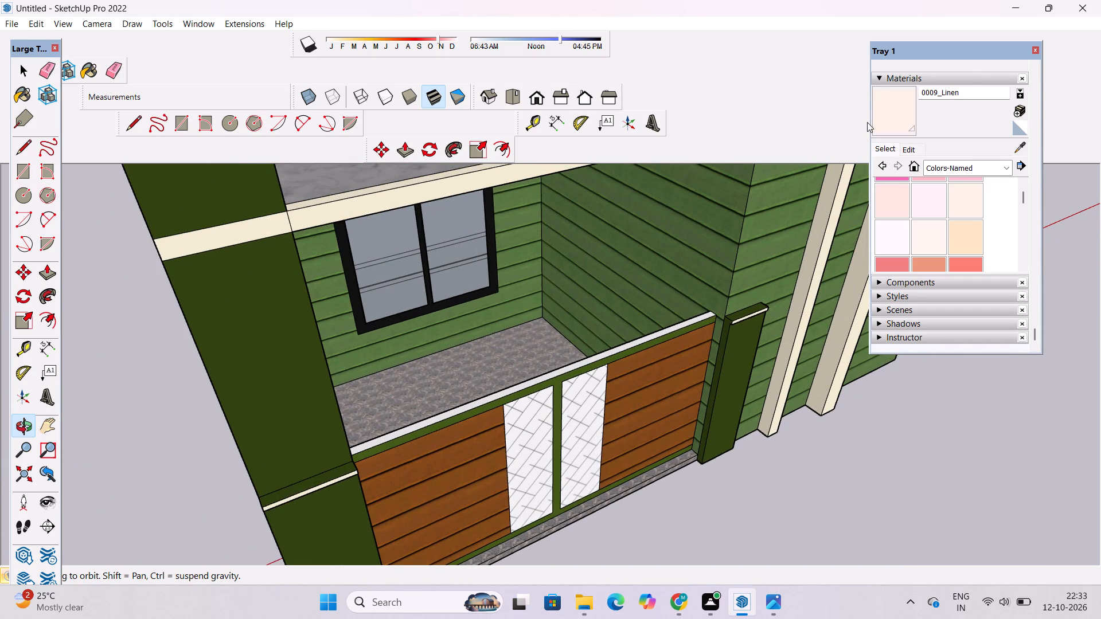
# Paint the top trim of the ground-floor gate and the coping of the adjoining side parapet with 0009_Linen.
pyautogui.scroll(-4, 958, 206)
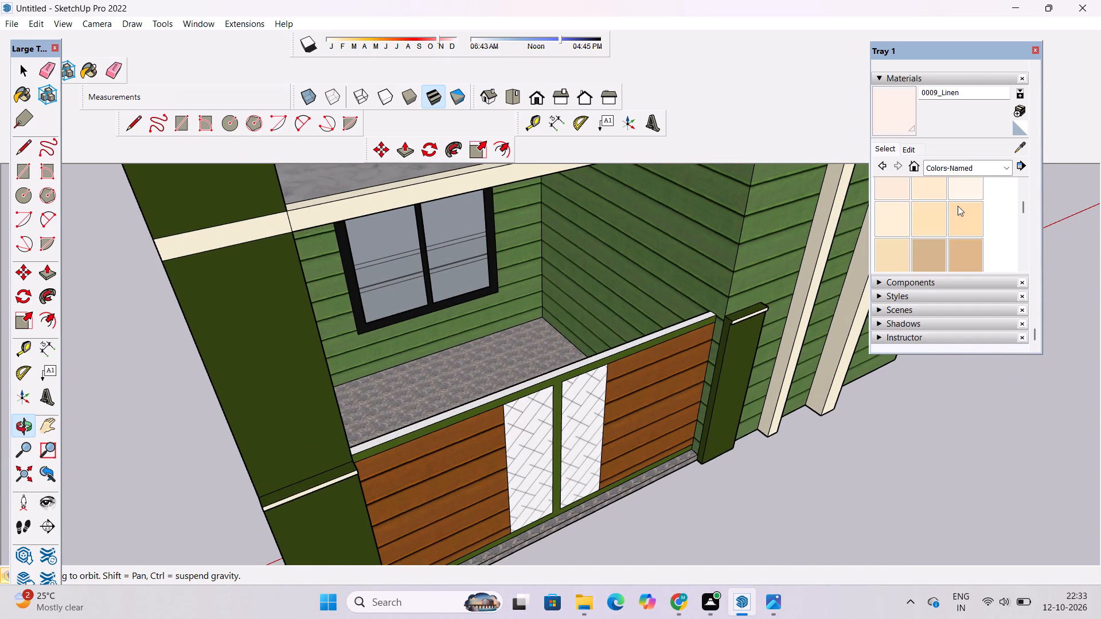
pyautogui.scroll(3, 928, 180)
pyautogui.click(893, 117)
pyautogui.scroll(11, 607, 363)
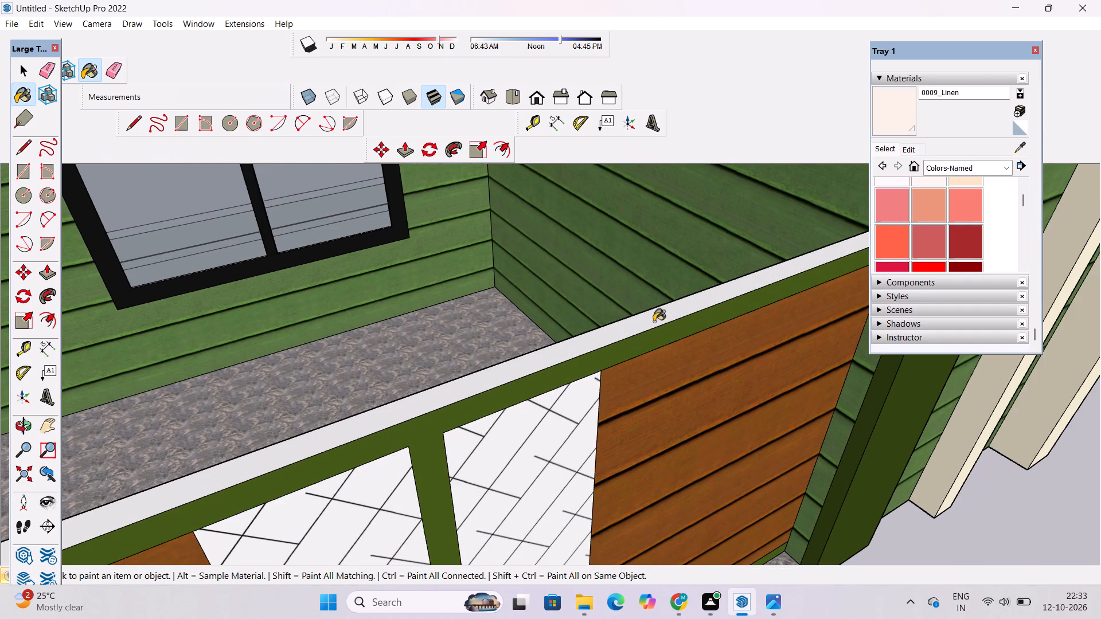
pyautogui.click(663, 314)
pyautogui.scroll(-16, 730, 330)
pyautogui.scroll(11, 512, 352)
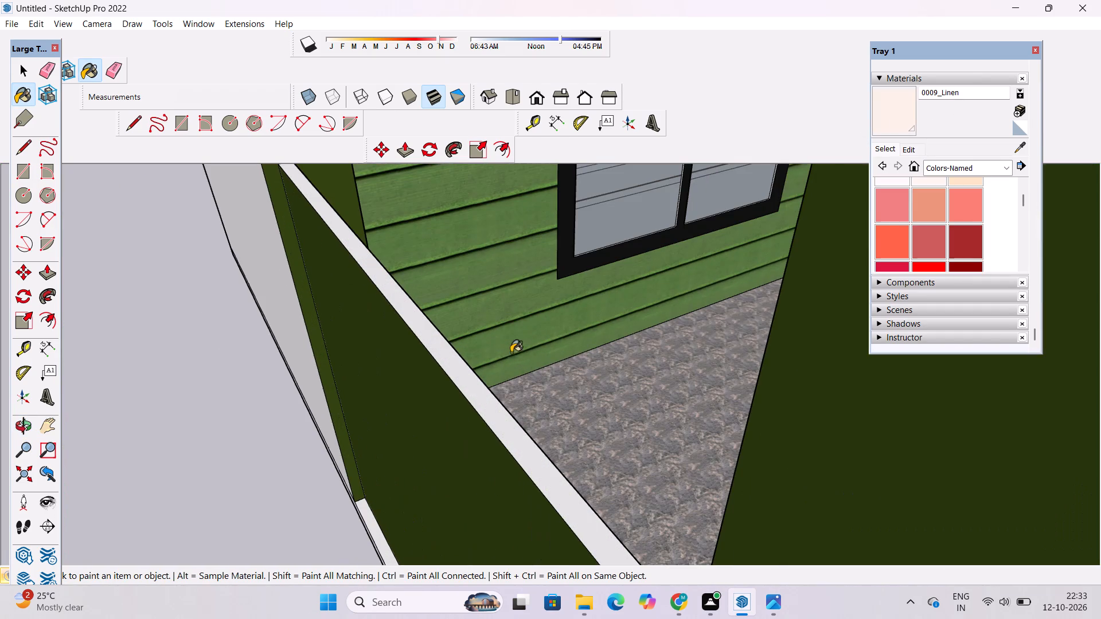
pyautogui.click(424, 452)
pyautogui.scroll(-6, 473, 331)
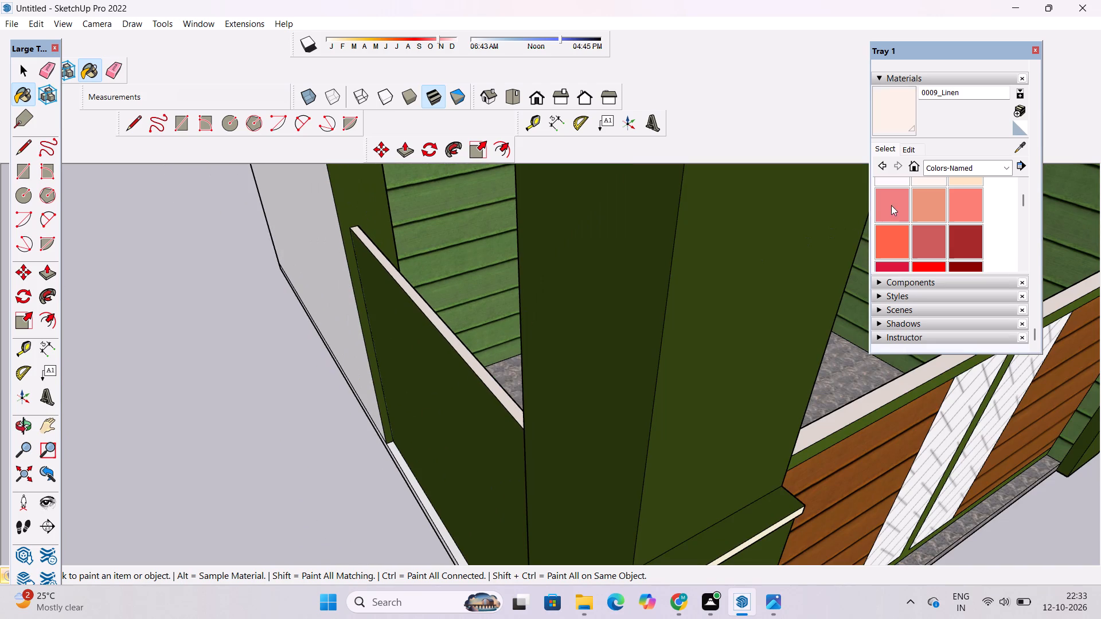
# Paint the top and outer face of the base ledge below the side parapet with Stone Marble from the Stone collection.
pyautogui.click(946, 169)
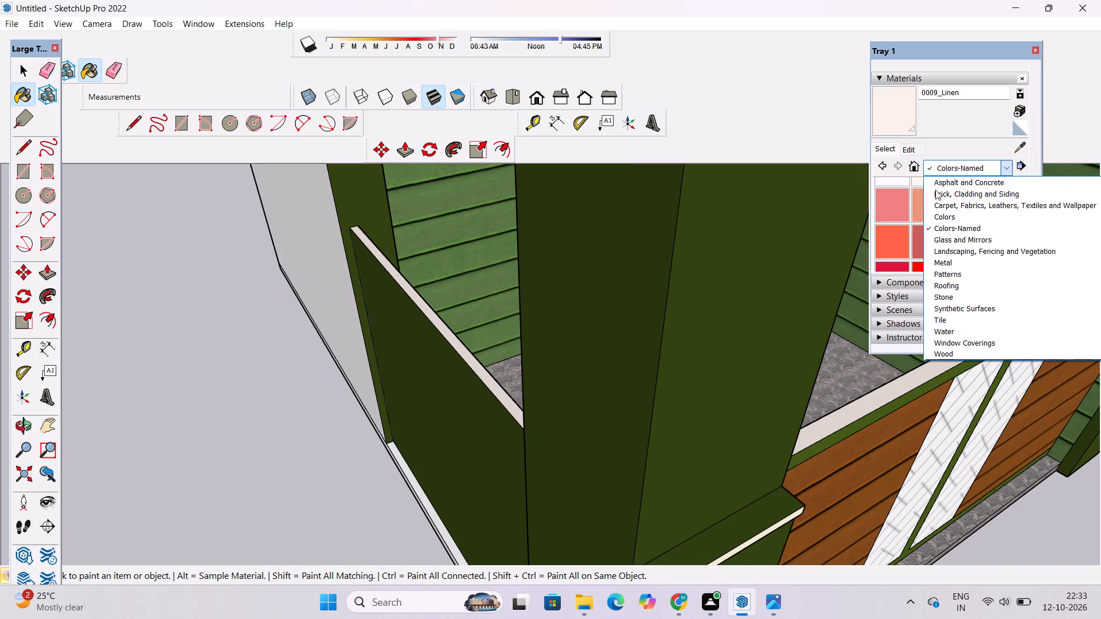
pyautogui.click(955, 297)
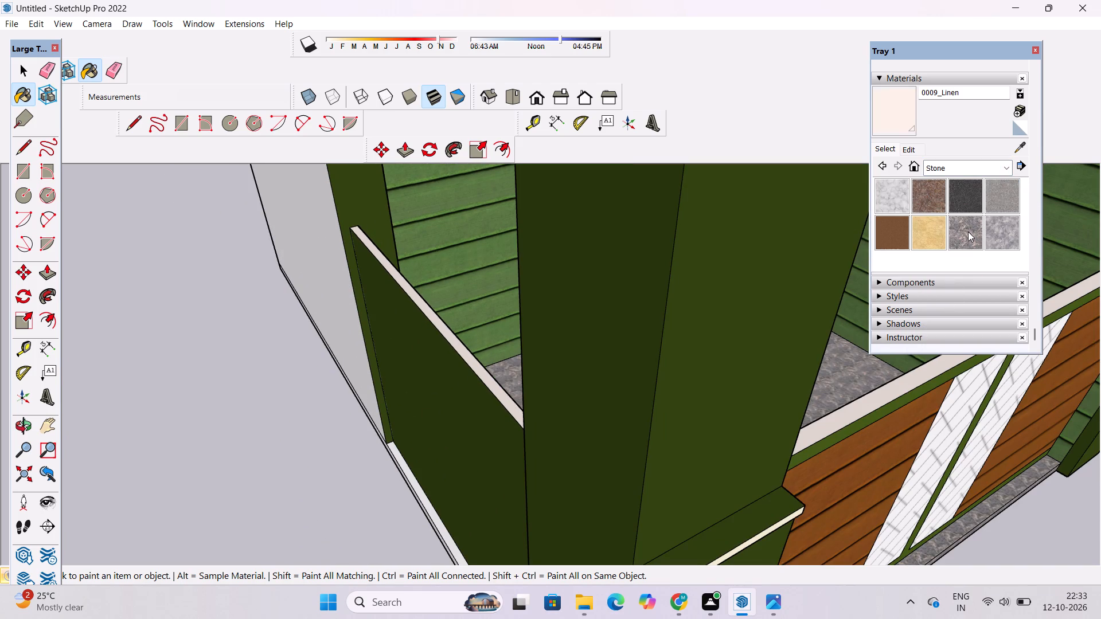
pyautogui.click(968, 232)
pyautogui.scroll(-6, 365, 278)
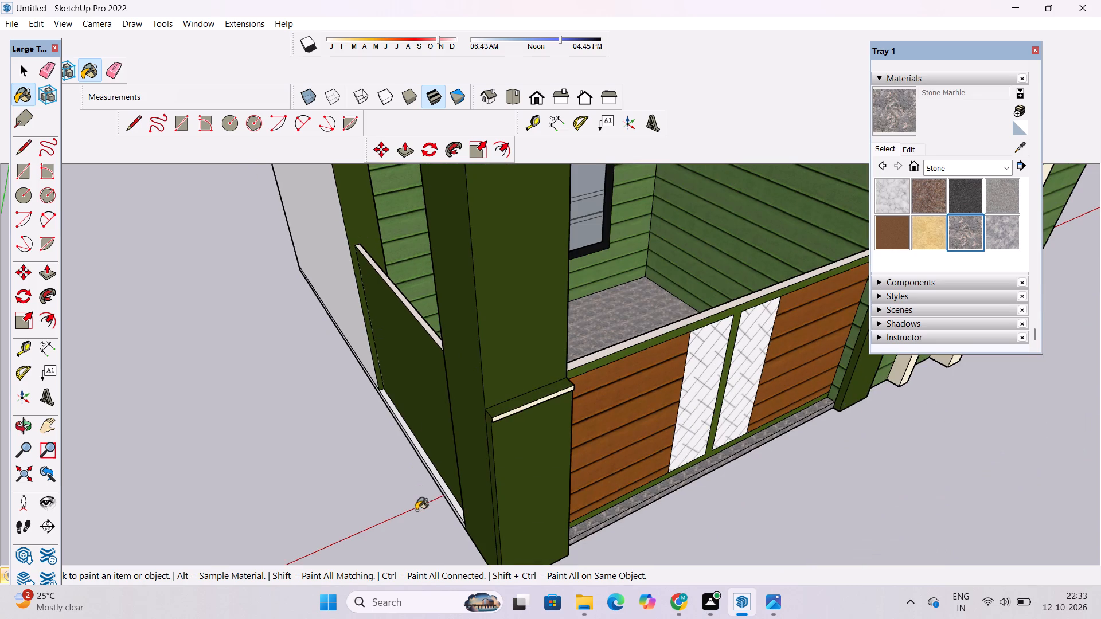
pyautogui.scroll(16, 417, 511)
pyautogui.click(518, 422)
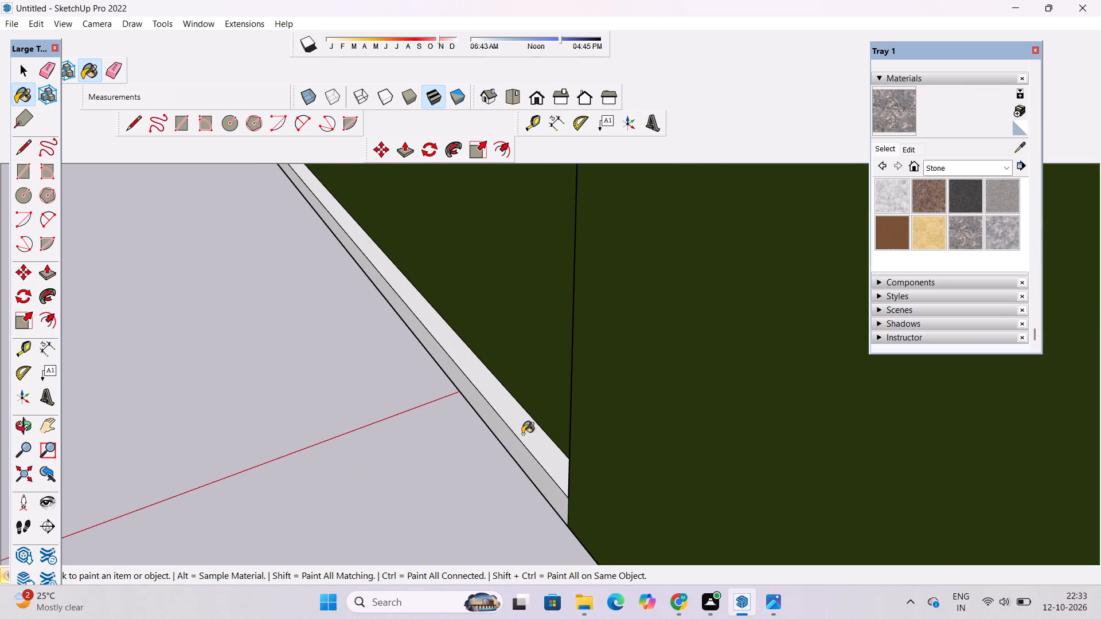
pyautogui.press('o')
pyautogui.scroll(-7, 404, 433)
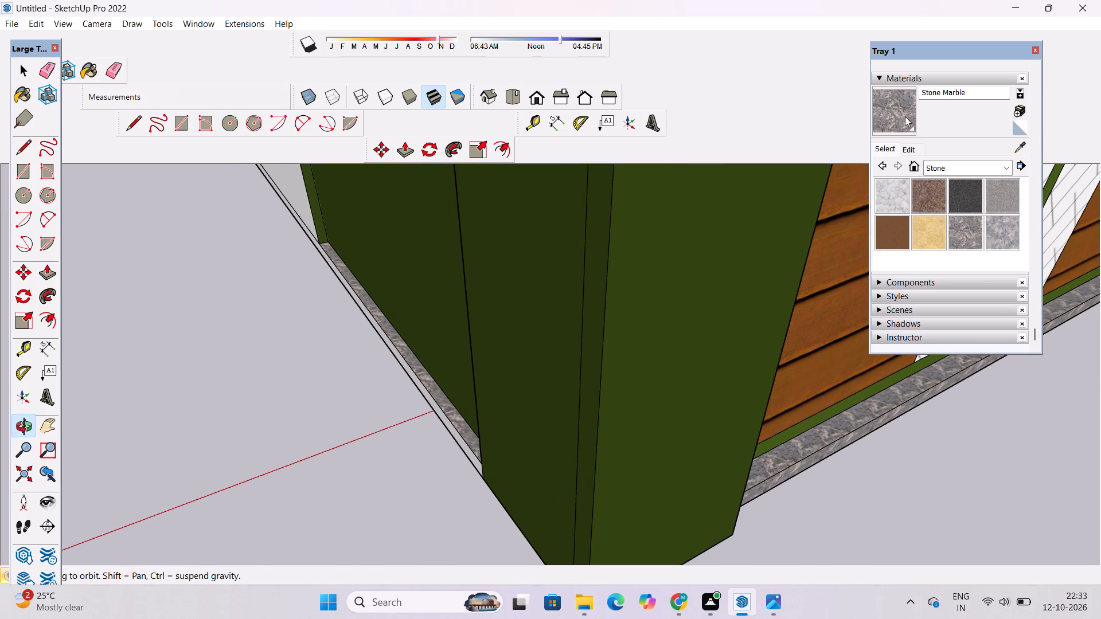
pyautogui.click(904, 116)
pyautogui.scroll(8, 449, 474)
pyautogui.click(495, 437)
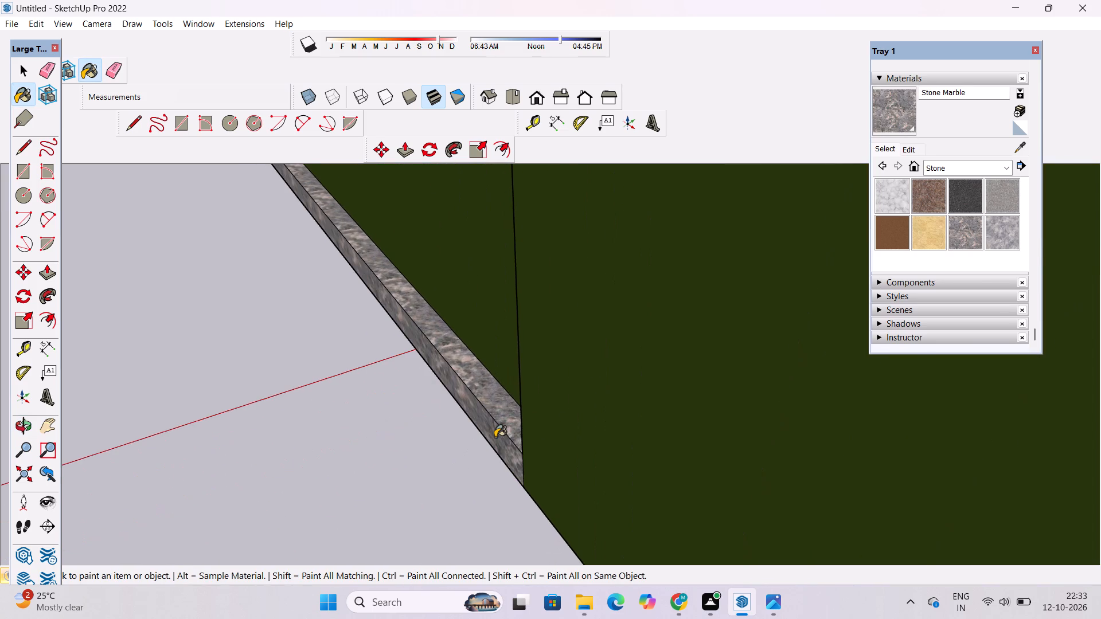
# Paint the remaining white side wall beside the balconies with 0009_Linen from Colors-Named.
pyautogui.press('o')
pyautogui.scroll(-19, 397, 456)
pyautogui.moveTo(665, 461); pyautogui.dragTo(513, 446)
pyautogui.scroll(-6, 513, 429)
pyautogui.keyDown('shift'); pyautogui.moveTo(513, 419); pyautogui.dragTo(520, 497); pyautogui.keyUp('shift')
pyautogui.scroll(5, 411, 412)
pyautogui.moveTo(389, 436); pyautogui.dragTo(733, 399)
pyautogui.scroll(-7, 290, 403)
pyautogui.moveTo(565, 421); pyautogui.dragTo(466, 430)
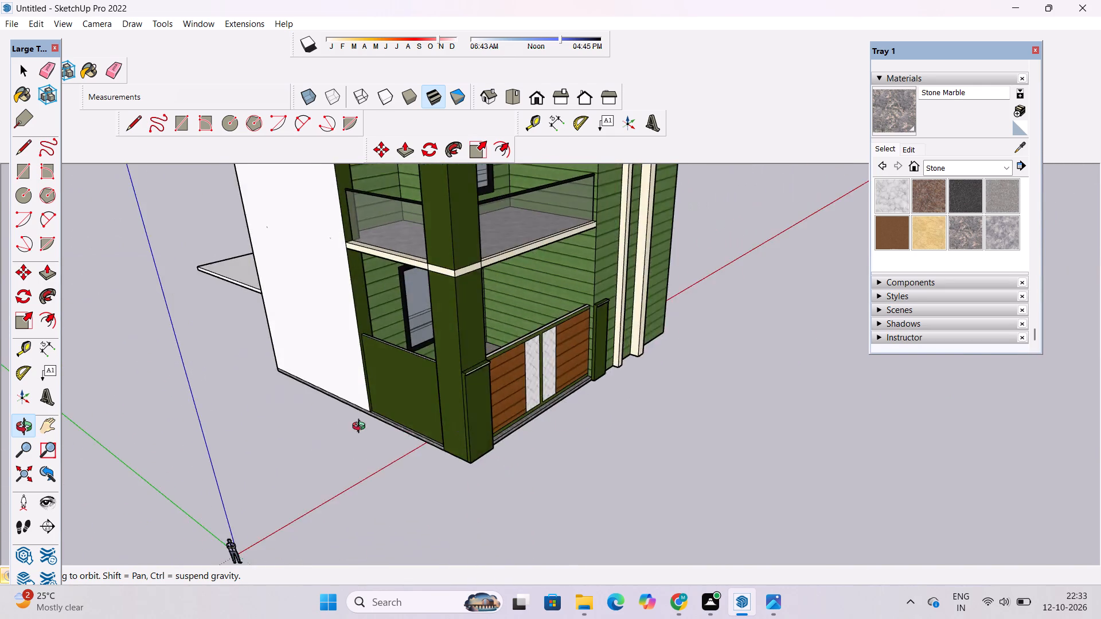
pyautogui.keyDown('shift'); pyautogui.moveTo(361, 428); pyautogui.dragTo(467, 516); pyautogui.keyUp('shift')
pyautogui.keyDown('shift'); pyautogui.moveTo(473, 504); pyautogui.dragTo(425, 500); pyautogui.keyUp('shift')
pyautogui.scroll(-6, 554, 390)
pyautogui.keyDown('shift'); pyautogui.moveTo(552, 403); pyautogui.dragTo(537, 452); pyautogui.keyUp('shift')
pyautogui.moveTo(521, 456); pyautogui.dragTo(508, 427)
pyautogui.keyDown('shift'); pyautogui.moveTo(501, 426); pyautogui.dragTo(460, 405); pyautogui.keyUp('shift')
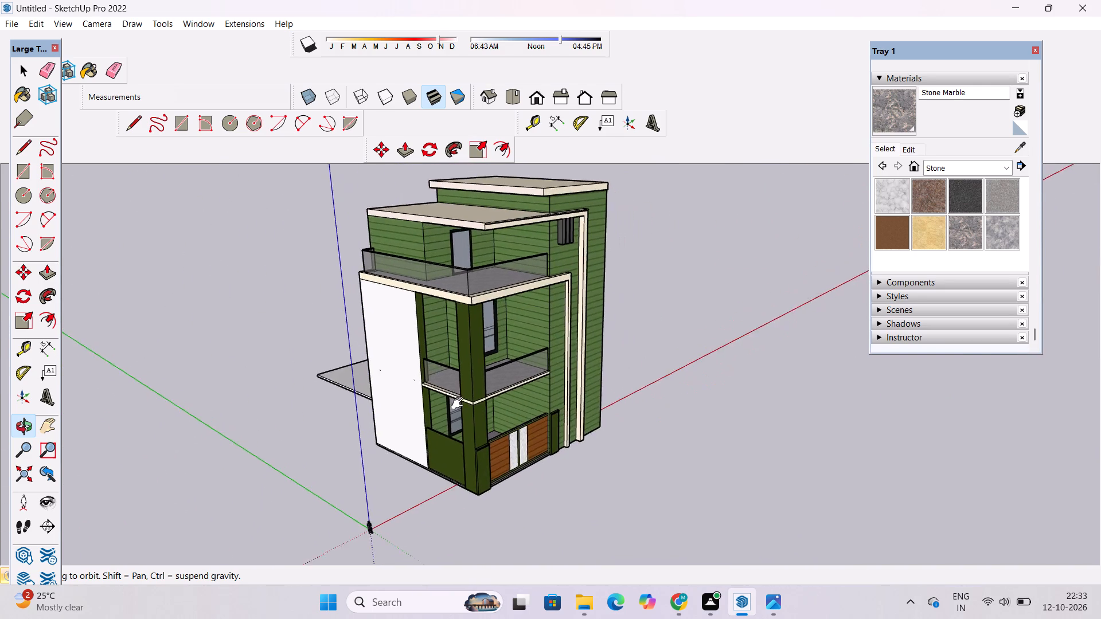
pyautogui.moveTo(444, 405); pyautogui.dragTo(421, 412)
pyautogui.moveTo(421, 411); pyautogui.dragTo(434, 387)
pyautogui.click(979, 171)
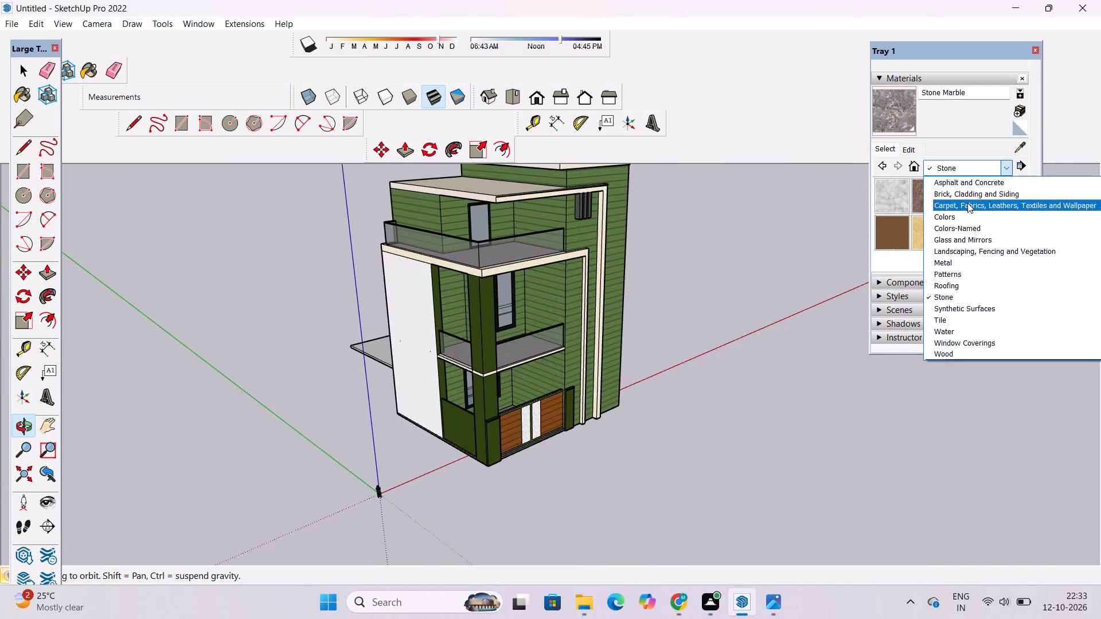
pyautogui.click(969, 226)
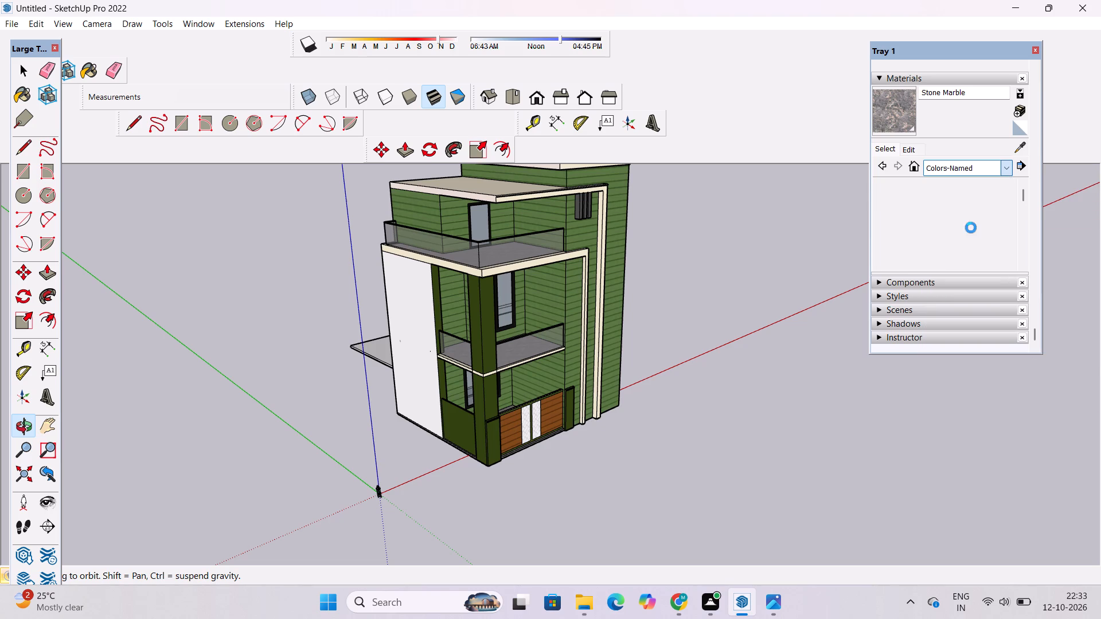
pyautogui.scroll(-1, 967, 234)
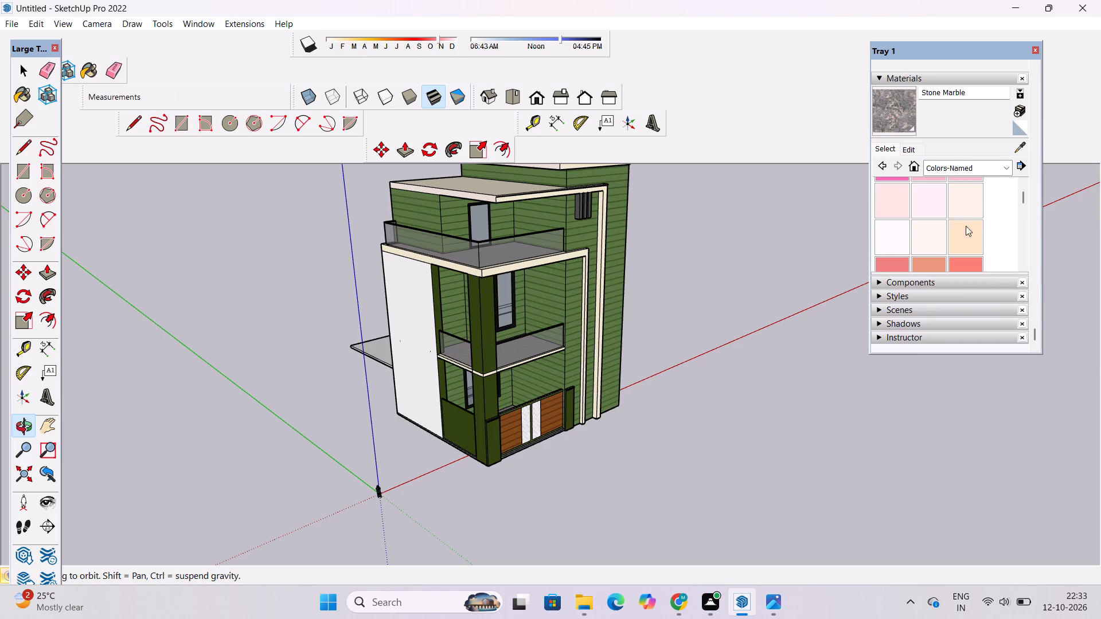
pyautogui.click(954, 199)
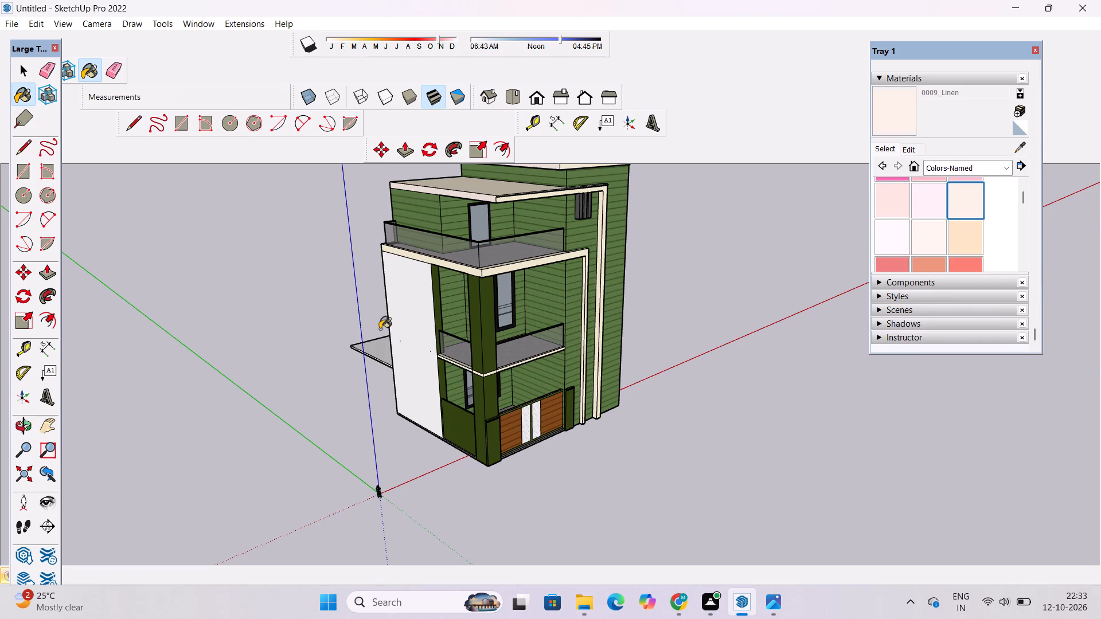
pyautogui.click(427, 319)
# Examine the front facade and the freshly painted side wall from several angles.
pyautogui.press('o')
pyautogui.moveTo(594, 307); pyautogui.dragTo(399, 330)
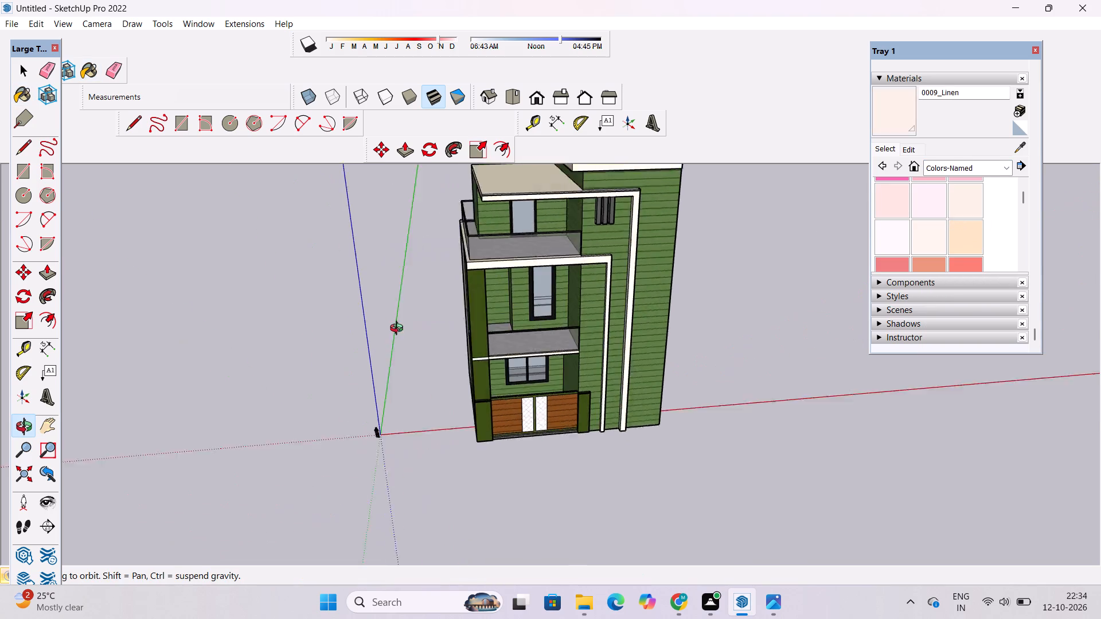
pyautogui.moveTo(399, 330); pyautogui.dragTo(395, 331)
pyautogui.moveTo(573, 388); pyautogui.dragTo(603, 346)
pyautogui.scroll(-5, 554, 291)
pyautogui.keyDown('shift'); pyautogui.moveTo(570, 292); pyautogui.dragTo(534, 297); pyautogui.keyUp('shift')
pyautogui.scroll(3, 533, 295)
pyautogui.moveTo(531, 305); pyautogui.dragTo(531, 304)
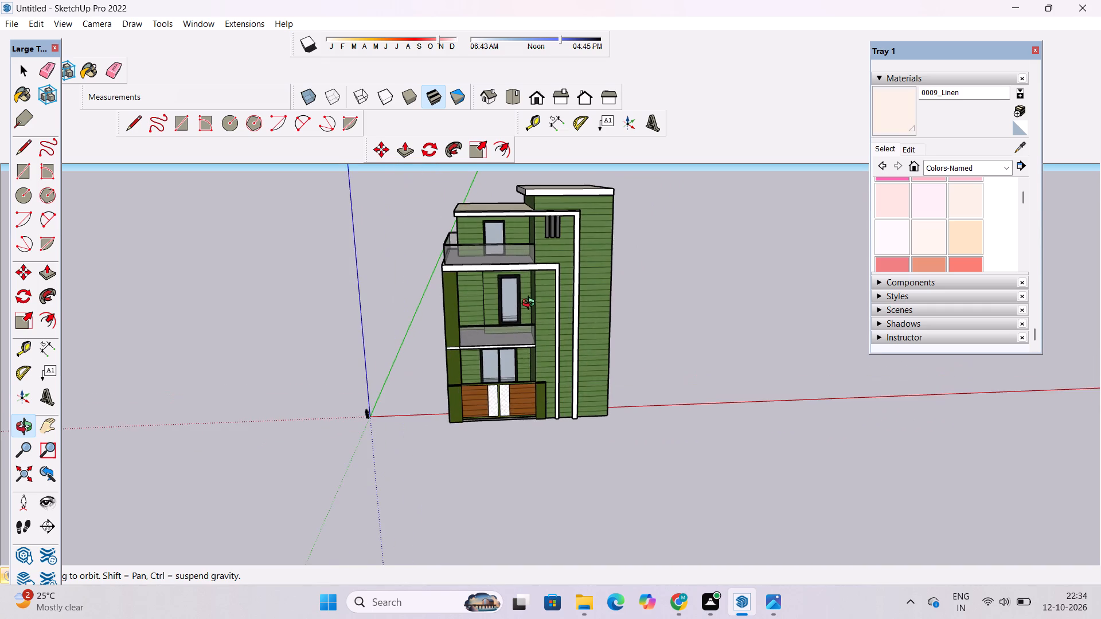
pyautogui.moveTo(531, 304); pyautogui.dragTo(530, 292)
pyautogui.keyDown('shift'); pyautogui.moveTo(526, 306); pyautogui.dragTo(537, 338); pyautogui.keyUp('shift')
pyautogui.moveTo(538, 336); pyautogui.dragTo(537, 299)
pyautogui.scroll(8, 541, 288)
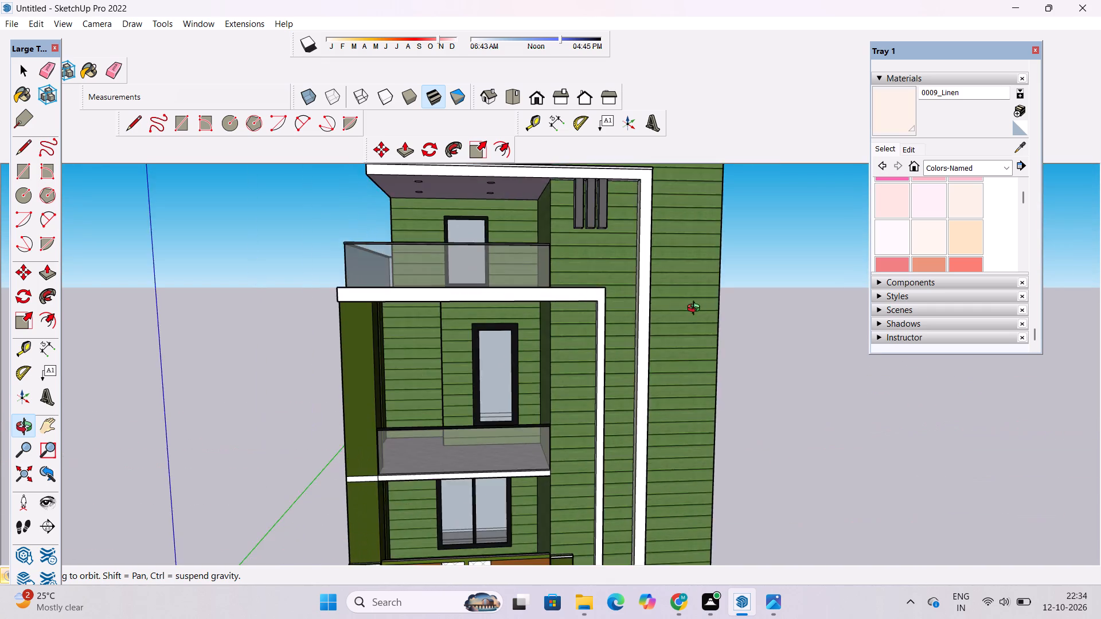
pyautogui.moveTo(693, 310); pyautogui.dragTo(546, 452)
pyautogui.moveTo(546, 452); pyautogui.dragTo(561, 365)
pyautogui.moveTo(439, 384); pyautogui.dragTo(727, 370)
pyautogui.moveTo(317, 309); pyautogui.dragTo(317, 309)
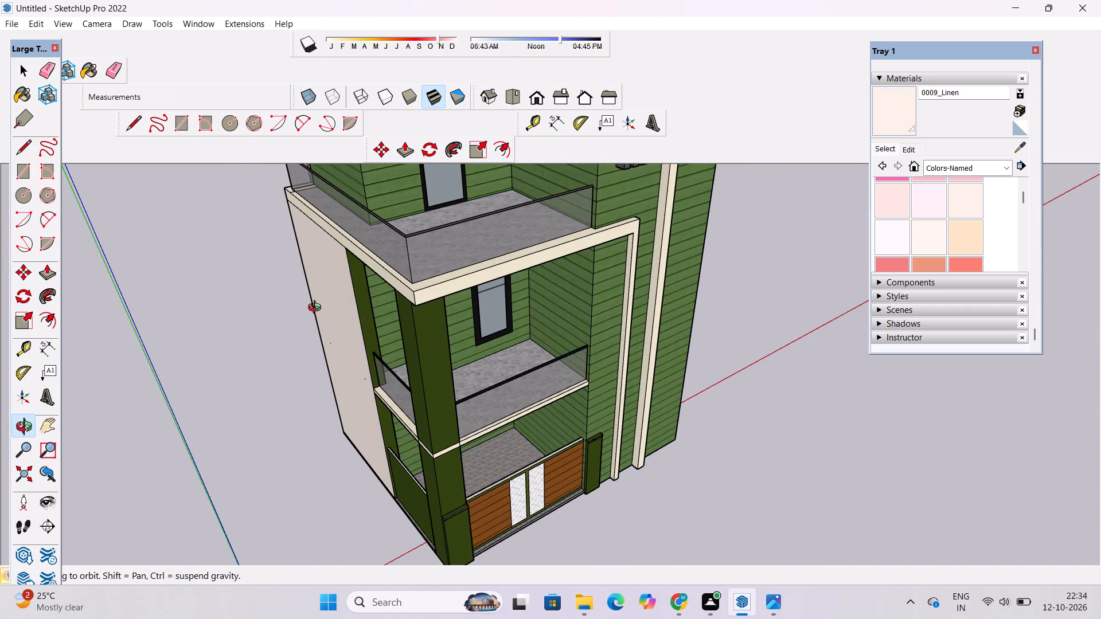
pyautogui.moveTo(317, 309); pyautogui.dragTo(366, 315)
# Examine the upper balconies, glass railings, roof slabs and L-shaped trim frames up close and from both sides.
pyautogui.scroll(-5, 376, 311)
pyautogui.moveTo(454, 291); pyautogui.dragTo(333, 335)
pyautogui.scroll(4, 421, 286)
pyautogui.keyDown('shift'); pyautogui.moveTo(439, 279); pyautogui.dragTo(415, 326); pyautogui.keyUp('shift')
pyautogui.moveTo(419, 333); pyautogui.dragTo(436, 289)
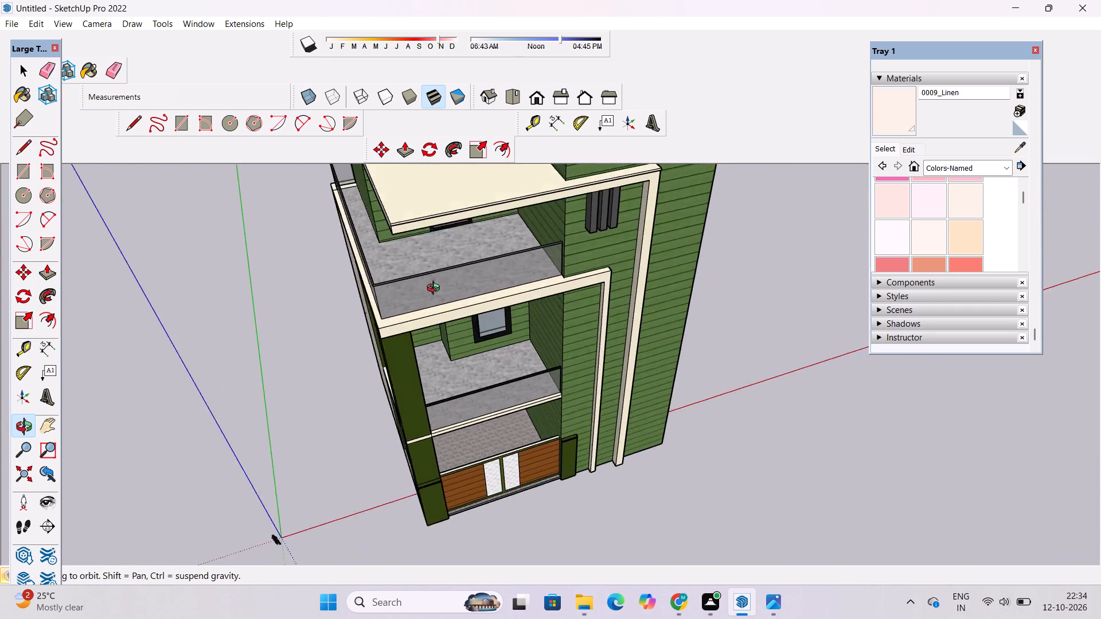
pyautogui.moveTo(436, 289); pyautogui.dragTo(452, 254)
pyautogui.scroll(5, 390, 291)
pyautogui.moveTo(383, 294); pyautogui.dragTo(455, 304)
pyautogui.scroll(-4, 457, 296)
pyautogui.keyDown('shift'); pyautogui.moveTo(481, 297); pyautogui.dragTo(398, 324); pyautogui.keyUp('shift')
pyautogui.scroll(4, 416, 315)
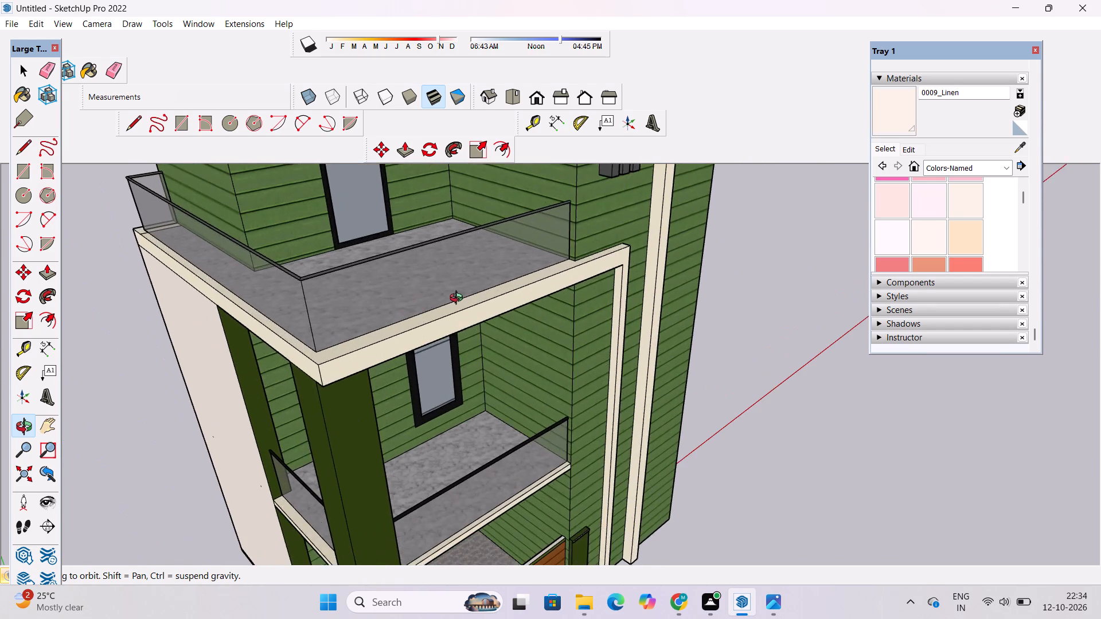
pyautogui.moveTo(454, 299); pyautogui.dragTo(398, 326)
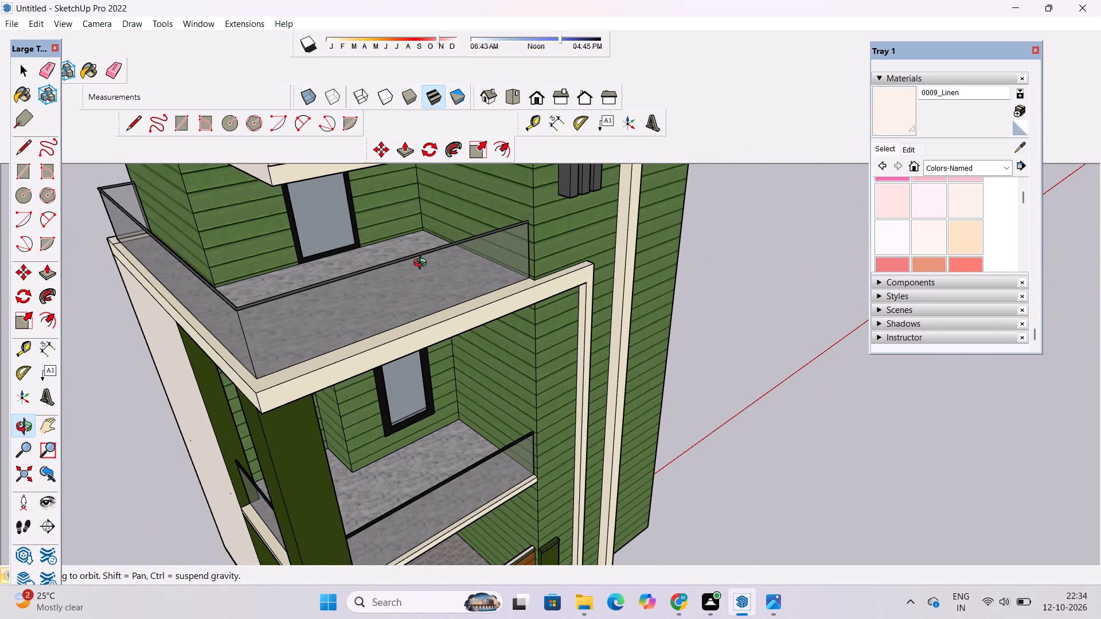
pyautogui.scroll(-5, 388, 271)
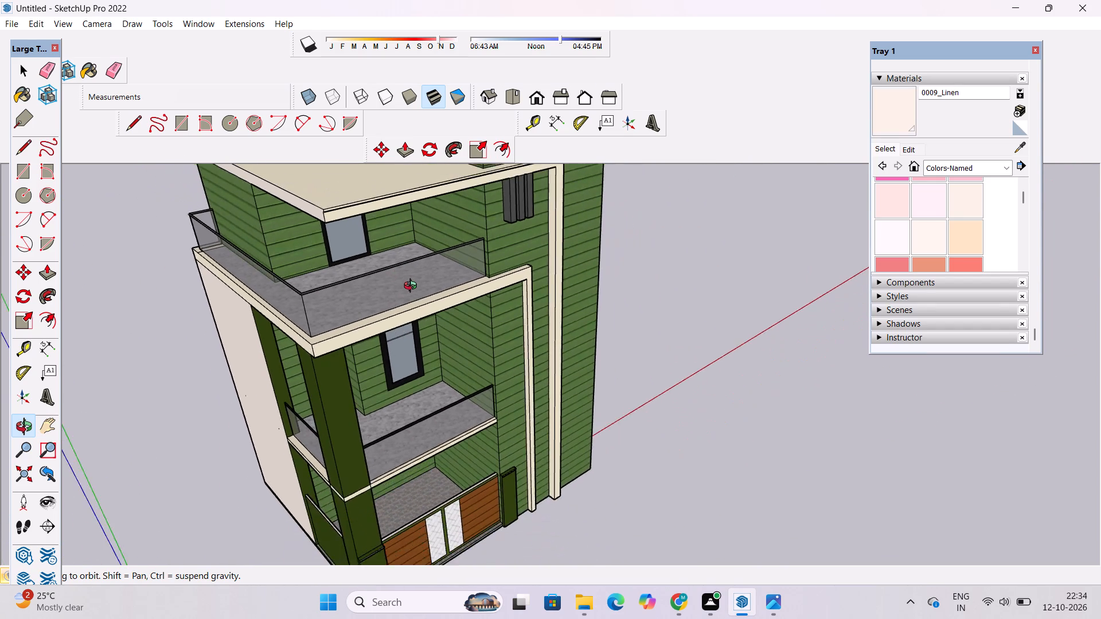
pyautogui.scroll(3, 413, 287)
pyautogui.keyDown('shift'); pyautogui.moveTo(524, 331); pyautogui.dragTo(503, 378); pyautogui.keyUp('shift')
pyautogui.moveTo(477, 388); pyautogui.dragTo(247, 400)
pyautogui.scroll(-4, 308, 329)
pyautogui.keyDown('shift'); pyautogui.moveTo(313, 331); pyautogui.dragTo(668, 300); pyautogui.keyUp('shift')
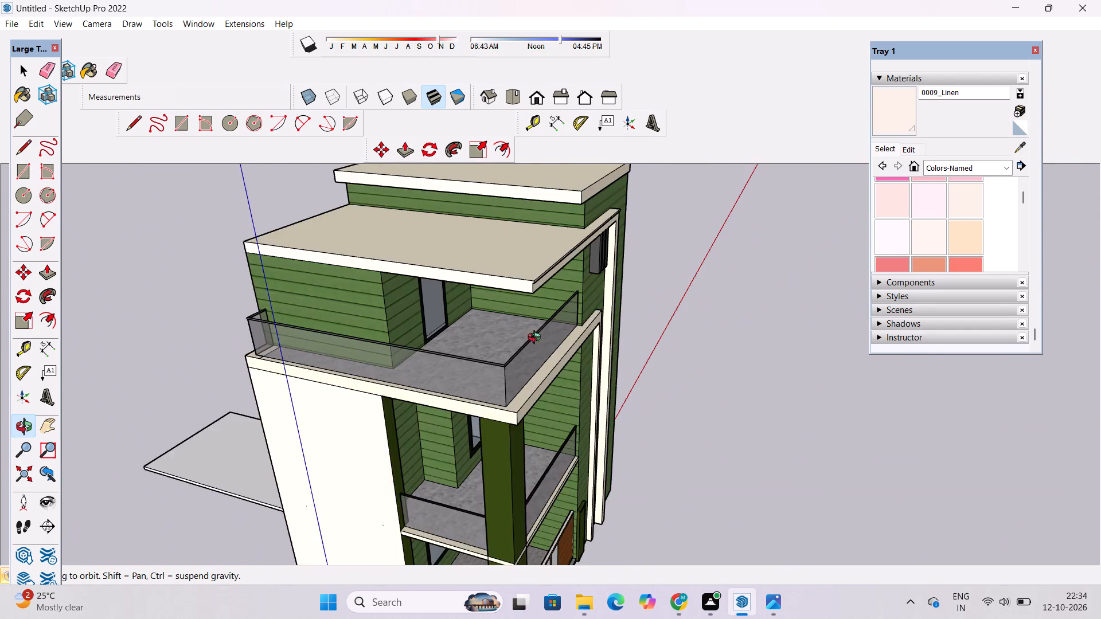
pyautogui.scroll(4, 502, 346)
pyautogui.moveTo(541, 354); pyautogui.dragTo(421, 326)
pyautogui.scroll(-2, 481, 311)
pyautogui.moveTo(670, 330); pyautogui.dragTo(478, 346)
pyautogui.scroll(2, 483, 314)
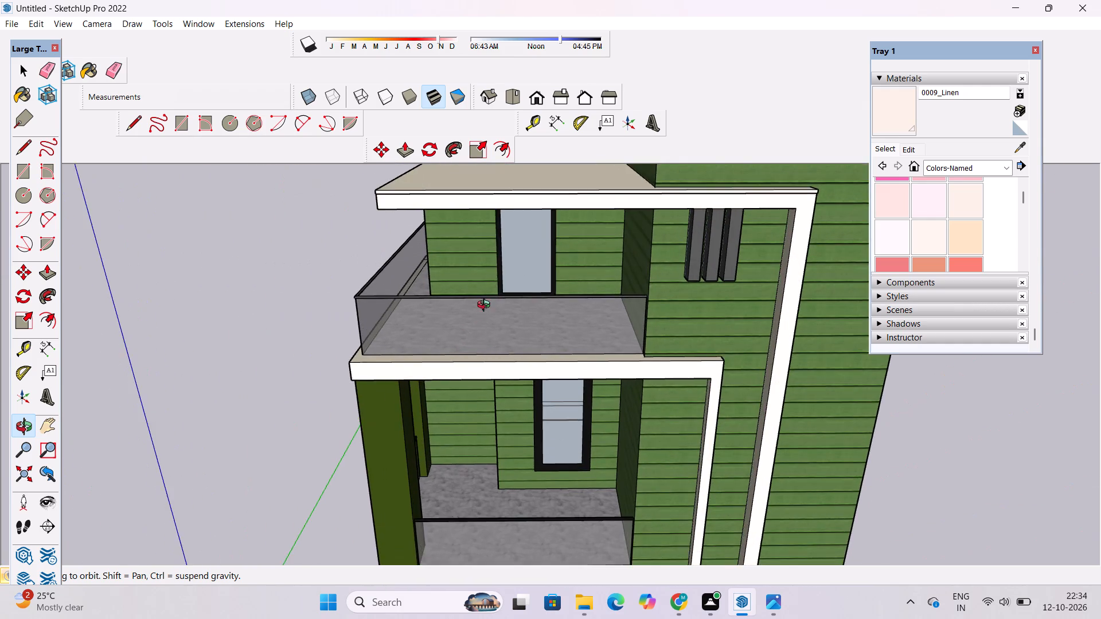
pyautogui.keyDown('shift'); pyautogui.moveTo(488, 302); pyautogui.dragTo(480, 345); pyautogui.keyUp('shift')
pyautogui.moveTo(467, 383); pyautogui.dragTo(593, 403)
pyautogui.scroll(10, 536, 336)
pyautogui.moveTo(583, 331); pyautogui.dragTo(509, 379)
pyautogui.scroll(-4, 505, 359)
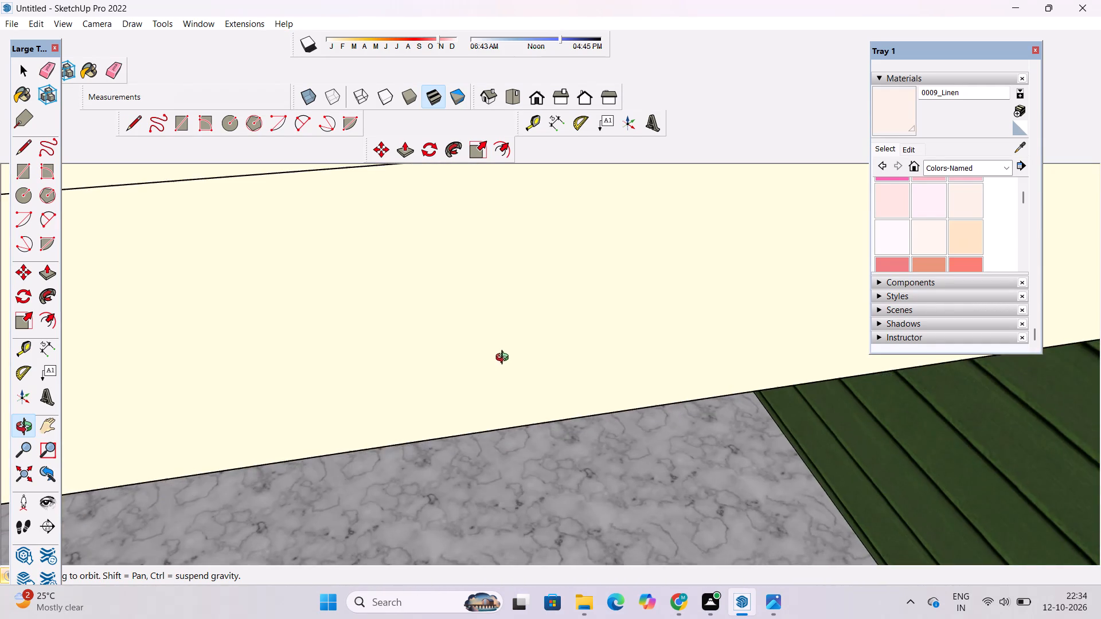
pyautogui.scroll(-13, 505, 359)
pyautogui.scroll(-9, 470, 357)
pyautogui.moveTo(284, 394); pyautogui.dragTo(378, 392)
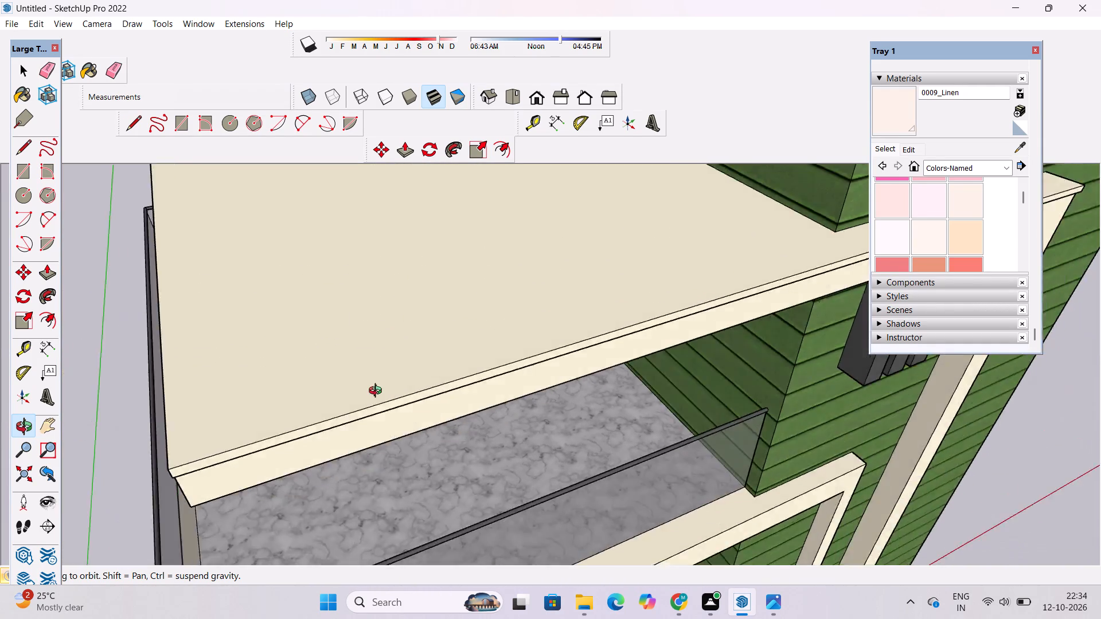
pyautogui.moveTo(378, 392); pyautogui.dragTo(527, 361)
pyautogui.scroll(-6, 486, 344)
pyautogui.keyDown('shift'); pyautogui.moveTo(579, 382); pyautogui.dragTo(402, 386); pyautogui.keyUp('shift')
pyautogui.moveTo(553, 372); pyautogui.dragTo(454, 375)
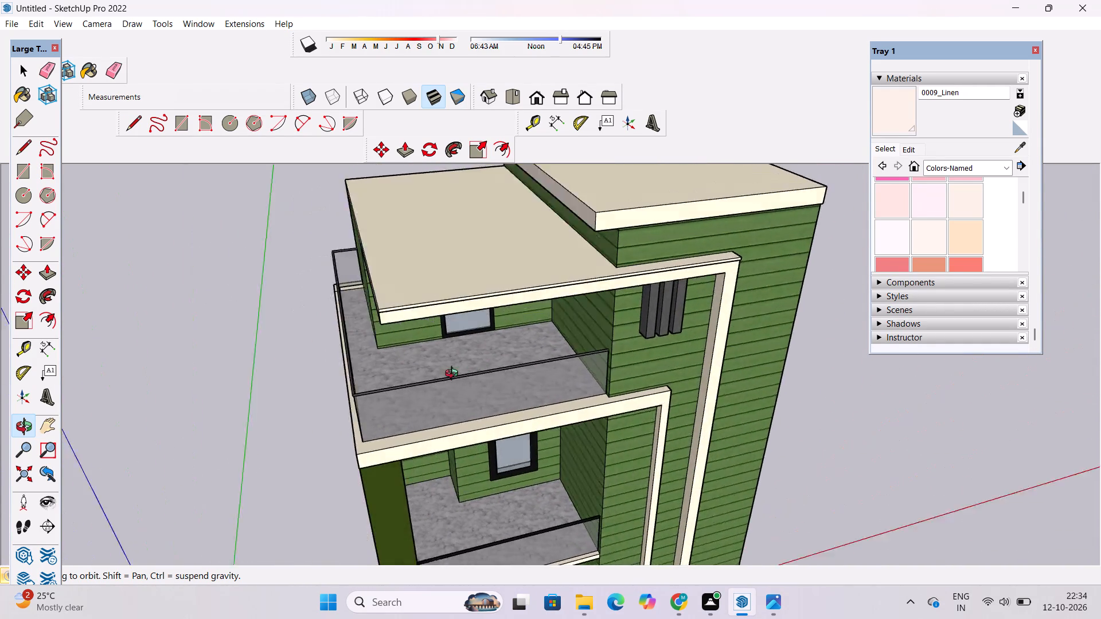
pyautogui.moveTo(454, 375); pyautogui.dragTo(429, 371)
pyautogui.scroll(-6, 421, 361)
pyautogui.scroll(9, 564, 398)
pyautogui.moveTo(622, 412); pyautogui.dragTo(803, 361)
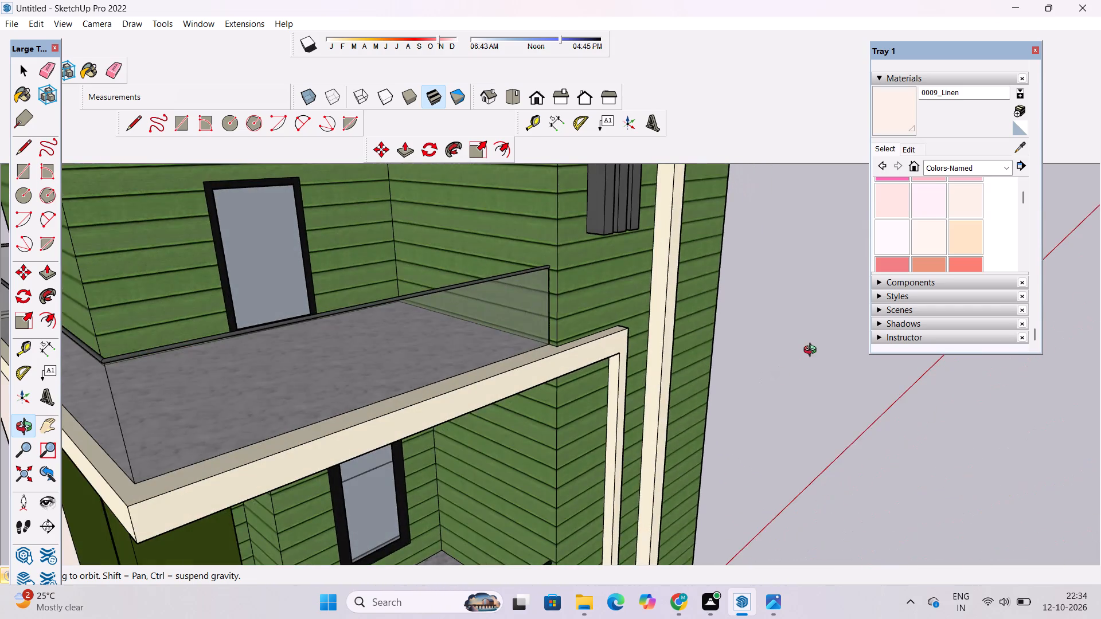
pyautogui.moveTo(715, 359); pyautogui.dragTo(445, 395)
pyautogui.scroll(-6, 565, 373)
pyautogui.moveTo(806, 413); pyautogui.dragTo(610, 393)
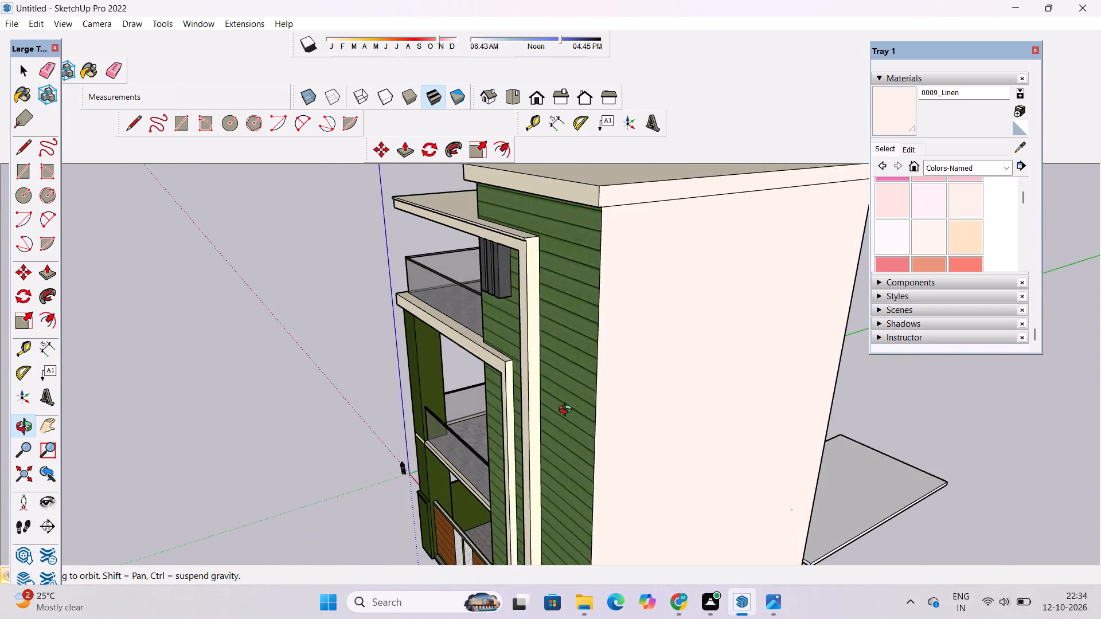
pyautogui.scroll(-7, 567, 410)
pyautogui.scroll(1, 595, 386)
pyautogui.scroll(-5, 596, 379)
# Delete the loose flat slab lying on the ground behind the house.
pyautogui.keyDown('shift'); pyautogui.moveTo(659, 463); pyautogui.dragTo(667, 254); pyautogui.keyUp('shift')
pyautogui.moveTo(586, 402); pyautogui.dragTo(636, 319)
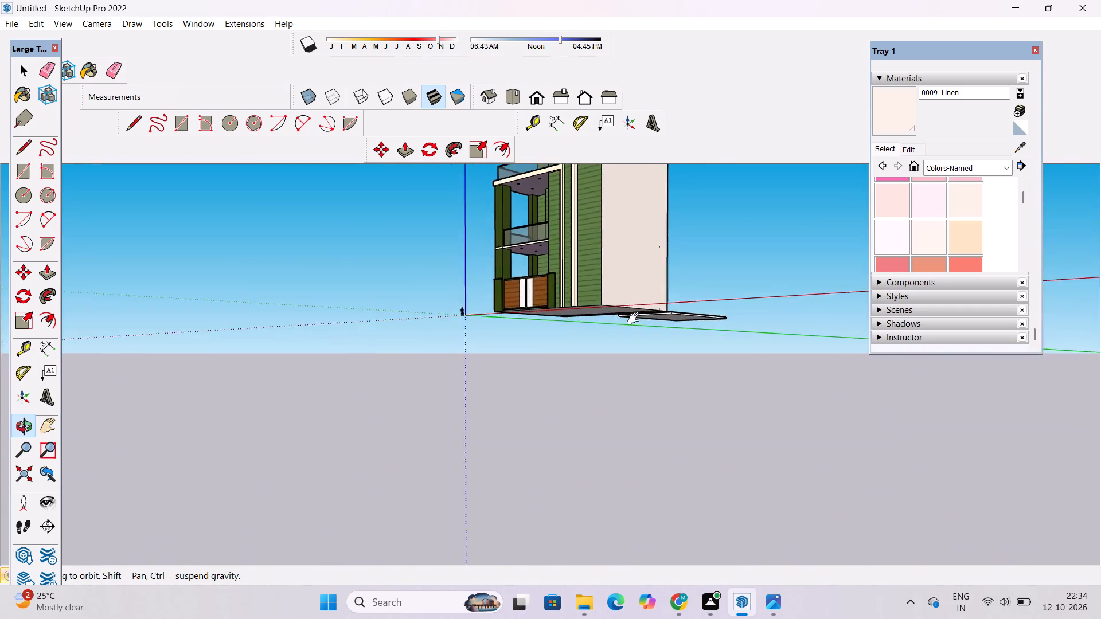
pyautogui.moveTo(636, 319); pyautogui.dragTo(586, 482)
pyautogui.moveTo(585, 483); pyautogui.dragTo(549, 488)
pyautogui.keyDown('shift'); pyautogui.moveTo(595, 471); pyautogui.dragTo(557, 475); pyautogui.keyUp('shift')
pyautogui.moveTo(557, 476); pyautogui.dragTo(574, 491)
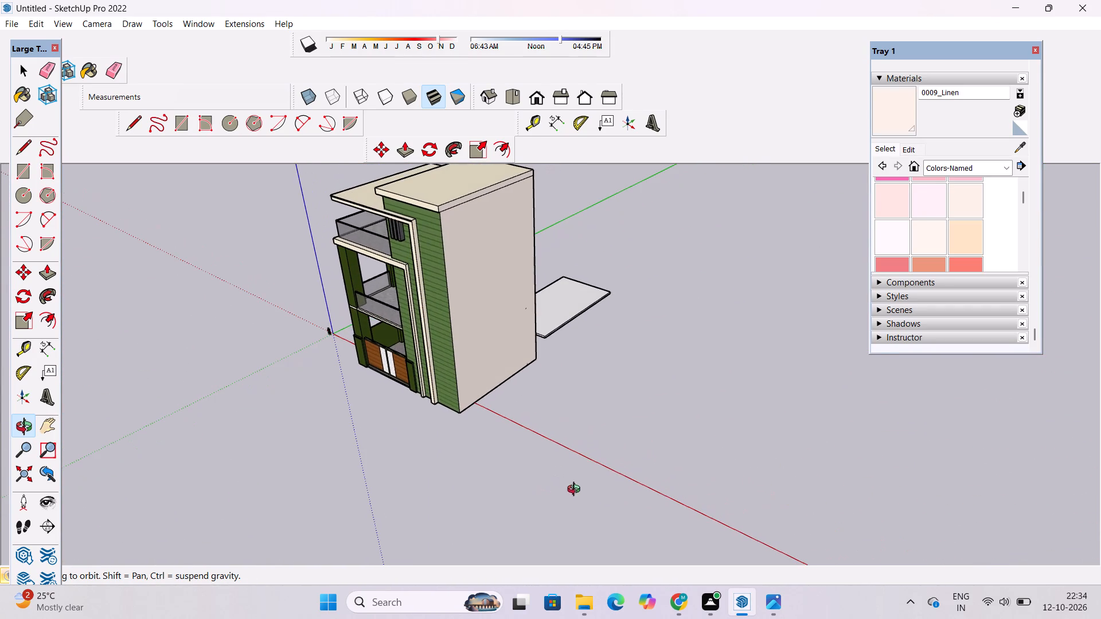
pyautogui.scroll(5, 615, 307)
pyautogui.press('space')
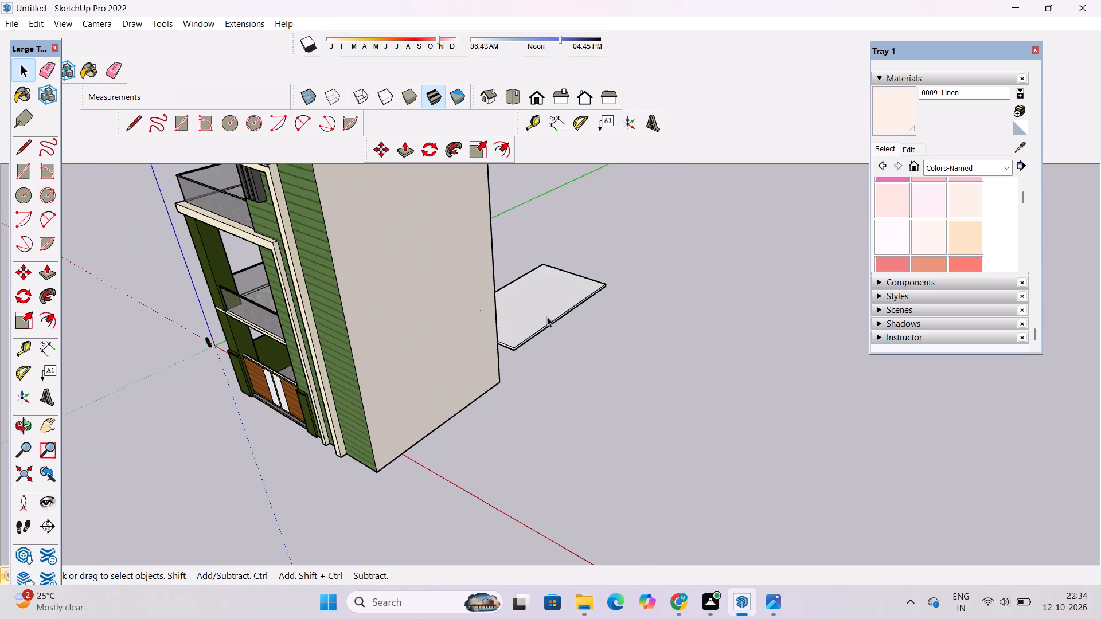
pyautogui.click(547, 316)
pyautogui.press('Delete')
pyautogui.press('o')
pyautogui.scroll(-5, 565, 312)
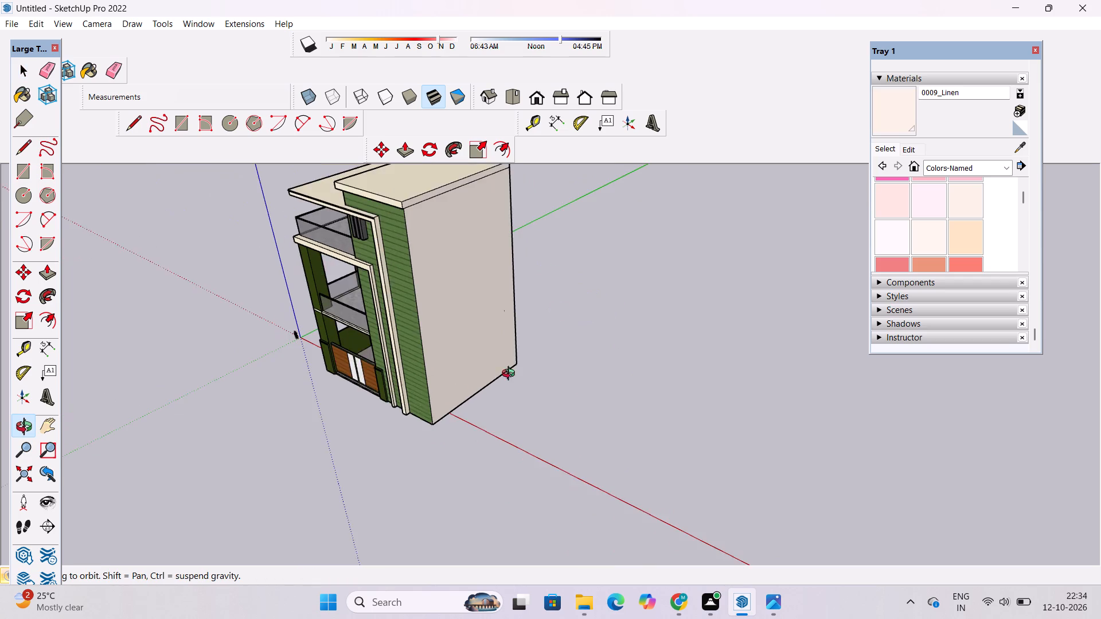
# Examine the whole house from the rear side and from the linen side wall beside the balconies.
pyautogui.moveTo(429, 405); pyautogui.dragTo(589, 382)
pyautogui.scroll(-6, 587, 367)
pyautogui.keyDown('shift'); pyautogui.moveTo(361, 446); pyautogui.dragTo(883, 322); pyautogui.keyUp('shift')
pyautogui.moveTo(732, 374); pyautogui.dragTo(626, 412)
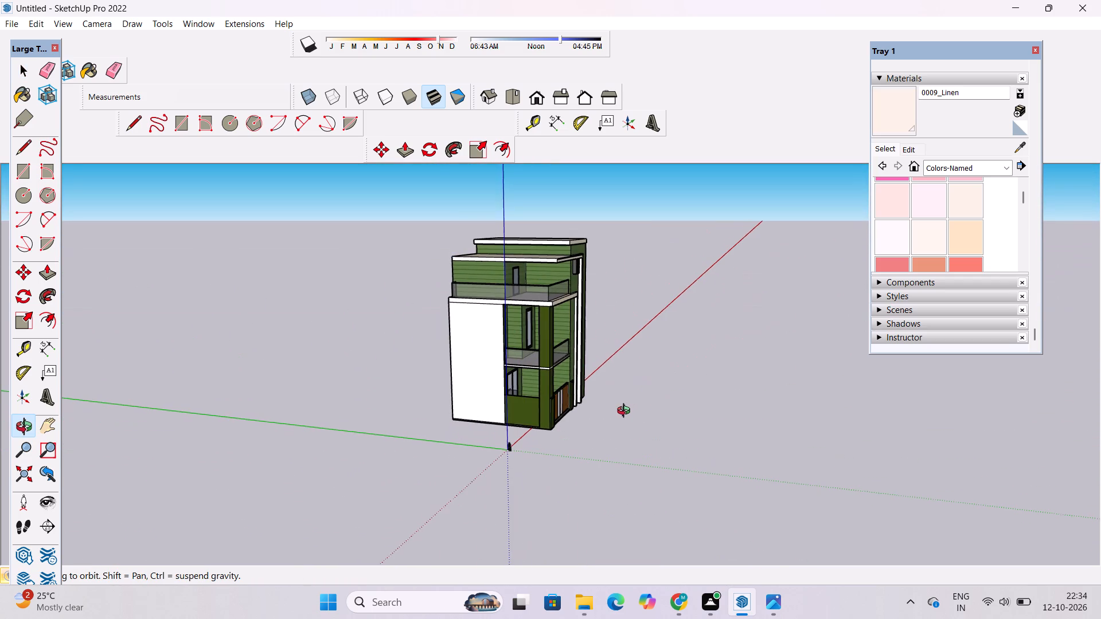
pyautogui.moveTo(626, 412); pyautogui.dragTo(628, 412)
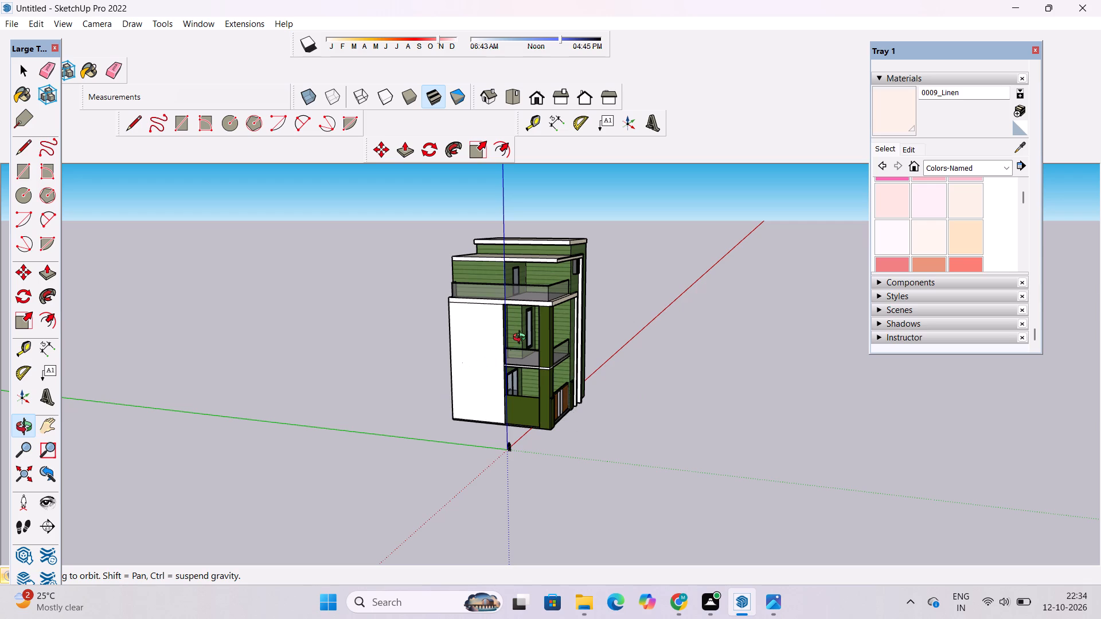
pyautogui.scroll(2, 522, 339)
pyautogui.scroll(-5, 523, 340)
pyautogui.scroll(3, 523, 340)
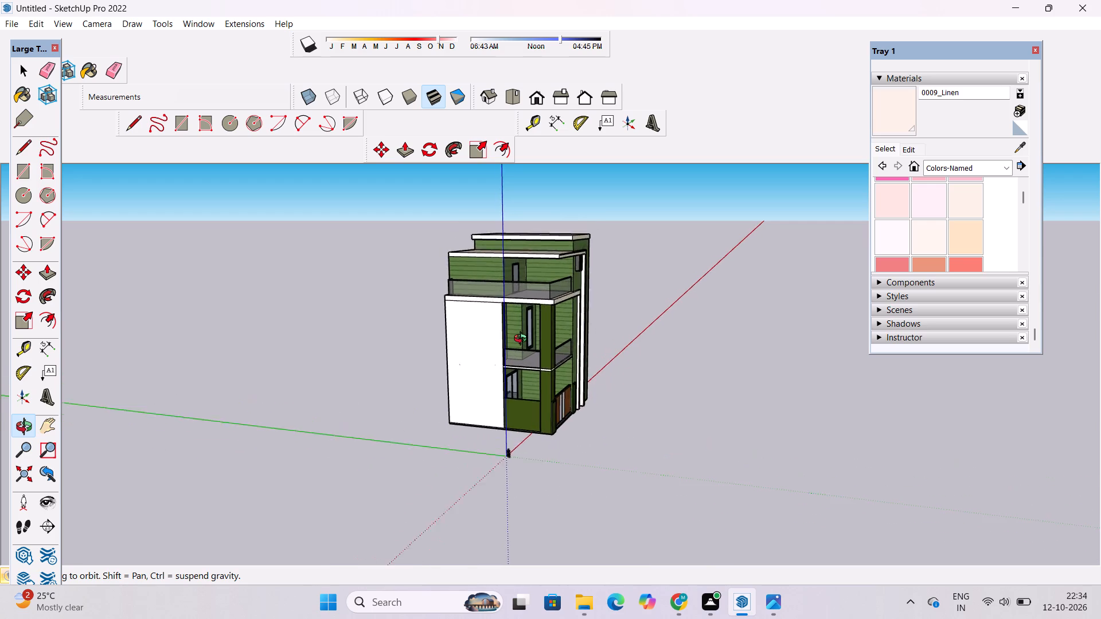
pyautogui.scroll(4, 523, 340)
pyautogui.scroll(-3, 522, 346)
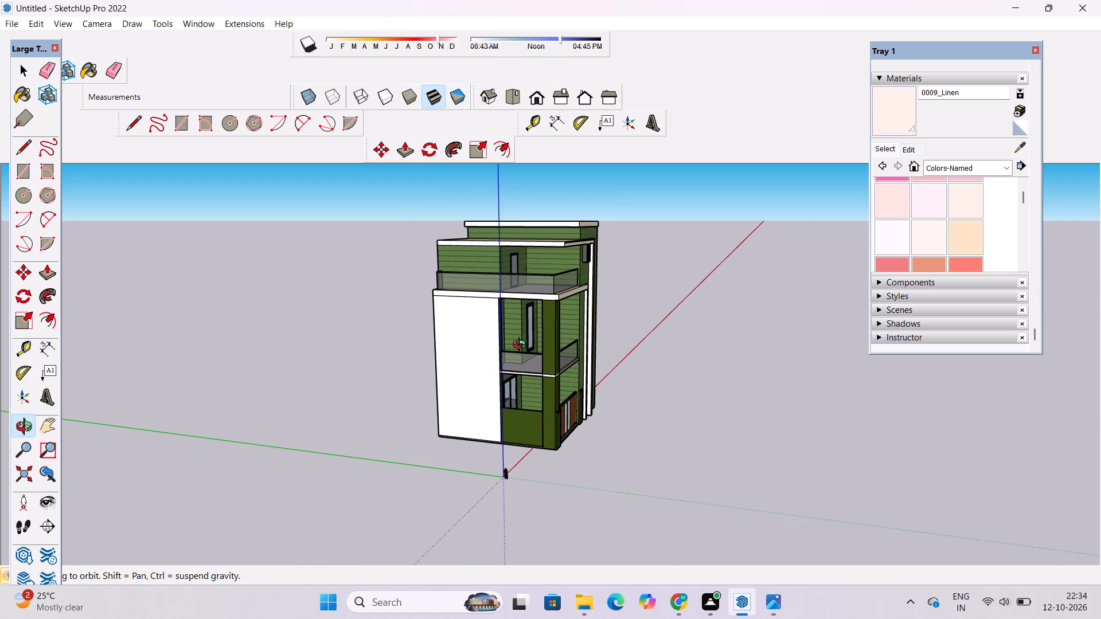
pyautogui.scroll(2, 522, 346)
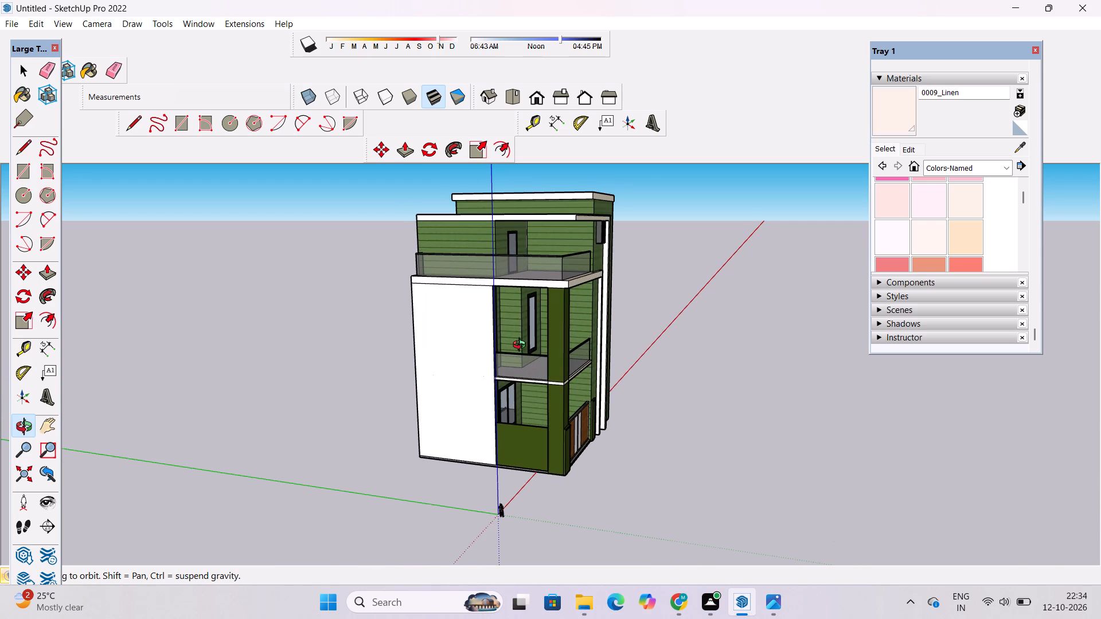
pyautogui.scroll(-2, 522, 346)
pyautogui.scroll(2, 522, 346)
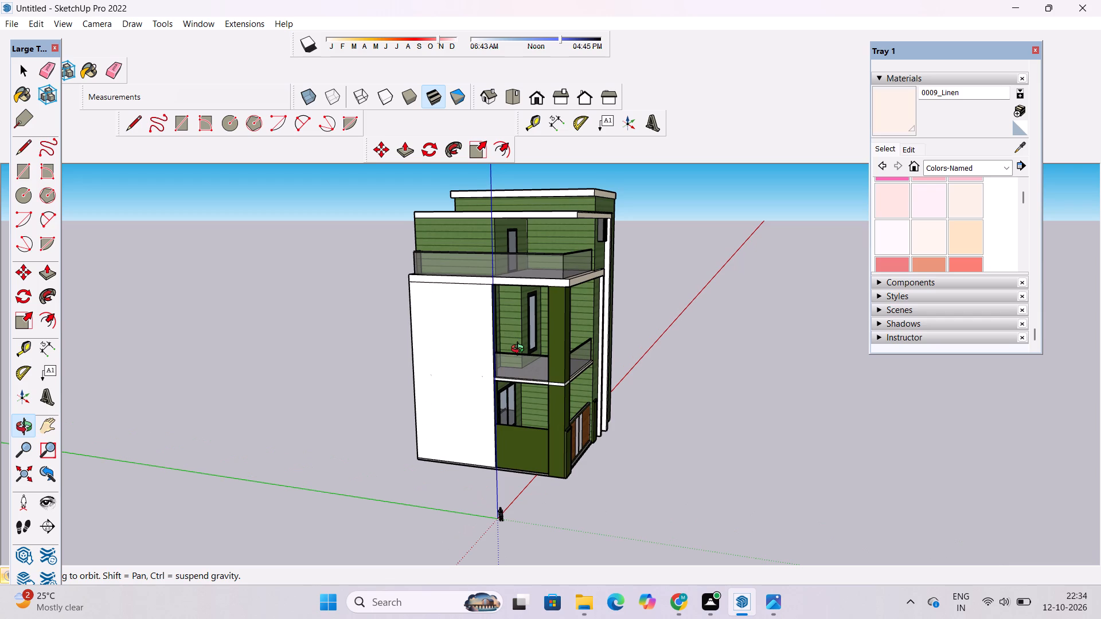
pyautogui.scroll(-3, 514, 367)
pyautogui.moveTo(521, 373); pyautogui.dragTo(521, 380)
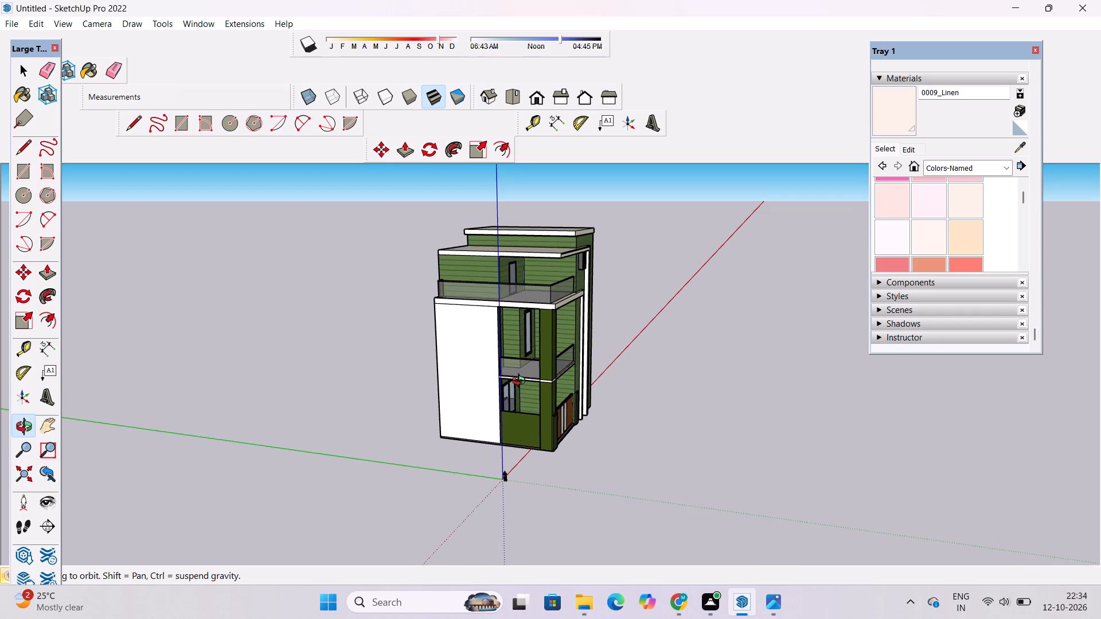
# Examine the upper balconies, marble floors, glass railings and roof slabs up close.
pyautogui.scroll(2, 520, 367)
pyautogui.keyDown('shift'); pyautogui.moveTo(529, 347); pyautogui.dragTo(495, 350); pyautogui.keyUp('shift')
pyautogui.moveTo(496, 351); pyautogui.dragTo(615, 434)
pyautogui.scroll(4, 460, 394)
pyautogui.moveTo(666, 397); pyautogui.dragTo(476, 447)
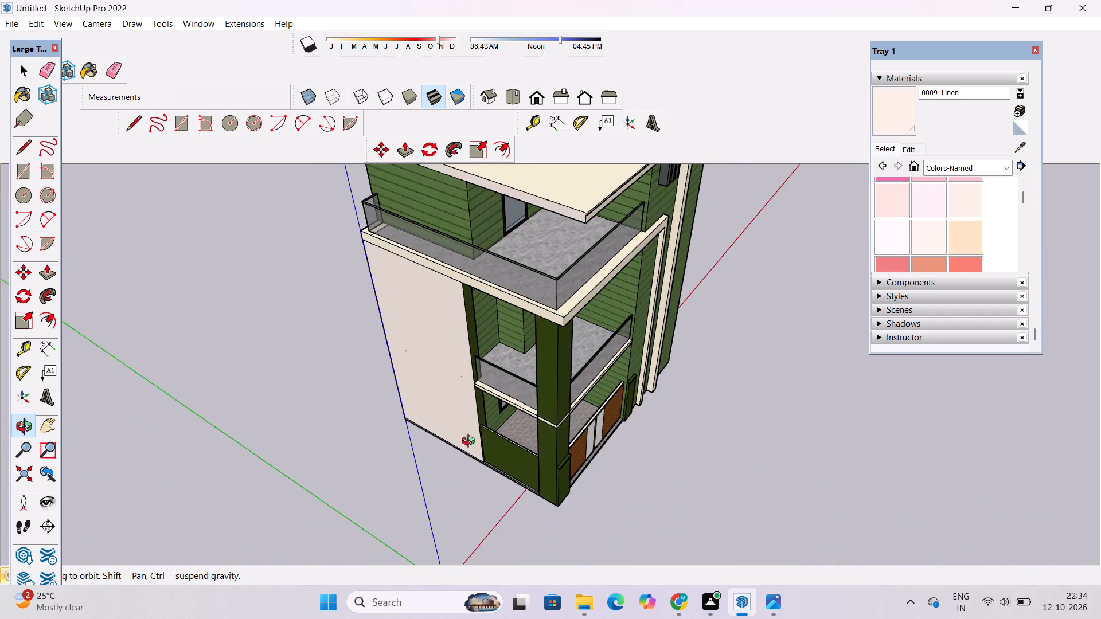
pyautogui.scroll(5, 473, 302)
pyautogui.keyDown('shift'); pyautogui.moveTo(478, 311); pyautogui.dragTo(510, 460); pyautogui.keyUp('shift')
pyautogui.scroll(5, 327, 346)
pyautogui.moveTo(331, 346); pyautogui.dragTo(483, 373)
pyautogui.moveTo(483, 373); pyautogui.dragTo(456, 376)
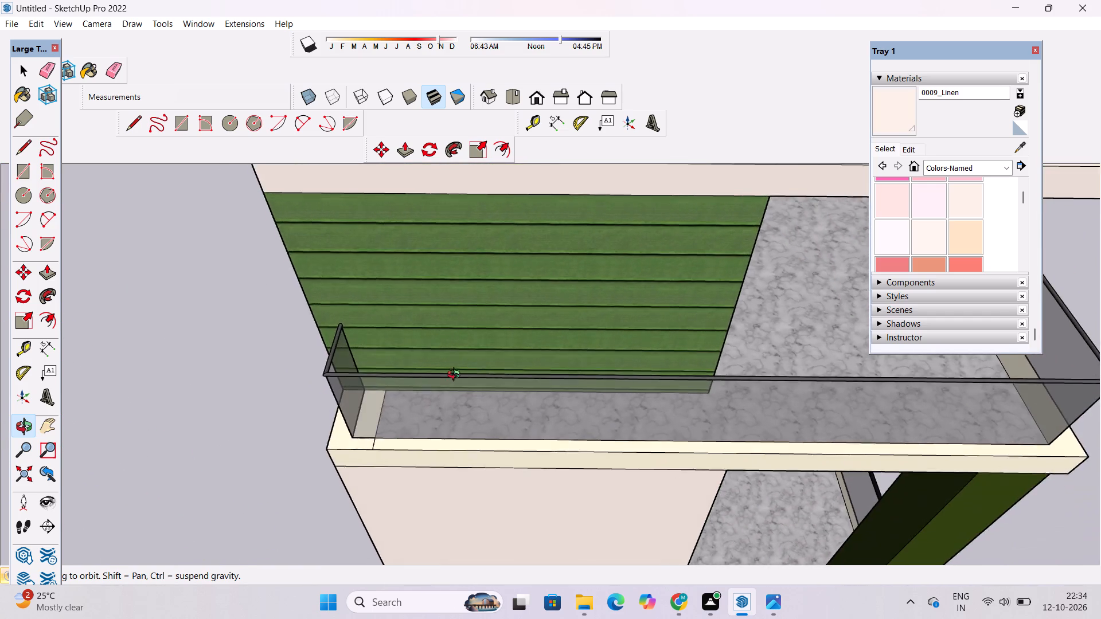
pyautogui.moveTo(456, 376); pyautogui.dragTo(292, 369)
pyautogui.scroll(-4, 288, 350)
pyautogui.moveTo(569, 422); pyautogui.dragTo(434, 402)
pyautogui.scroll(-5, 440, 393)
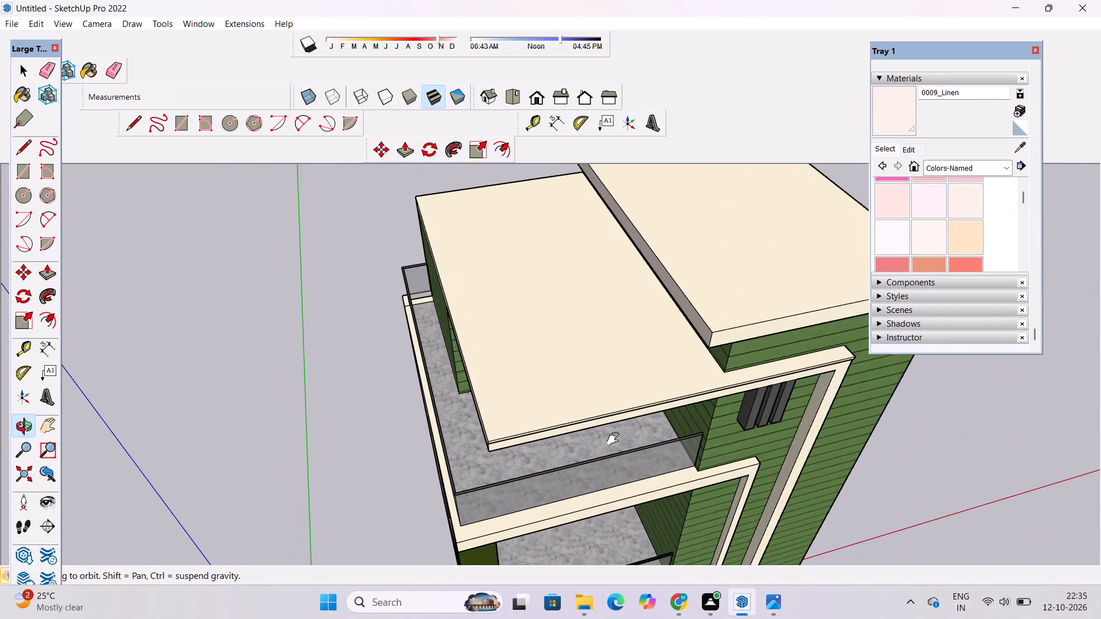
pyautogui.keyDown('shift'); pyautogui.moveTo(615, 439); pyautogui.dragTo(526, 403); pyautogui.keyUp('shift')
pyautogui.keyDown('shift'); pyautogui.moveTo(525, 456); pyautogui.dragTo(518, 403); pyautogui.keyUp('shift')
pyautogui.scroll(3, 550, 433)
pyautogui.keyDown('shift'); pyautogui.moveTo(553, 438); pyautogui.dragTo(540, 399); pyautogui.keyUp('shift')
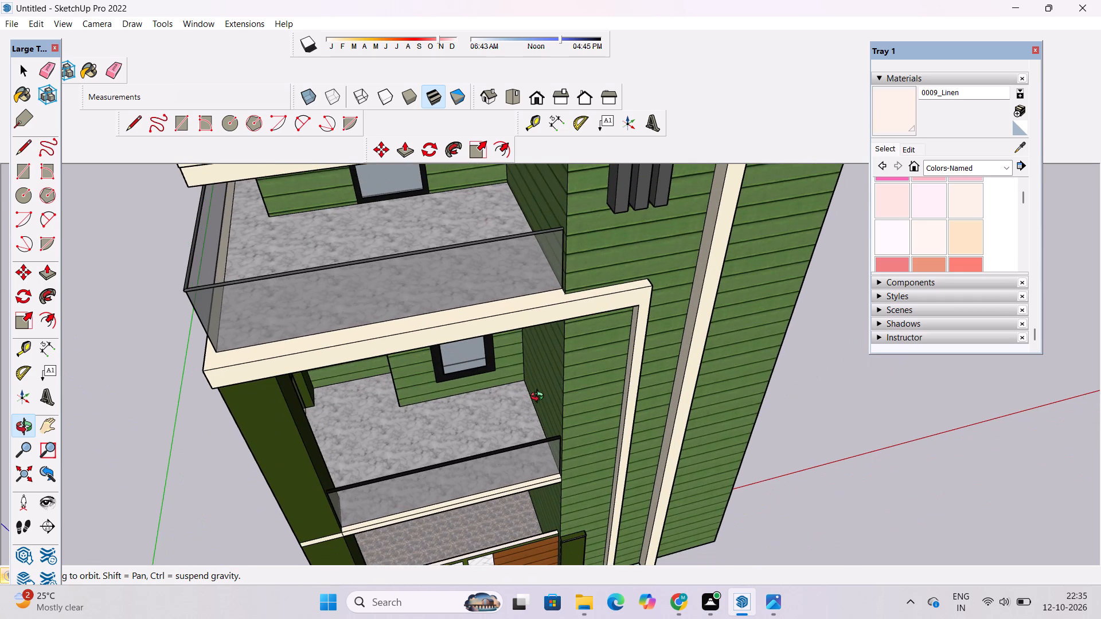
# Examine the front facade and the ground-floor gate with its wood panels, pillars and vertical trim.
pyautogui.scroll(-2, 540, 398)
pyautogui.moveTo(552, 440); pyautogui.dragTo(541, 354)
pyautogui.keyDown('shift'); pyautogui.moveTo(462, 460); pyautogui.dragTo(463, 427); pyautogui.keyUp('shift')
pyautogui.scroll(-7, 473, 422)
pyautogui.keyDown('shift'); pyautogui.moveTo(494, 434); pyautogui.dragTo(489, 453); pyautogui.keyUp('shift')
pyautogui.keyDown('shift'); pyautogui.moveTo(489, 455); pyautogui.dragTo(468, 402); pyautogui.keyUp('shift')
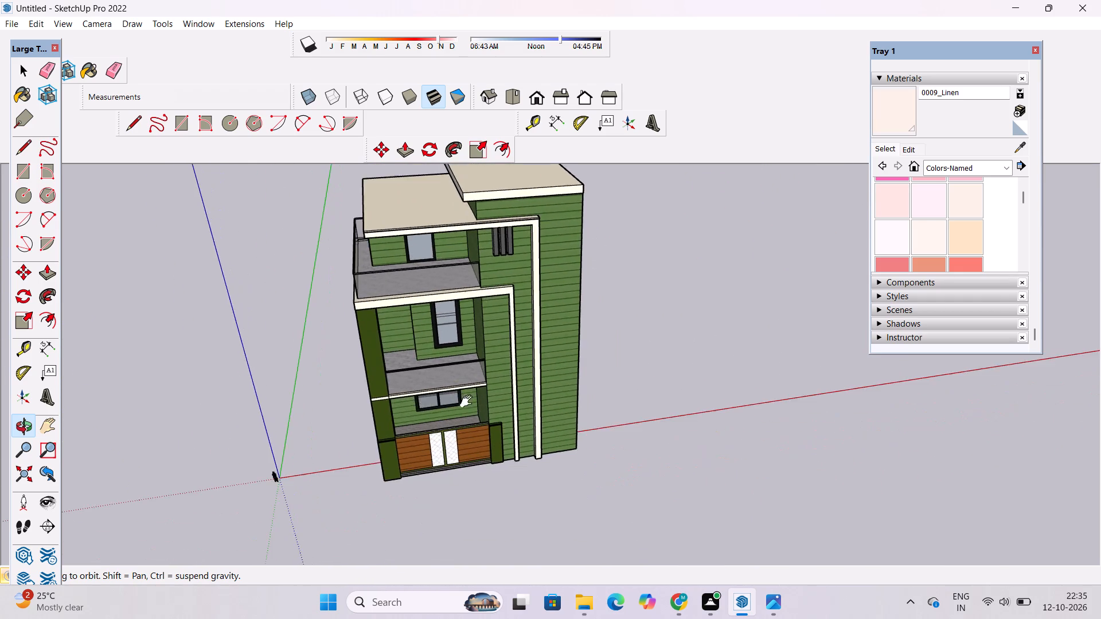
pyautogui.moveTo(462, 488); pyautogui.dragTo(412, 484)
pyautogui.scroll(10, 448, 436)
pyautogui.keyDown('shift'); pyautogui.moveTo(477, 527); pyautogui.dragTo(486, 510); pyautogui.keyUp('shift')
pyautogui.scroll(2, 607, 380)
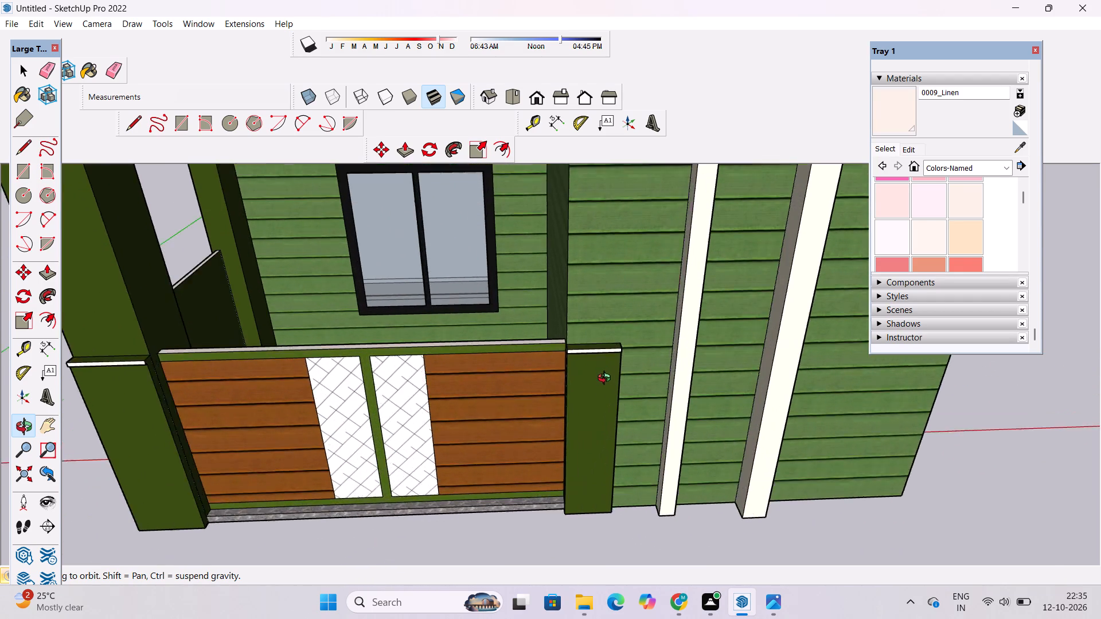
pyautogui.scroll(7, 607, 379)
pyautogui.keyDown('shift'); pyautogui.scroll(-13, 610, 352); pyautogui.keyUp('shift')
pyautogui.moveTo(503, 401); pyautogui.dragTo(561, 422)
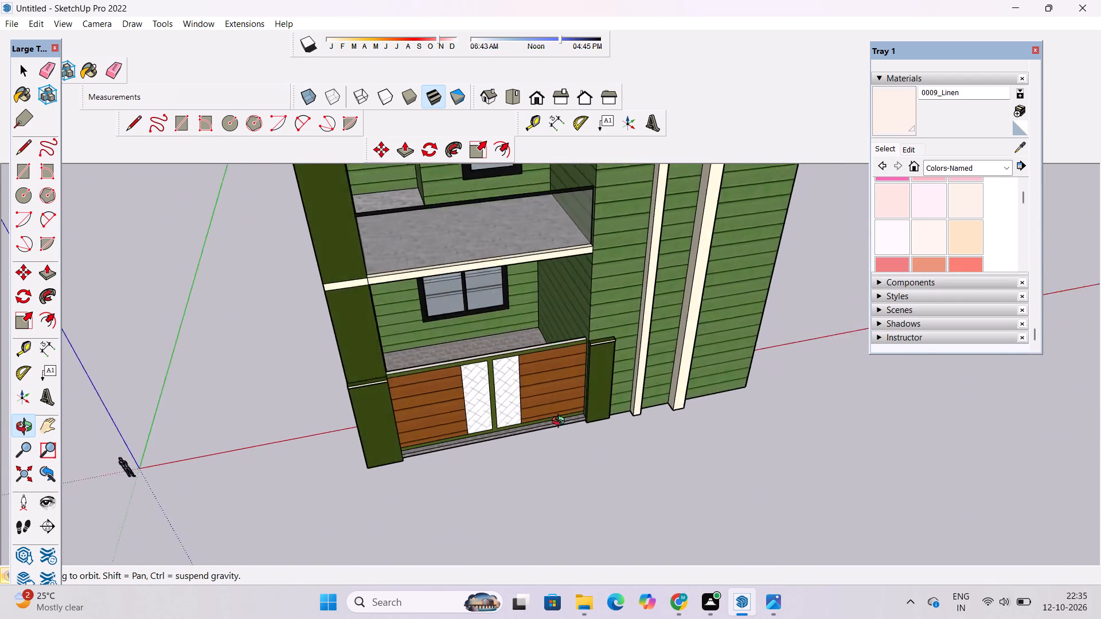
pyautogui.moveTo(561, 422); pyautogui.dragTo(559, 381)
pyautogui.scroll(-2, 523, 394)
pyautogui.keyDown('shift'); pyautogui.moveTo(518, 397); pyautogui.dragTo(493, 411); pyautogui.keyUp('shift')
pyautogui.scroll(-7, 562, 386)
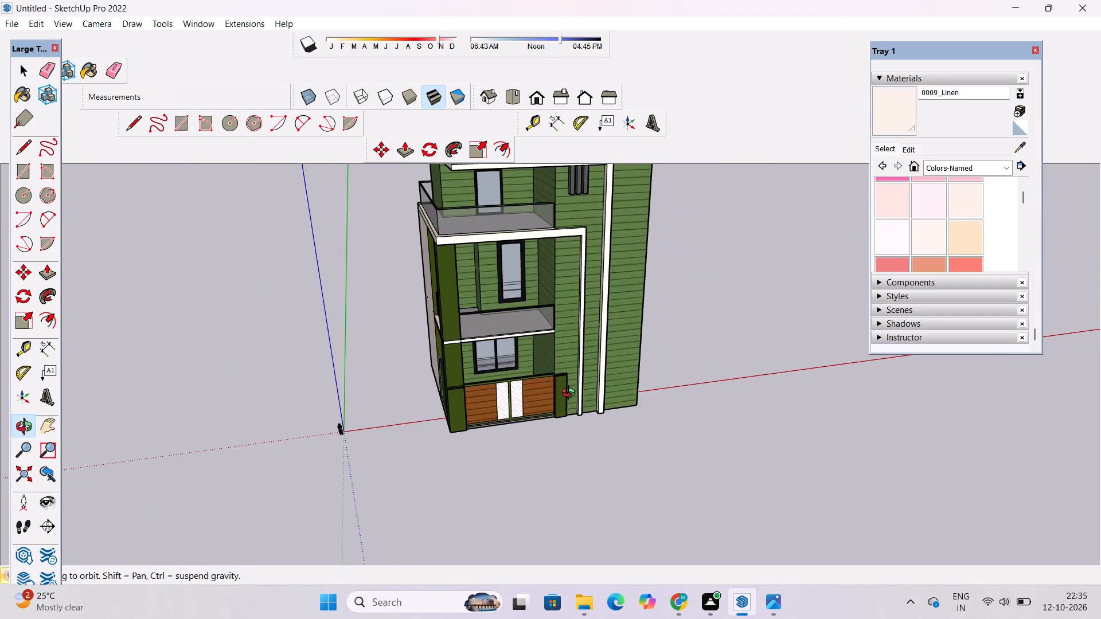
pyautogui.moveTo(638, 410); pyautogui.dragTo(583, 395)
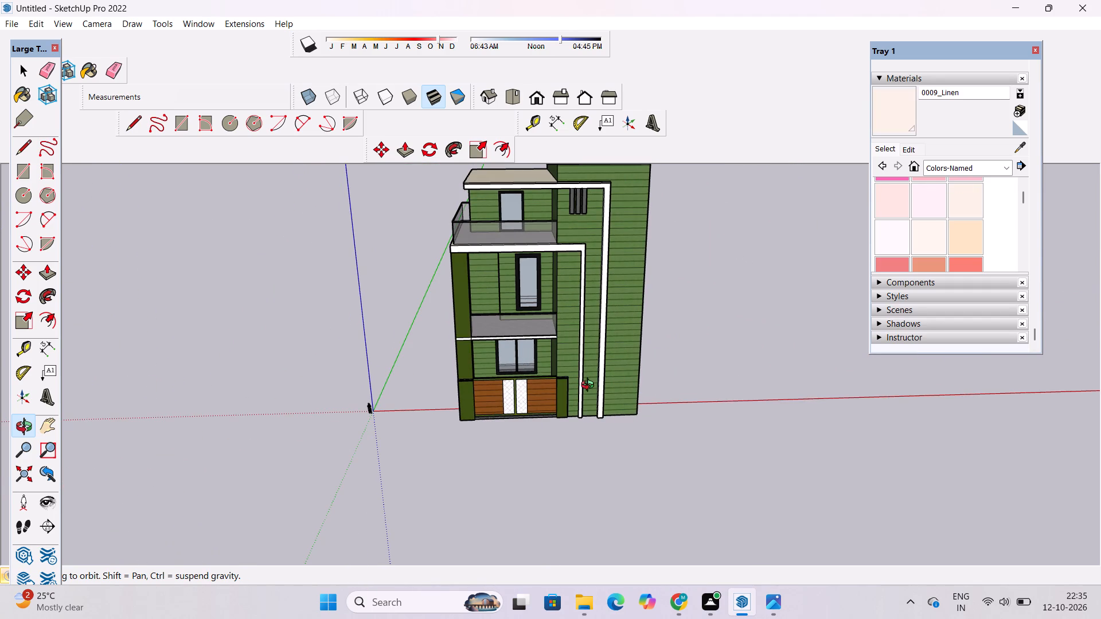
# Examine the entrance base, the green corner pillar and side parapet, and the complete front facade.
pyautogui.moveTo(589, 389); pyautogui.dragTo(608, 499)
pyautogui.scroll(8, 505, 444)
pyautogui.keyDown('shift'); pyautogui.moveTo(530, 430); pyautogui.dragTo(509, 436); pyautogui.keyUp('shift')
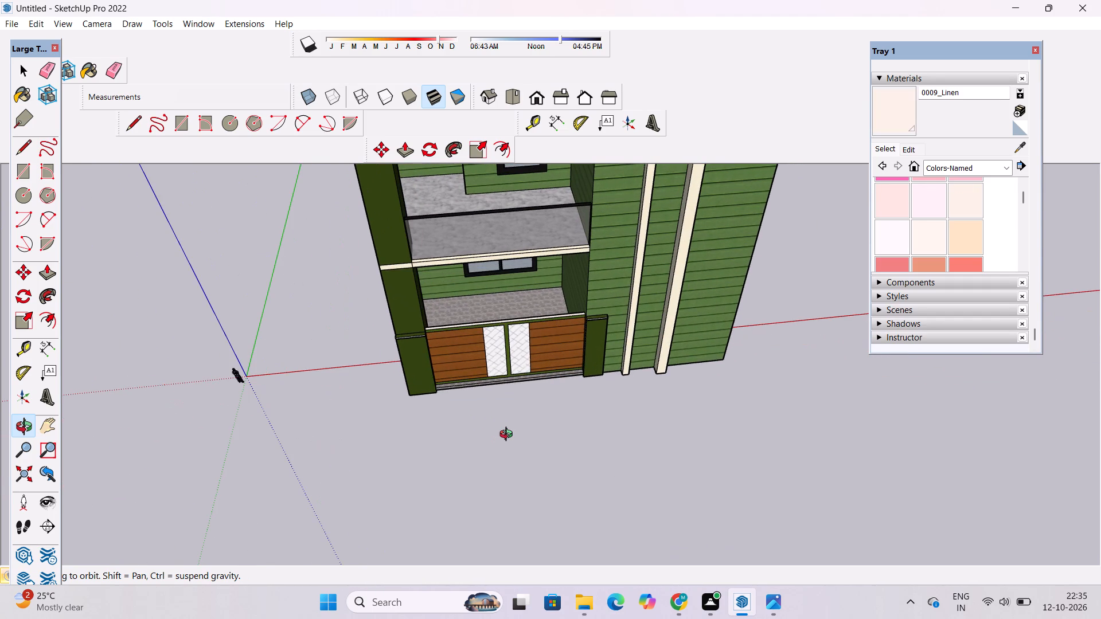
pyautogui.scroll(3, 544, 441)
pyautogui.keyDown('shift'); pyautogui.moveTo(556, 428); pyautogui.dragTo(556, 450); pyautogui.keyUp('shift')
pyautogui.moveTo(550, 467); pyautogui.dragTo(810, 407)
pyautogui.scroll(-4, 475, 438)
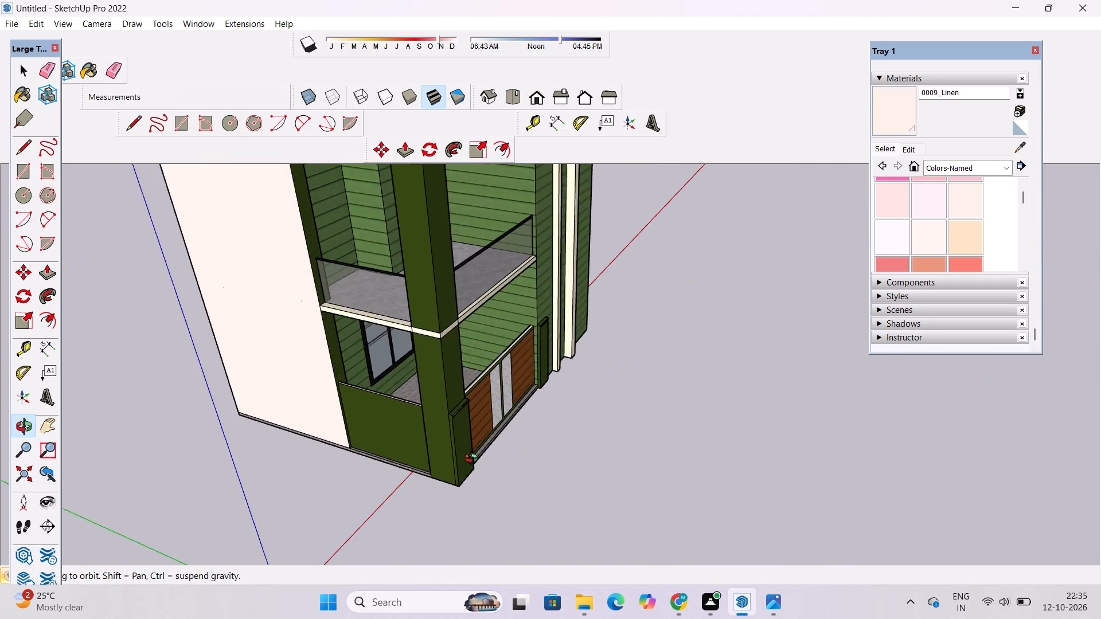
pyautogui.scroll(-2, 474, 460)
pyautogui.moveTo(600, 514); pyautogui.dragTo(550, 532)
pyautogui.moveTo(538, 516); pyautogui.dragTo(534, 474)
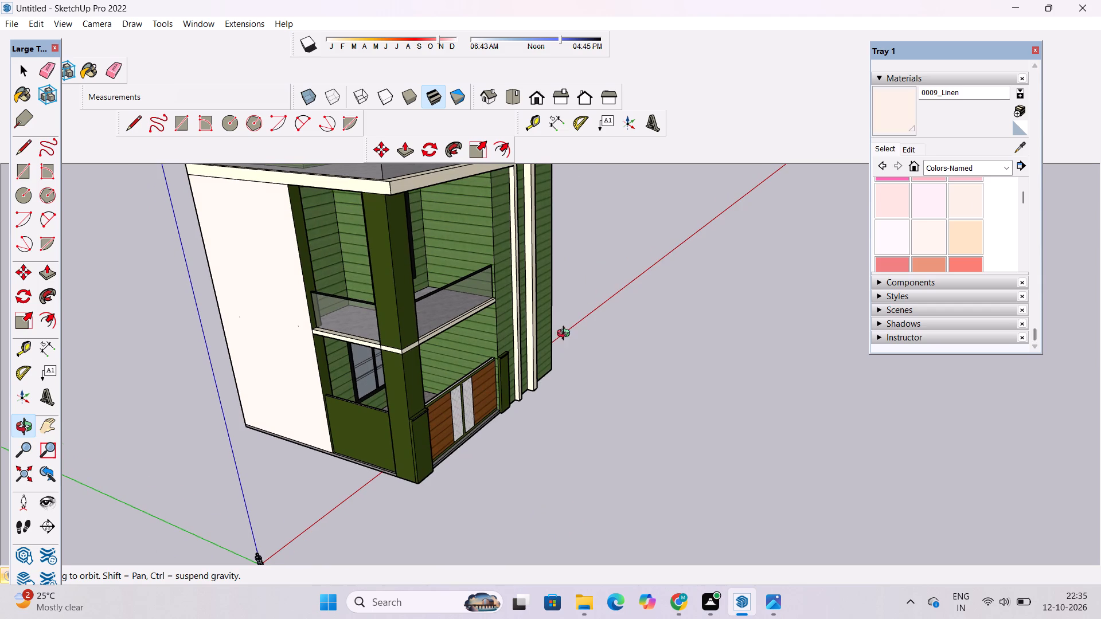
pyautogui.scroll(-7, 566, 342)
pyautogui.moveTo(660, 408); pyautogui.dragTo(483, 394)
pyautogui.scroll(-3, 497, 374)
pyautogui.scroll(4, 541, 336)
pyautogui.moveTo(610, 347); pyautogui.dragTo(521, 326)
pyautogui.scroll(-6, 484, 375)
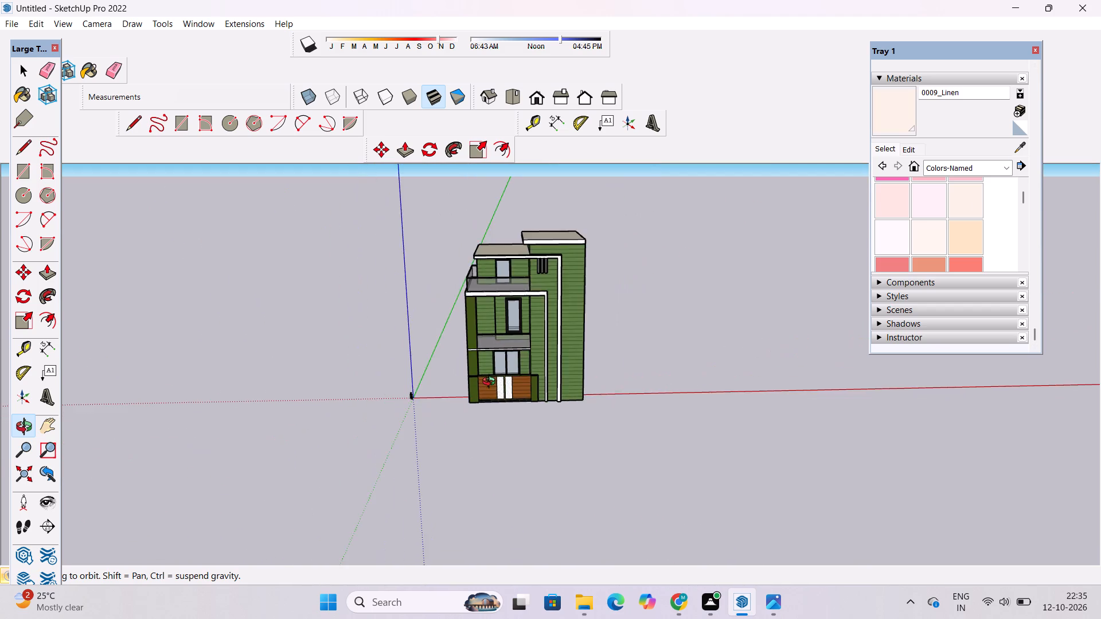
pyautogui.moveTo(532, 378); pyautogui.dragTo(532, 358)
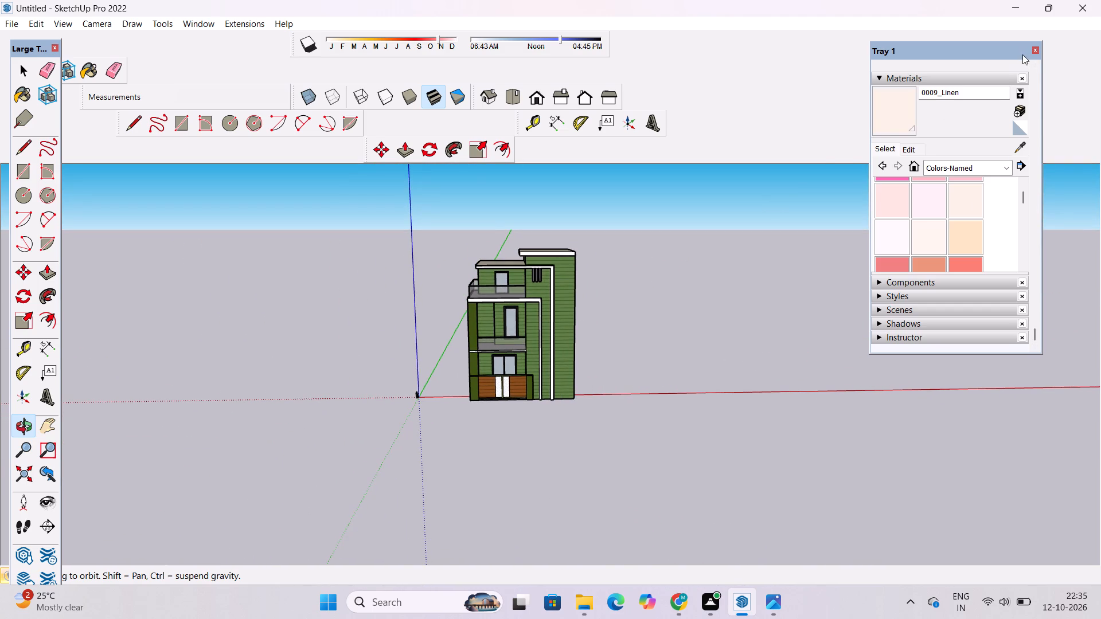
# Close the tray holding the materials browser.
pyautogui.click(1033, 53)
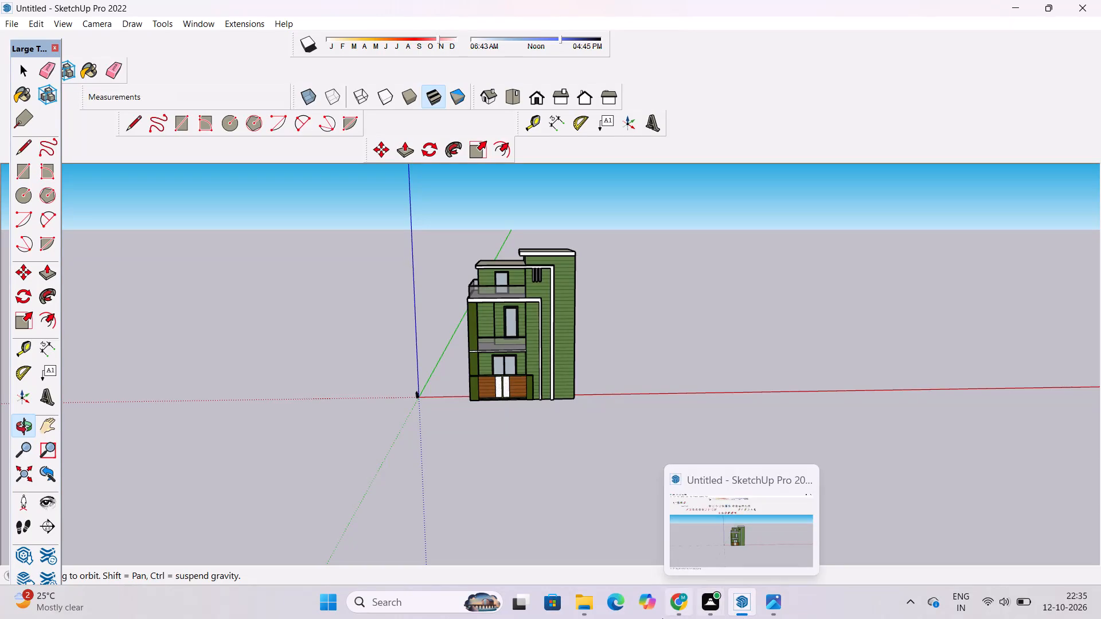
# Save the model in the Downloads folder under the name green house.
pyautogui.hotkey('ctrl', 's')
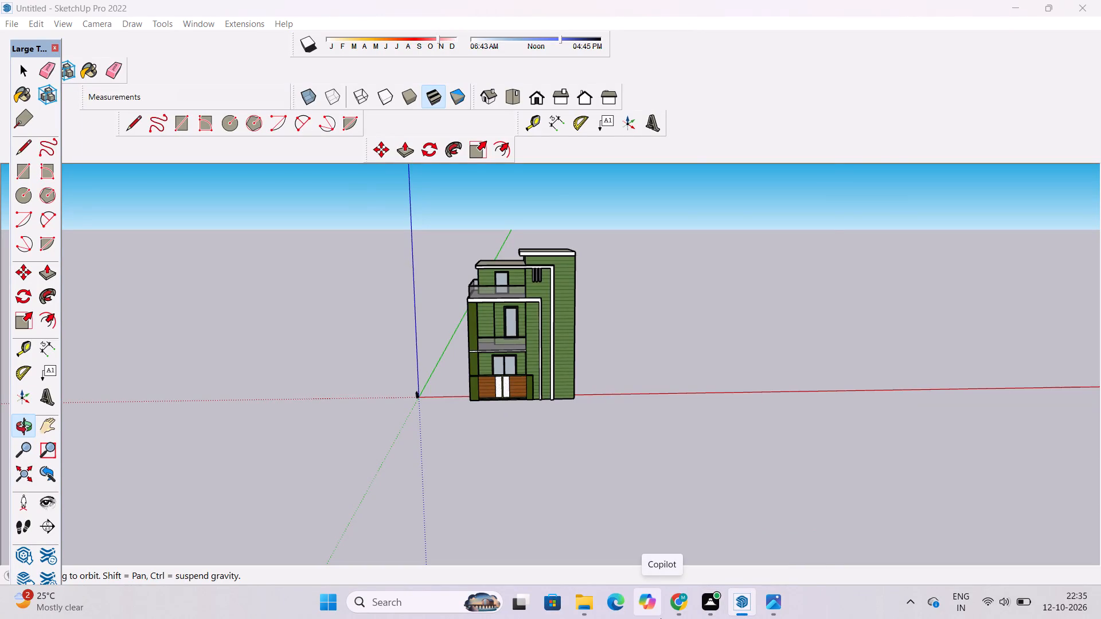
pyautogui.click(407, 314)
pyautogui.click(477, 335)
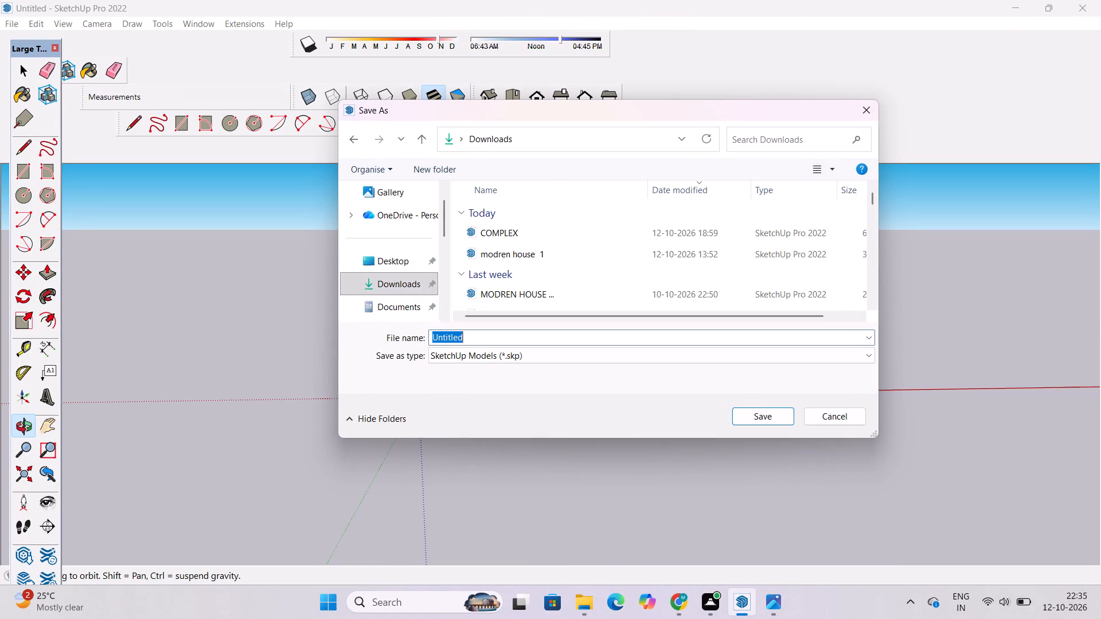
pyautogui.press('BackSpace')
pyautogui.write('green hou')
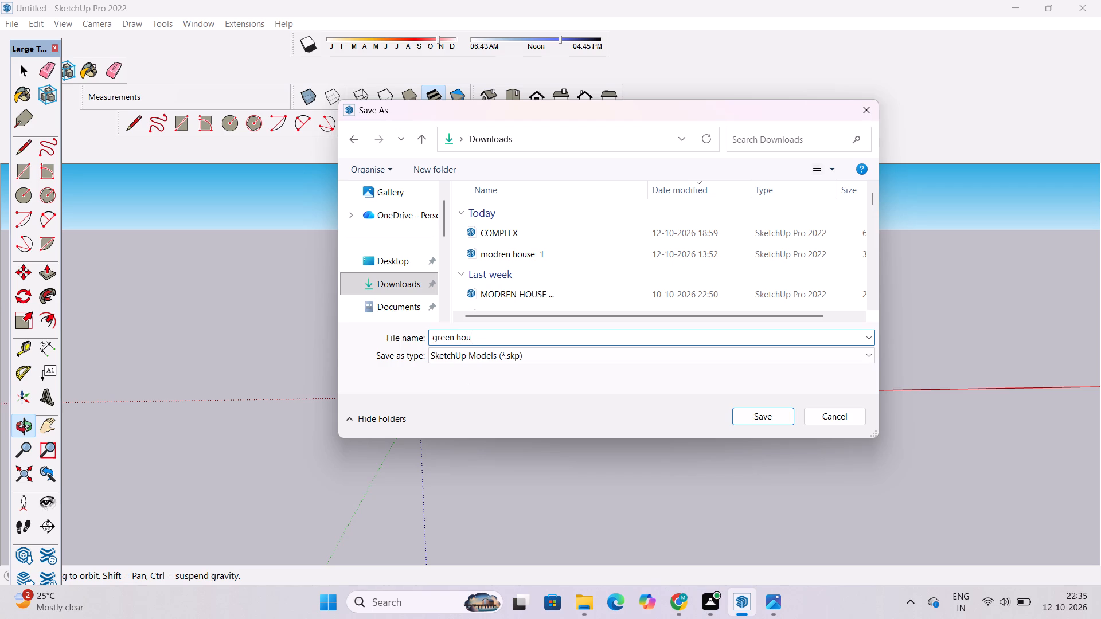
pyautogui.write('se')
pyautogui.click(760, 415)
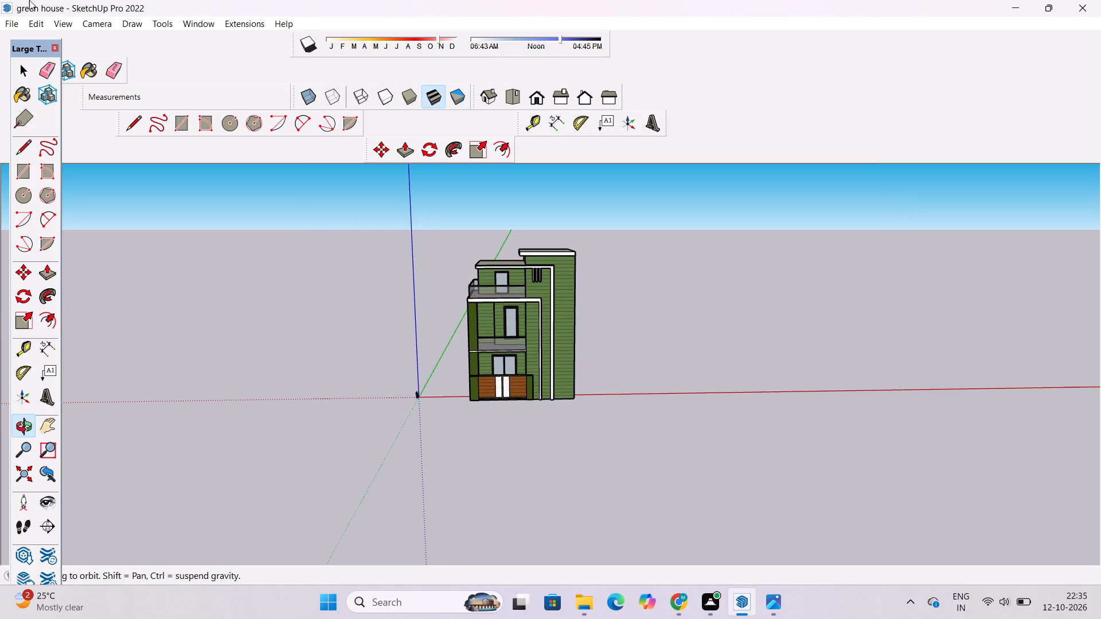
# Export the front view as a 2D graphic PDF named green house pdf in the Downloads folder.
pyautogui.click(15, 25)
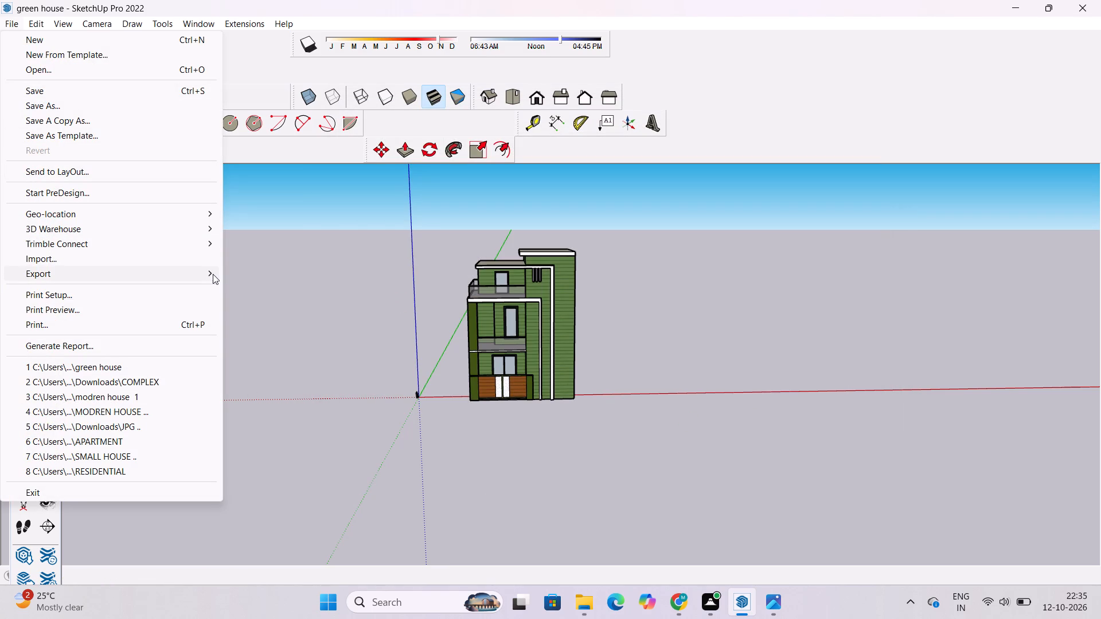
pyautogui.click(246, 290)
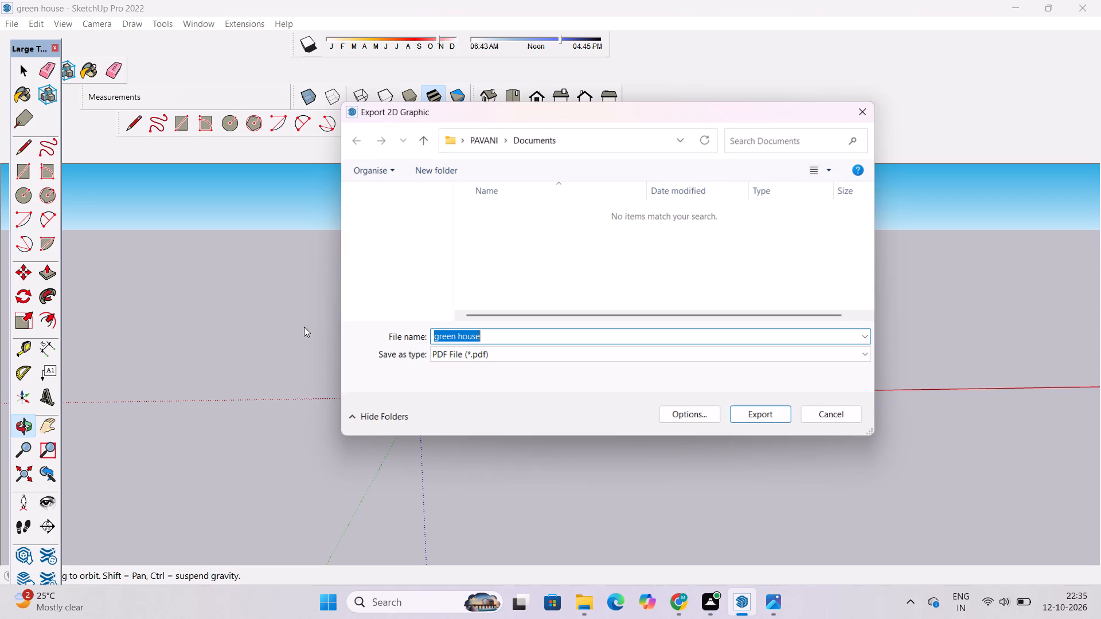
pyautogui.click(399, 317)
pyautogui.click(477, 339)
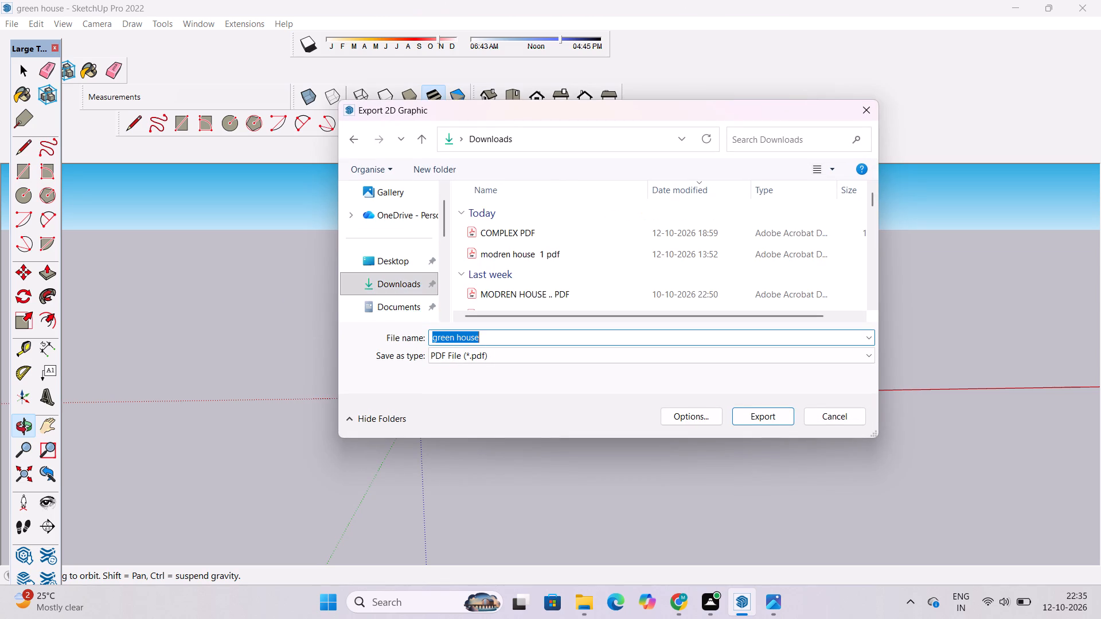
pyautogui.doubleClick(479, 339)
pyautogui.click(479, 339)
pyautogui.press('space')
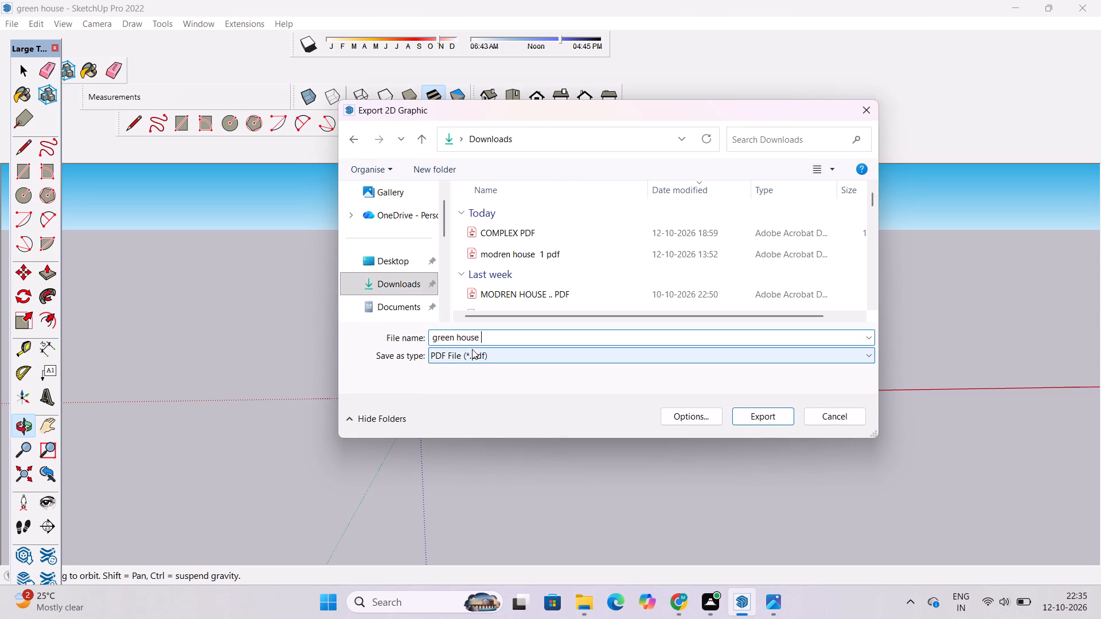
pyautogui.write('pdf')
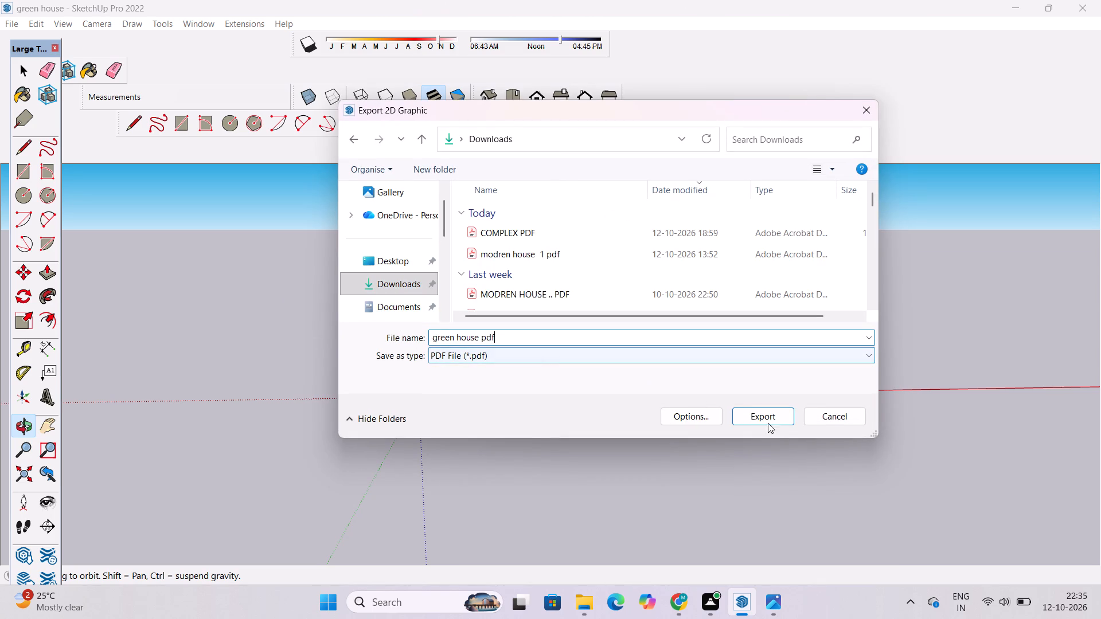
pyautogui.click(774, 417)
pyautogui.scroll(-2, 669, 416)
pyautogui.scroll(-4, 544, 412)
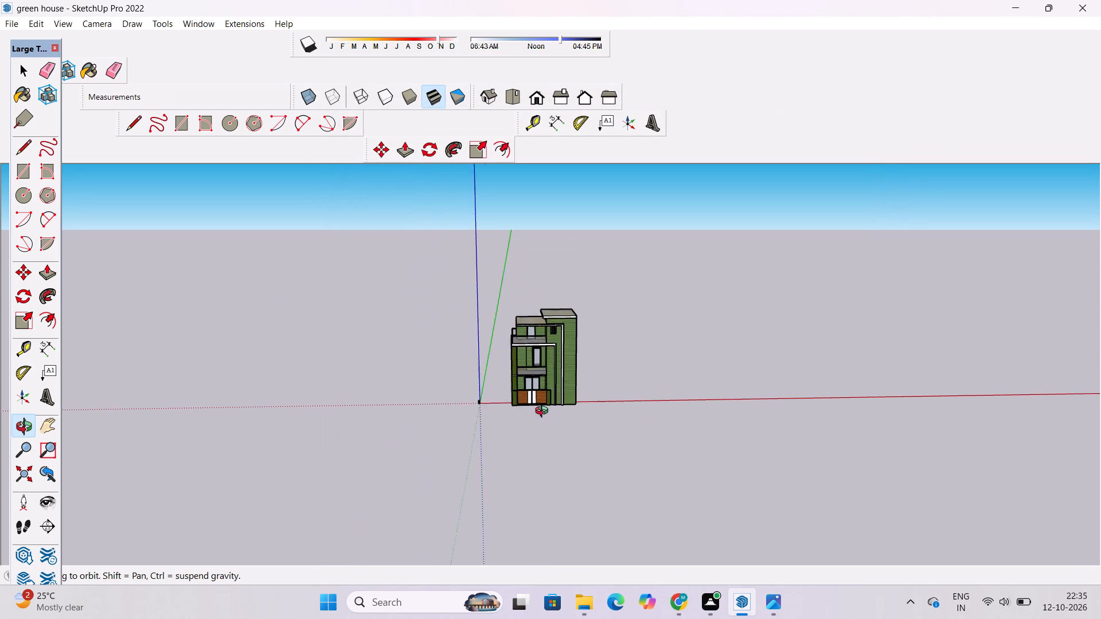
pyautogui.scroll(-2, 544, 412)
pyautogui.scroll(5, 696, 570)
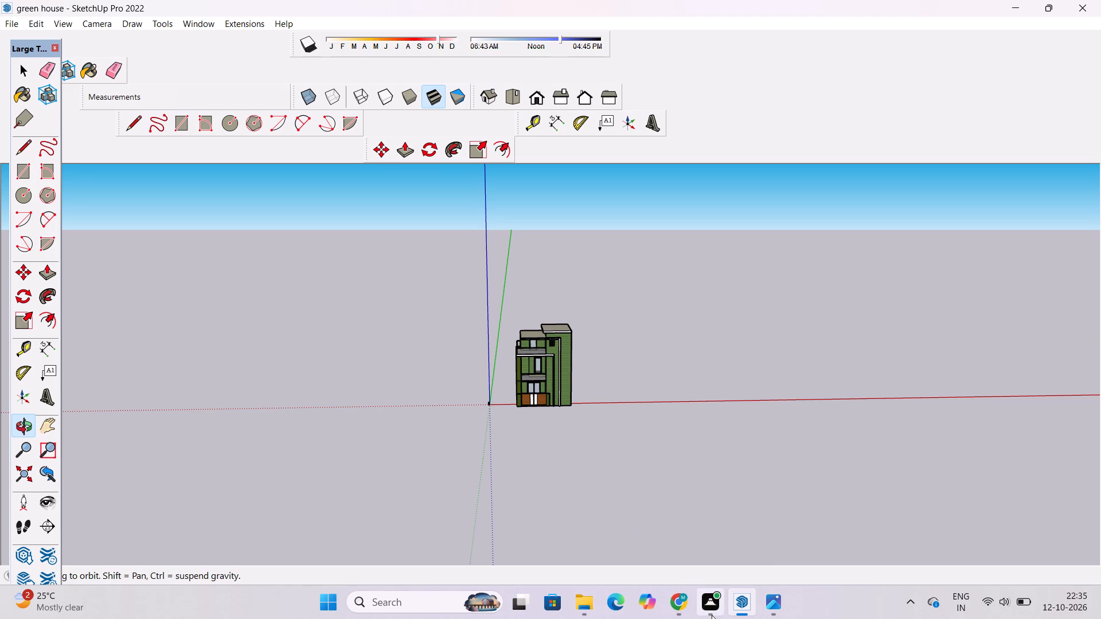